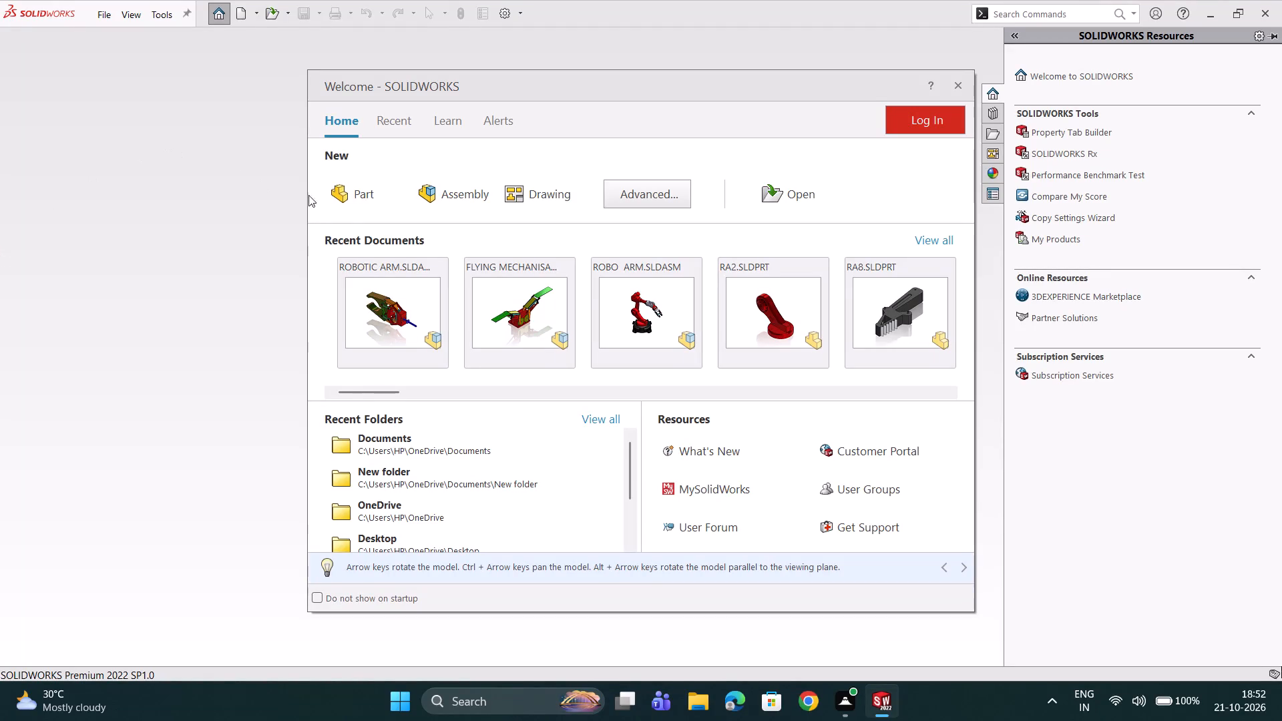
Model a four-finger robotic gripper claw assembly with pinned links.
Create a new part and set its units to MMGS (millimeter, gram, second).
click(350, 200)
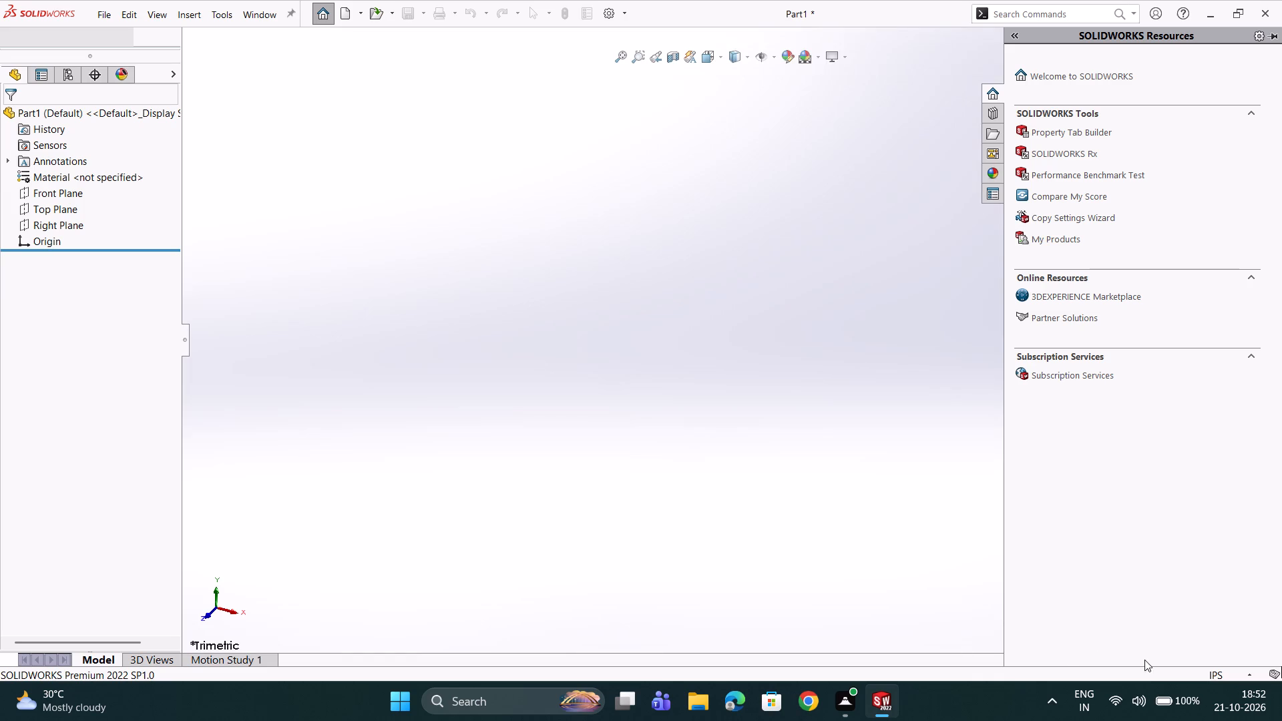
click(1215, 672)
click(696, 565)
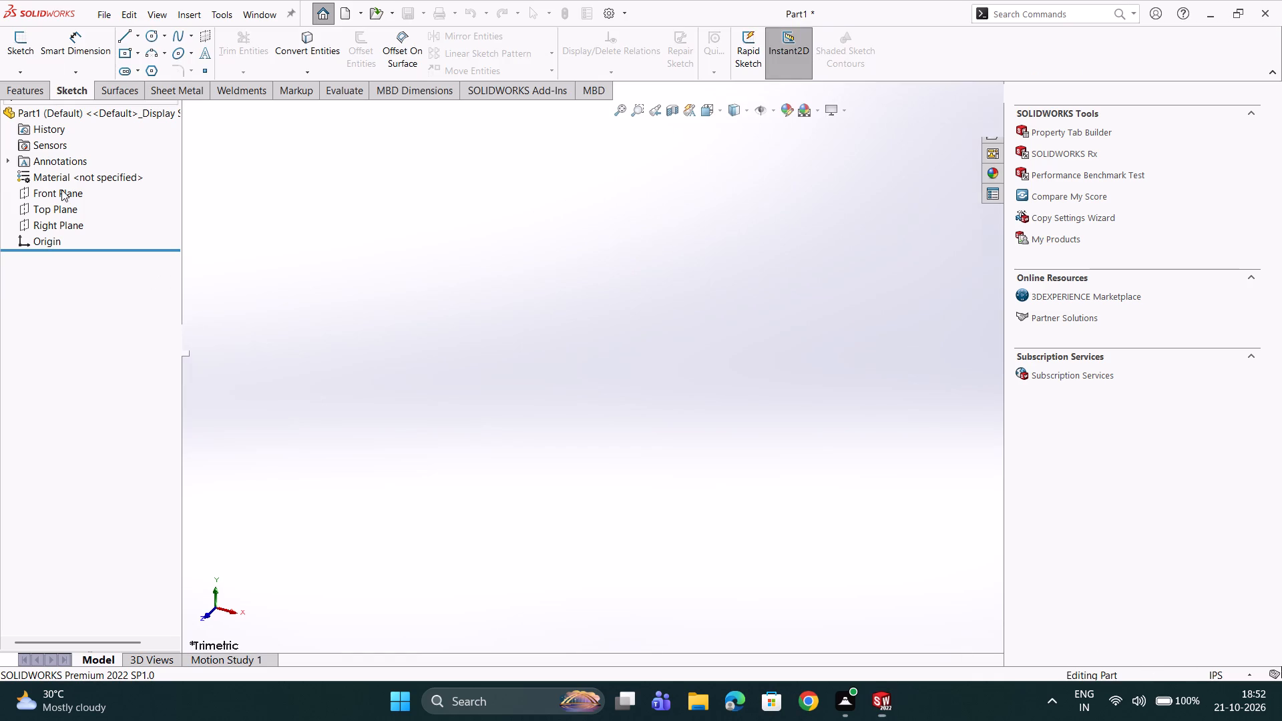
click(1213, 675)
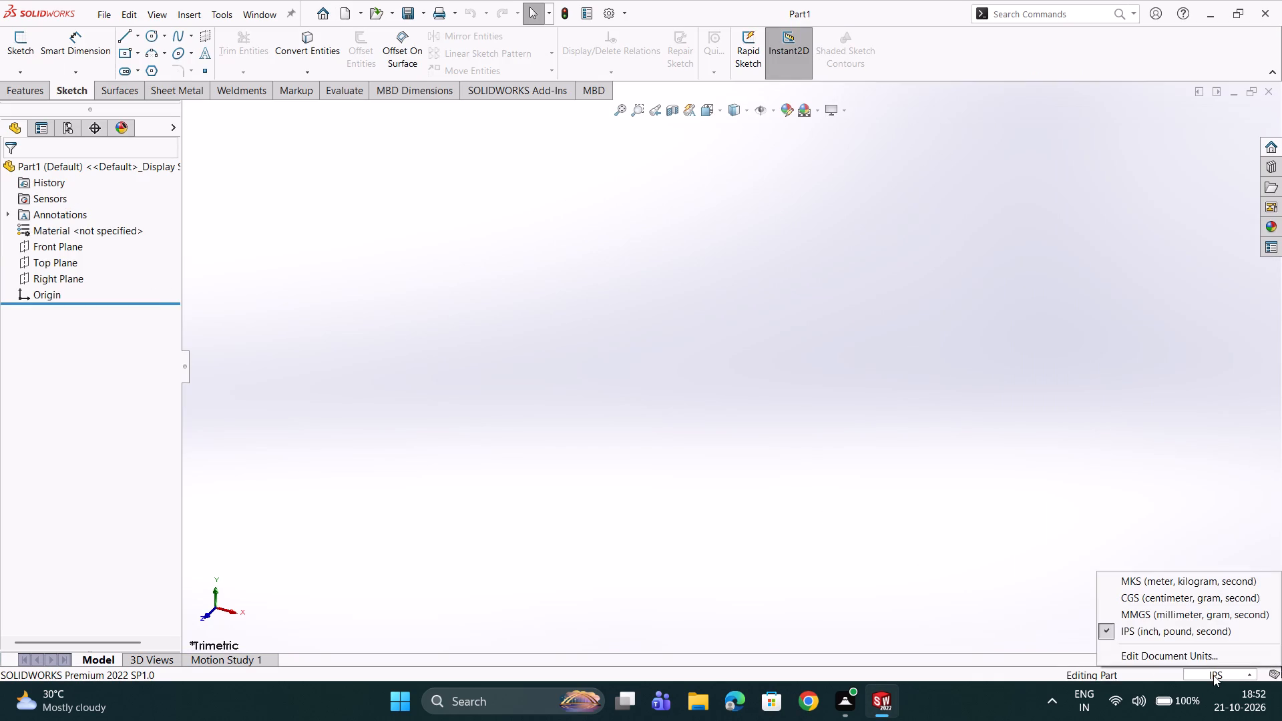
click(1175, 620)
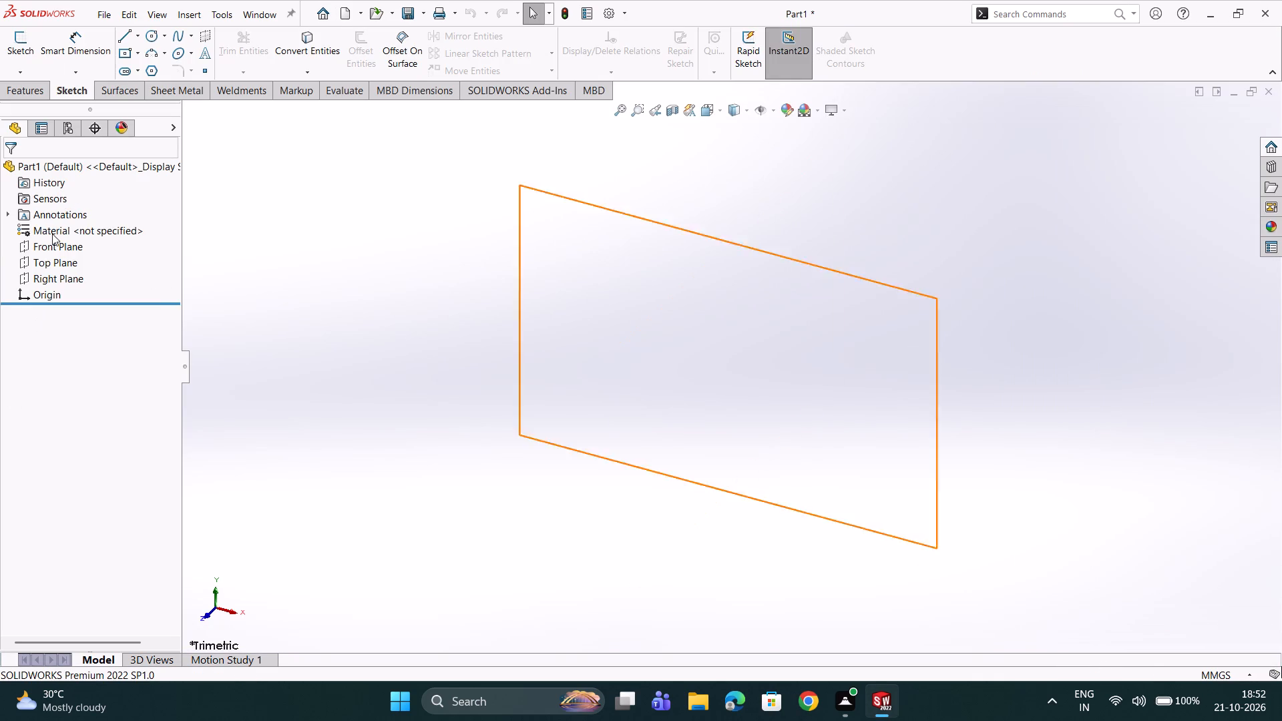
Sketch two concentric circles centred on the origin of the Front Plane, with radii of about 45 mm and 12.6 mm.
click(51, 242)
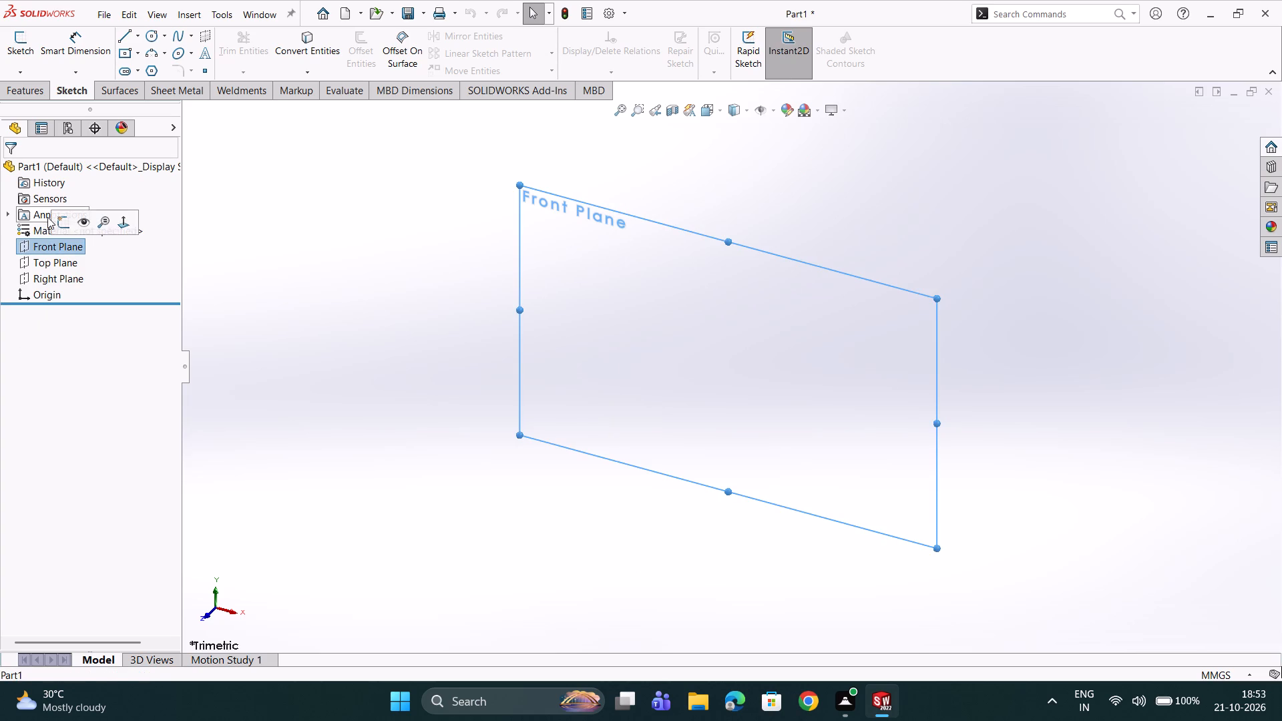
click(60, 222)
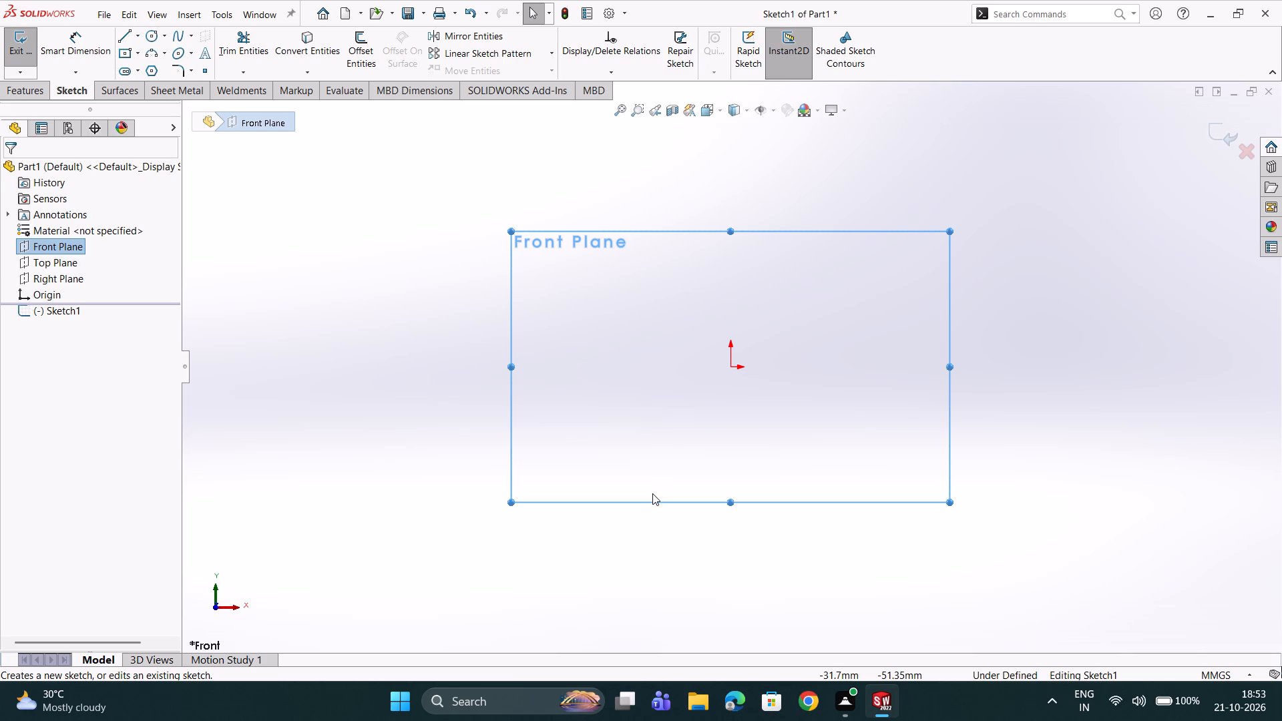
click(149, 40)
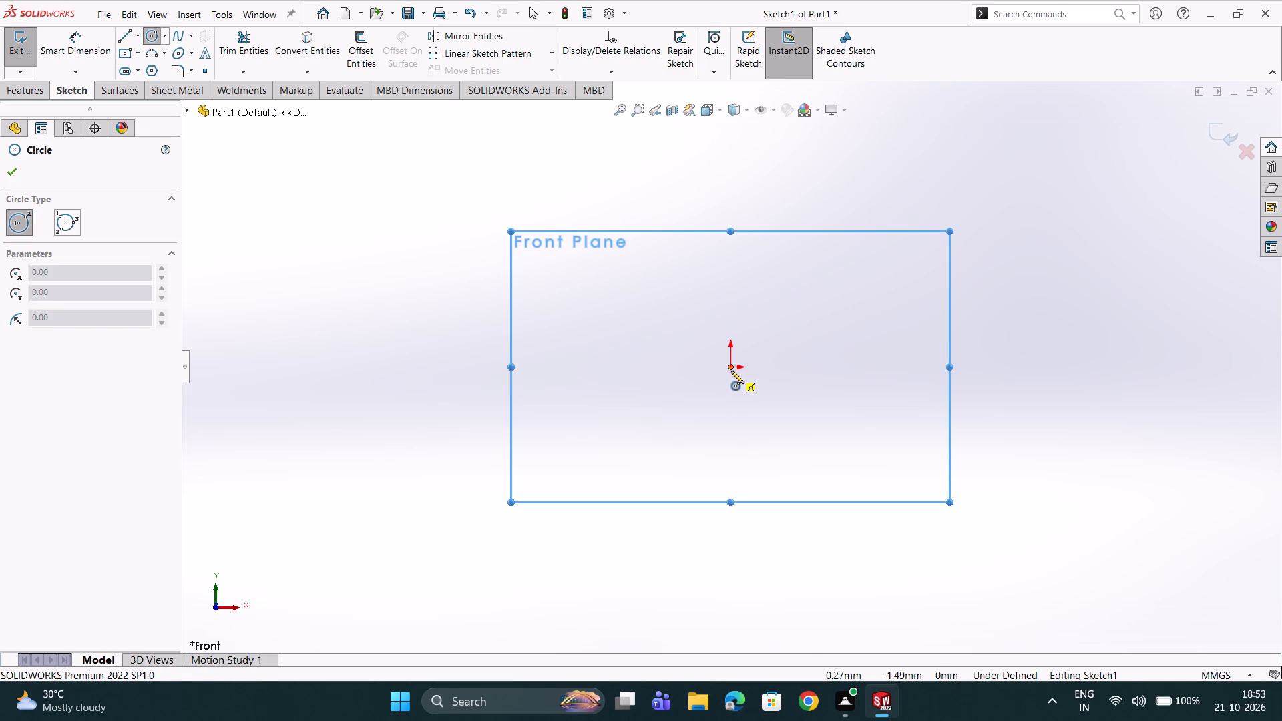
click(731, 369)
click(647, 441)
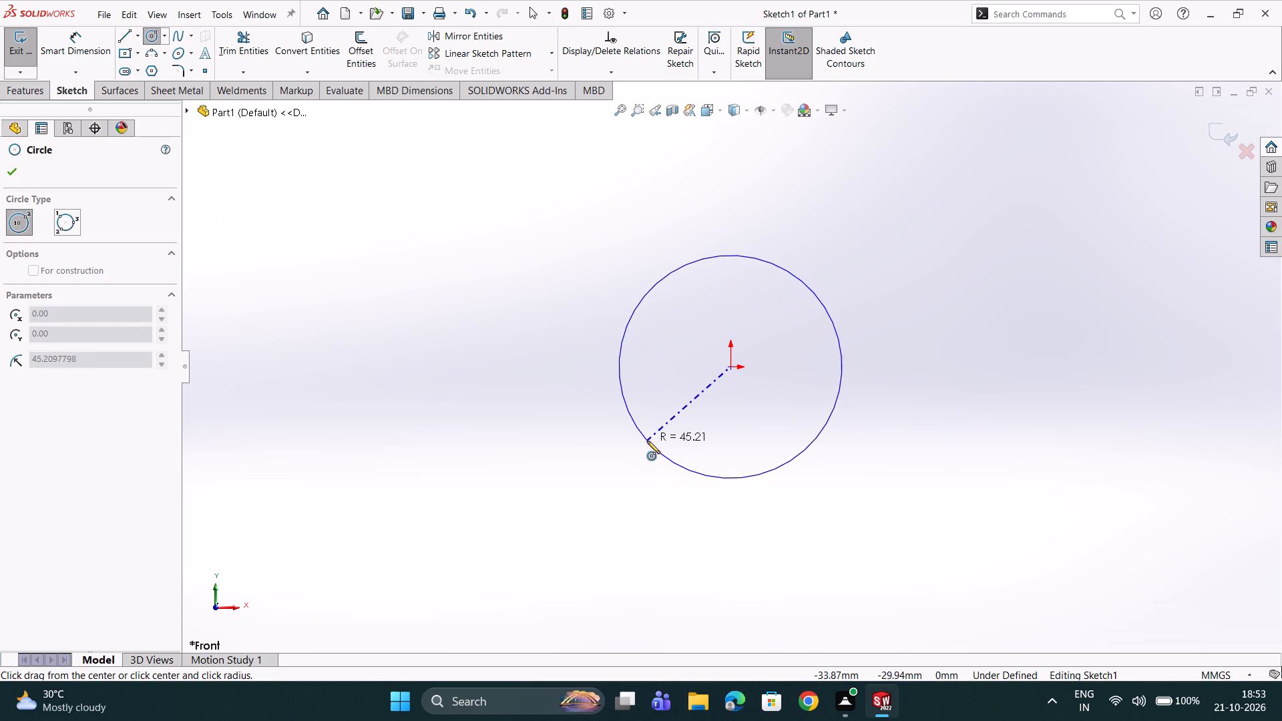
click(156, 32)
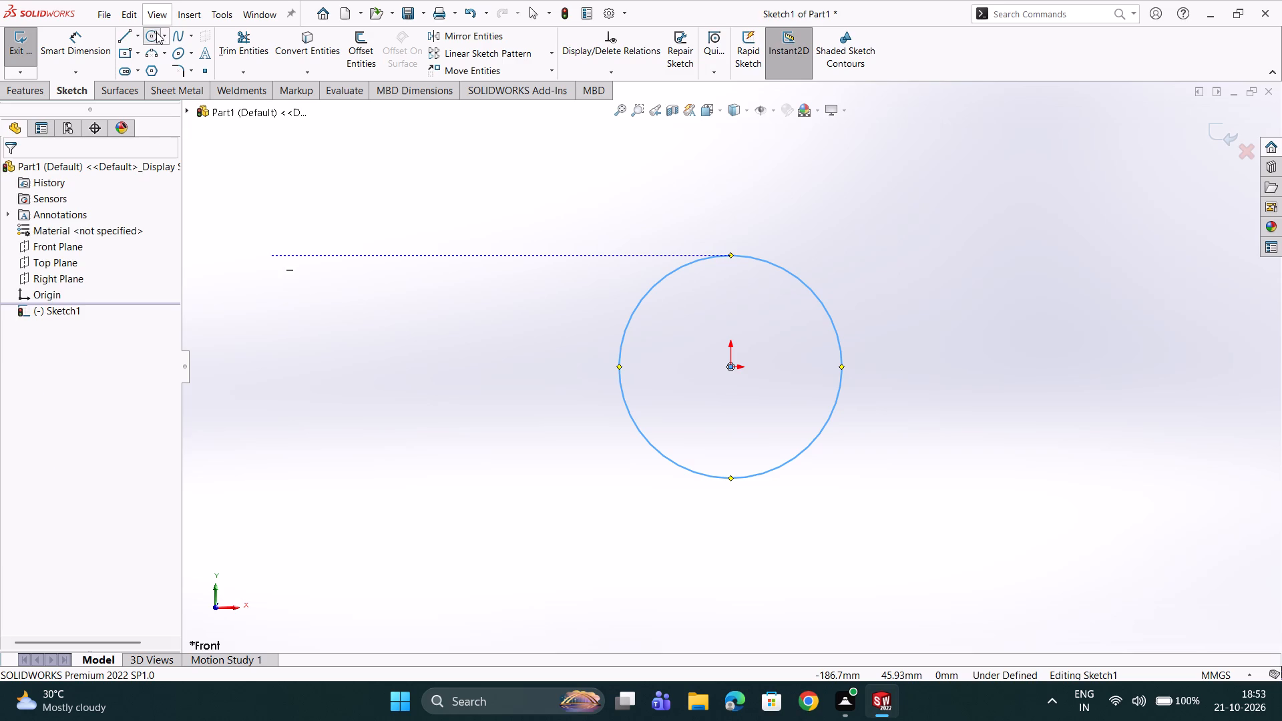
click(159, 39)
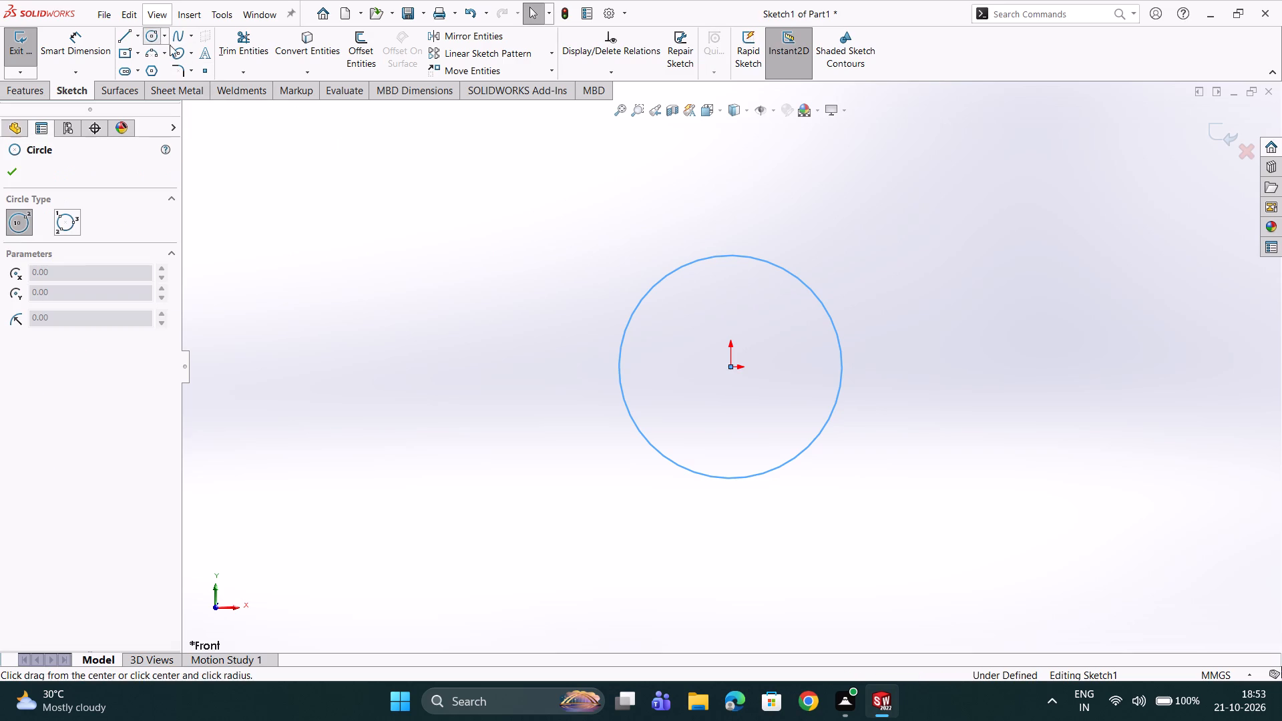
click(730, 365)
click(709, 389)
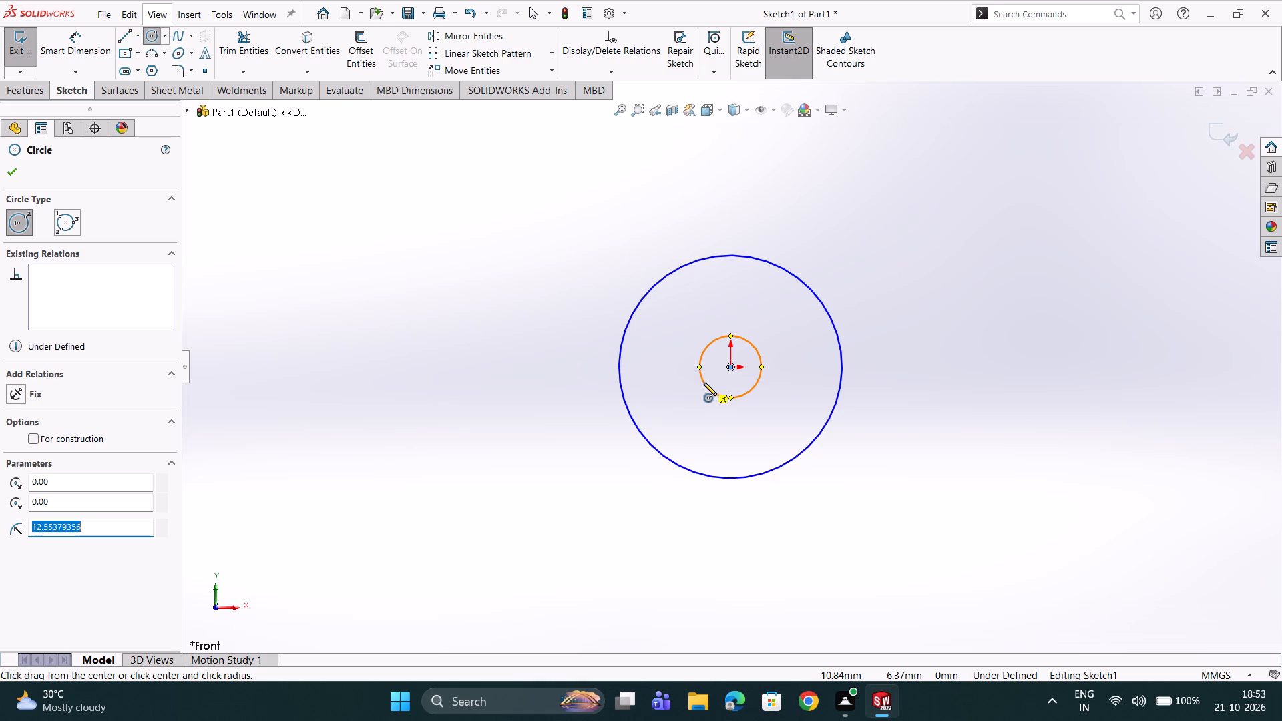
Dimension the outer circle to 30 mm diameter and the inner circle to 10 mm diameter.
click(93, 59)
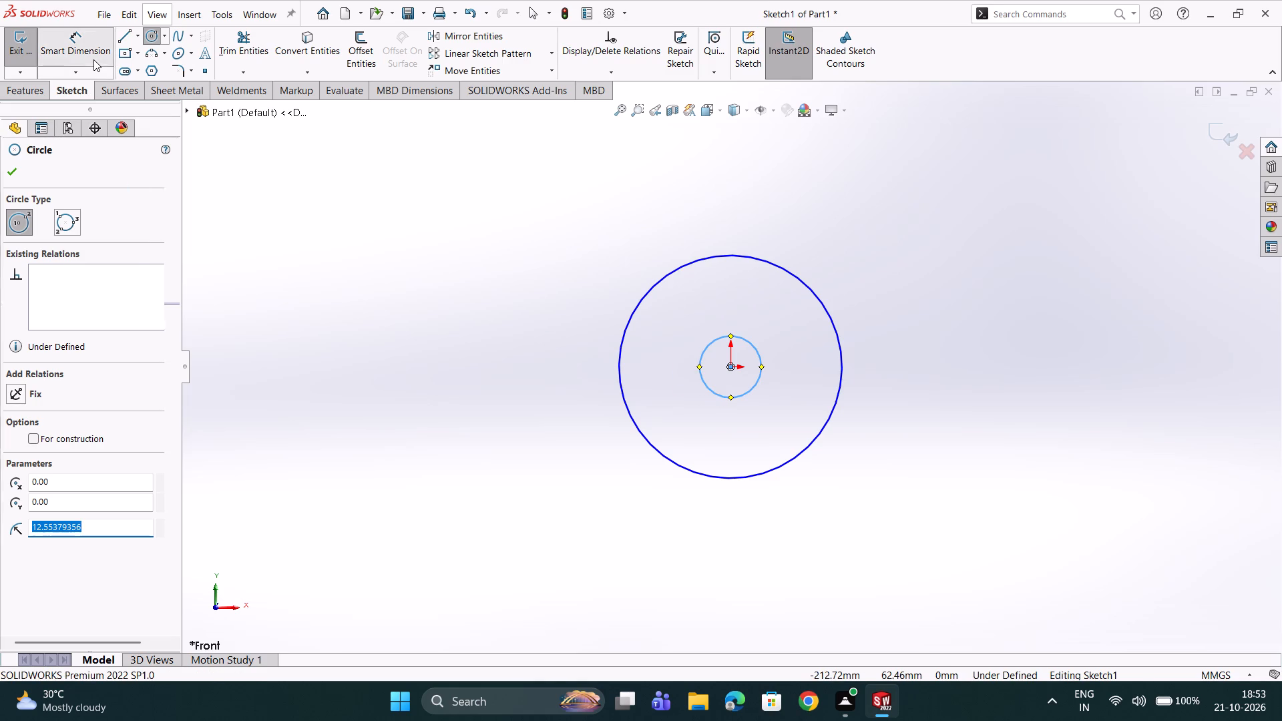
click(662, 280)
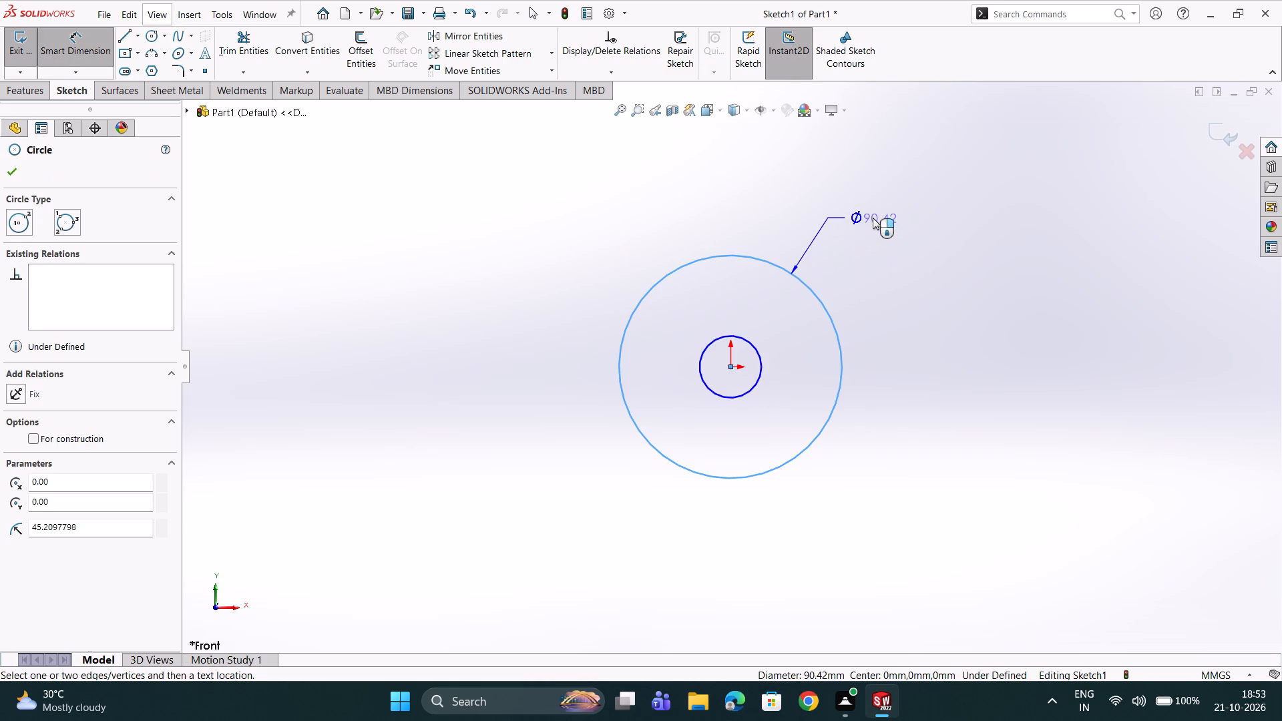
click(873, 218)
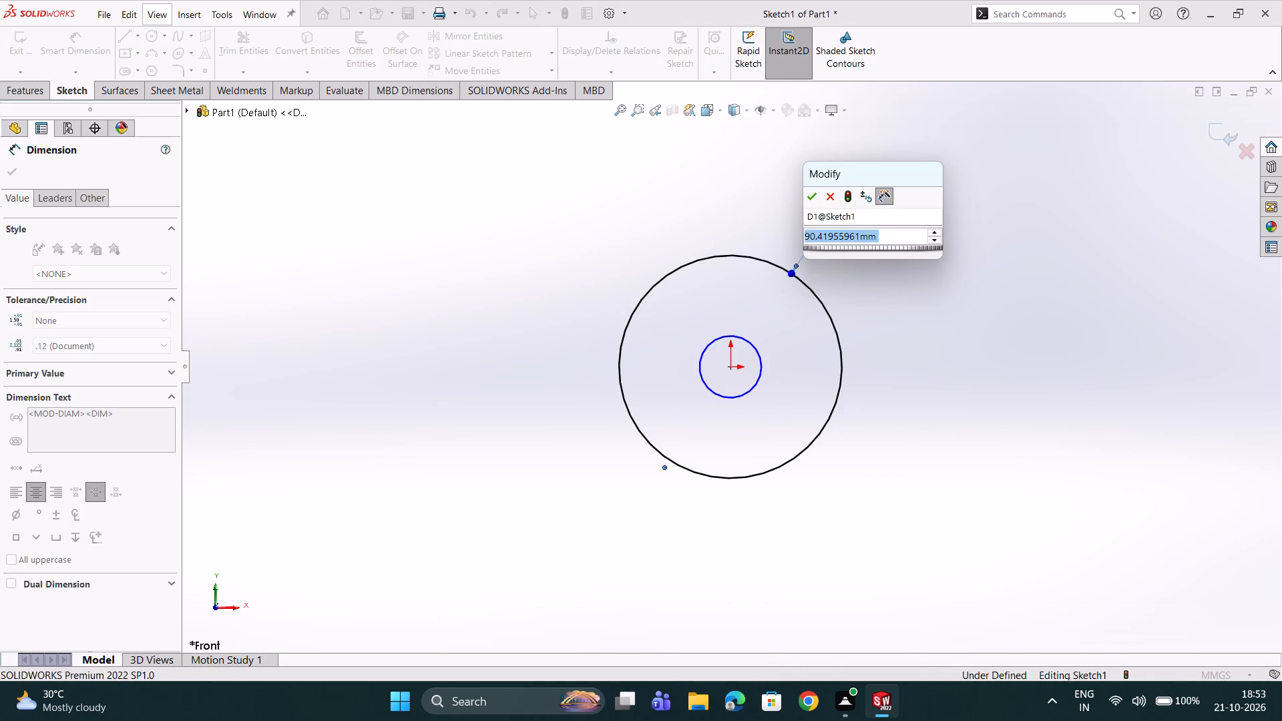
text(30)
key(Return)
scroll(735, 372, down, 2)
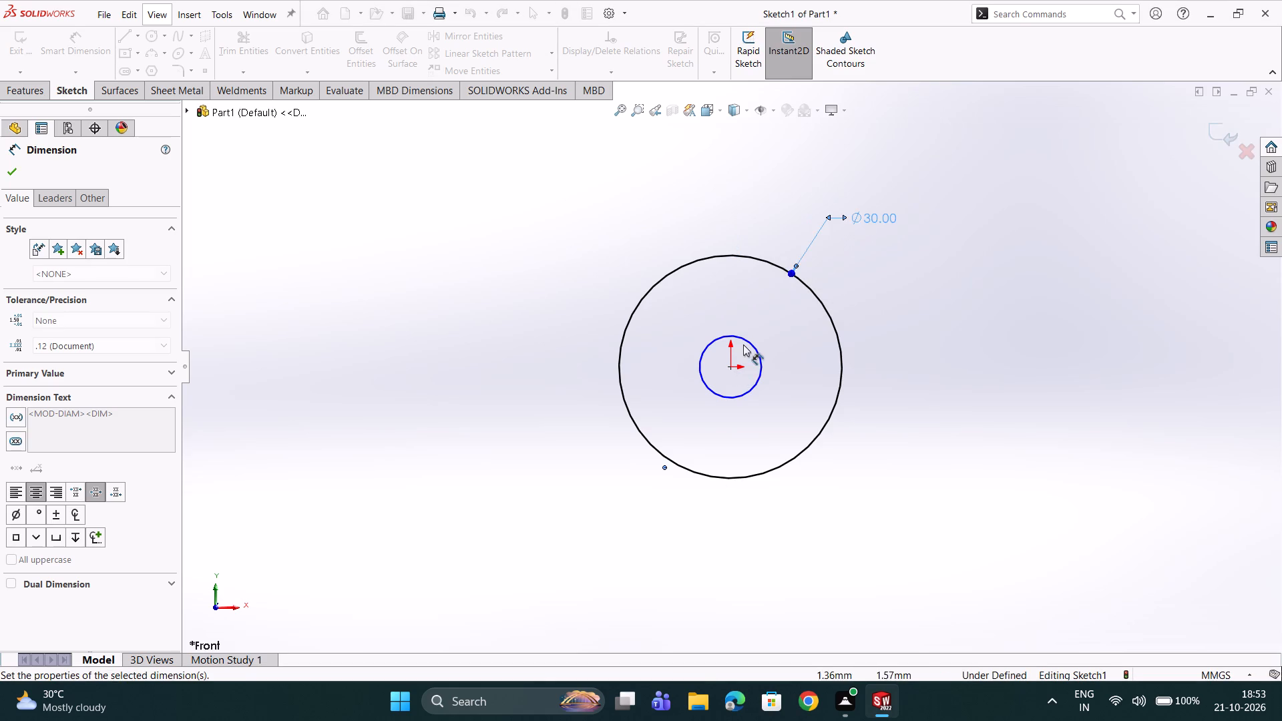
click(763, 334)
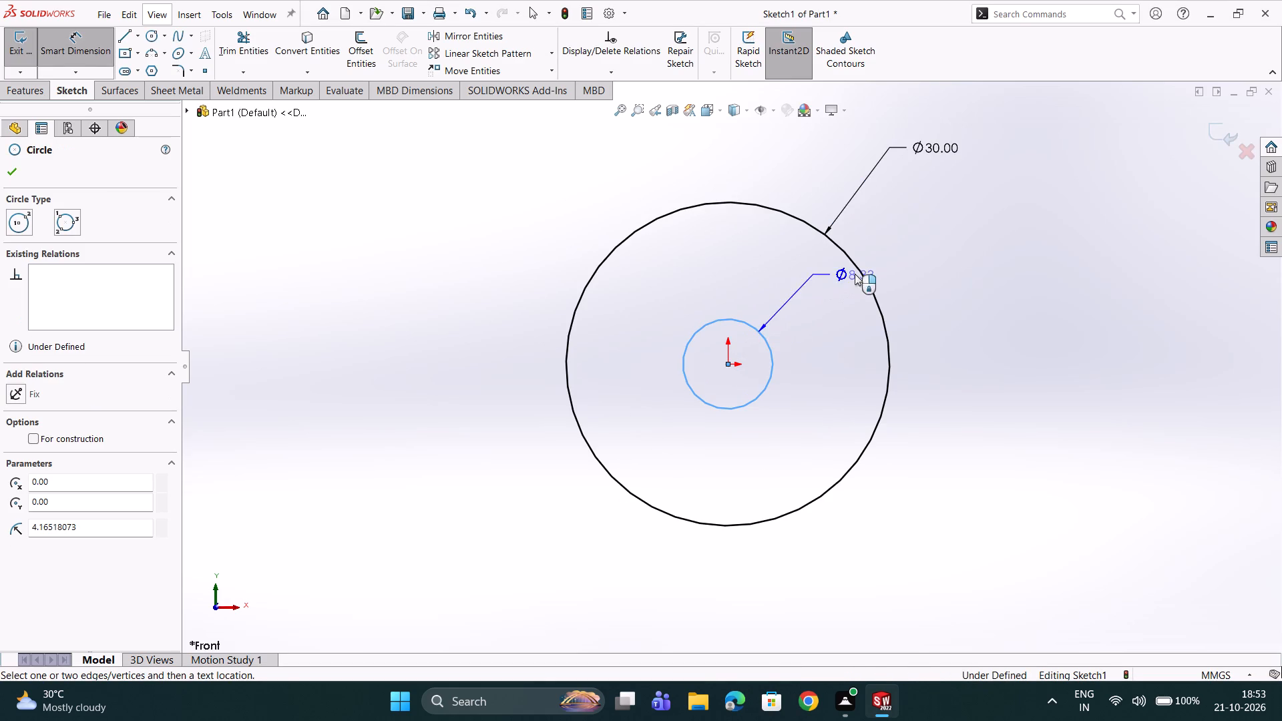
click(908, 248)
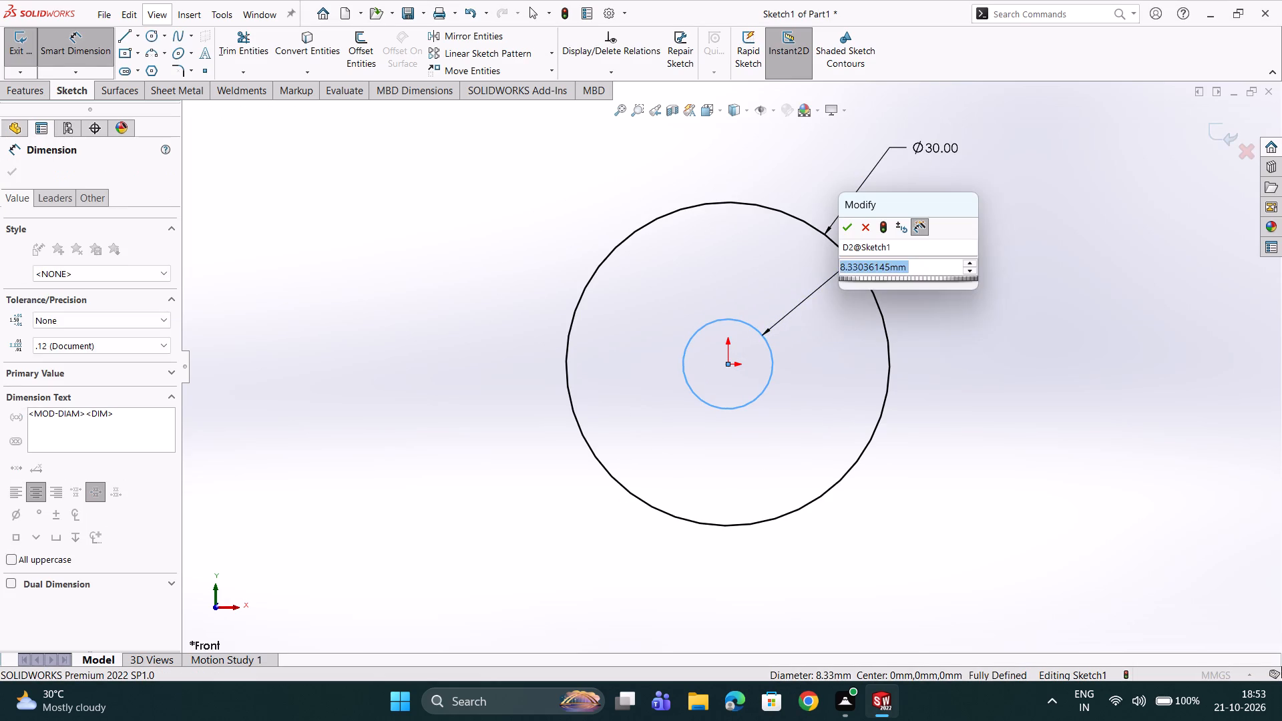
text(10)
key(Return)
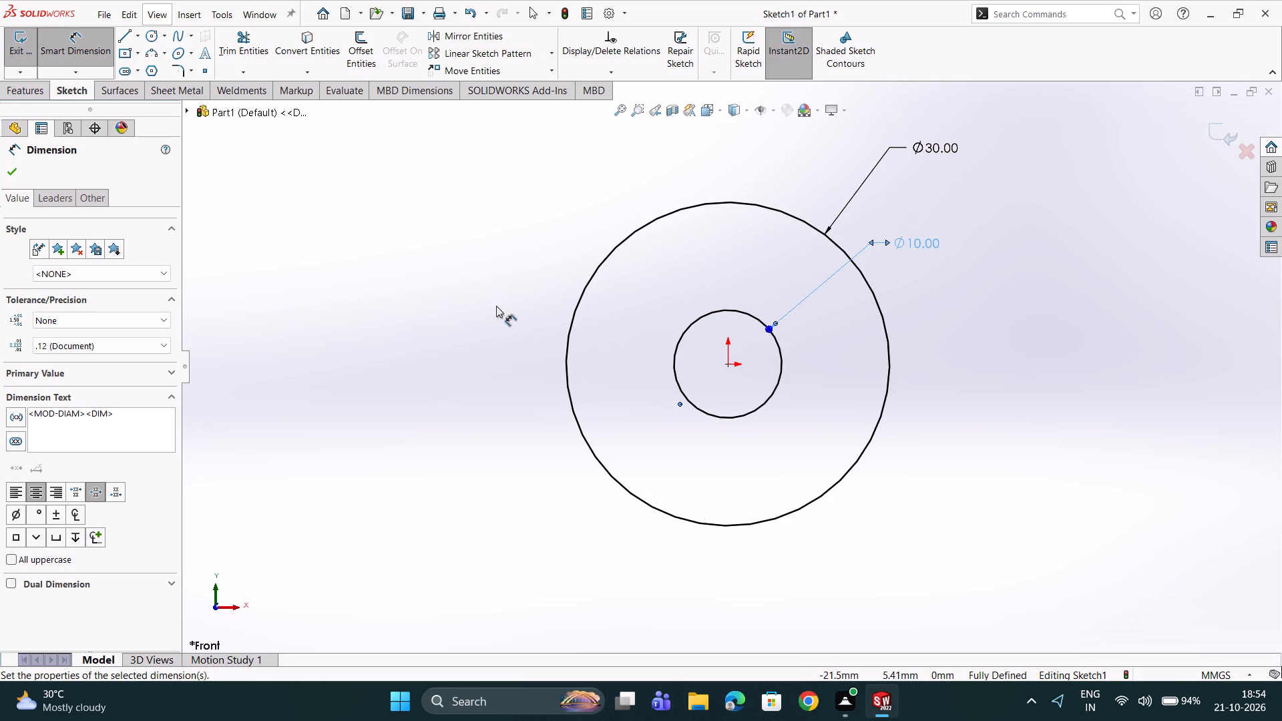
click(7, 168)
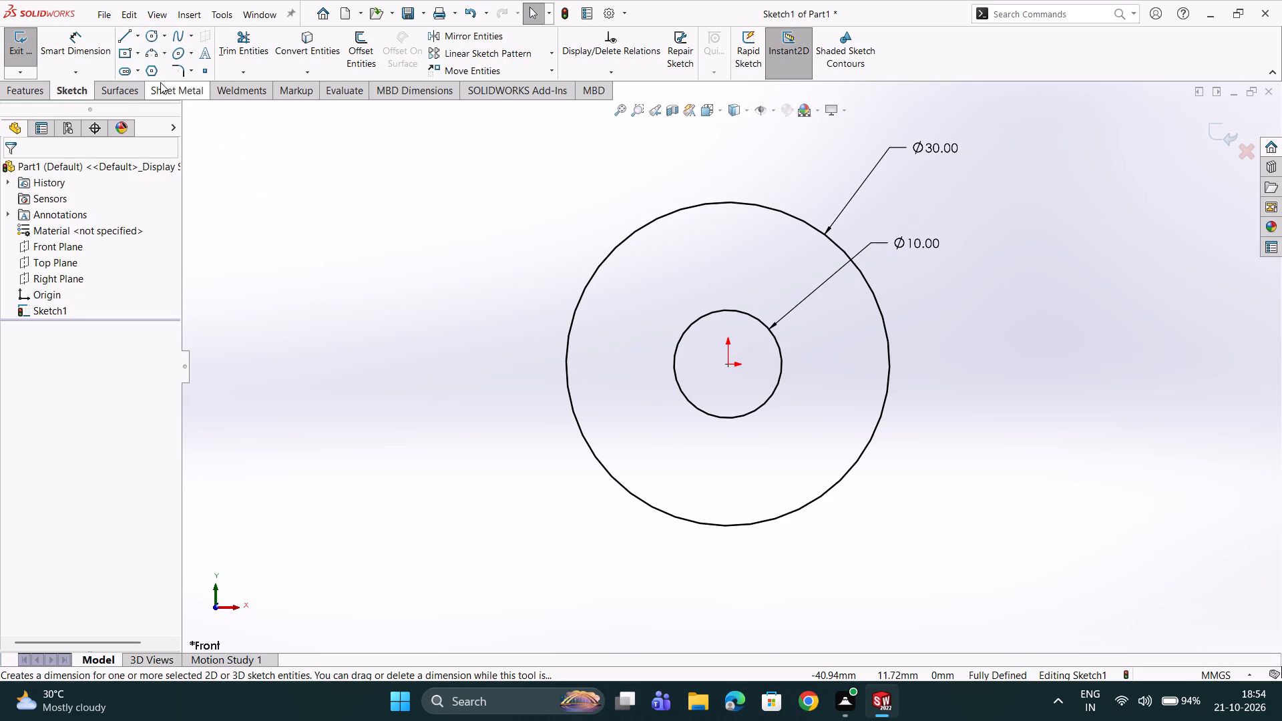
Extrude the ring profile 10 mm as a boss with the Mid Plane end condition.
click(120, 51)
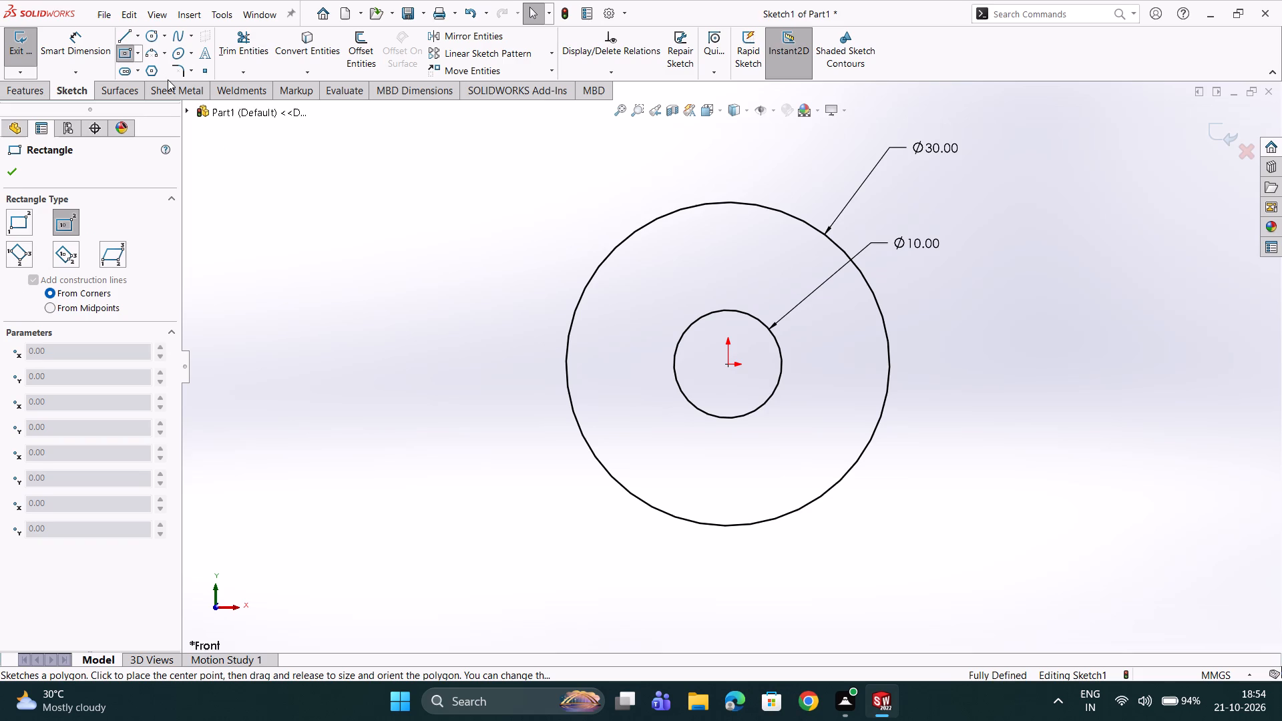
click(7, 99)
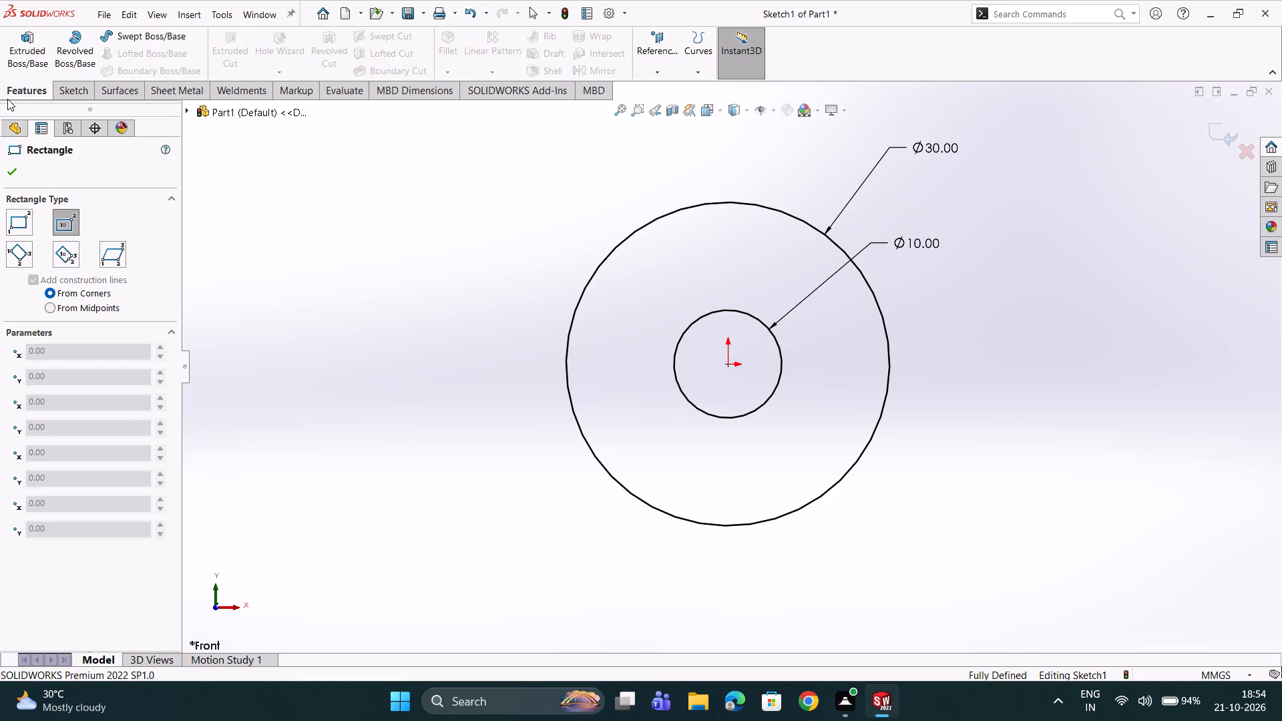
click(36, 44)
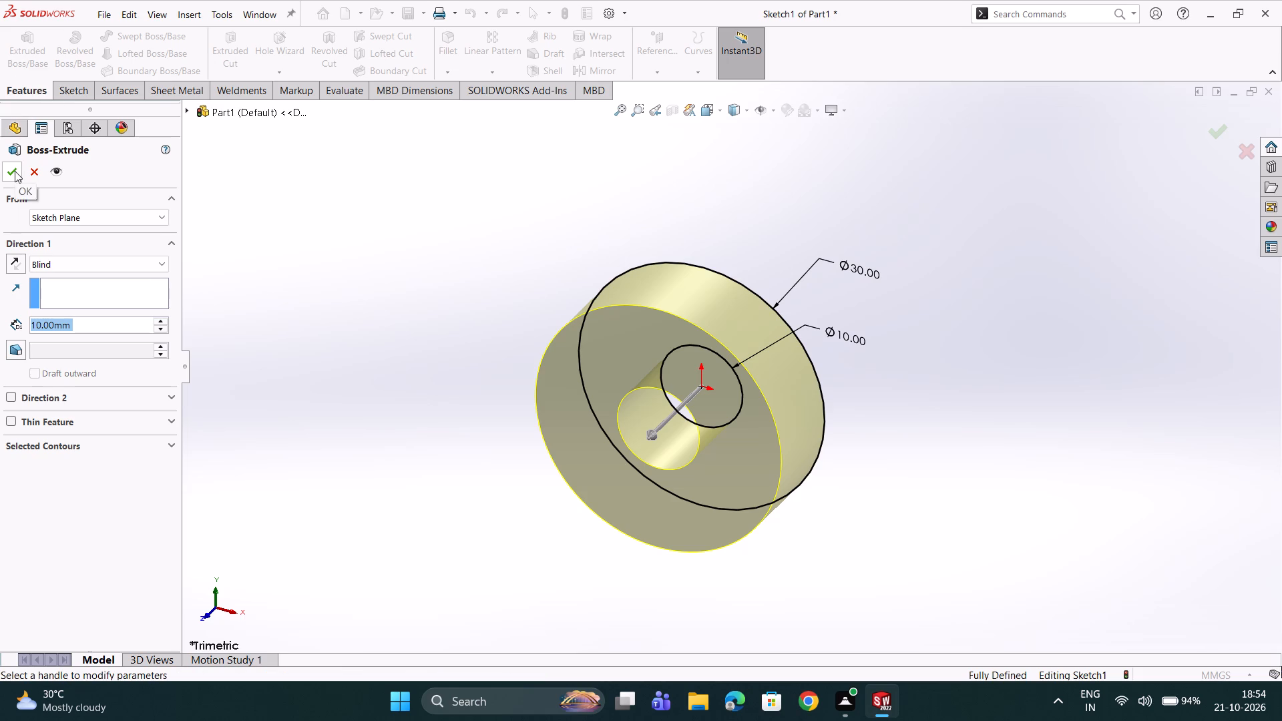
click(80, 265)
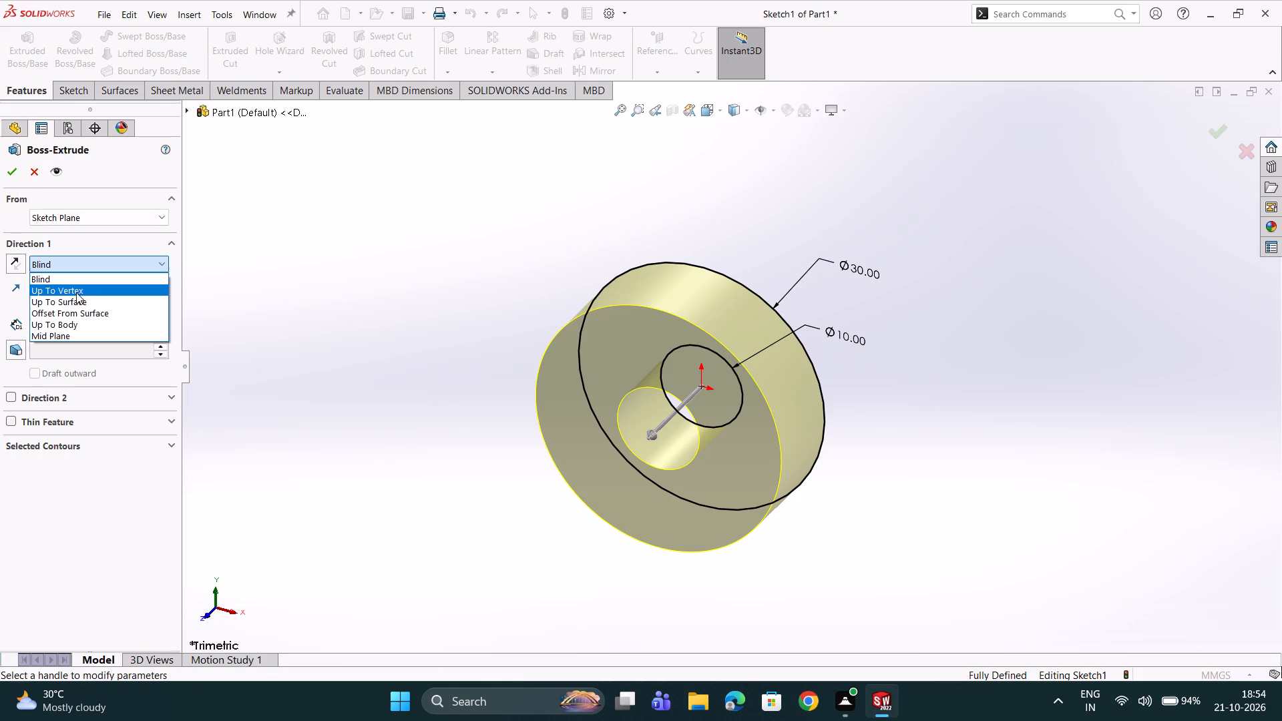
click(72, 333)
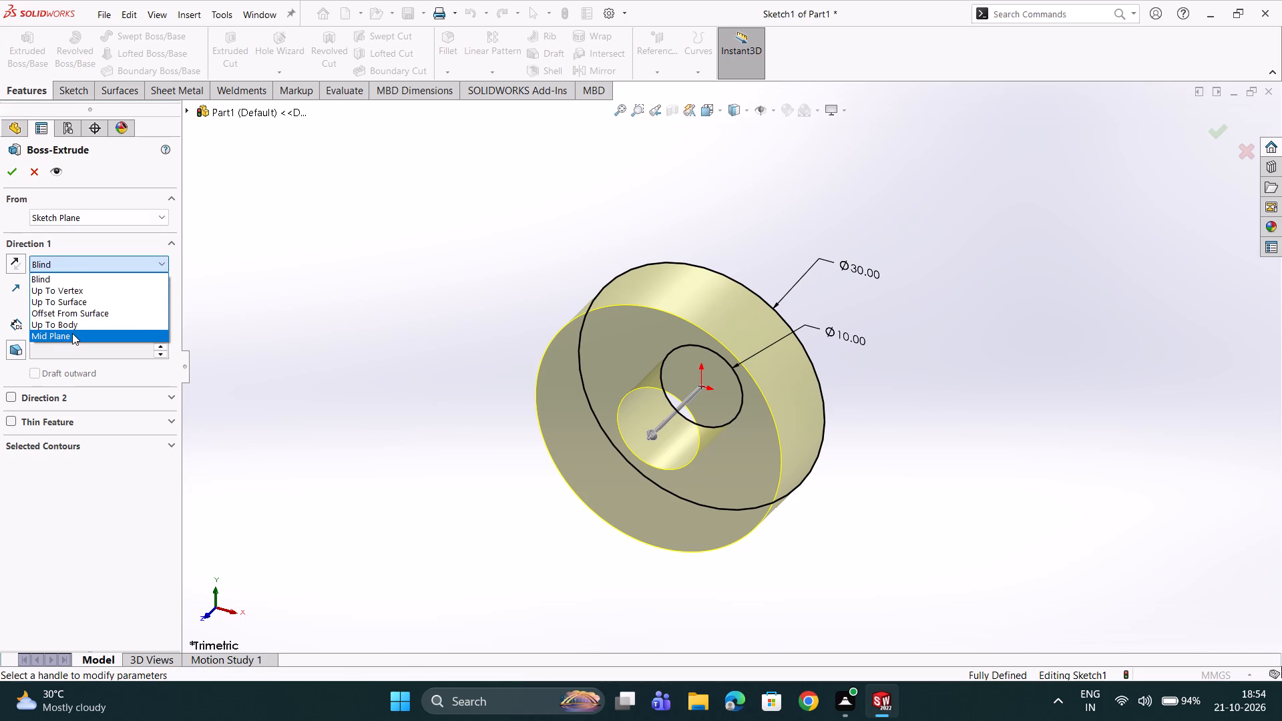
click(9, 171)
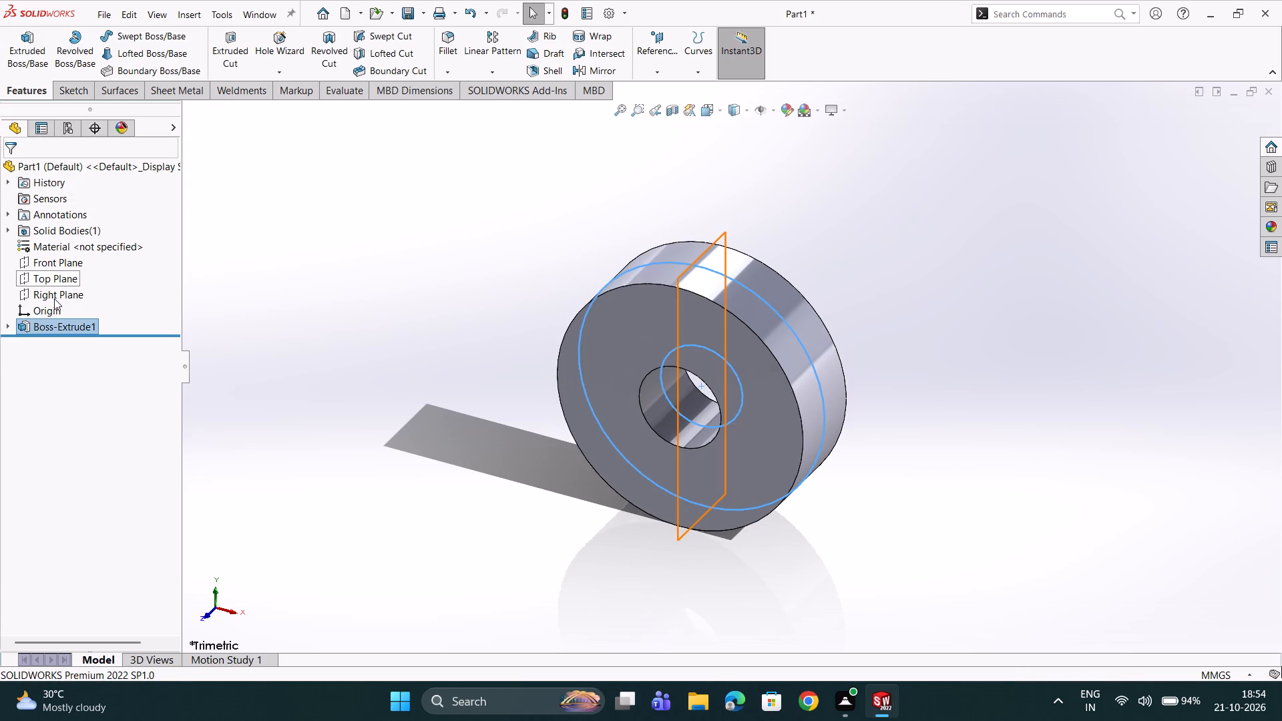
On the Right Plane, sketch a vertical centerpoint slot from the ring's top edge midpoint, about 25.5 mm between arc centres and 10 mm wide.
click(54, 298)
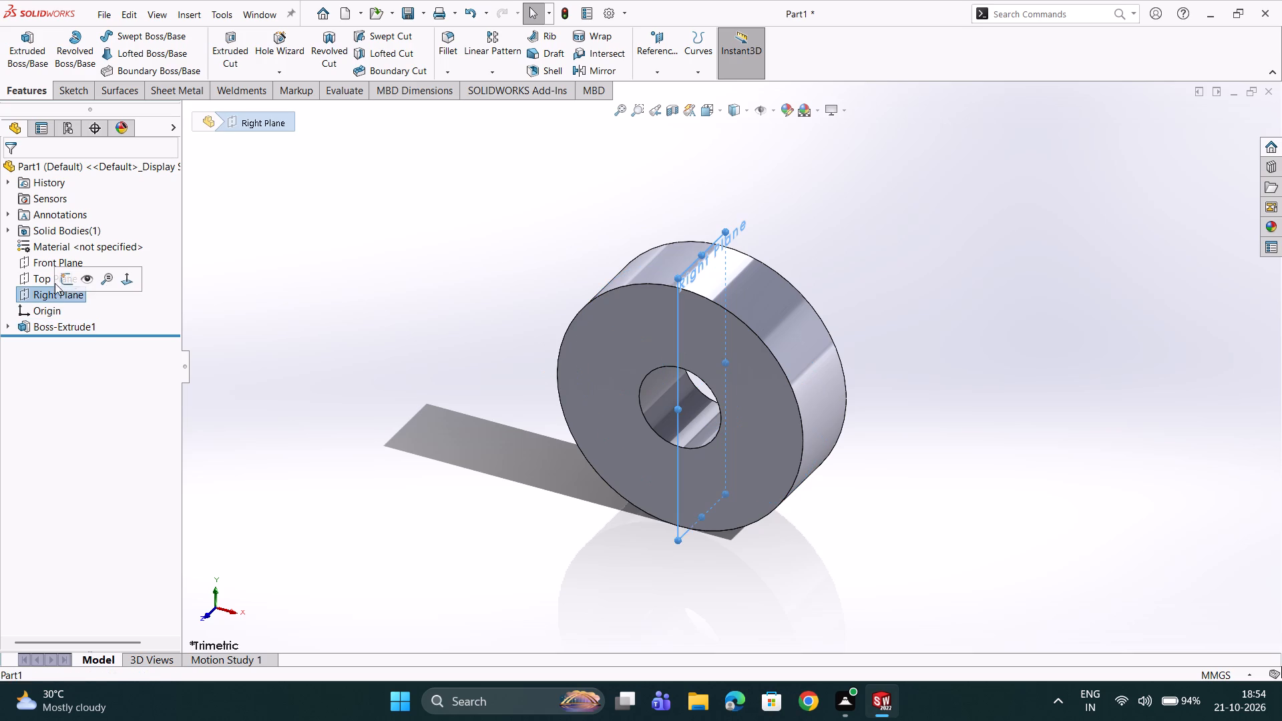
click(64, 277)
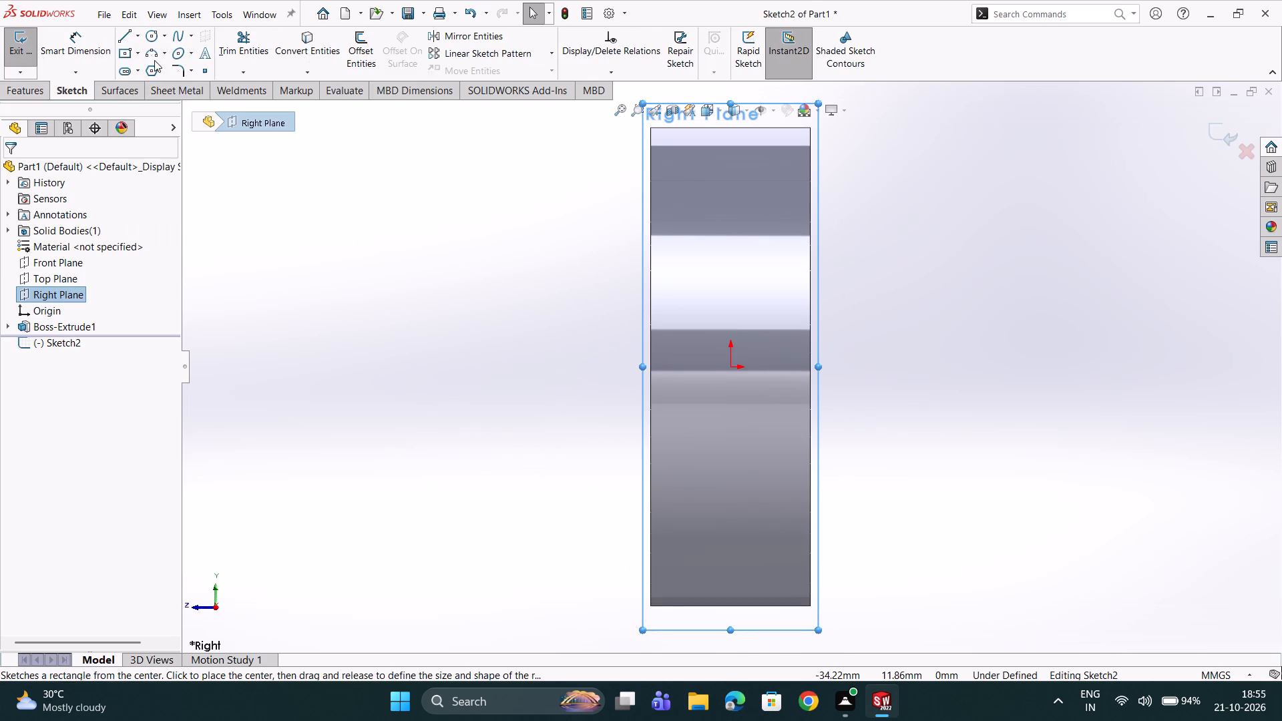
click(127, 66)
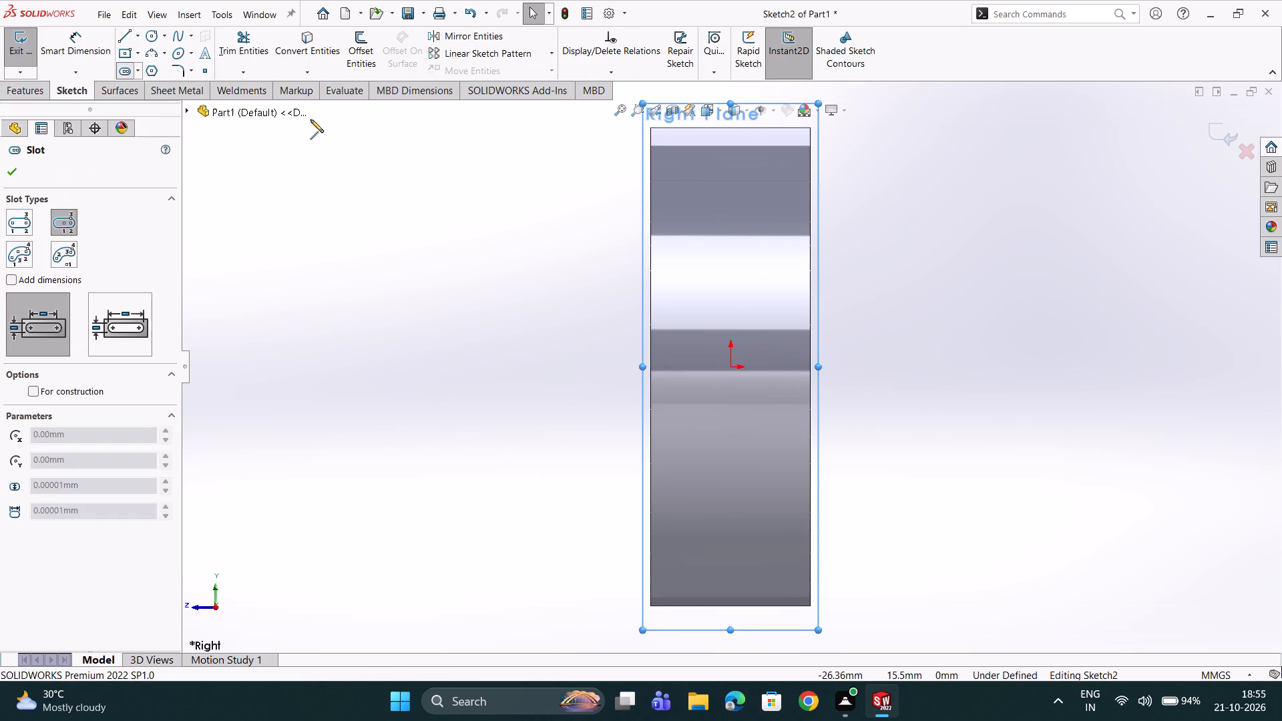
scroll(310, 119, up, 2)
scroll(676, 180, up, 5)
scroll(759, 249, down, 9)
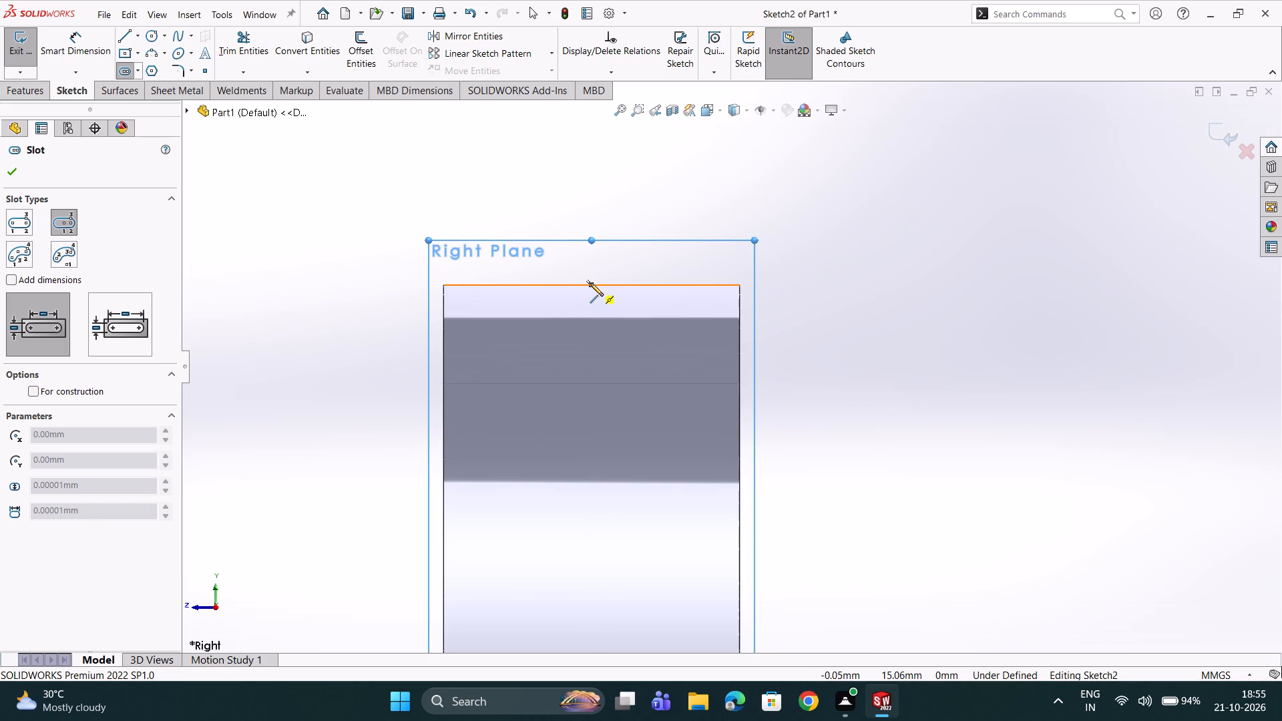
click(590, 283)
scroll(596, 158, up, 2)
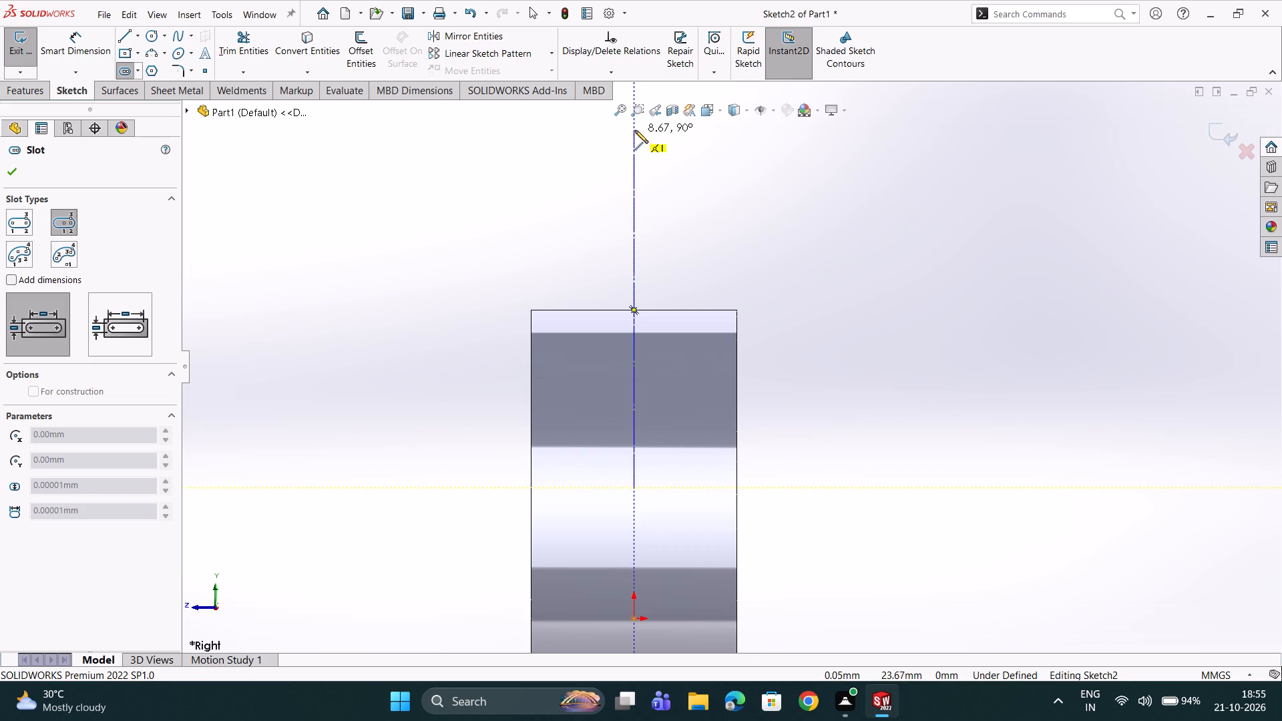
scroll(635, 128, up, 2)
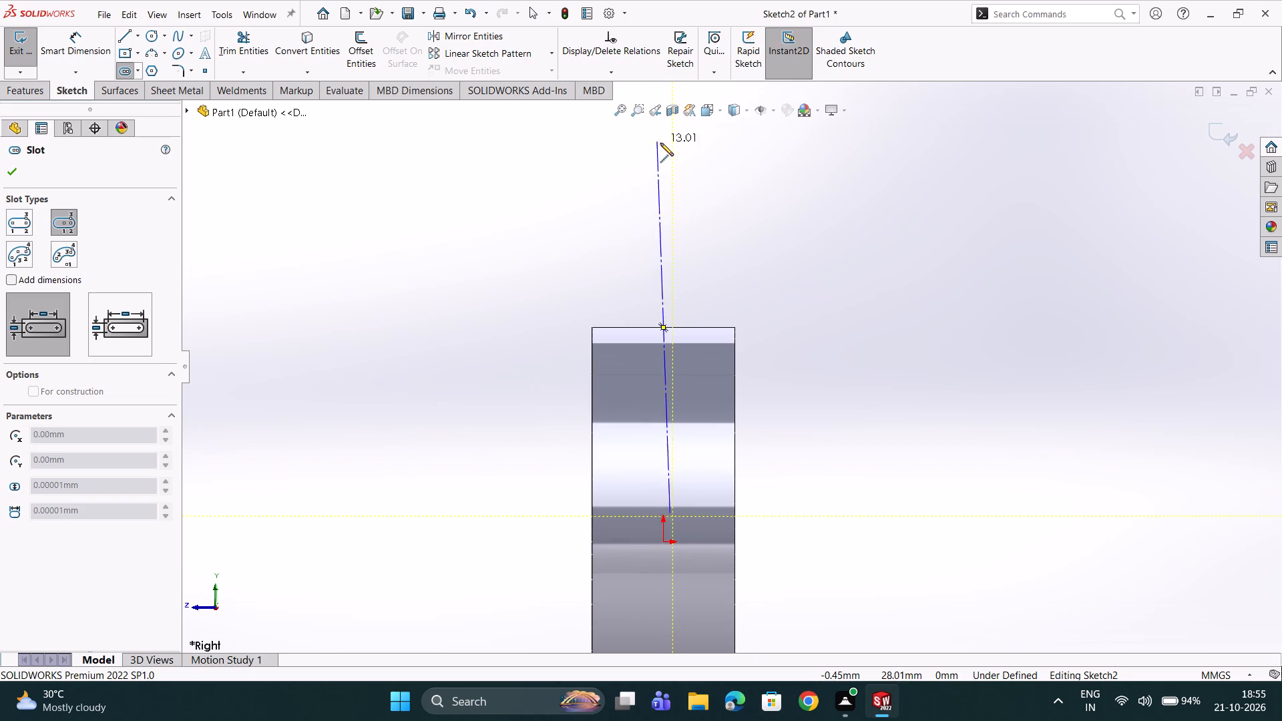
click(667, 145)
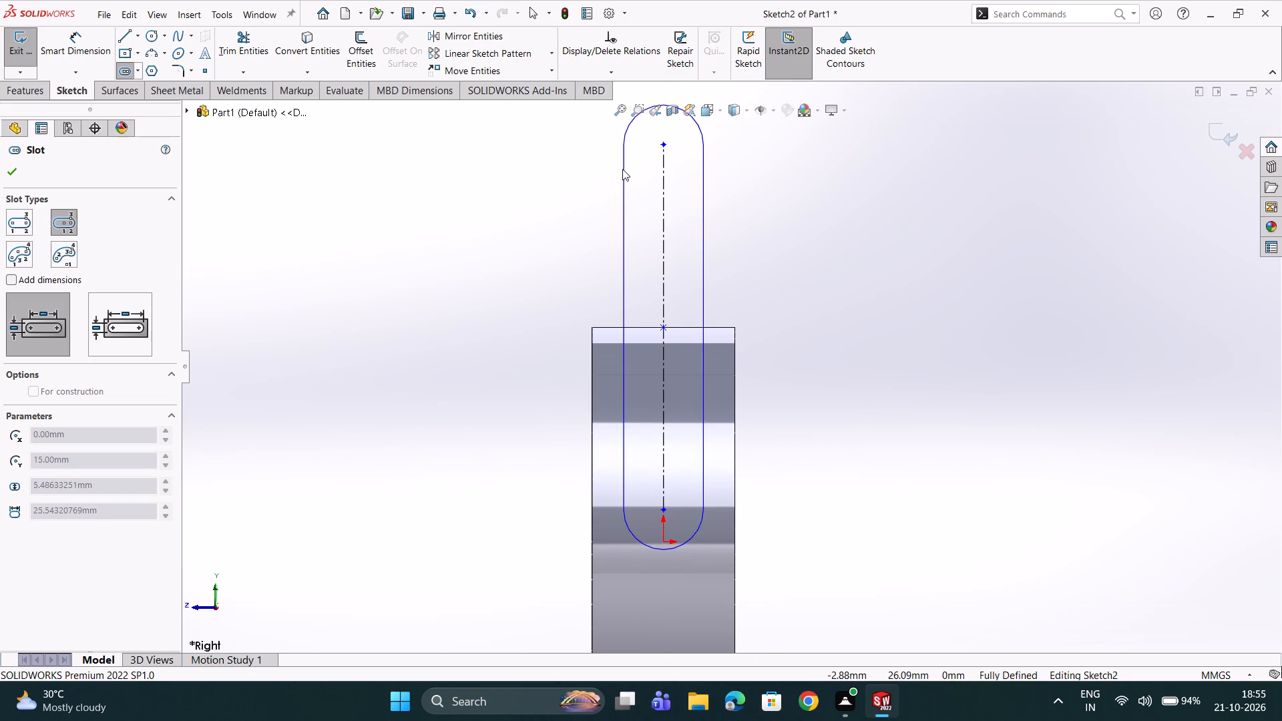
click(592, 326)
scroll(615, 309, up, 4)
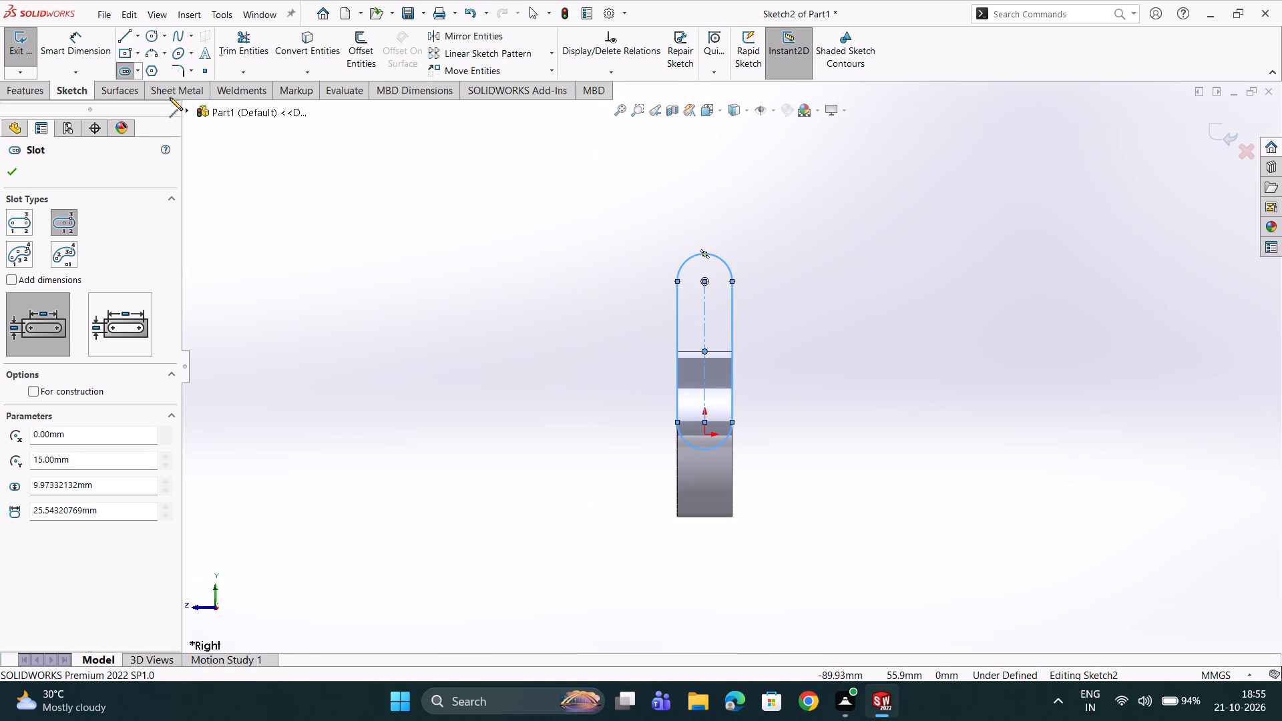
Dimension the slot's upper end arc with a 5 mm radius.
click(96, 51)
scroll(701, 245, down, 6)
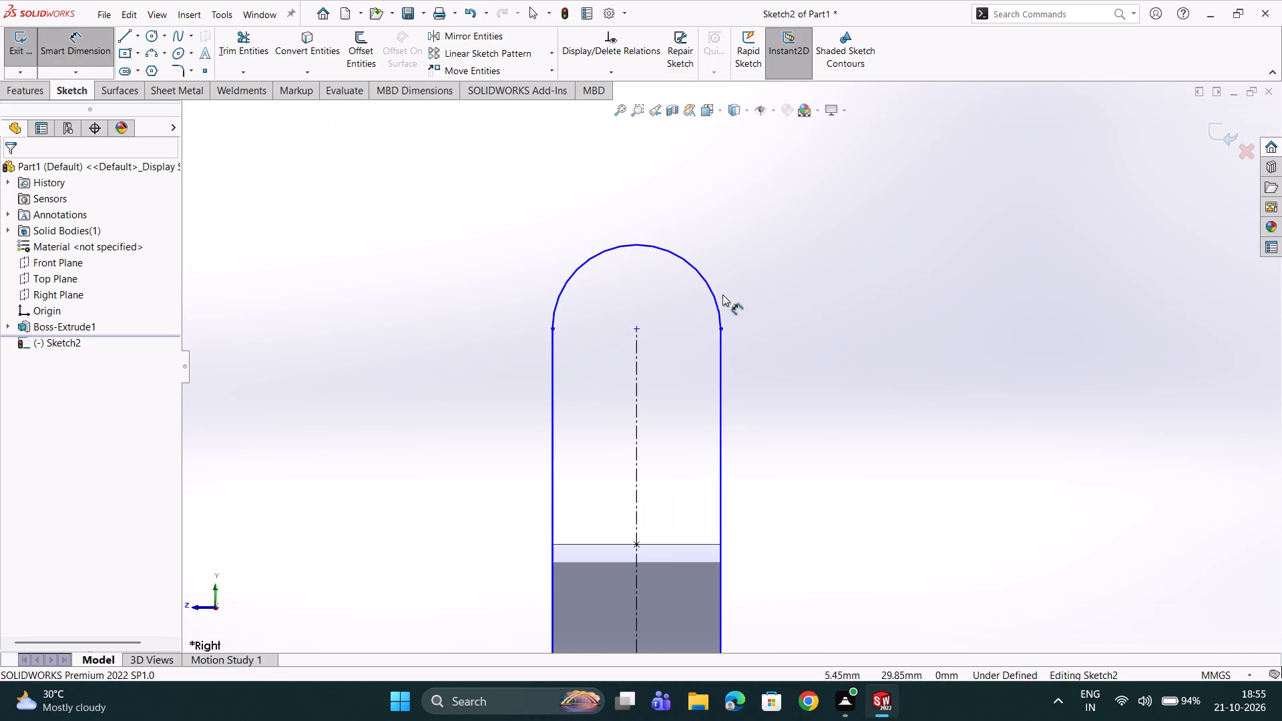
click(705, 278)
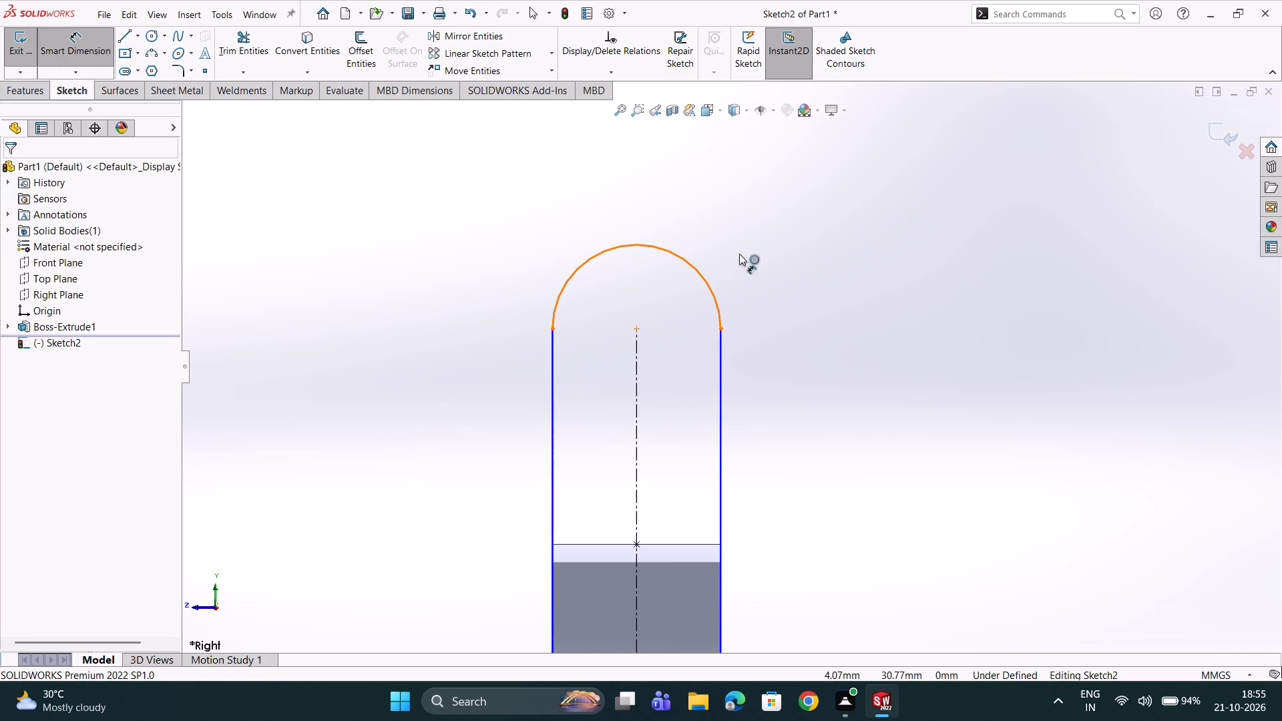
click(750, 221)
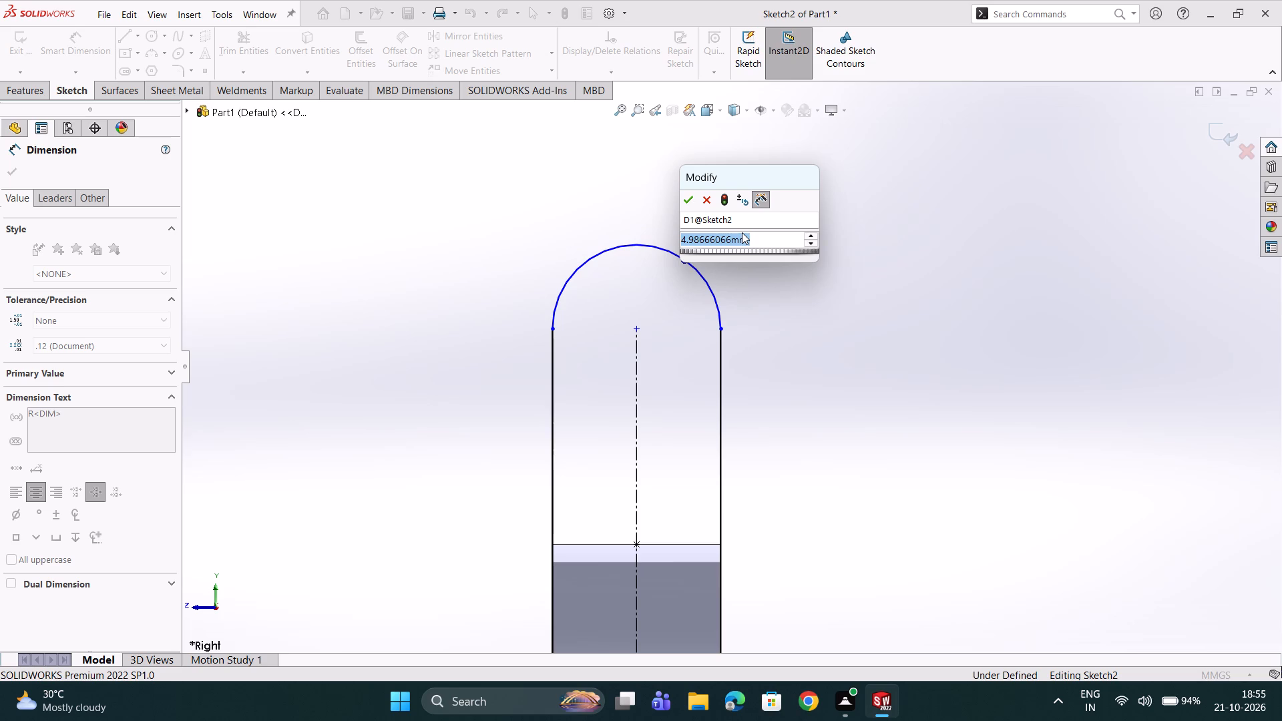
key(5)
key(Return)
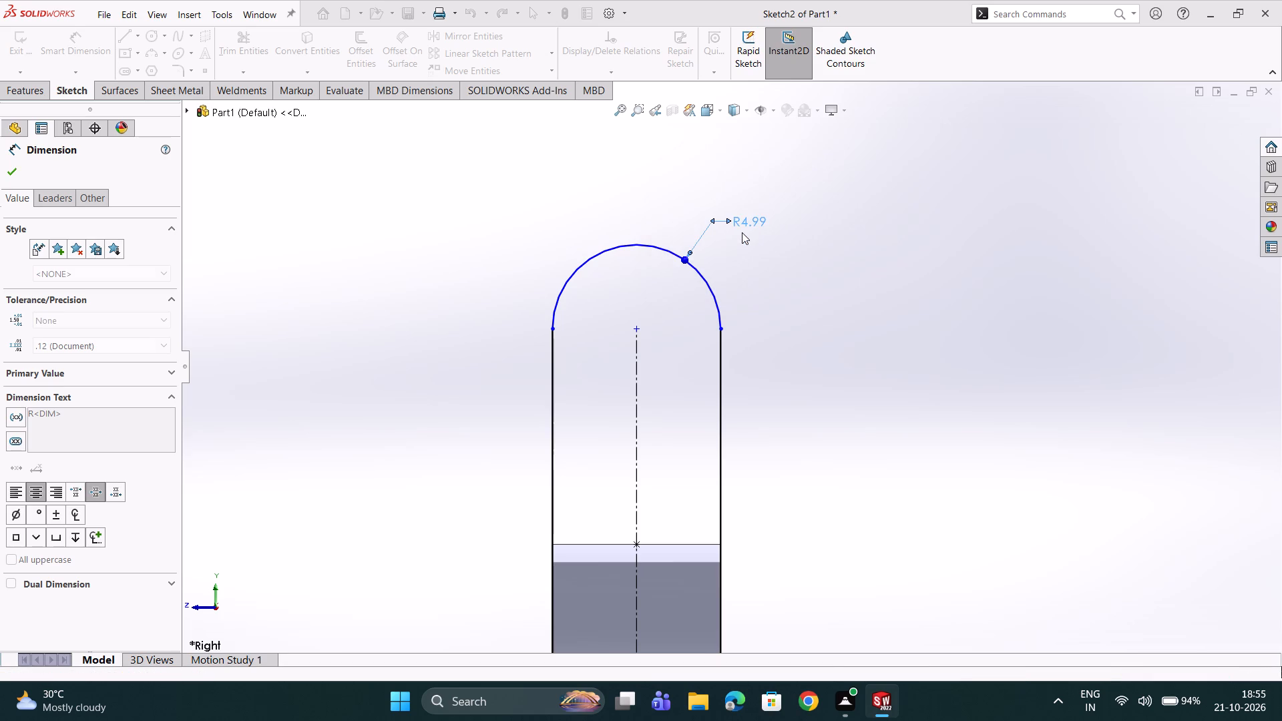
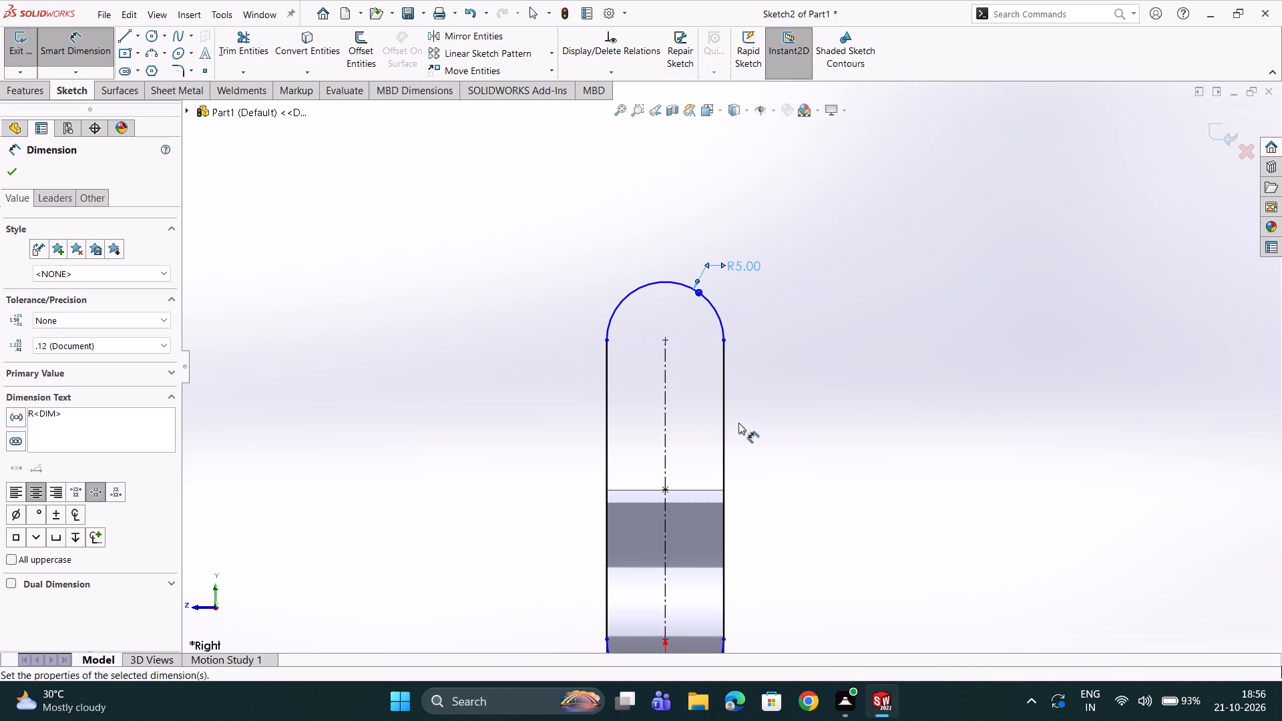
Examine how the slot sketch sits relative to the ring from an angled view.
scroll(720, 425, down, 2)
scroll(708, 431, up, 7)
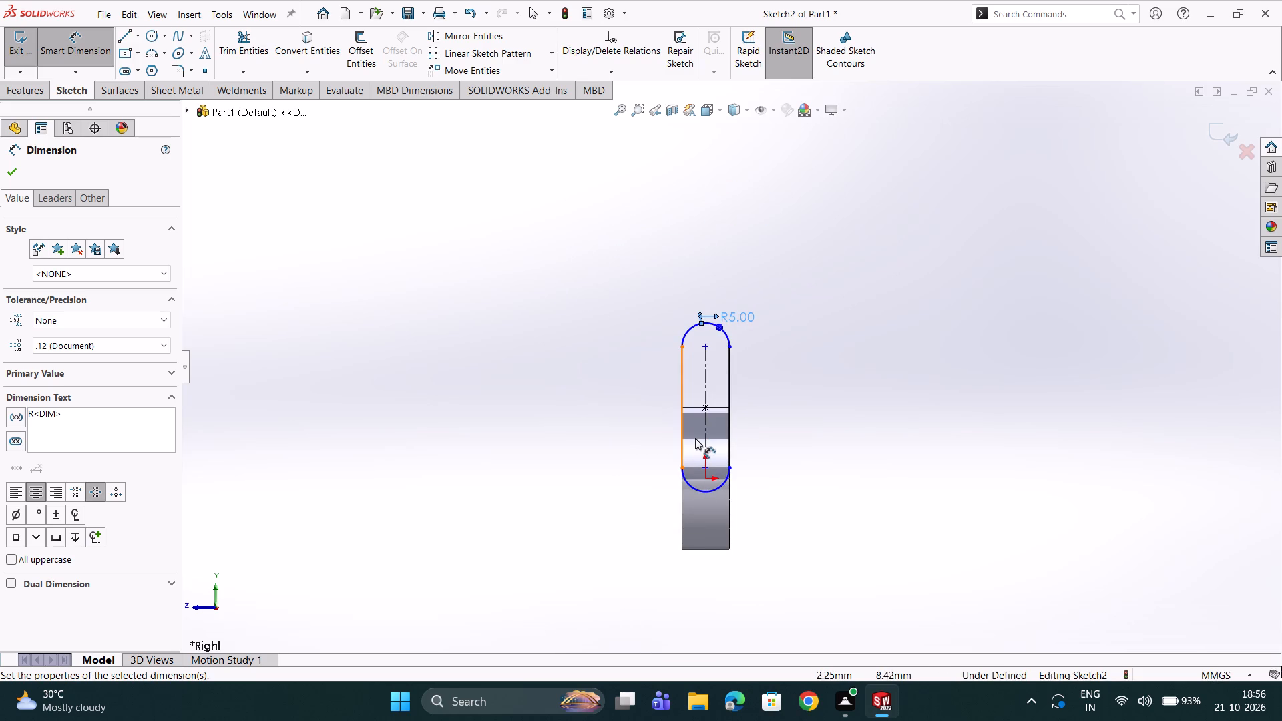
scroll(700, 410, down, 3)
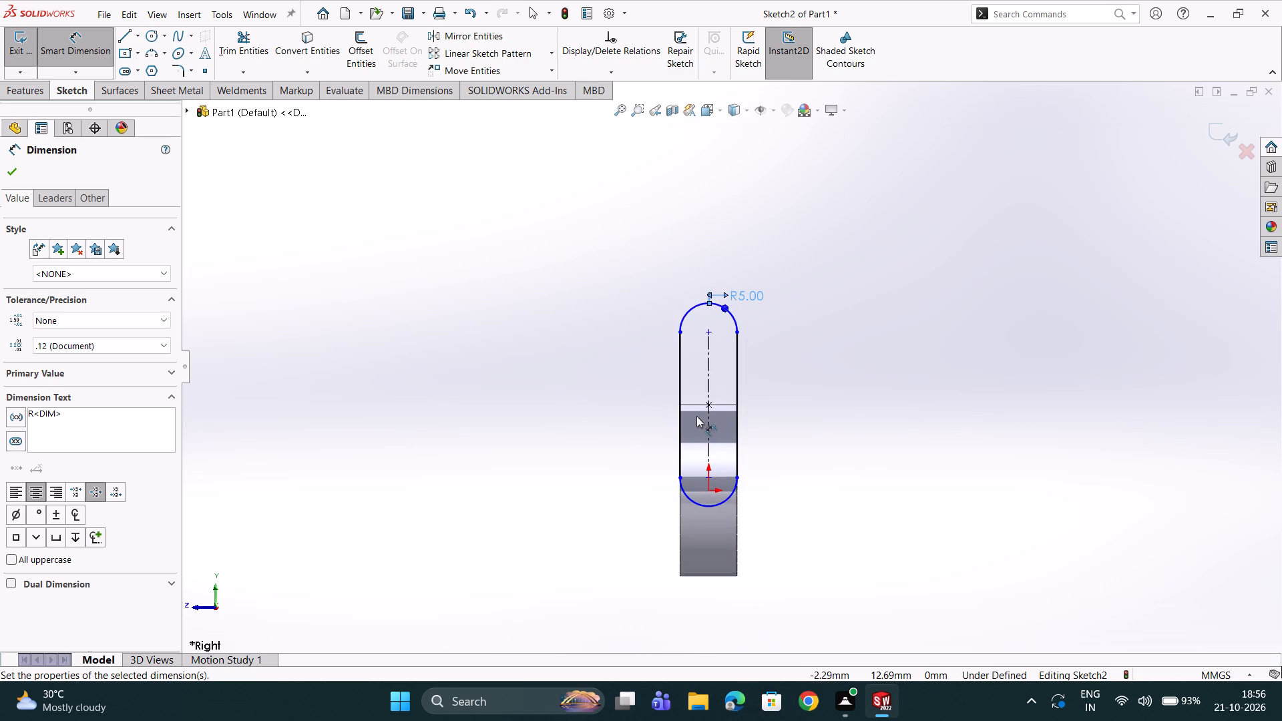
middle_drag(696, 417, 779, 476)
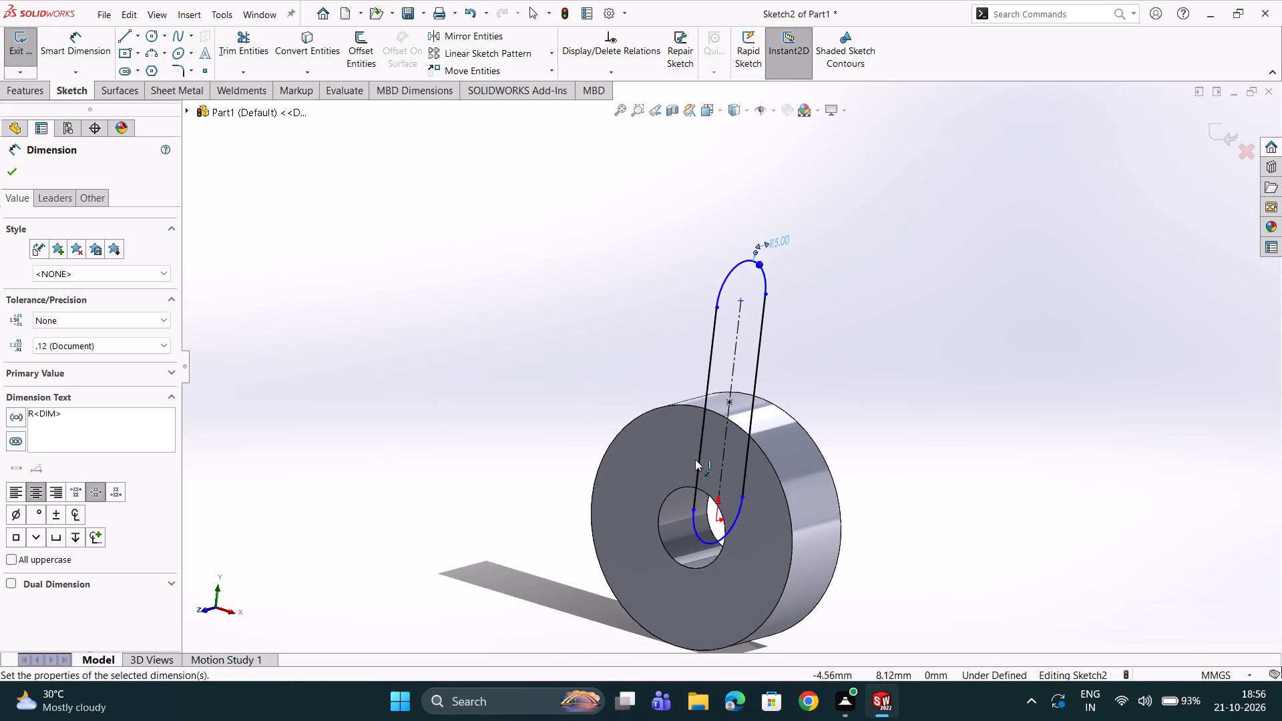
scroll(694, 456, down, 2)
scroll(693, 455, up, 2)
scroll(699, 441, down, 2)
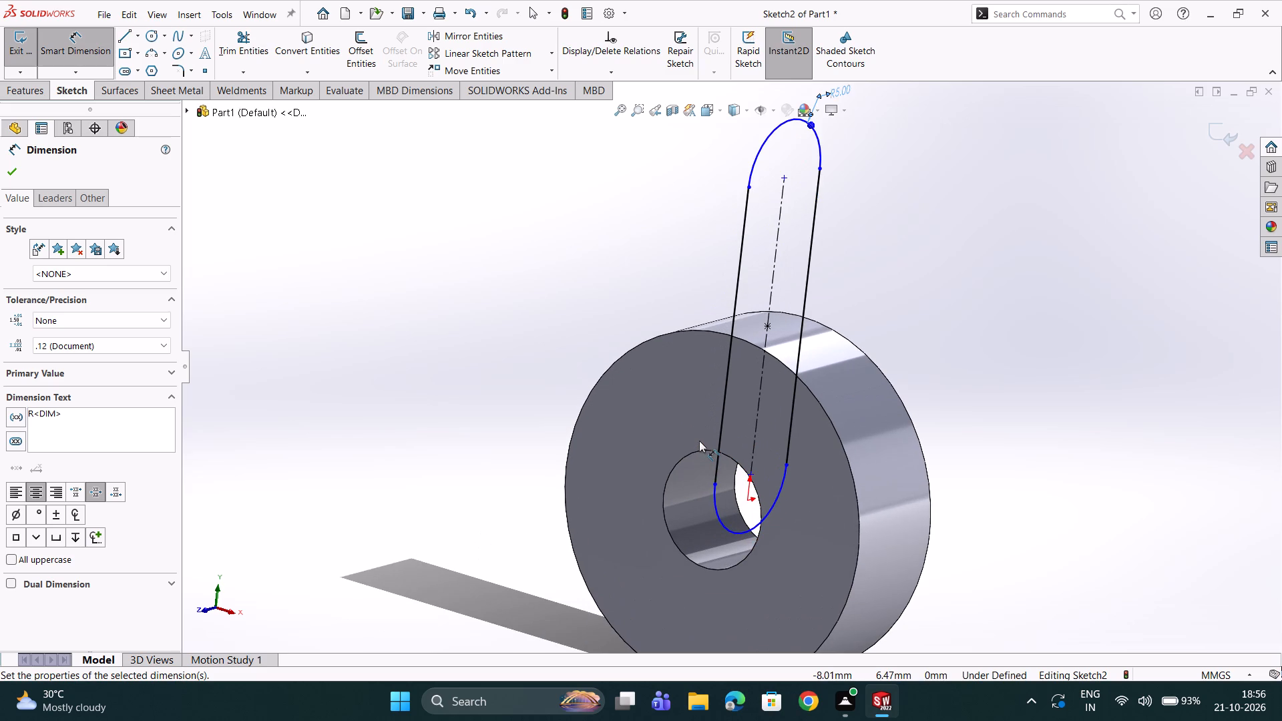
scroll(699, 440, down, 2)
scroll(710, 423, up, 3)
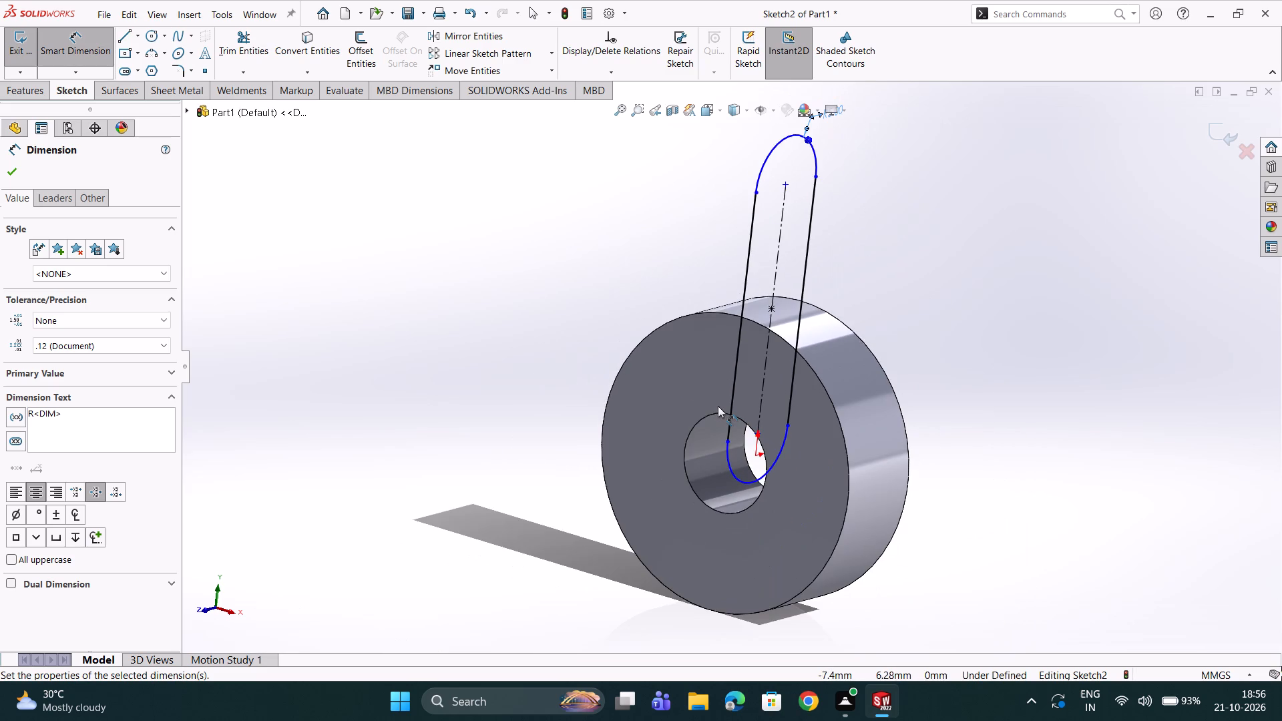
scroll(718, 406, up, 2)
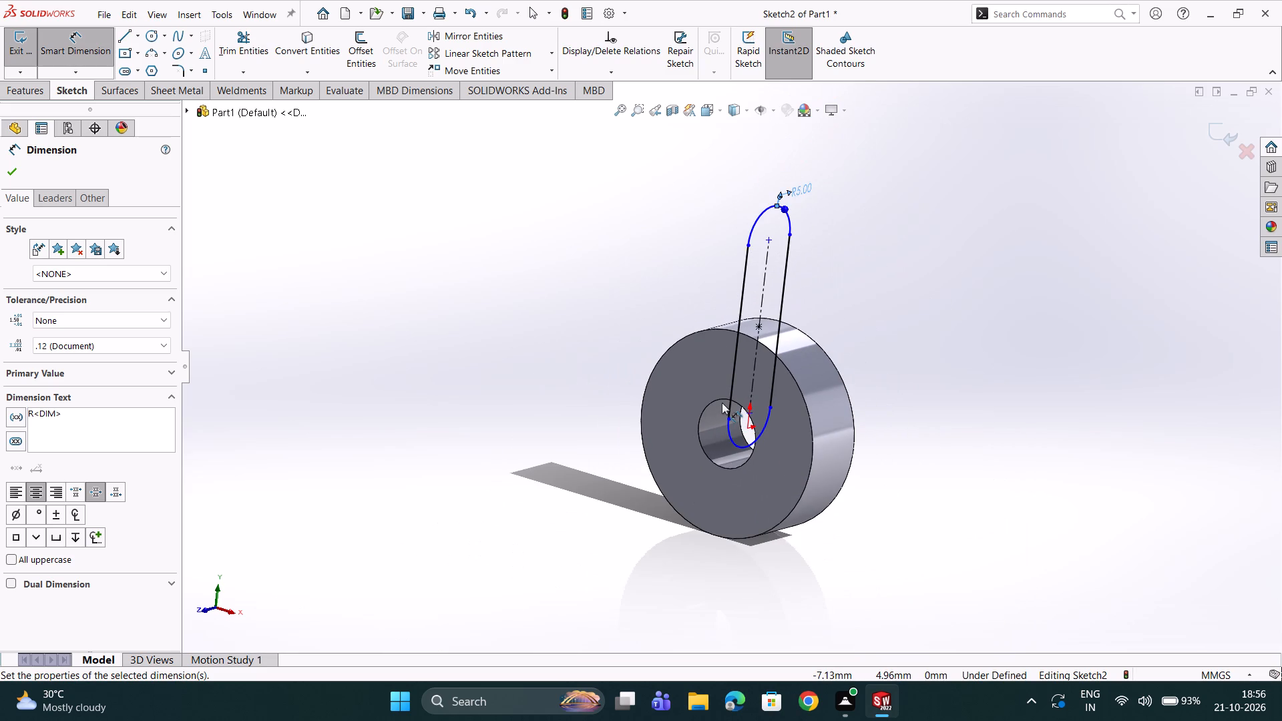
scroll(722, 402, down, 1)
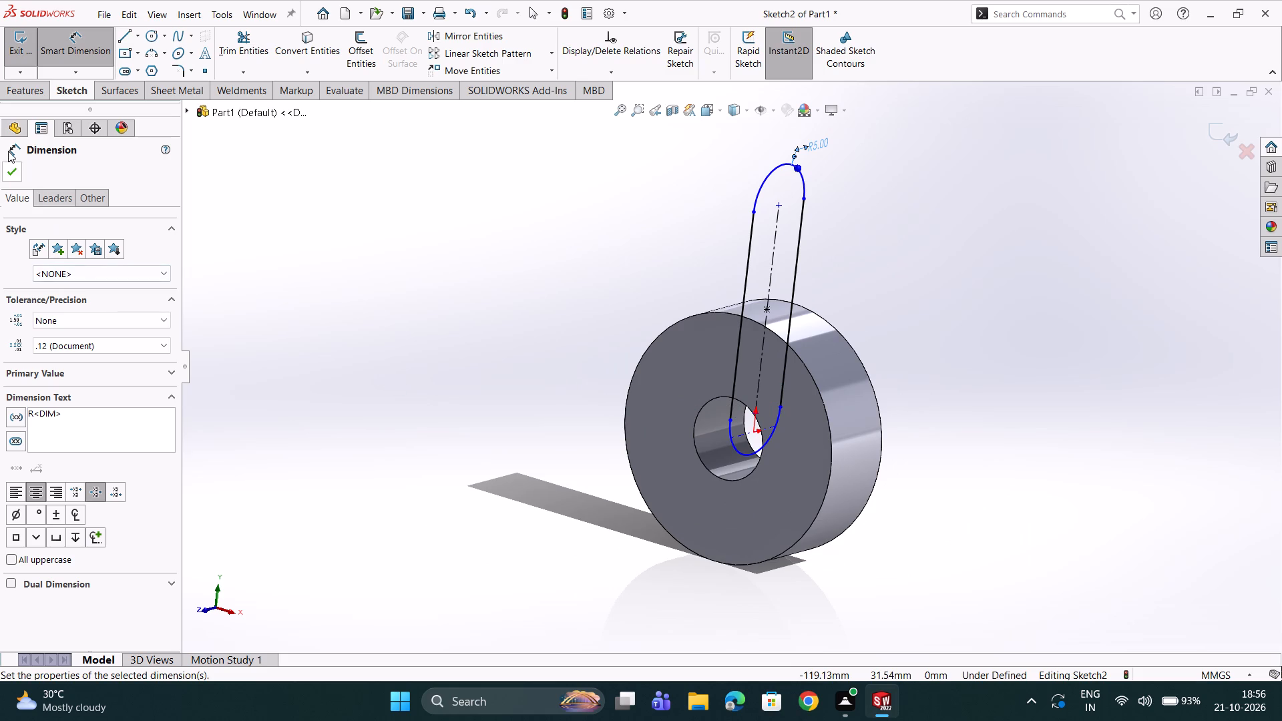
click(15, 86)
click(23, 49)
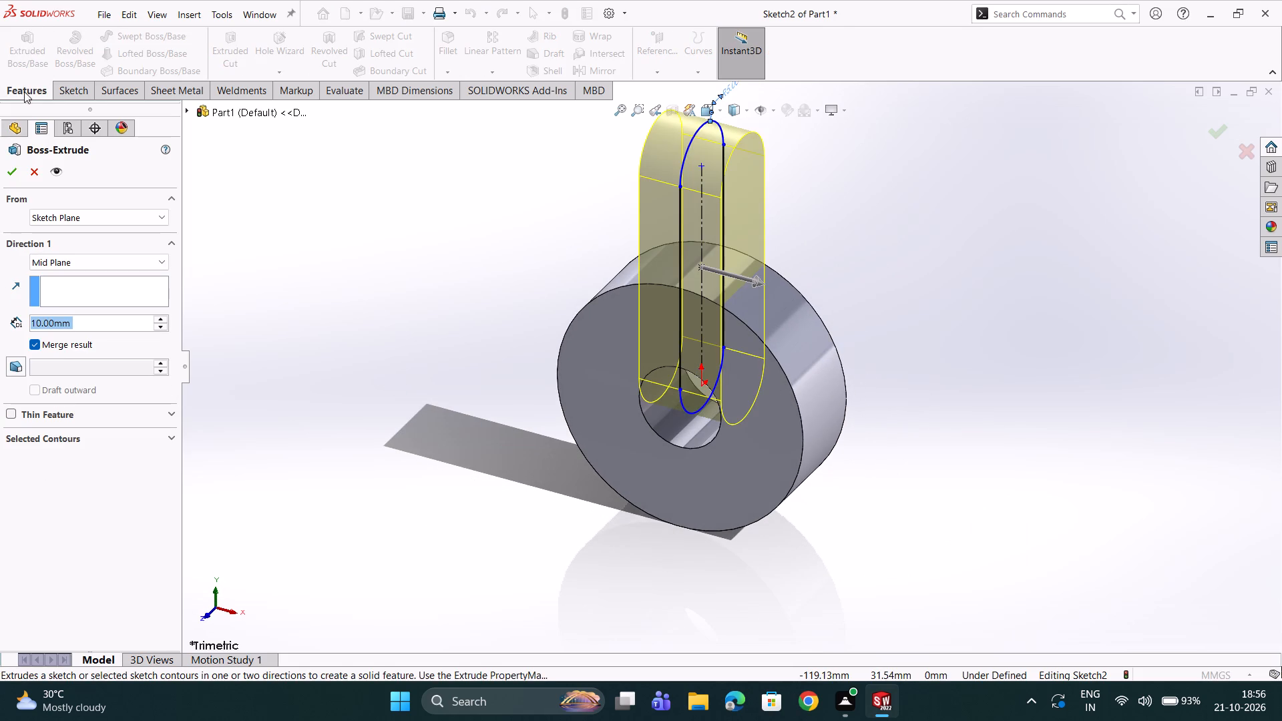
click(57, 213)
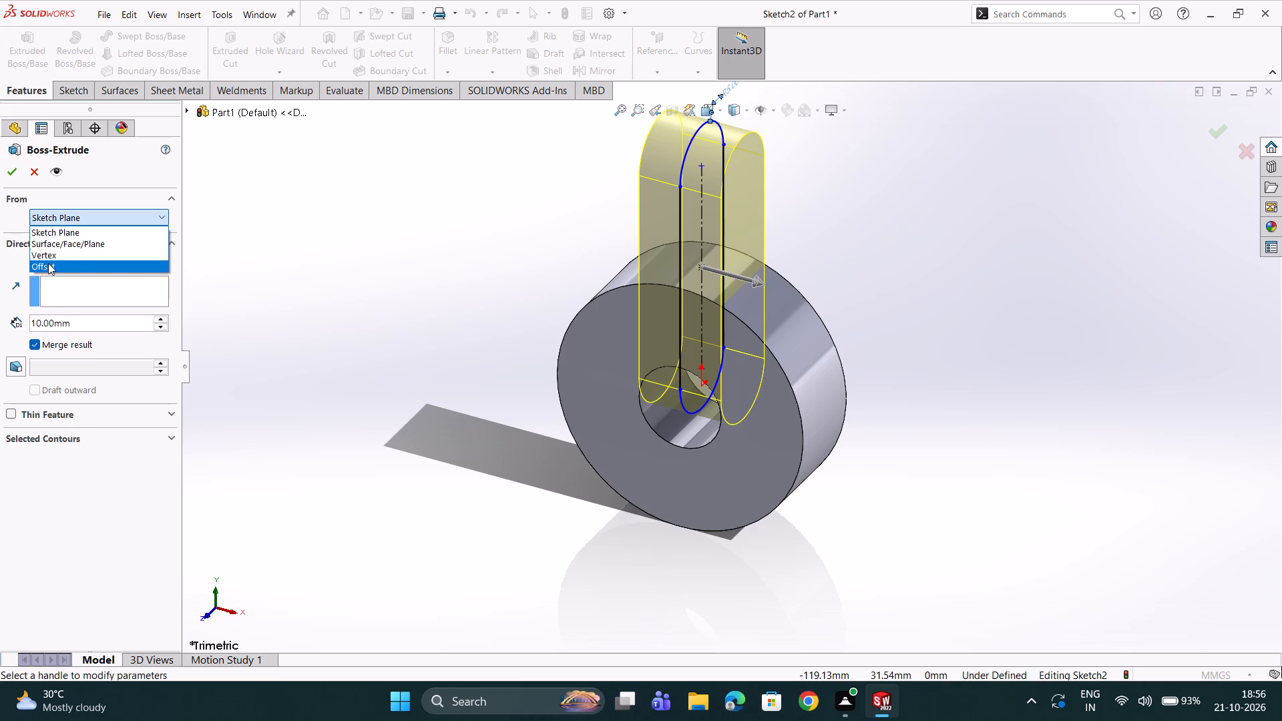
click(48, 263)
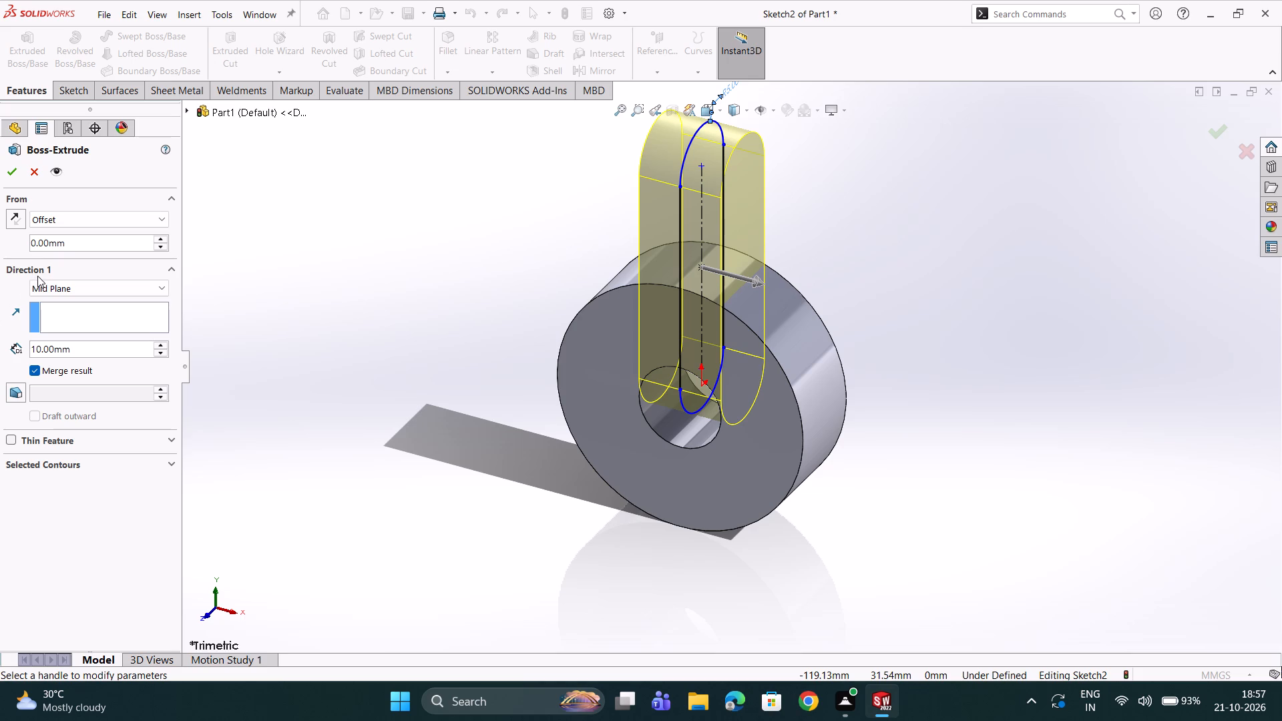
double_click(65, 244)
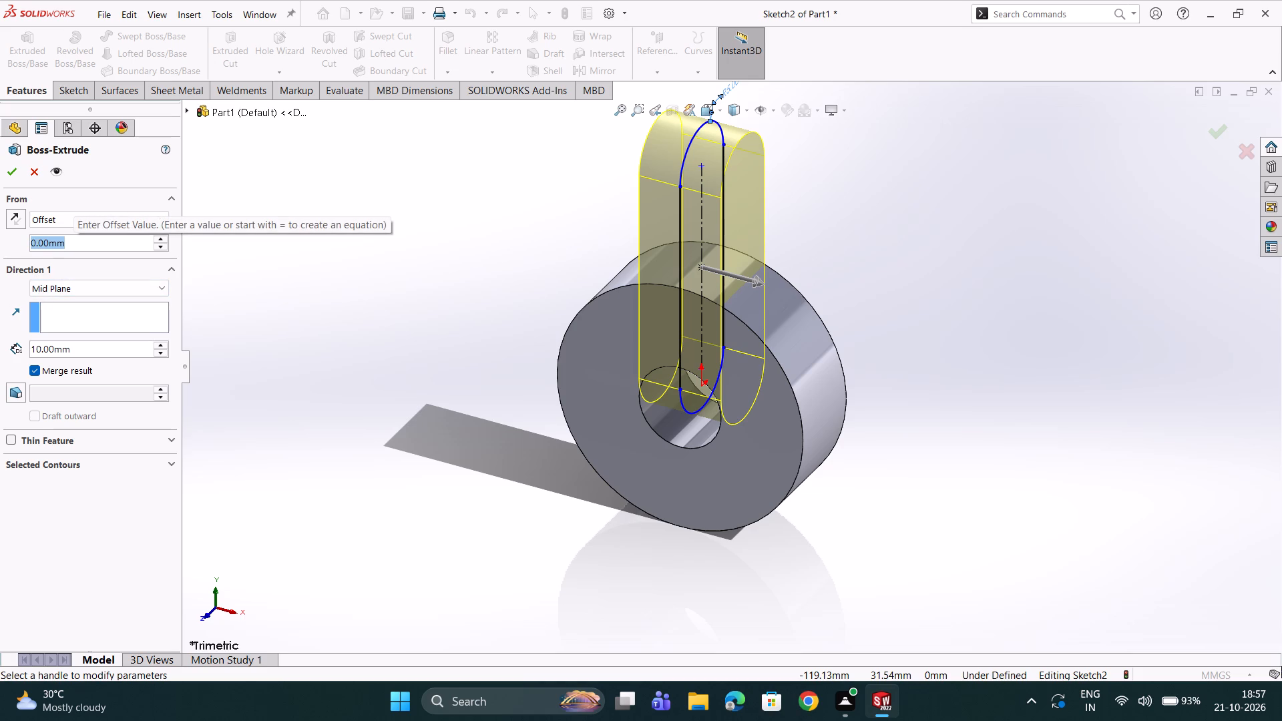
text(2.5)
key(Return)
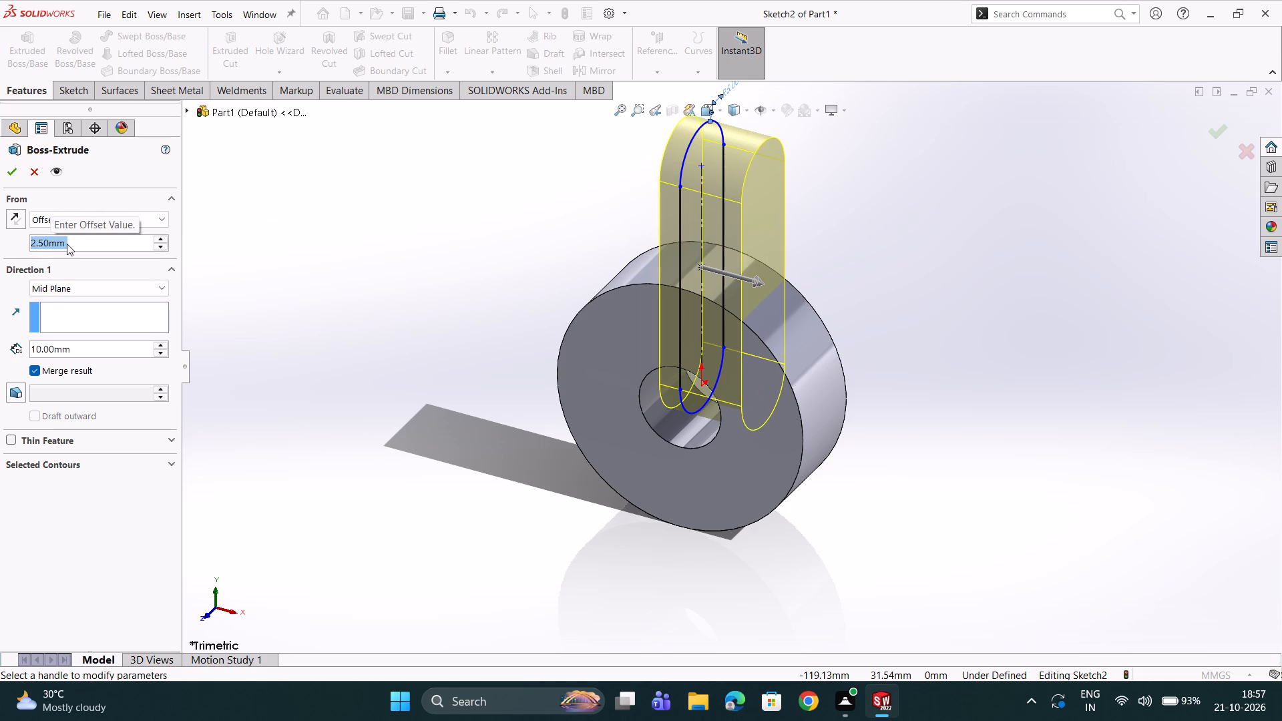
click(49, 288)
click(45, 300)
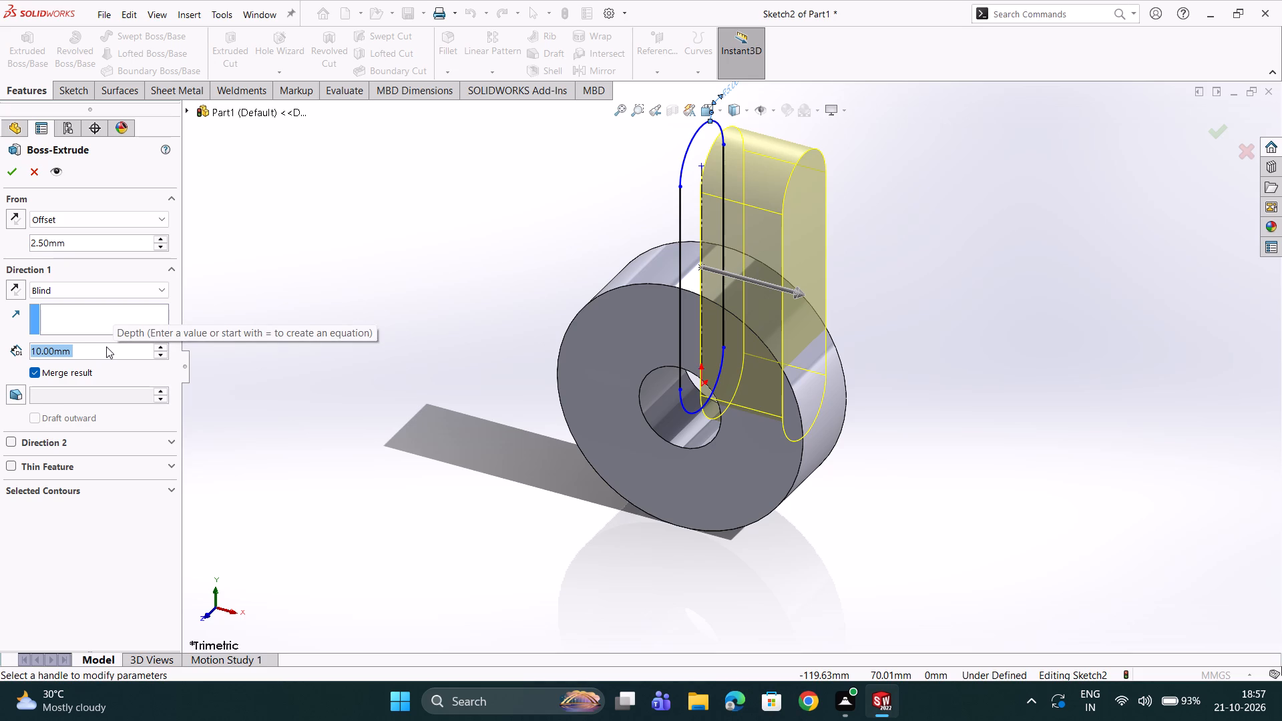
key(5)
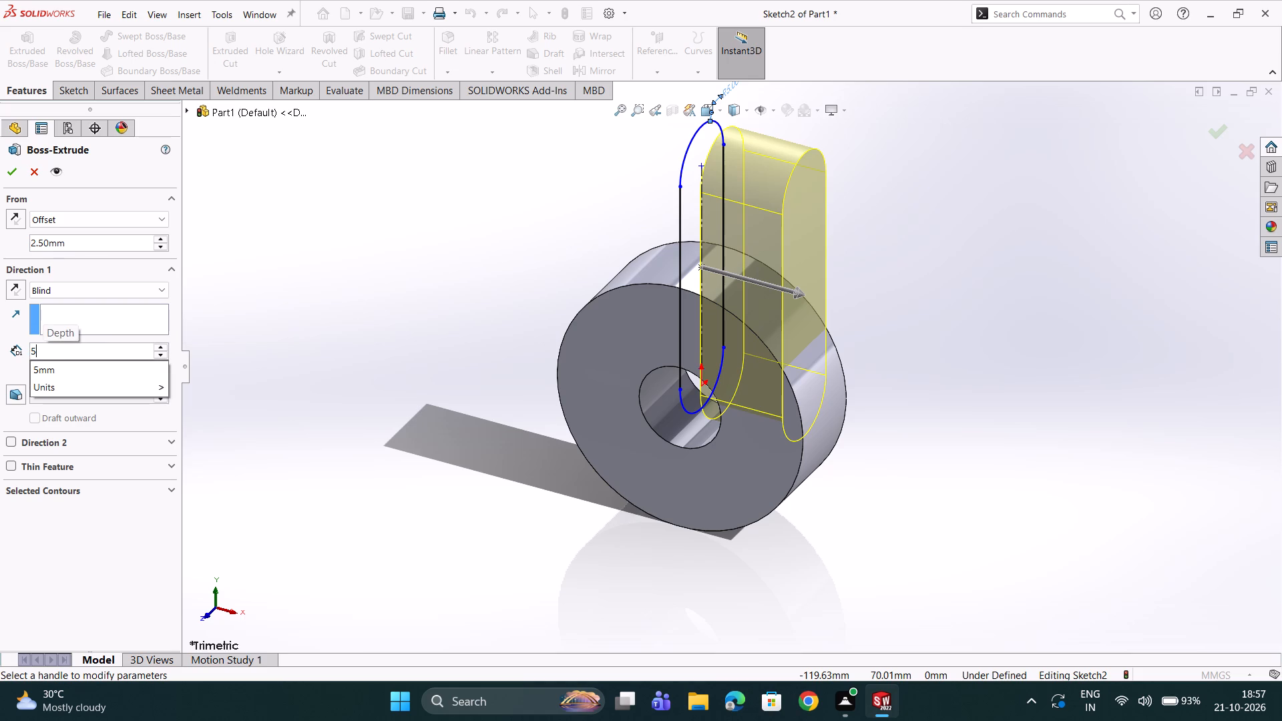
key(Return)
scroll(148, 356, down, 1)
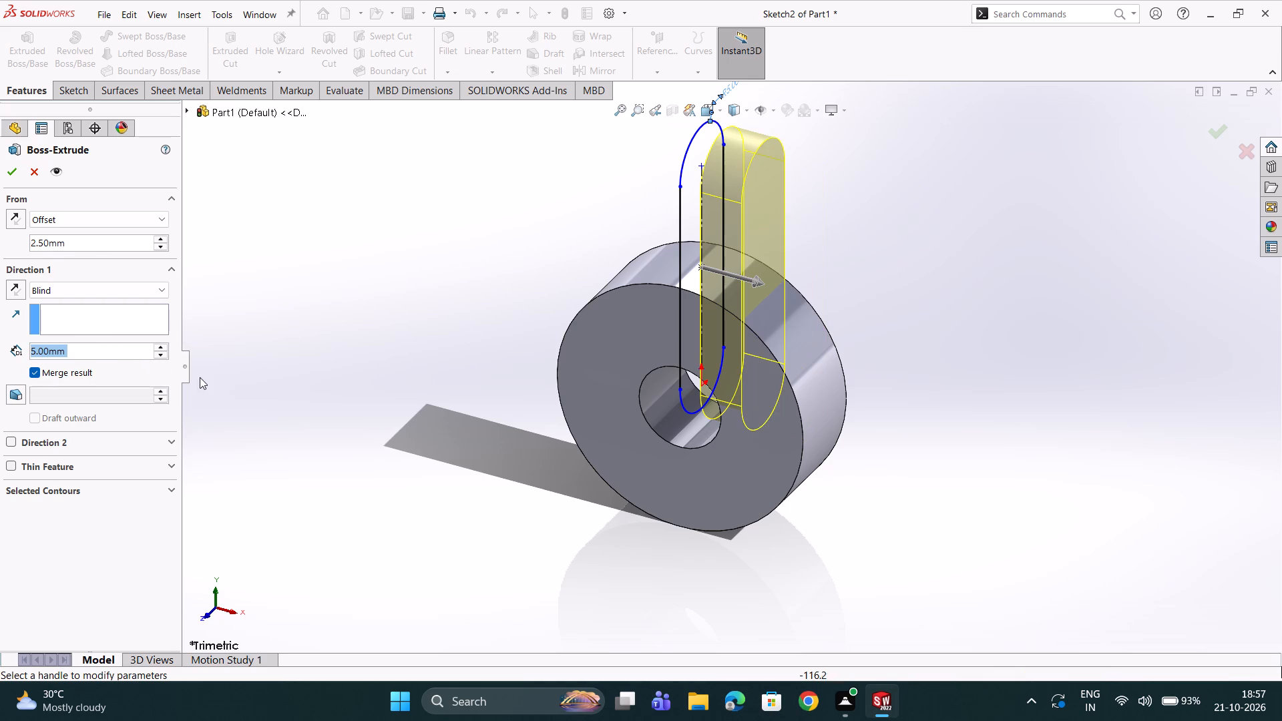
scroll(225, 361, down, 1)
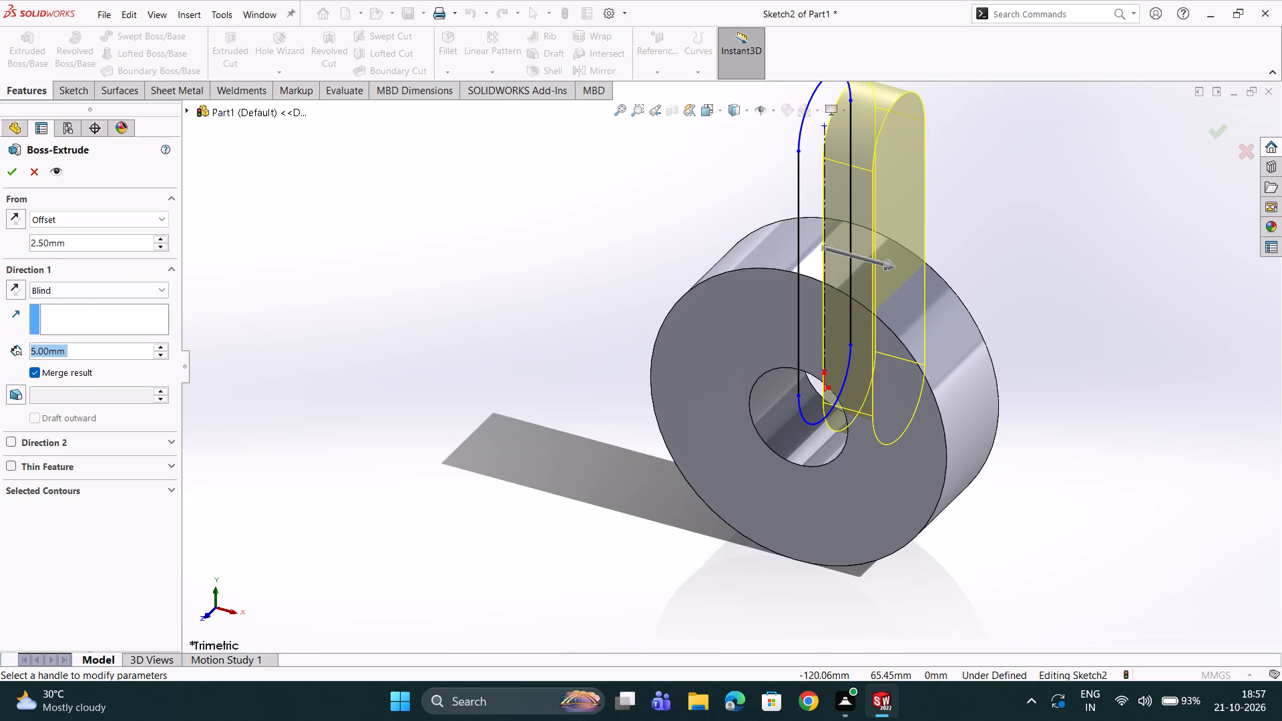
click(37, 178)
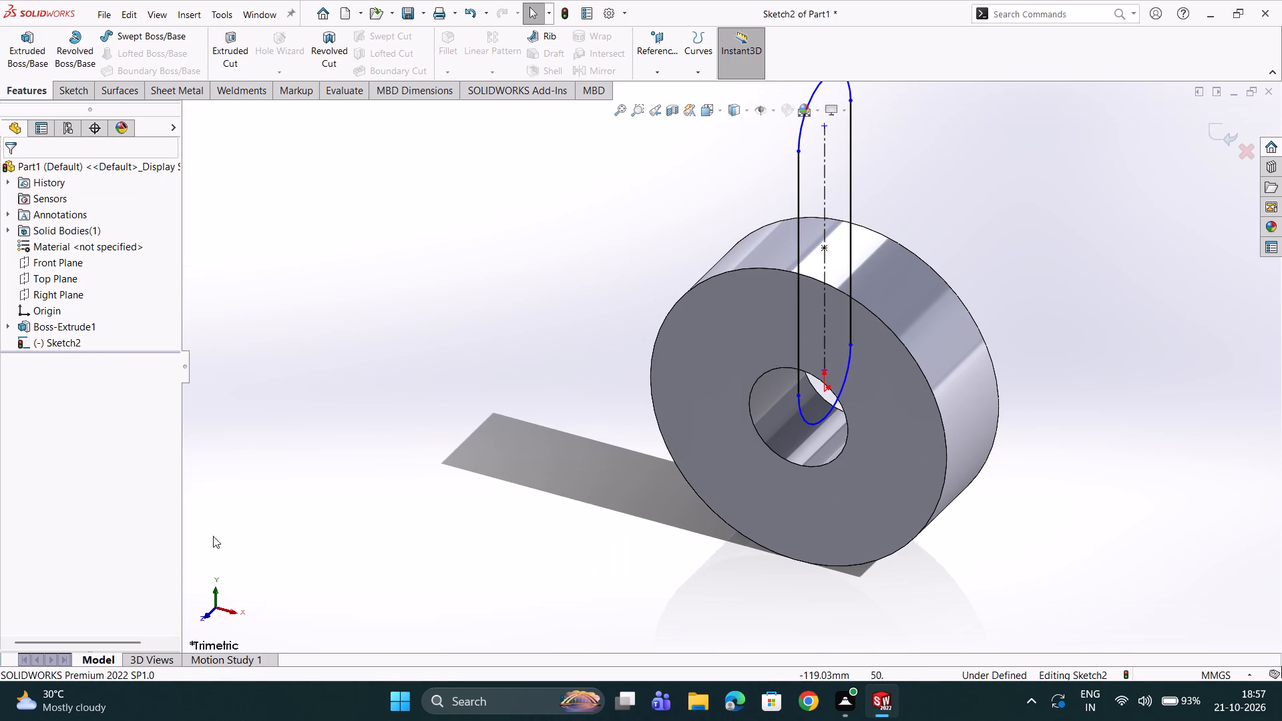
Convert the ring's straight top edge into a sketch line across the slot, using Convert Entities in the Right view.
click(222, 607)
click(223, 607)
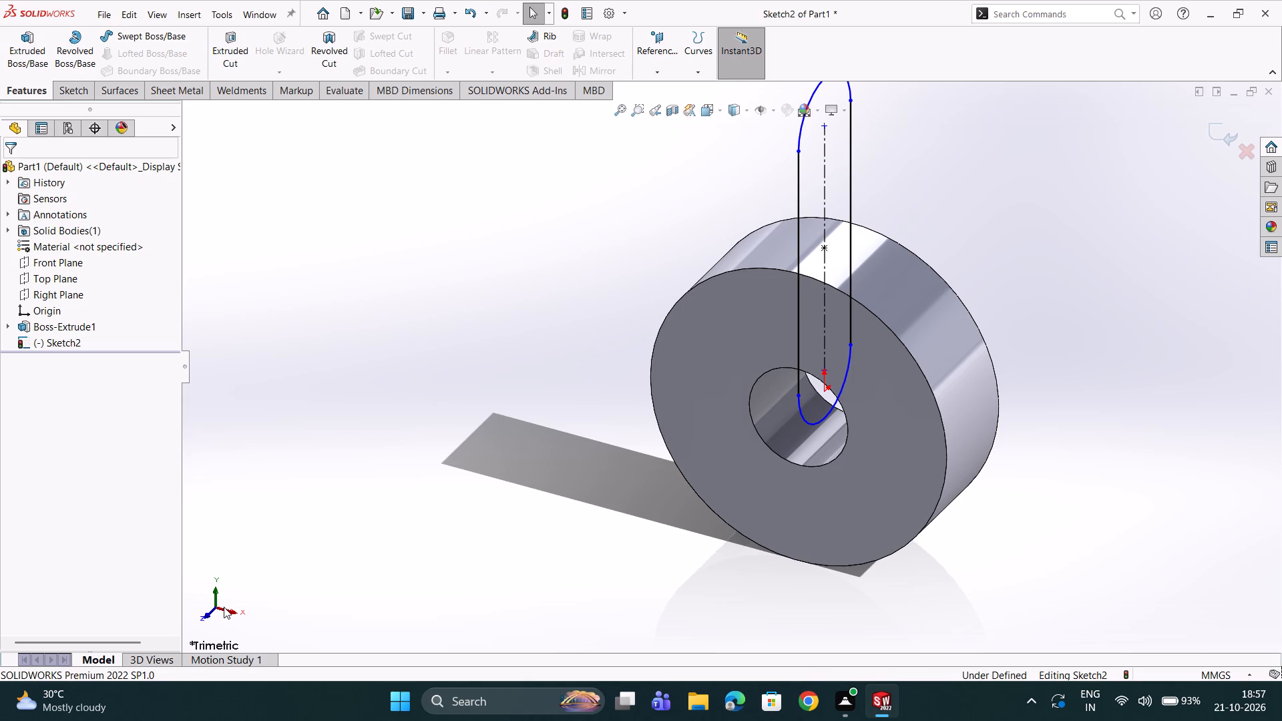
click(232, 608)
scroll(706, 325, down, 2)
scroll(681, 296, up, 5)
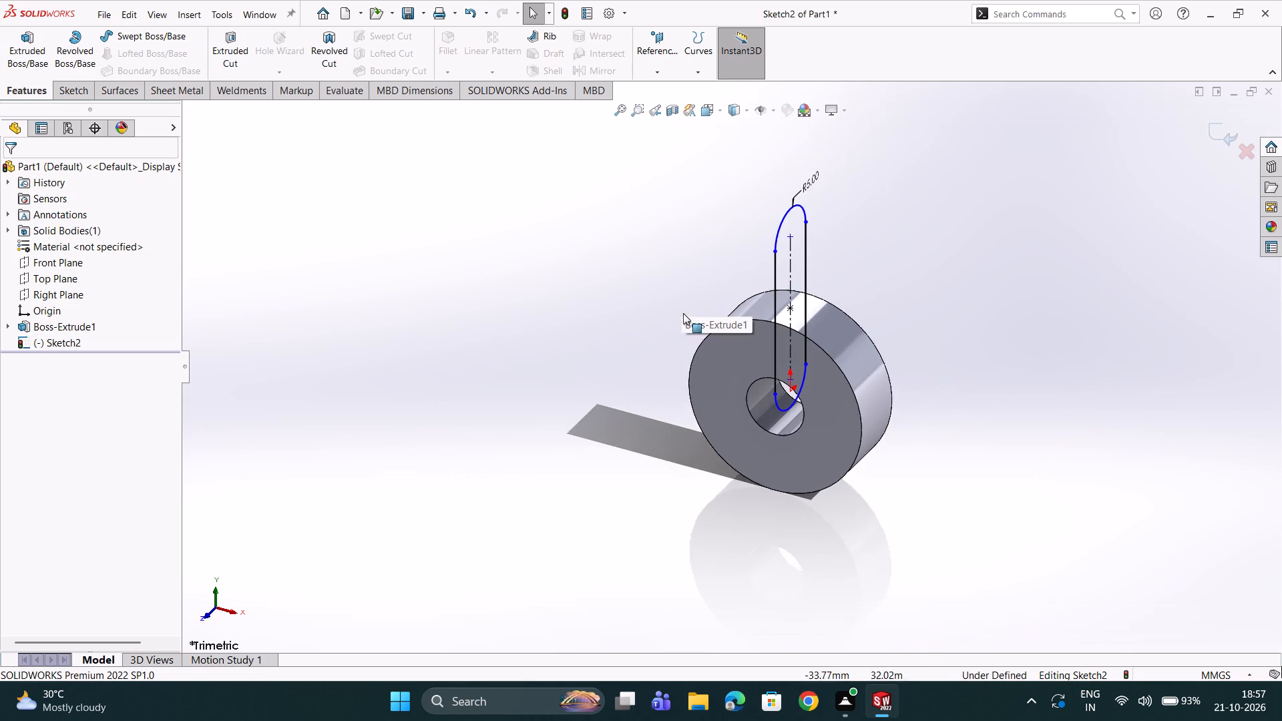
scroll(338, 610, down, 2)
click(232, 610)
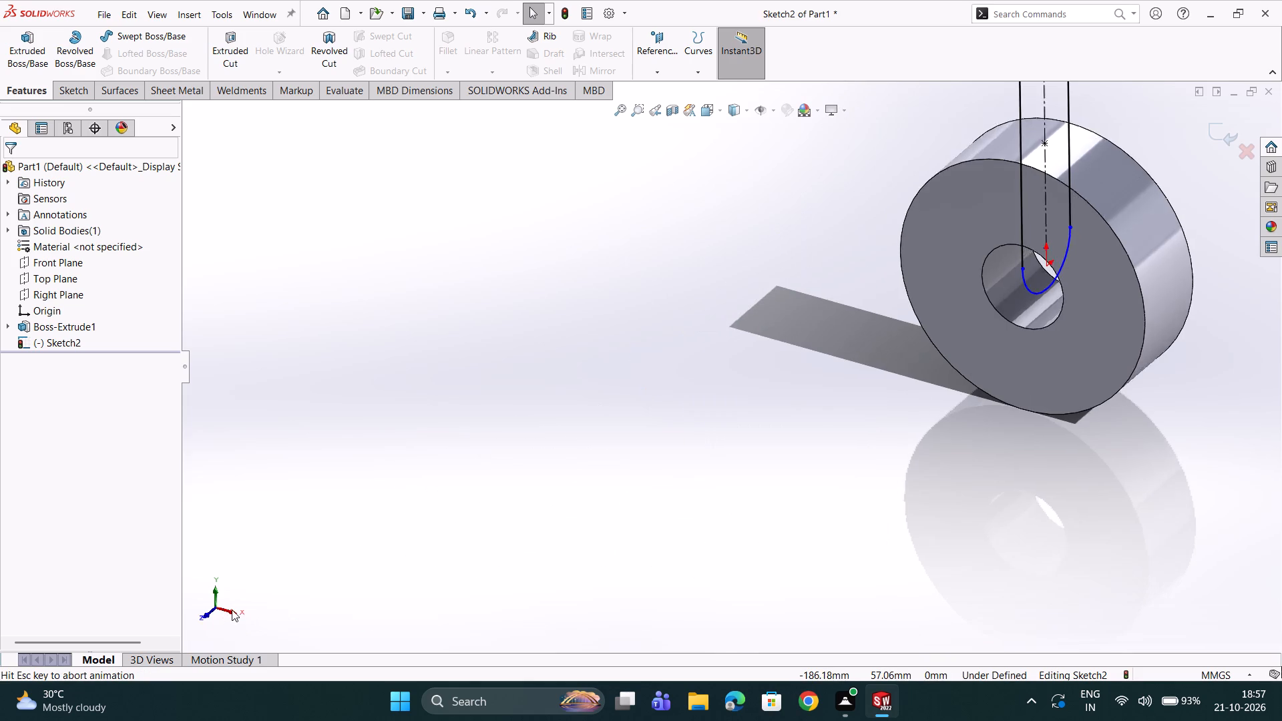
scroll(853, 324, up, 5)
scroll(993, 169, down, 7)
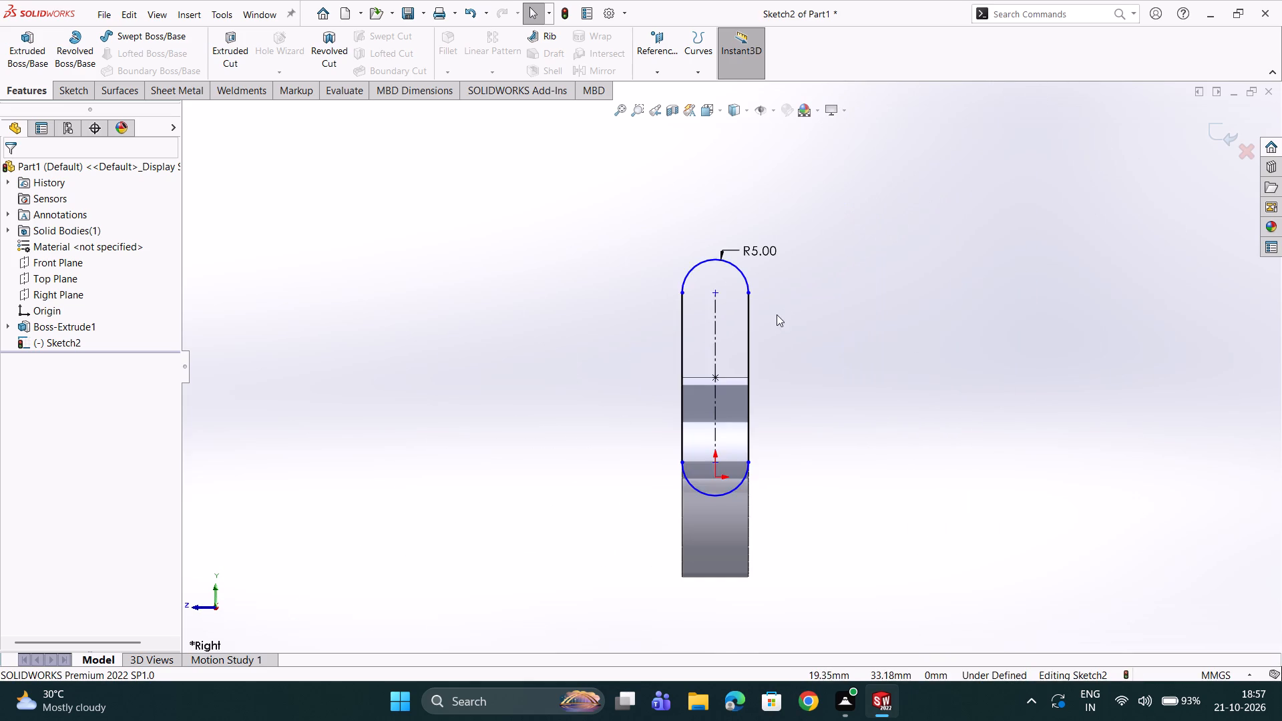
scroll(777, 314, down, 1)
scroll(650, 393, up, 4)
scroll(636, 406, down, 2)
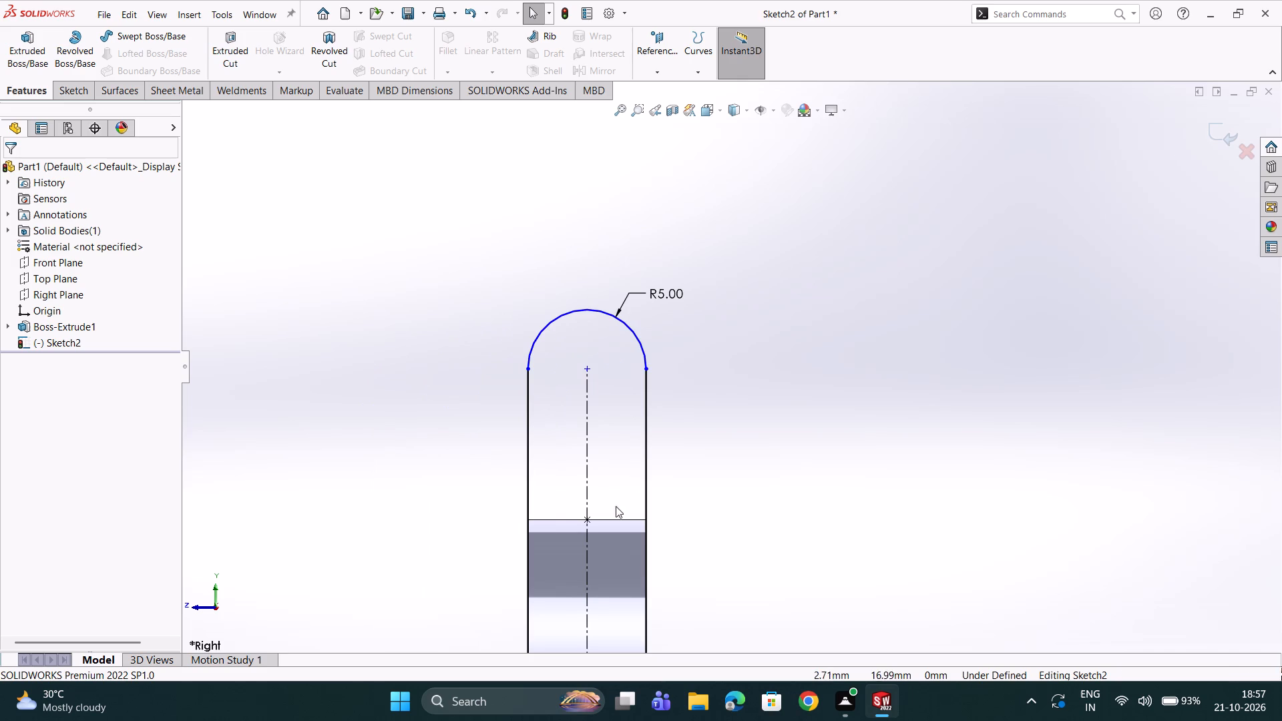
scroll(614, 513, down, 1)
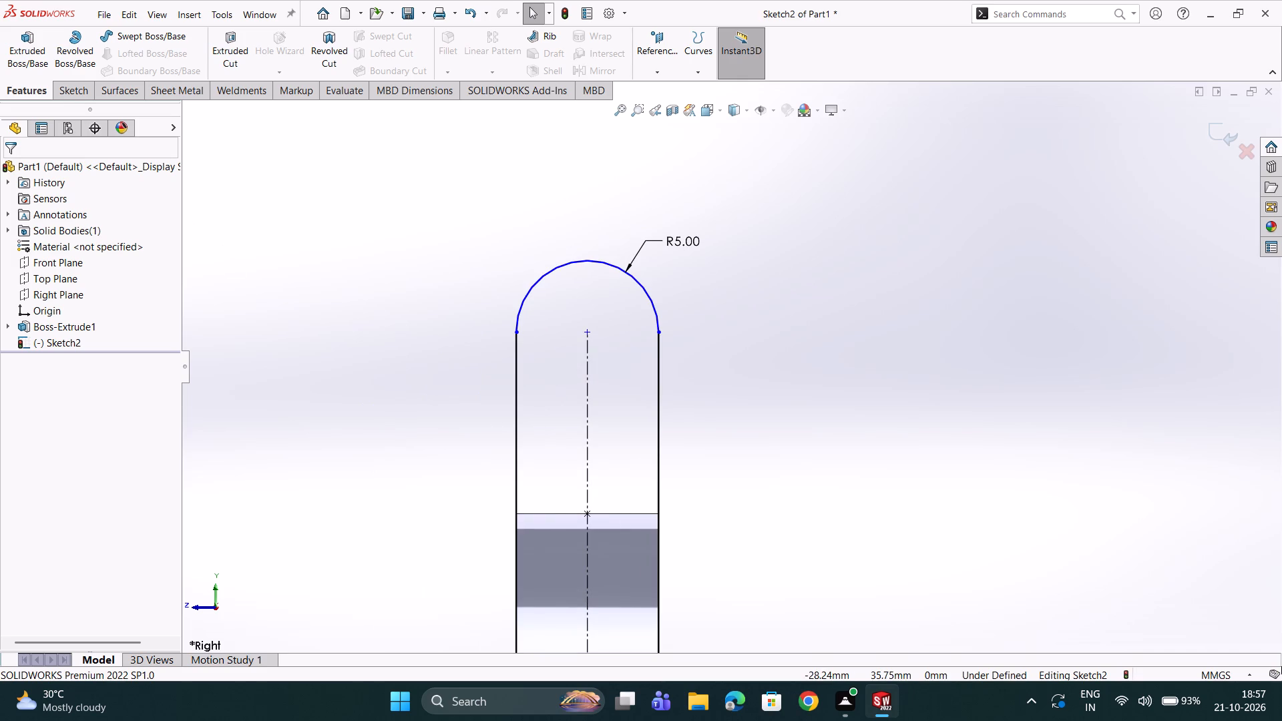
click(66, 92)
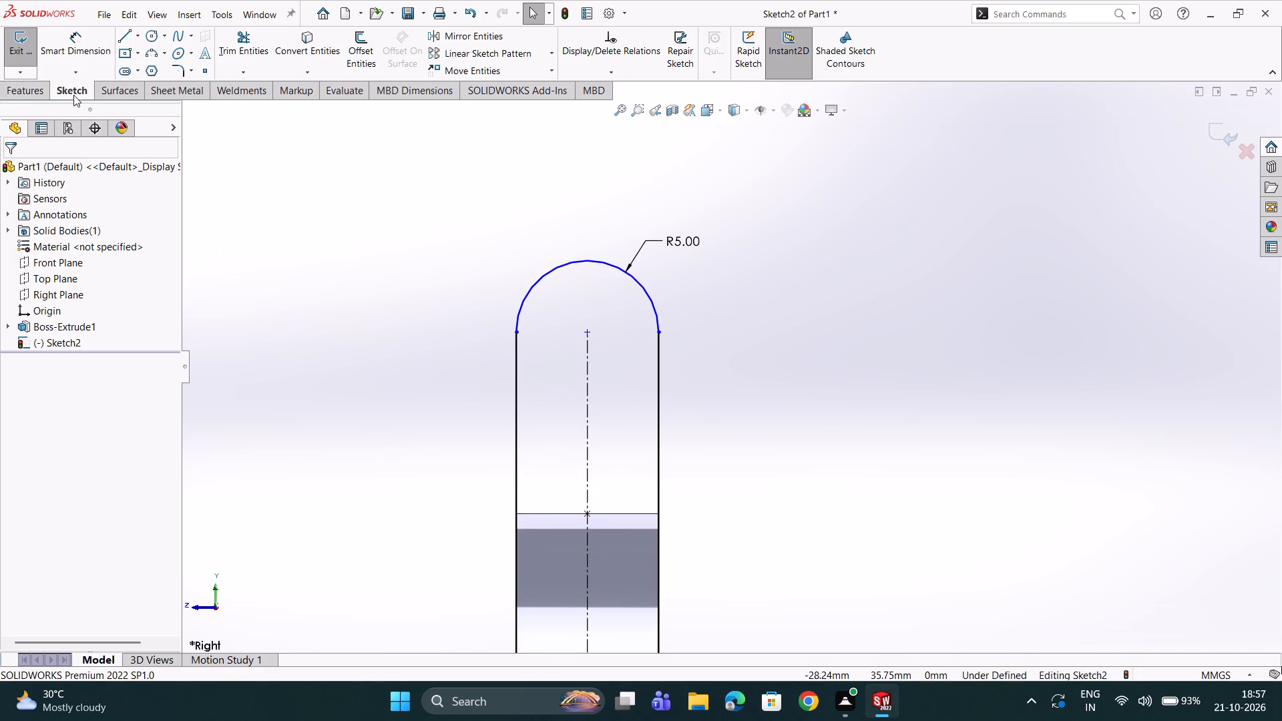
click(124, 37)
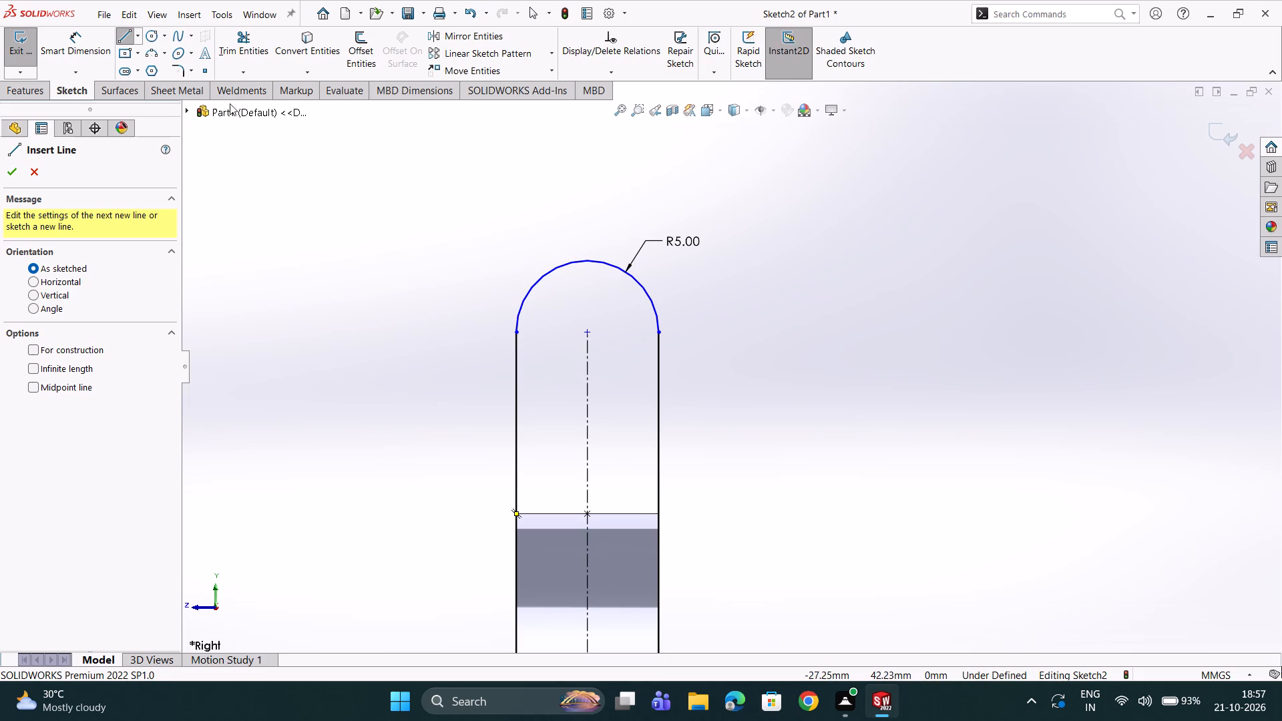
key(Escape)
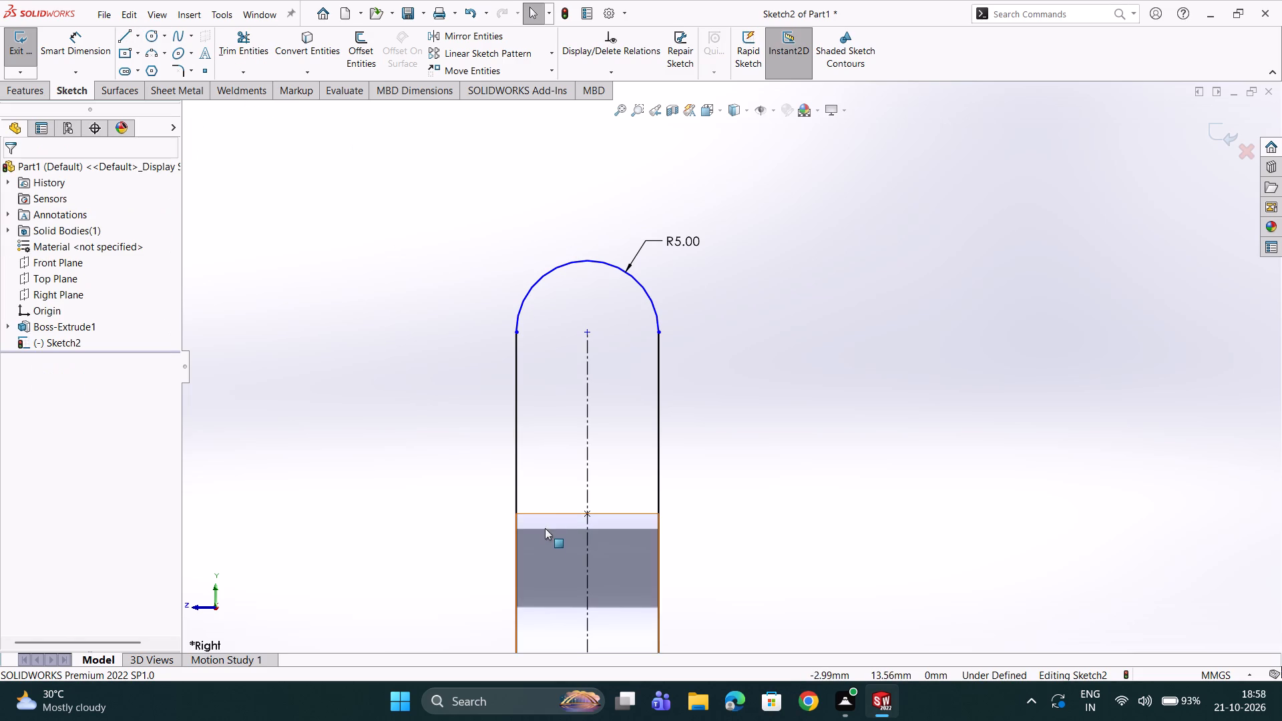
click(546, 513)
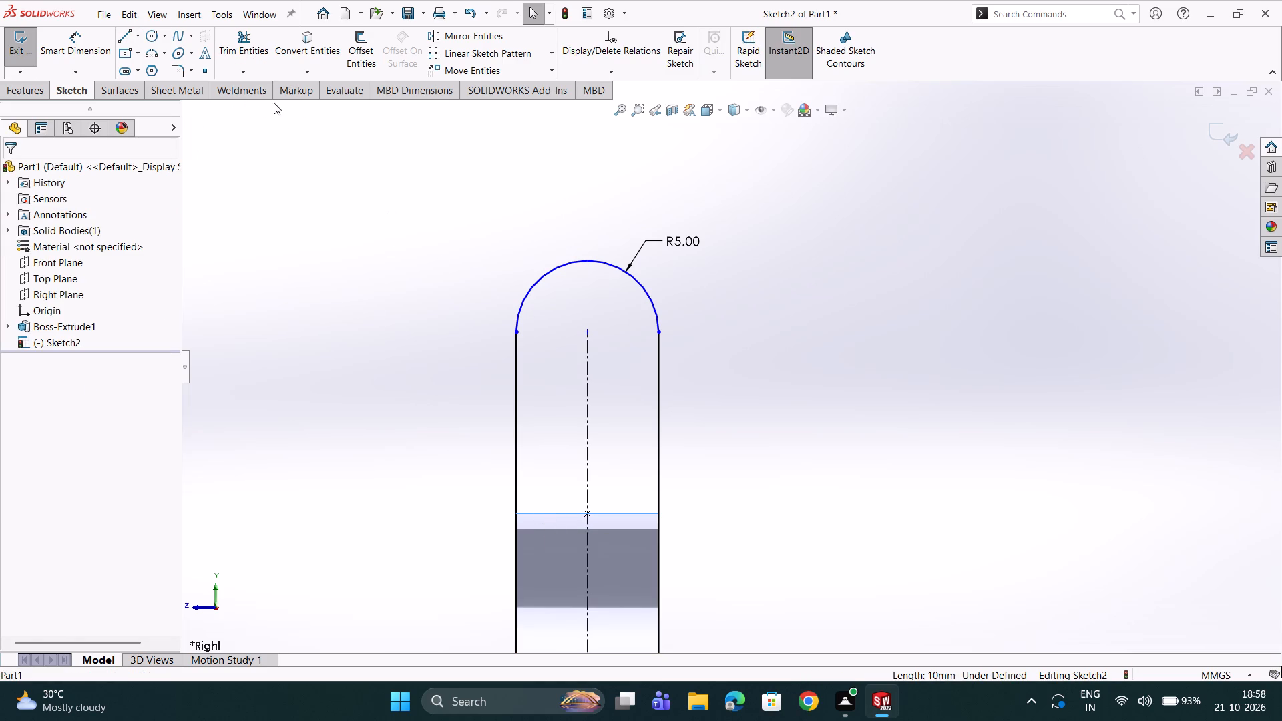
click(292, 54)
Dimension the vertical distance from the origin to the top of the slot's upper arc as 30 mm.
scroll(506, 348, up, 3)
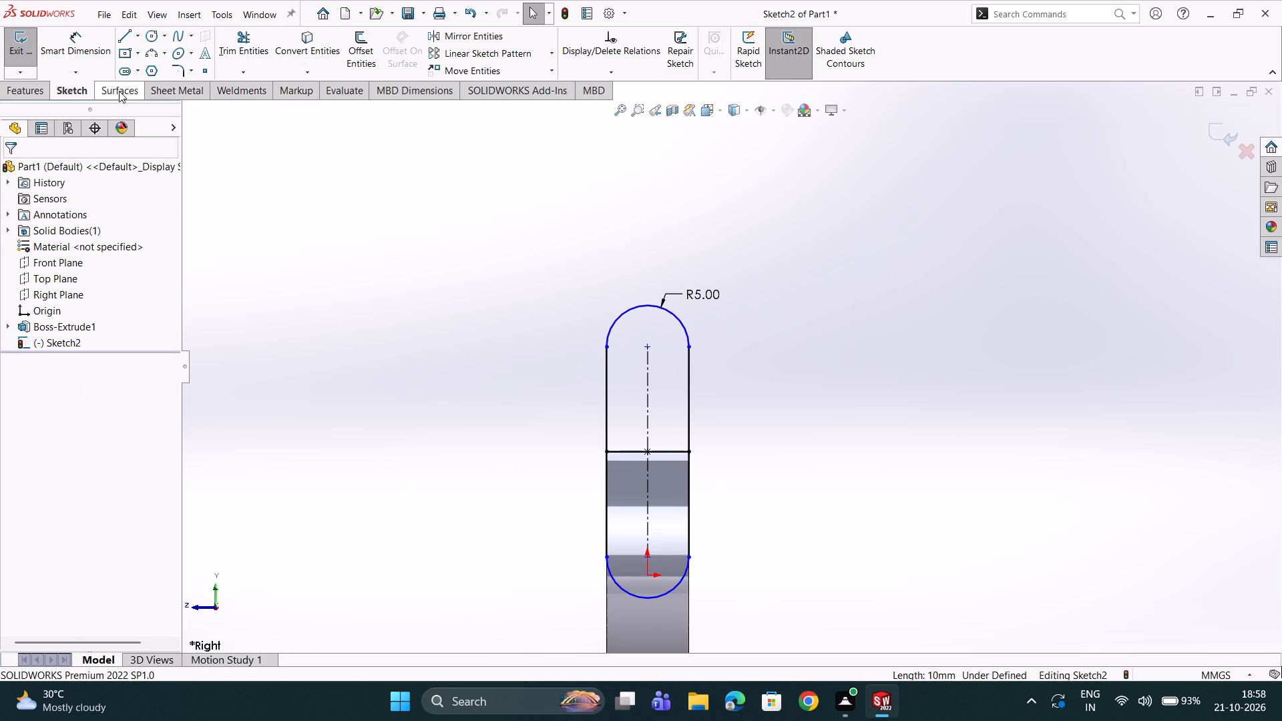
click(73, 43)
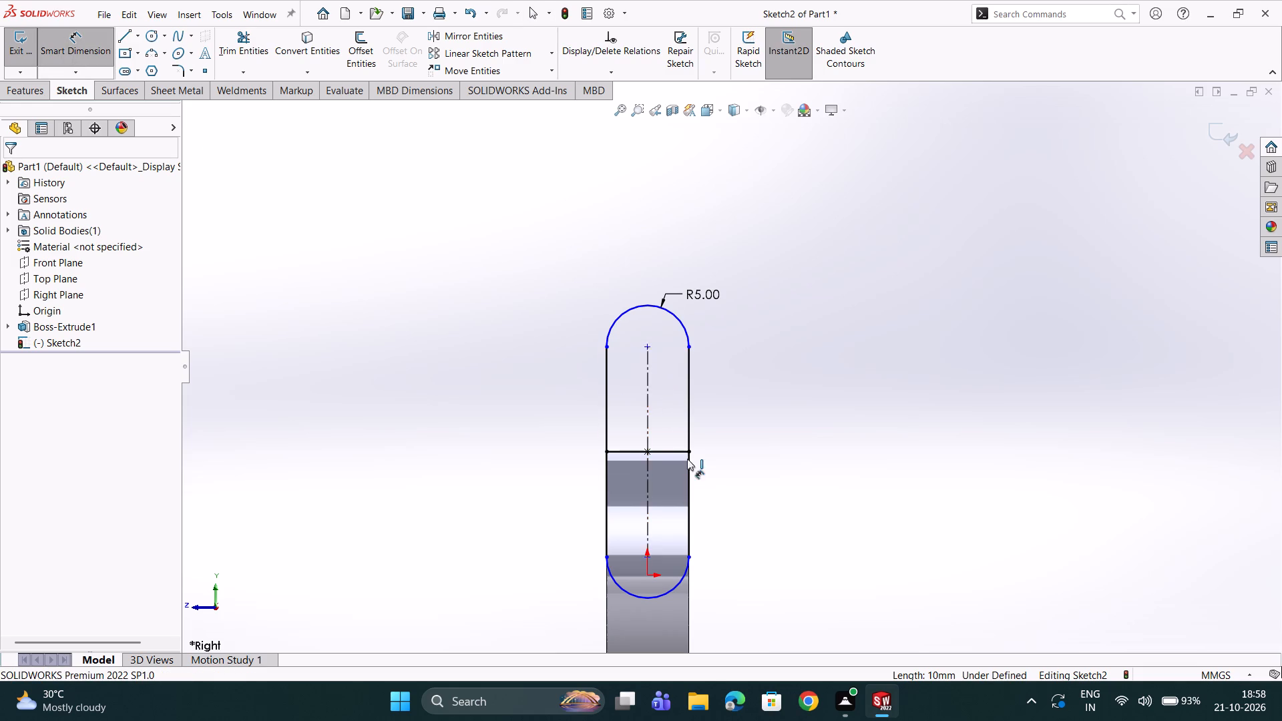
scroll(656, 511, up, 2)
scroll(654, 523, down, 2)
click(690, 489)
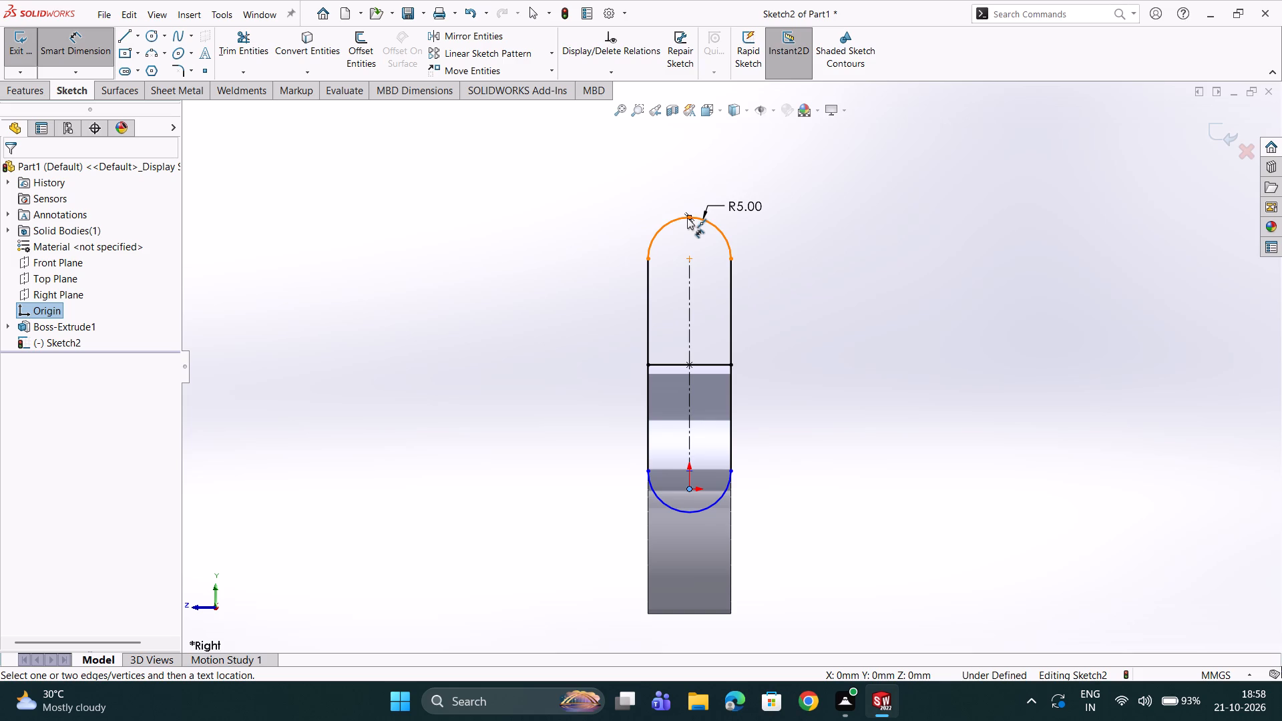
click(688, 217)
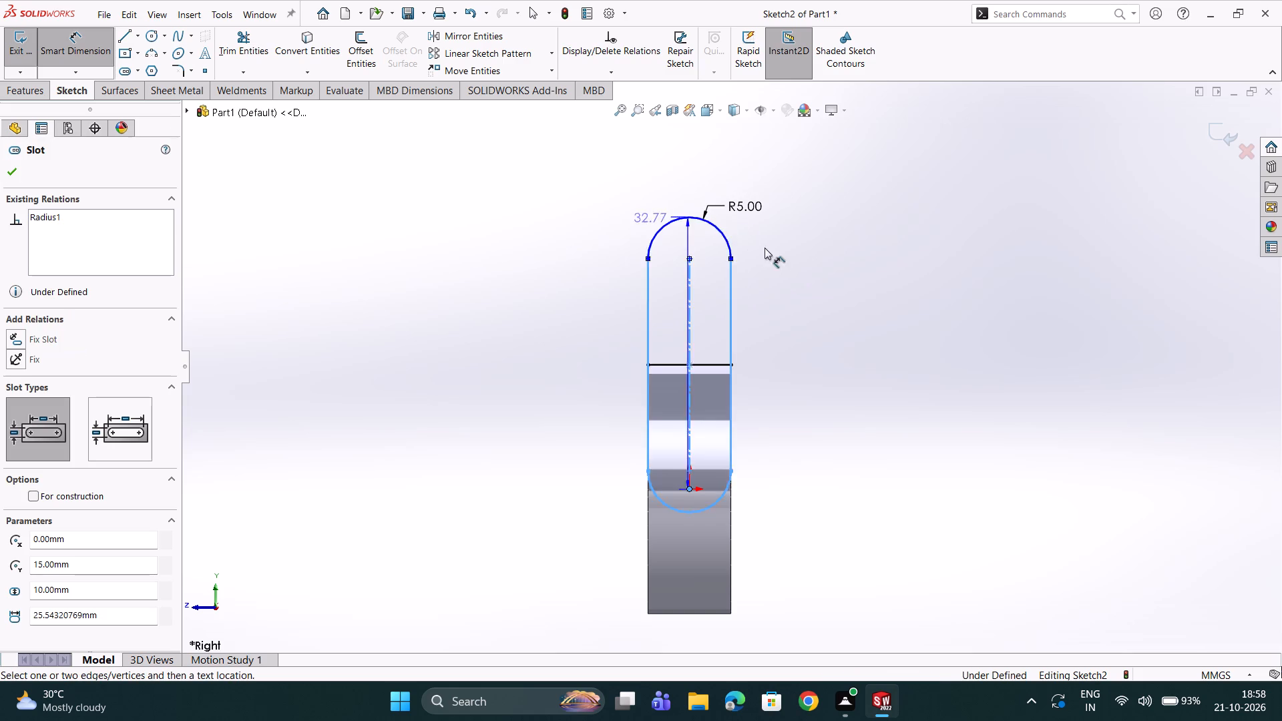
click(849, 344)
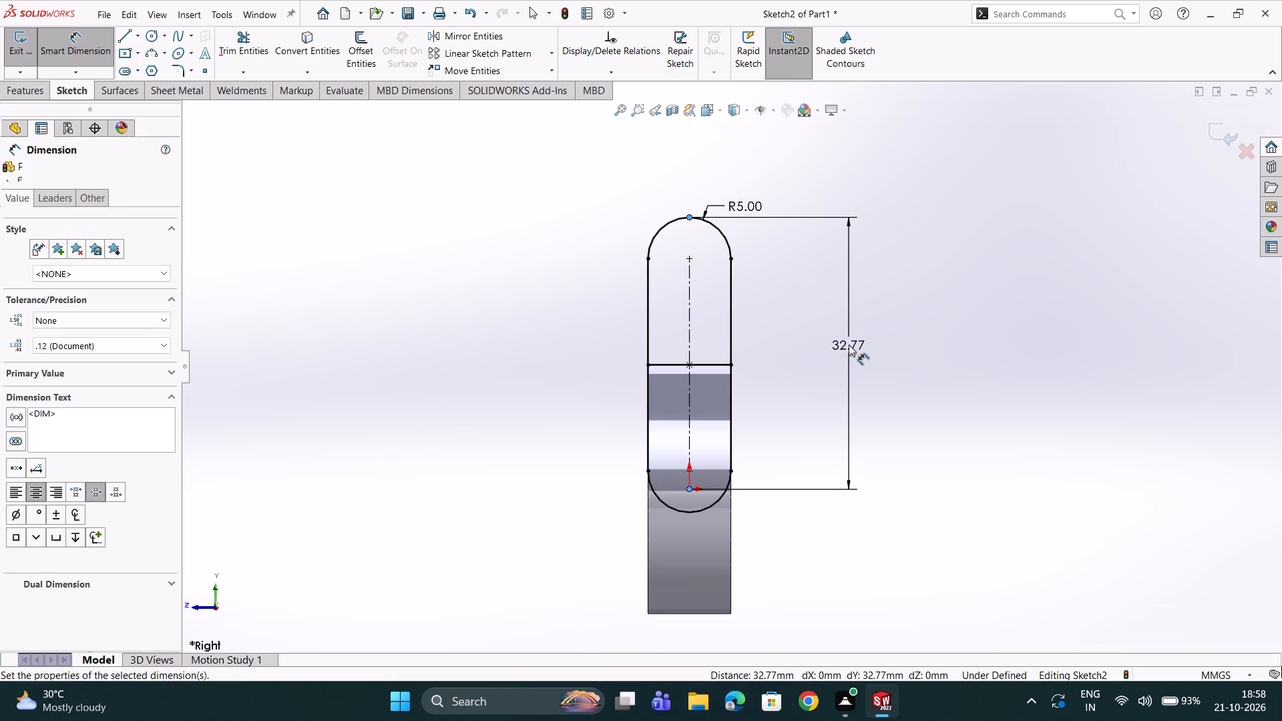
text(30)
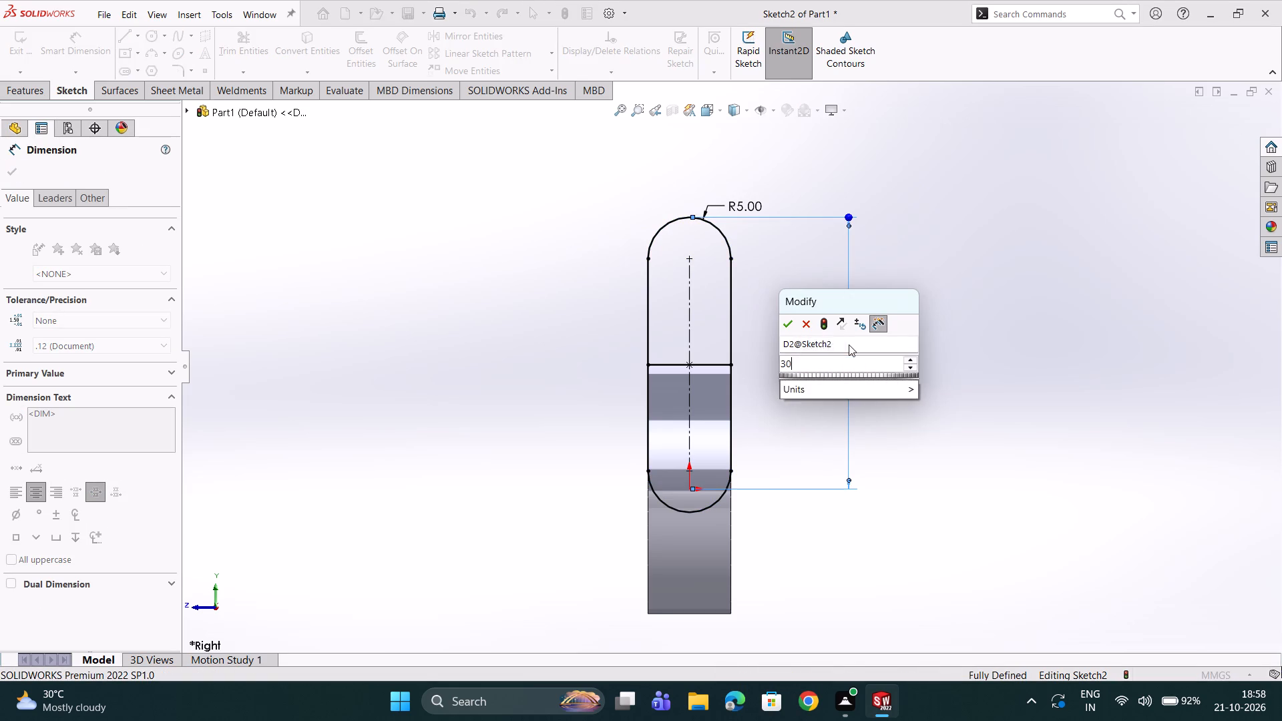
key(Return)
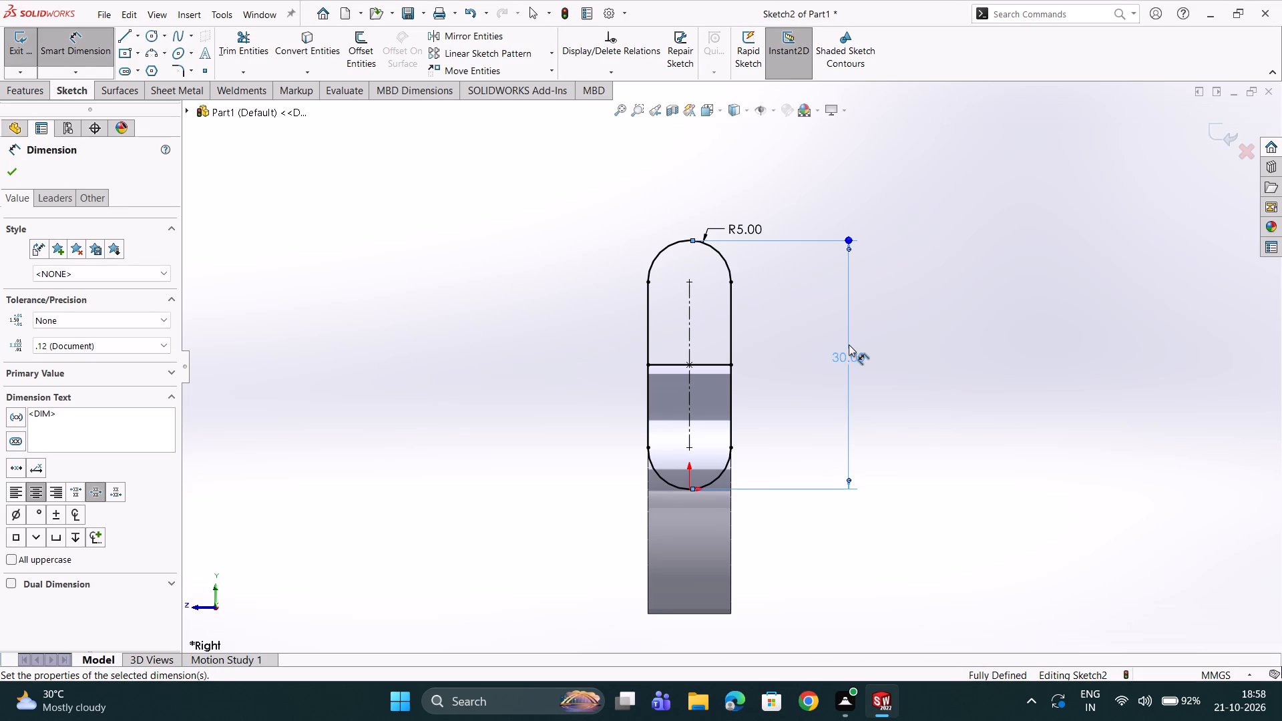
scroll(785, 388, down, 3)
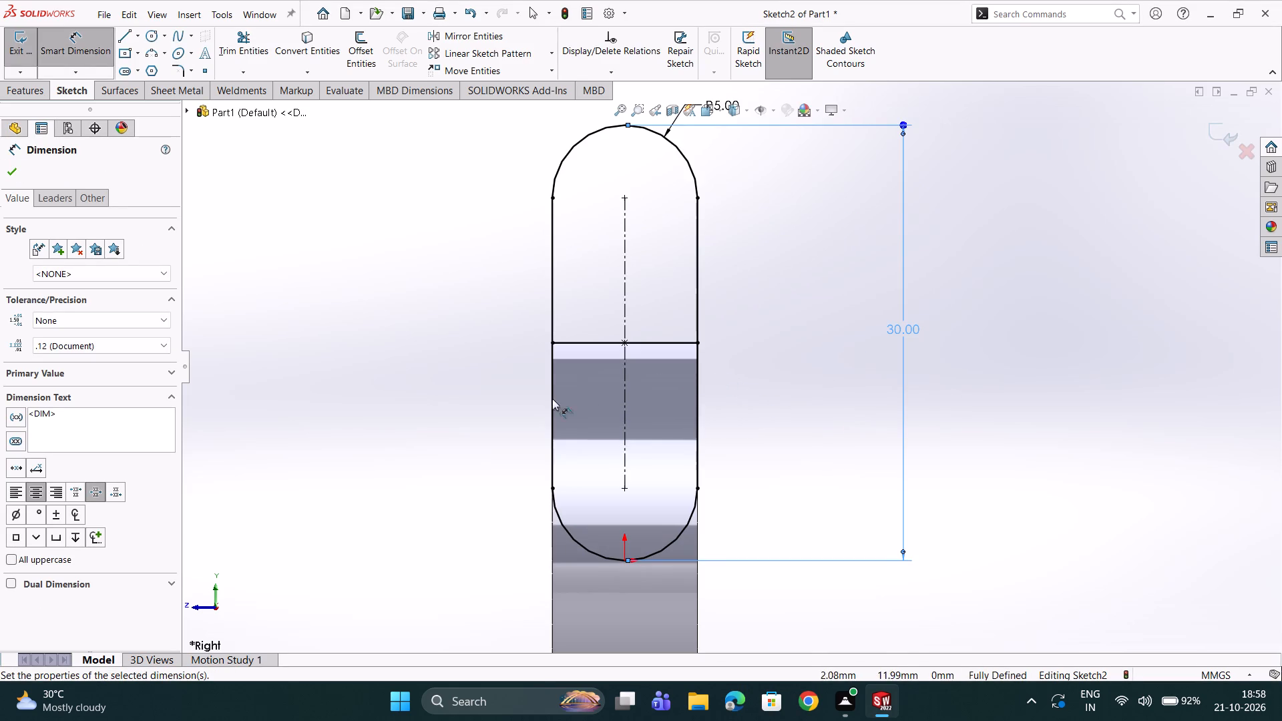
Trim away the slot's two side segments and lower arc below the converted horizontal line, leaving a closed round-topped profile.
click(229, 46)
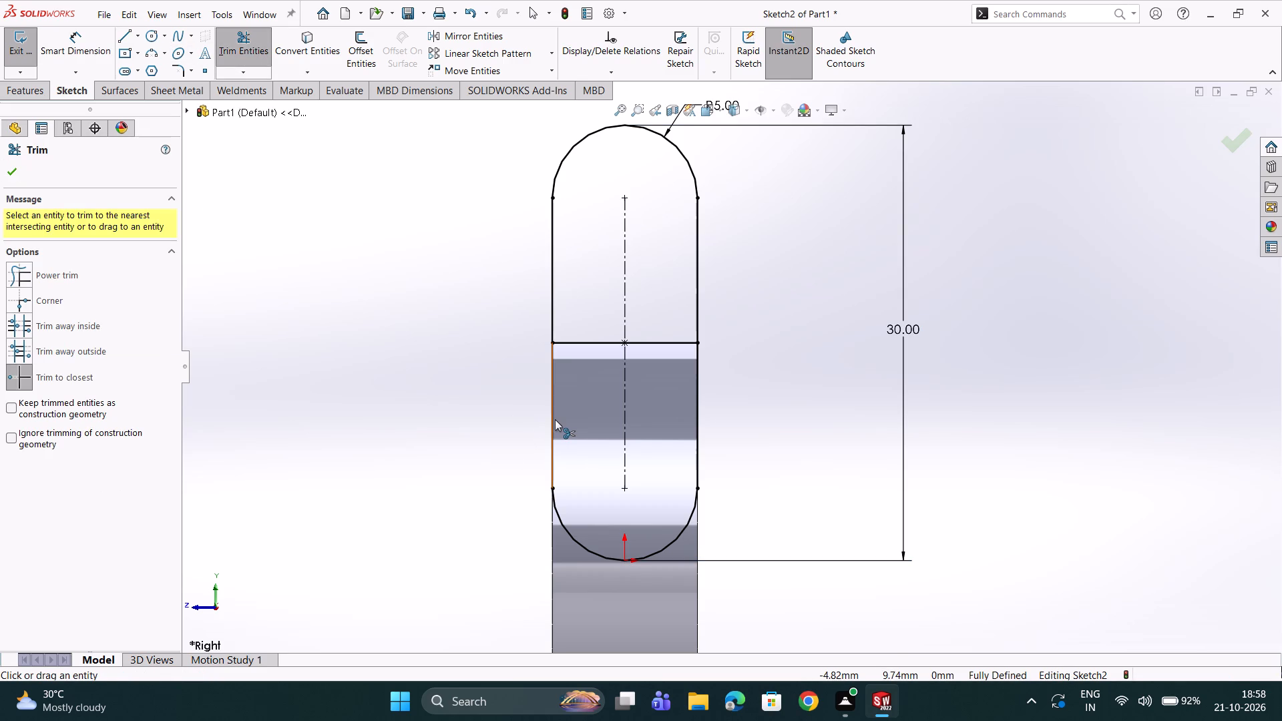
click(554, 419)
click(658, 352)
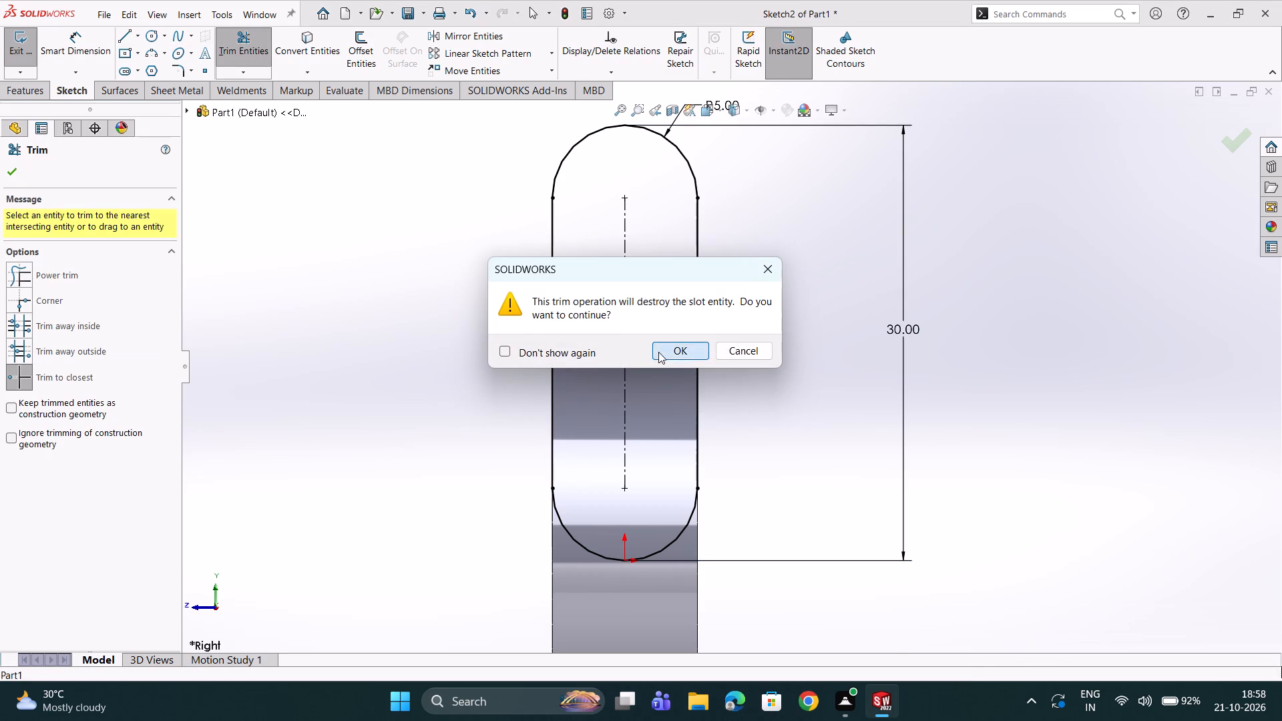
click(576, 537)
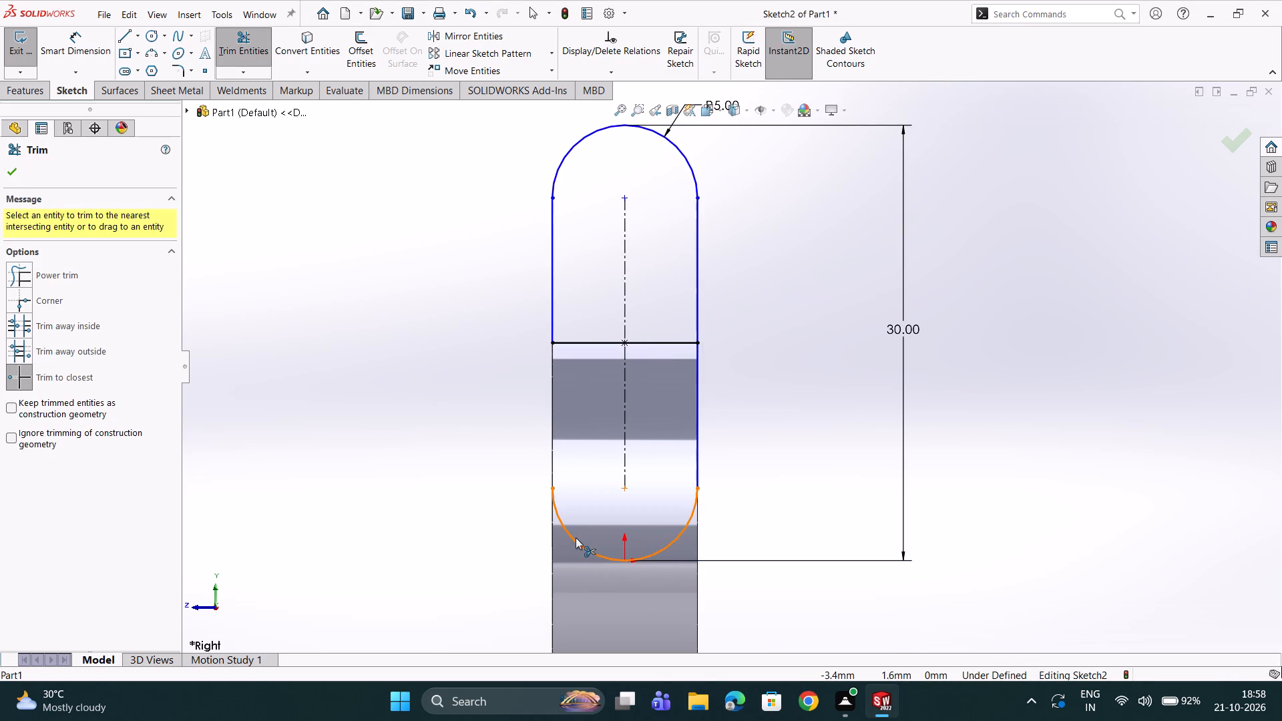
click(696, 444)
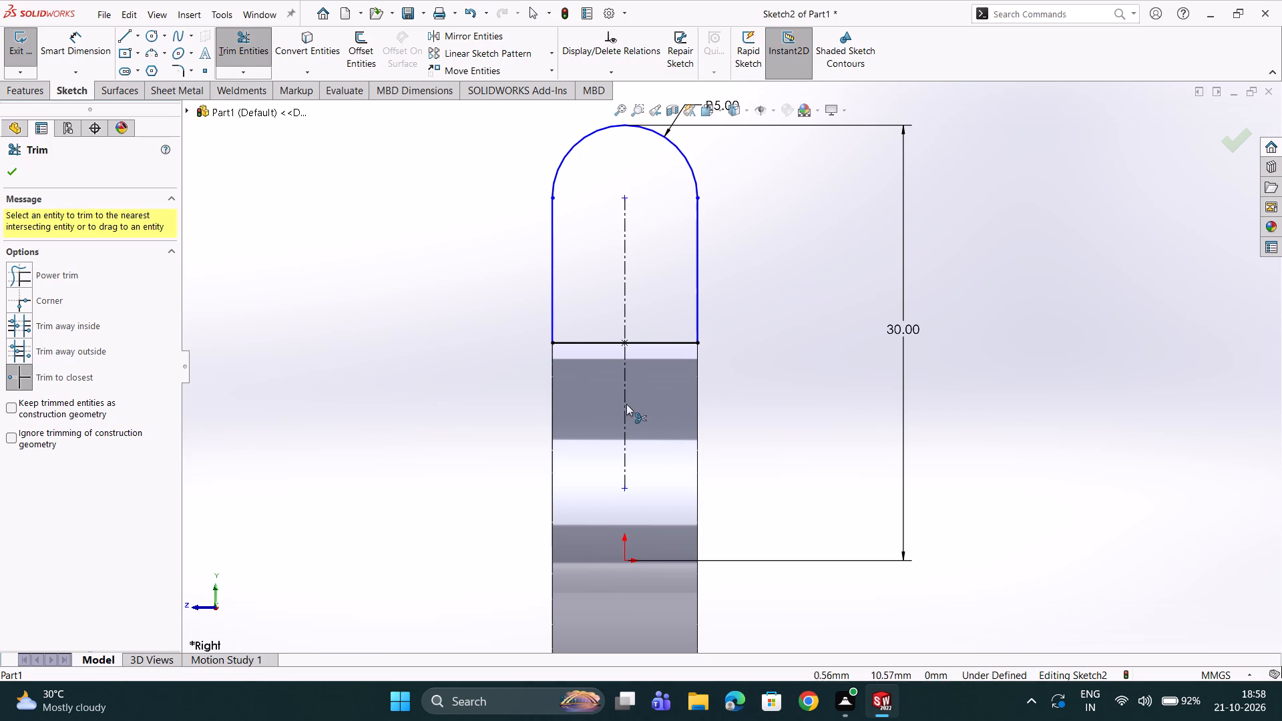
scroll(525, 374, down, 1)
click(9, 174)
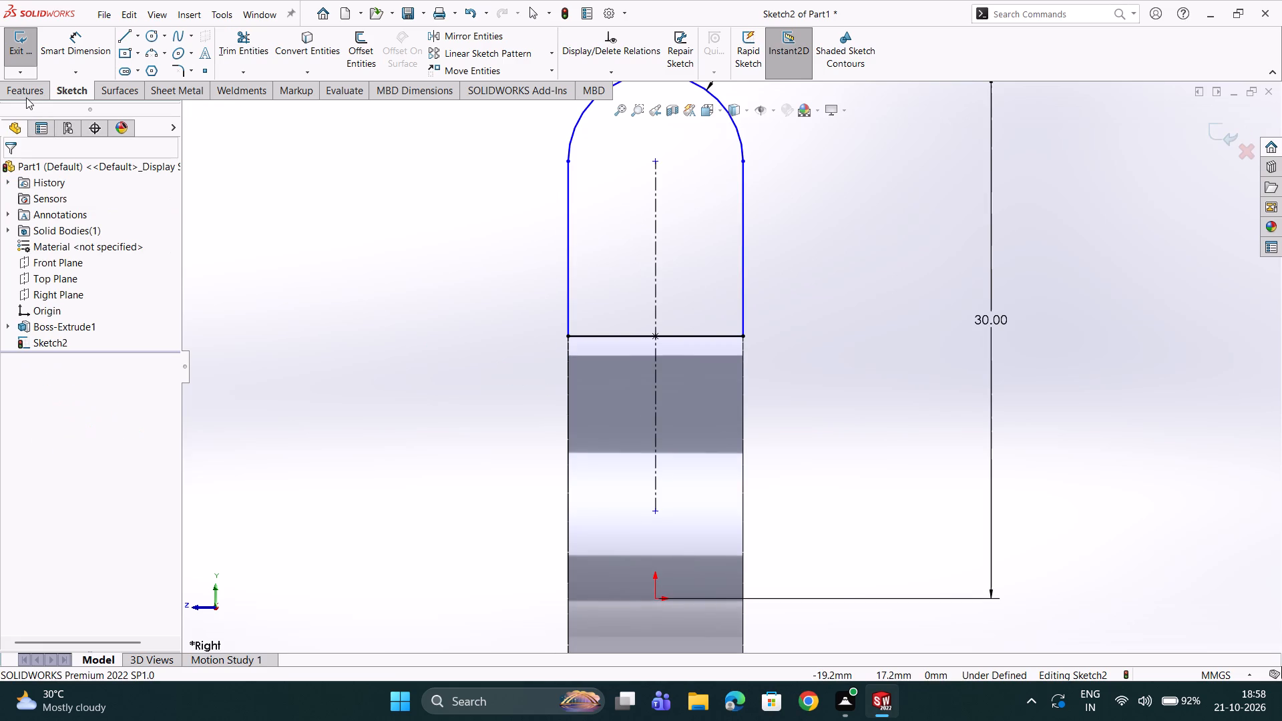
Set up a blind Extruded Boss of the trimmed round-topped profile, starting at a 2.5 mm offset from the sketch plane.
click(26, 93)
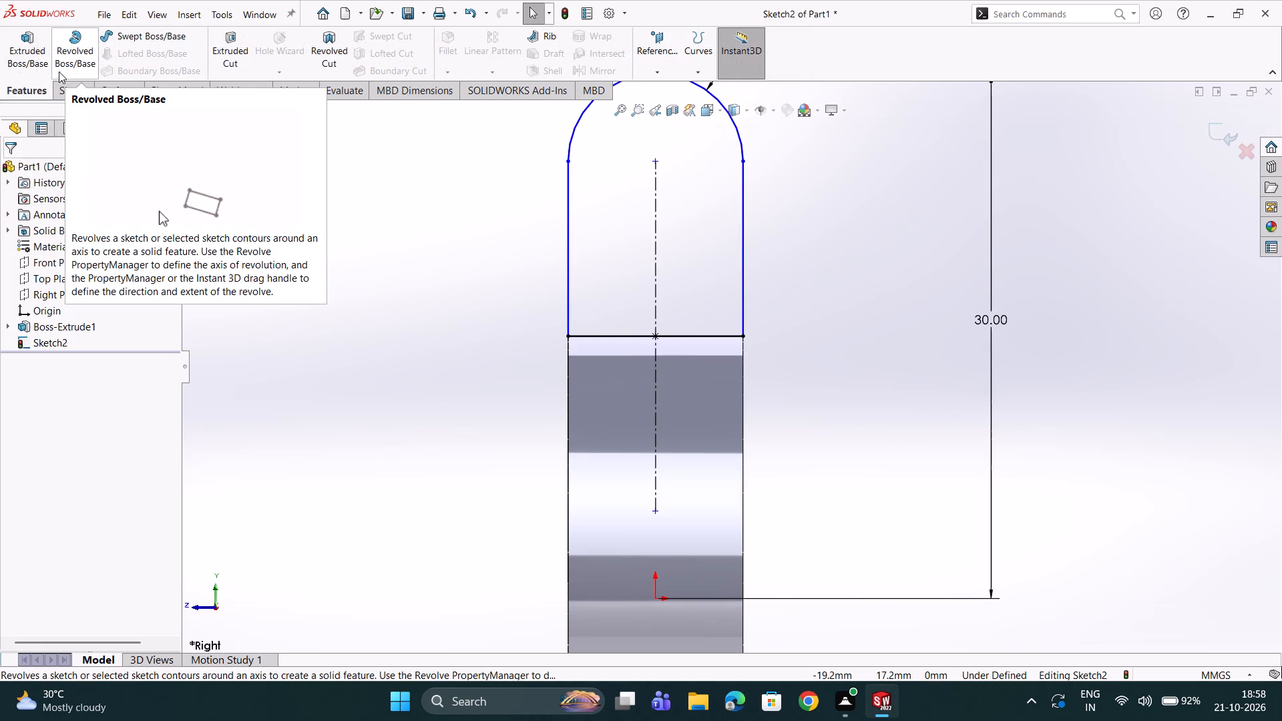
click(17, 50)
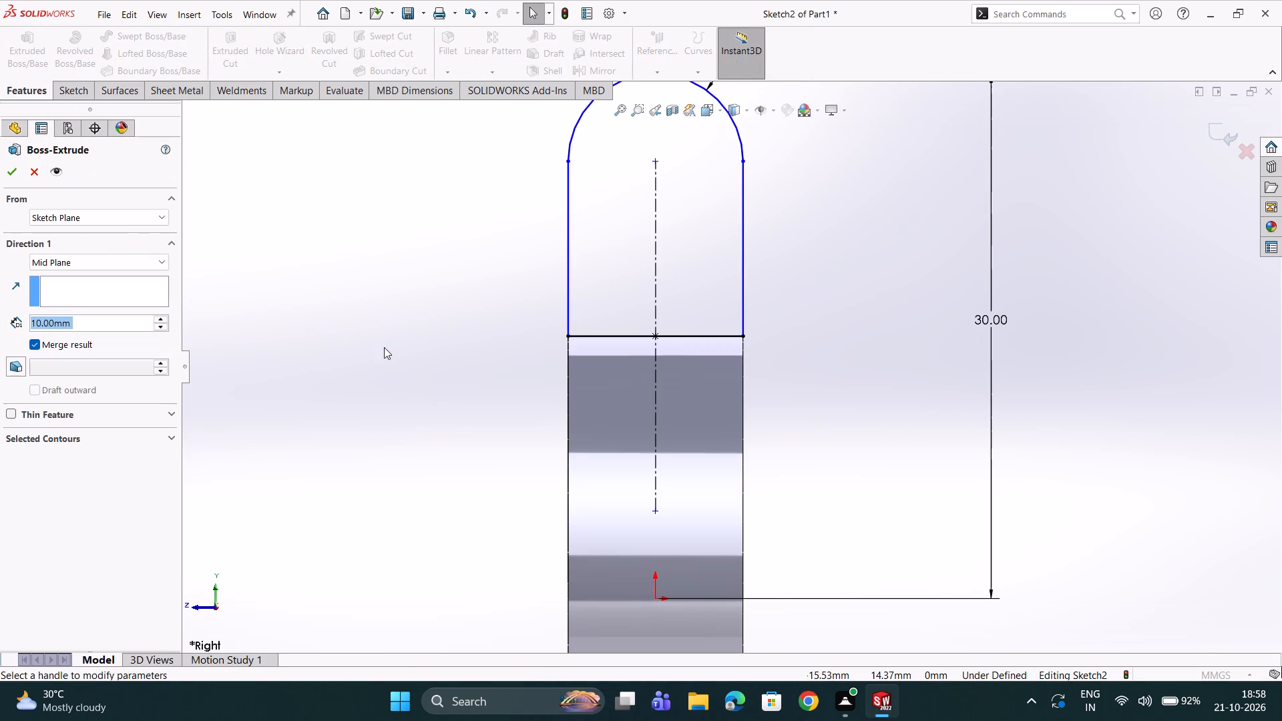
scroll(433, 370, up, 3)
middle_drag(457, 383, 533, 437)
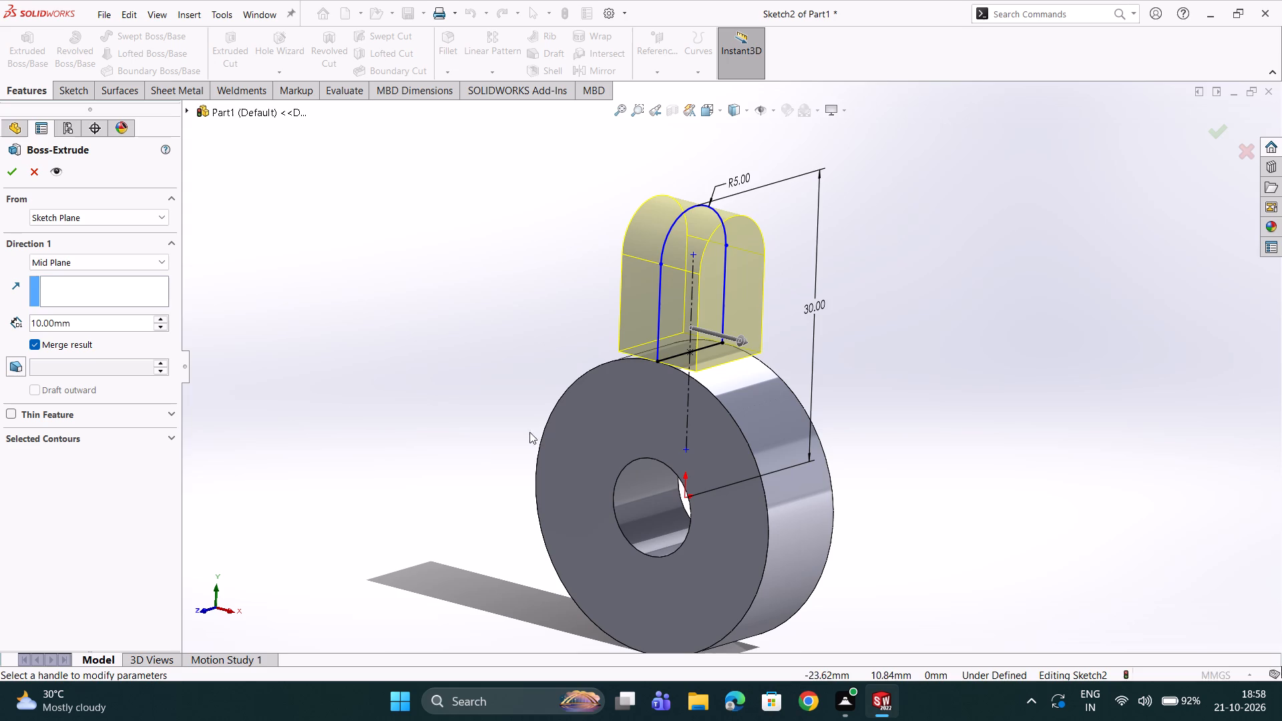
click(83, 268)
click(67, 281)
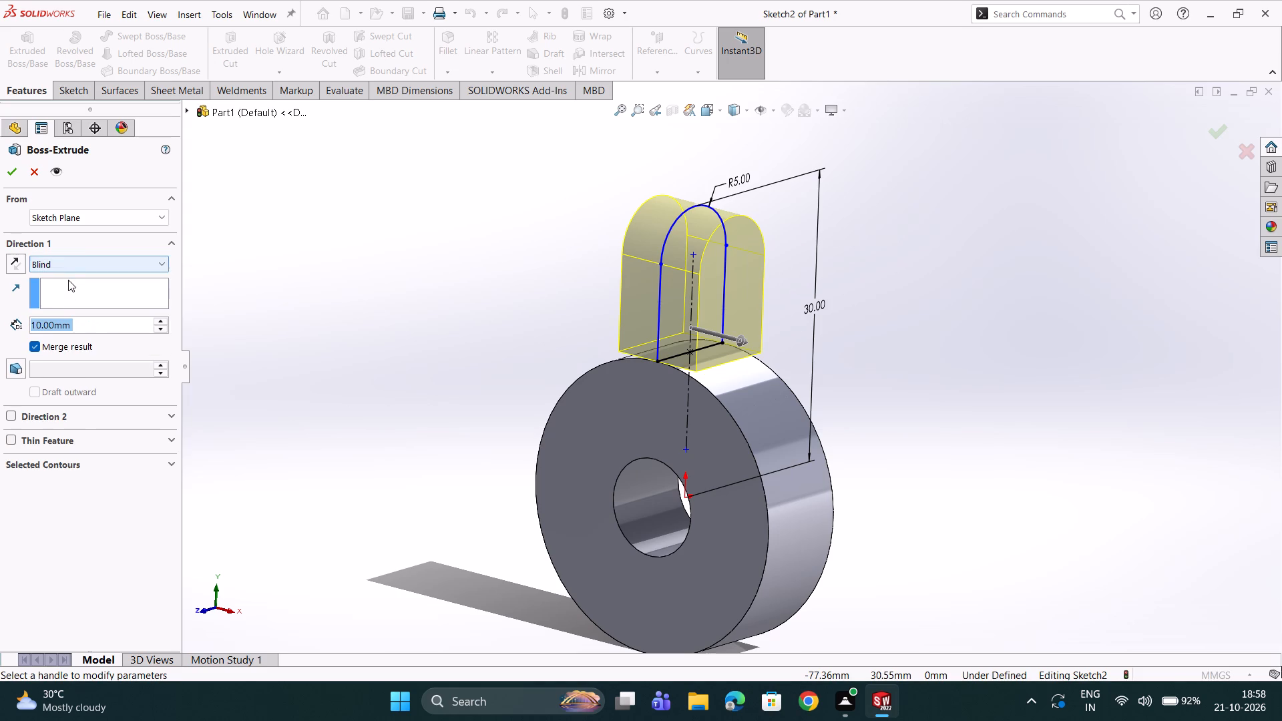
click(87, 212)
click(66, 263)
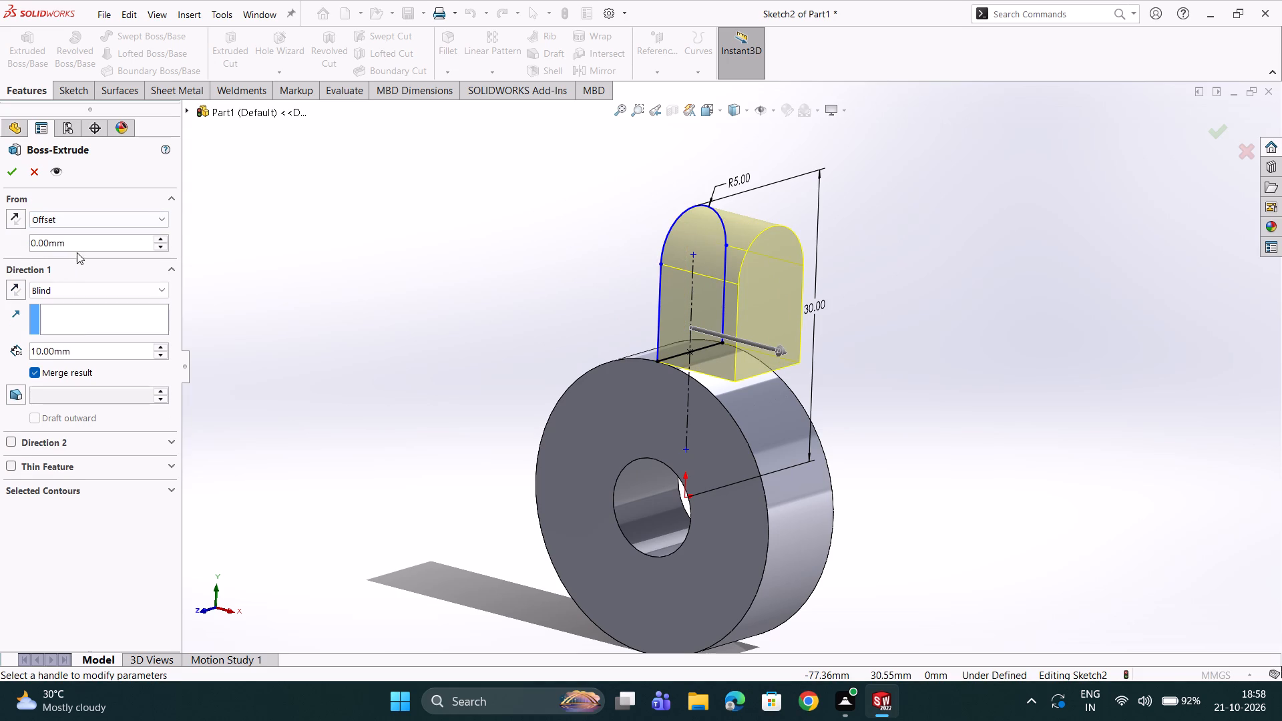
click(78, 250)
click(78, 250)
text(2.5)
key(Return)
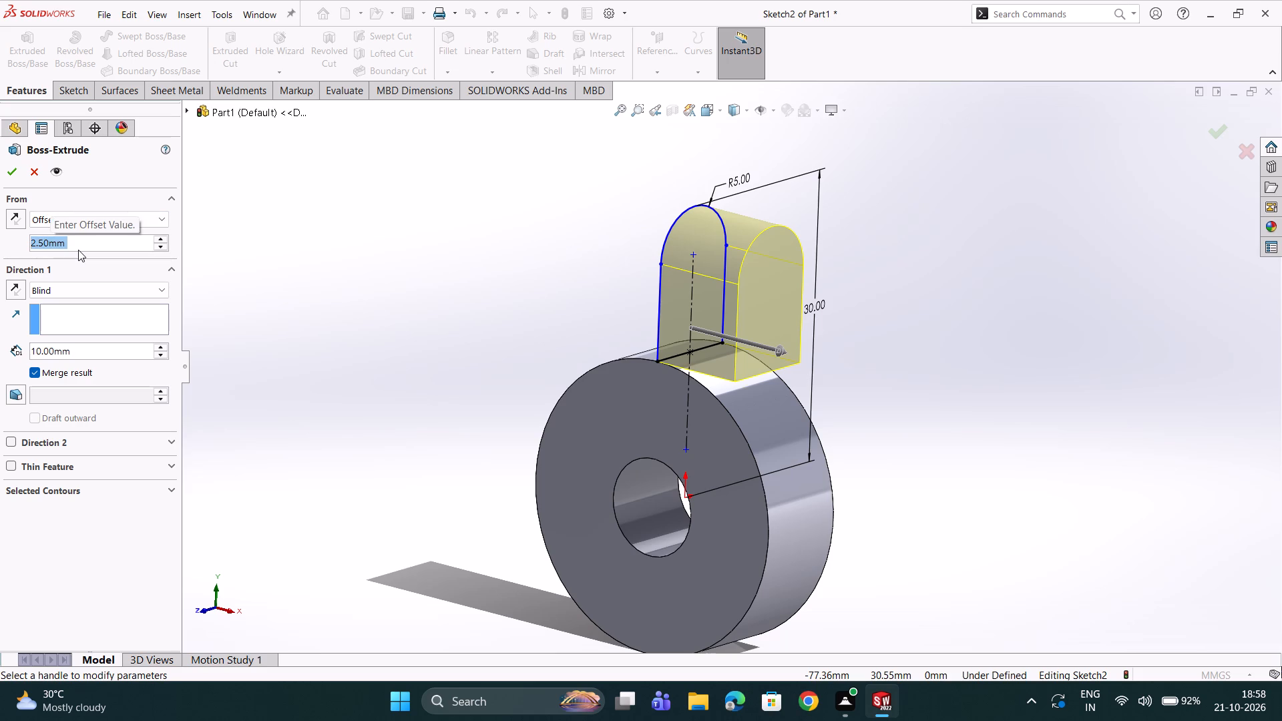
Set the lug extrusion's depth to 5 mm, inspect its preview against the ring, and complete the feature.
scroll(318, 286, up, 3)
scroll(427, 335, down, 4)
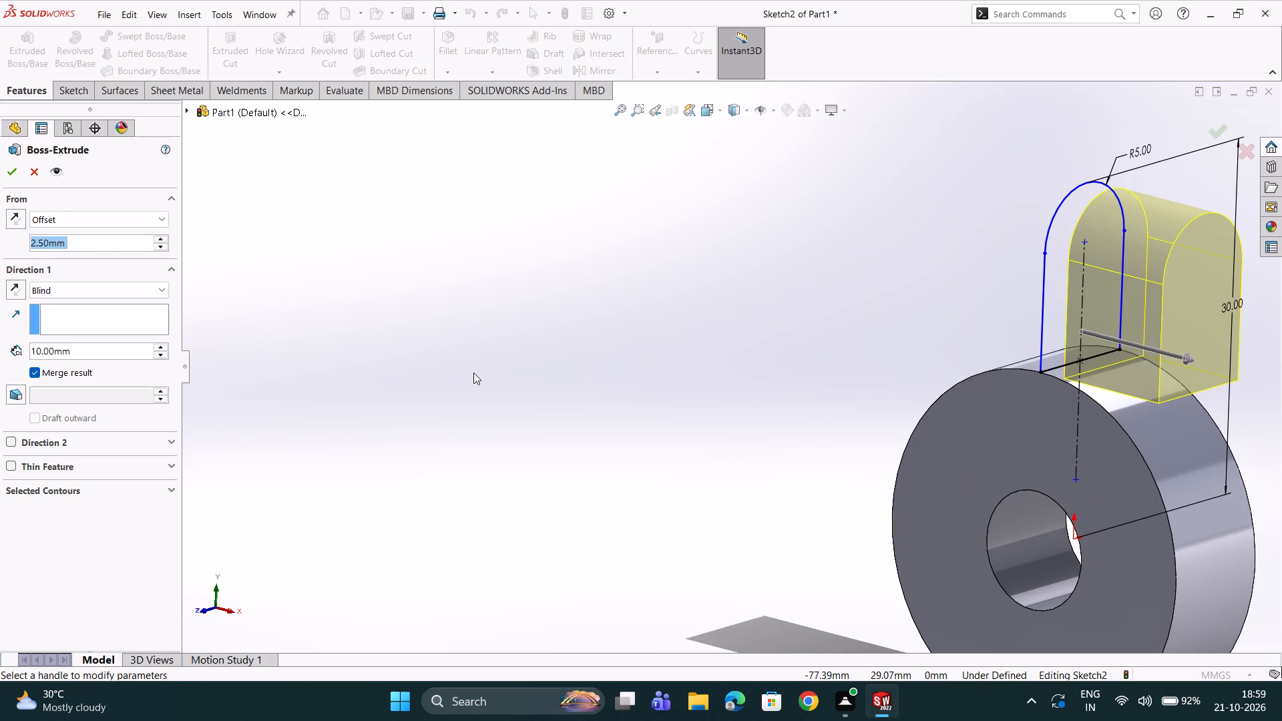
triple_click(85, 355)
double_click(84, 352)
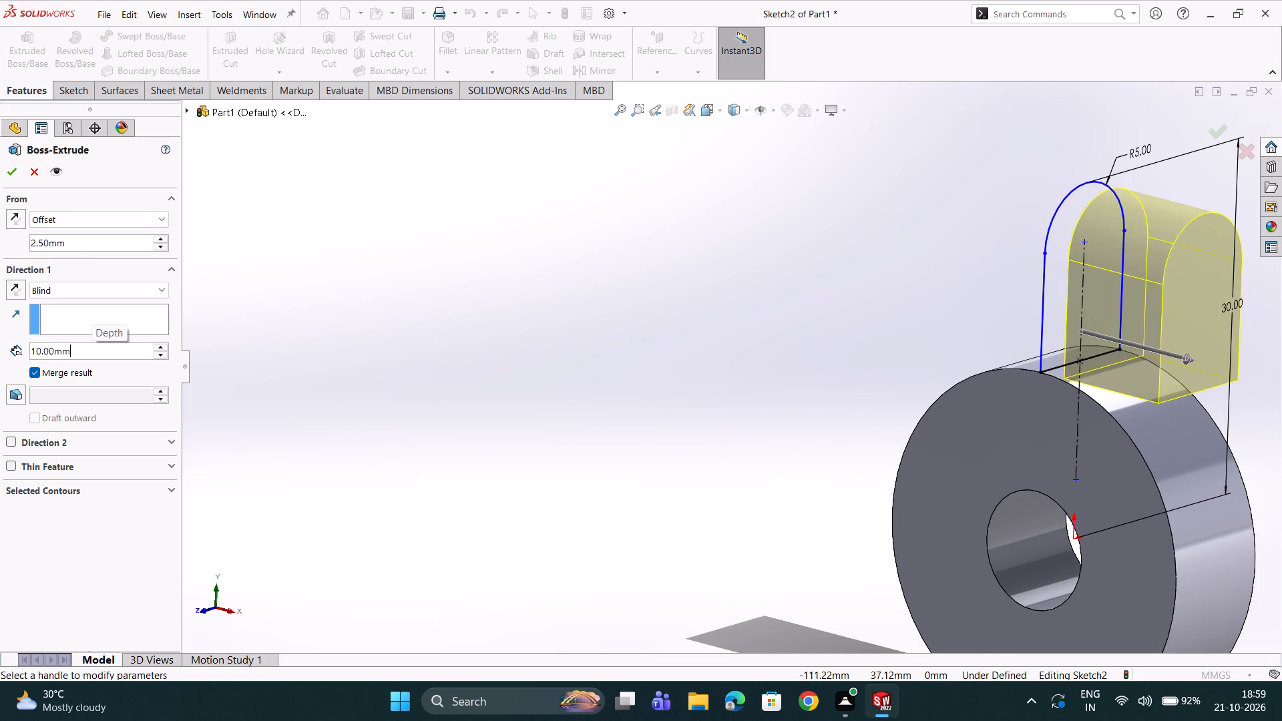
key(5)
key(Return)
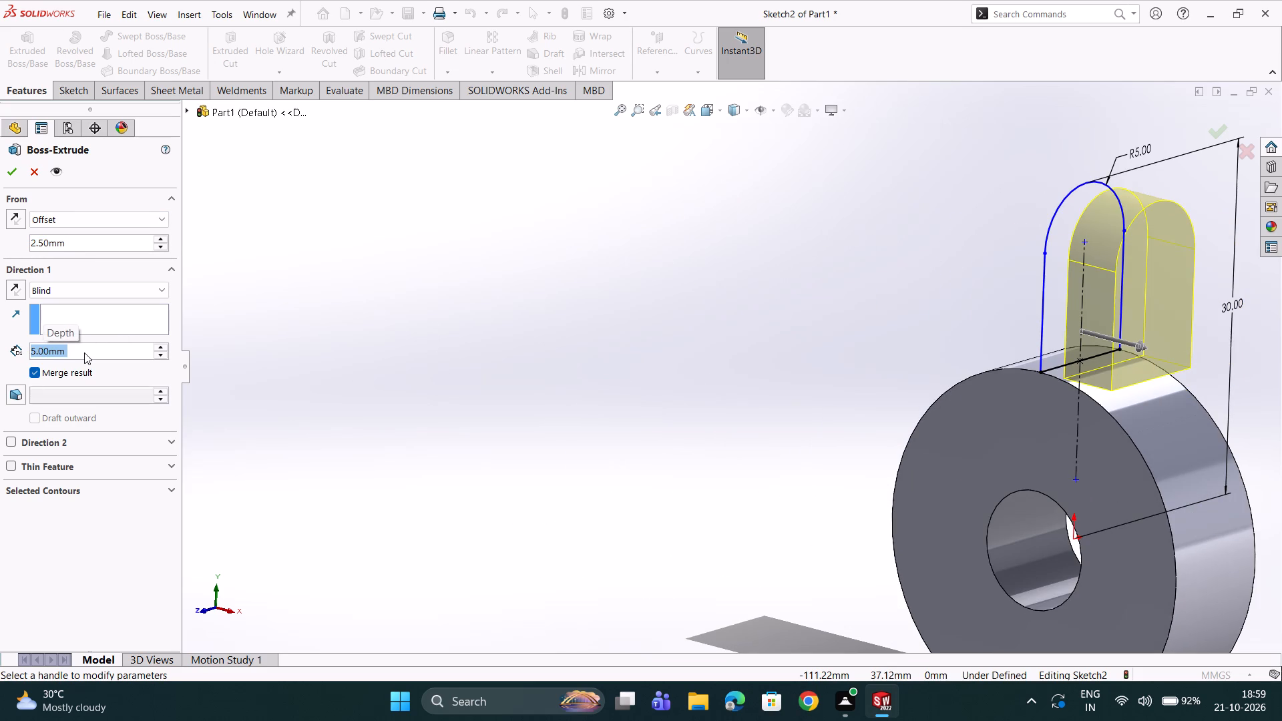
scroll(307, 260, down, 1)
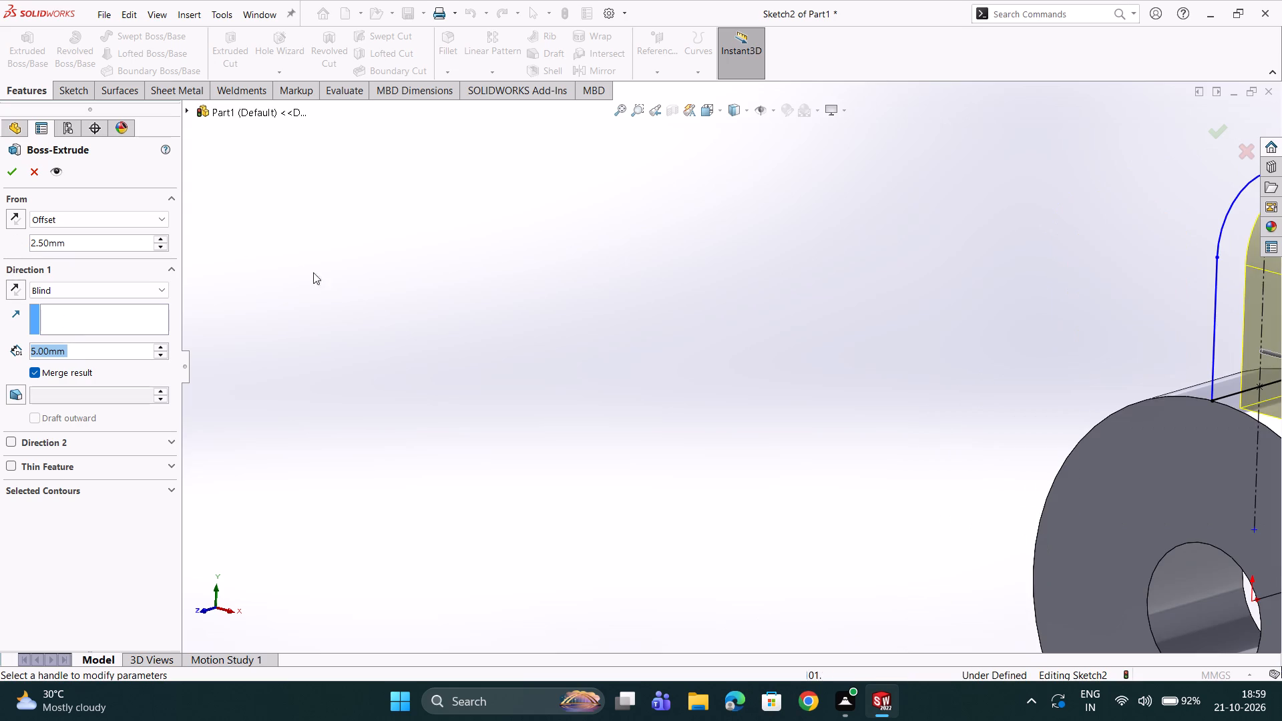
middle_drag(343, 284, 383, 311)
scroll(384, 312, up, 2)
scroll(558, 341, up, 2)
scroll(685, 340, down, 2)
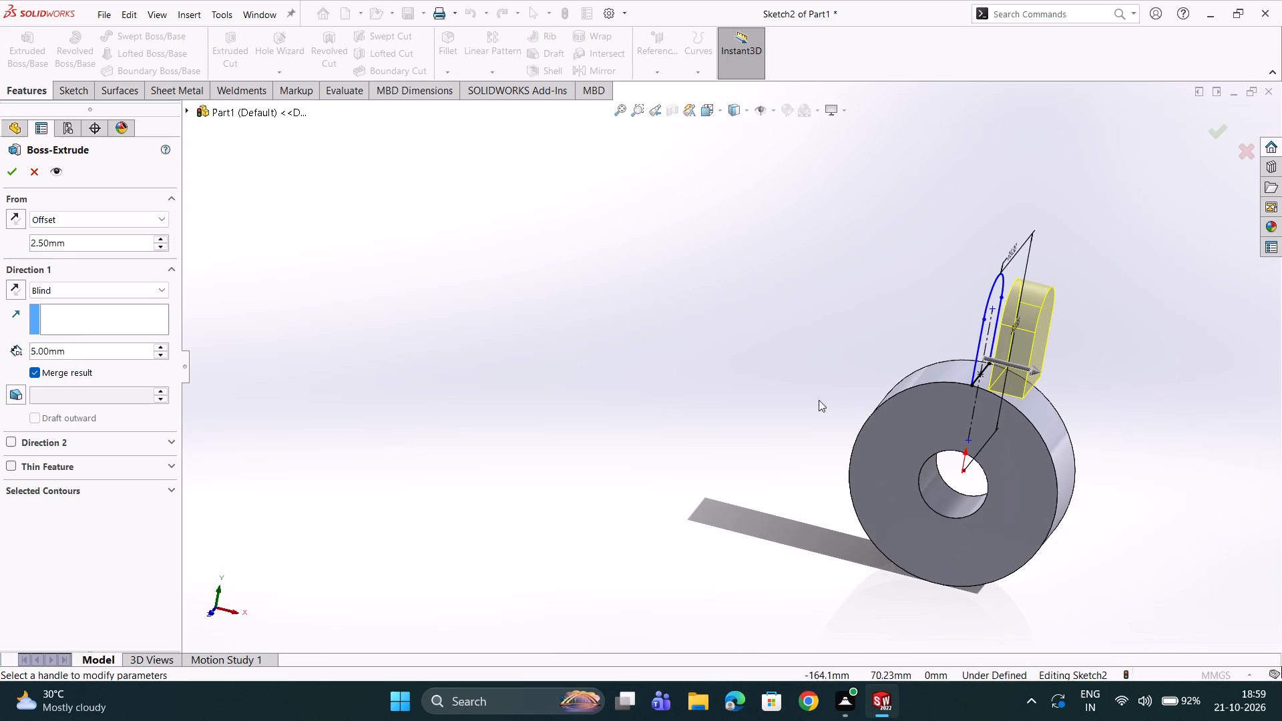
scroll(876, 389, down, 2)
scroll(960, 422, down, 4)
scroll(978, 410, up, 3)
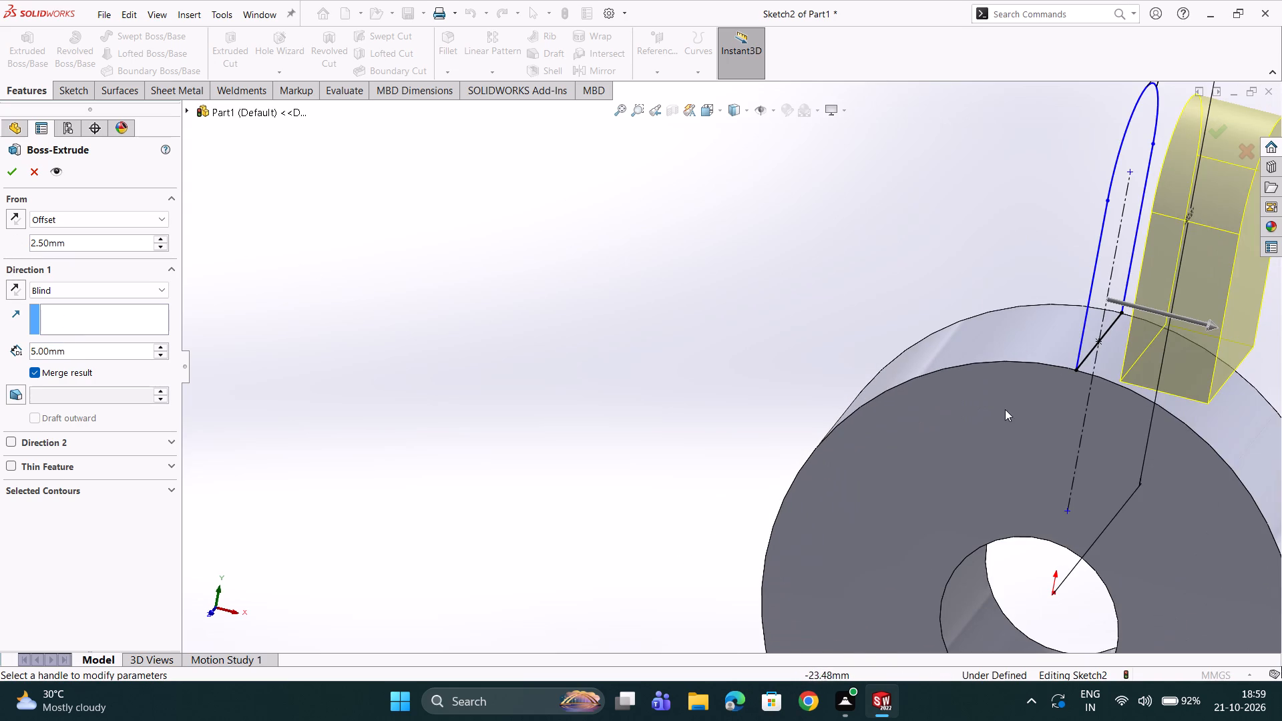
middle_drag(1020, 411, 1052, 345)
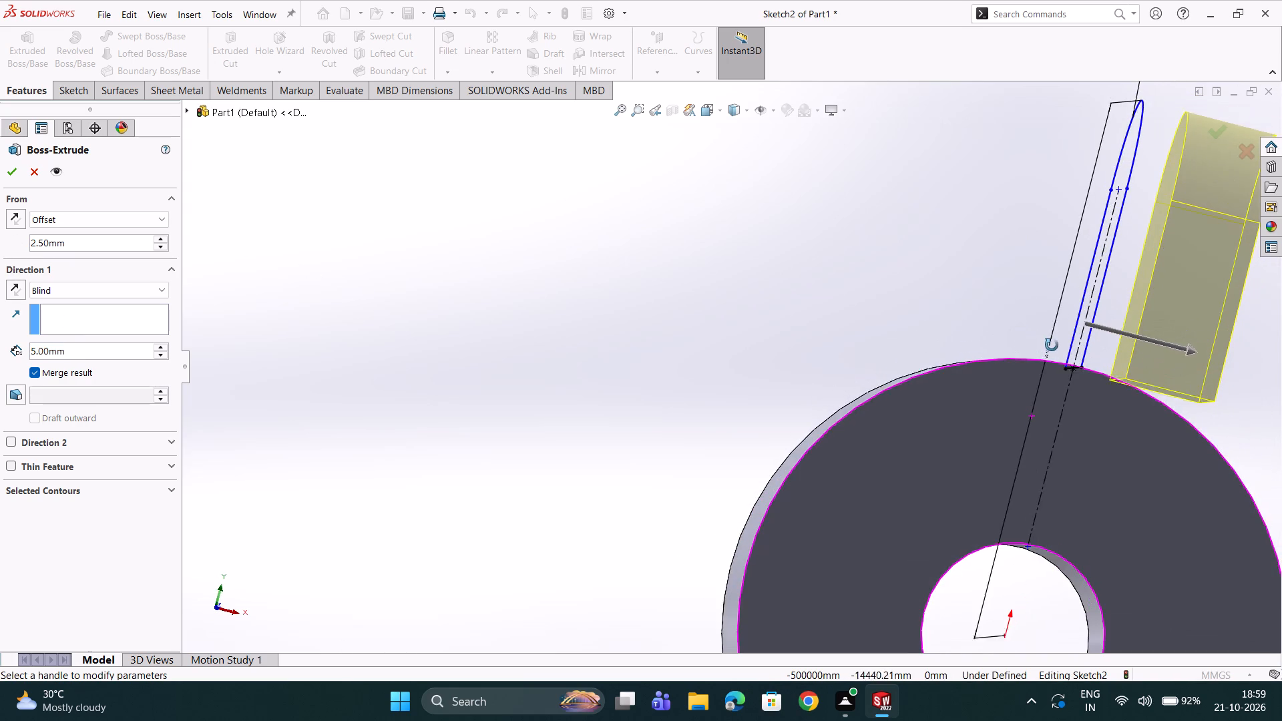
middle_drag(1052, 345, 1051, 362)
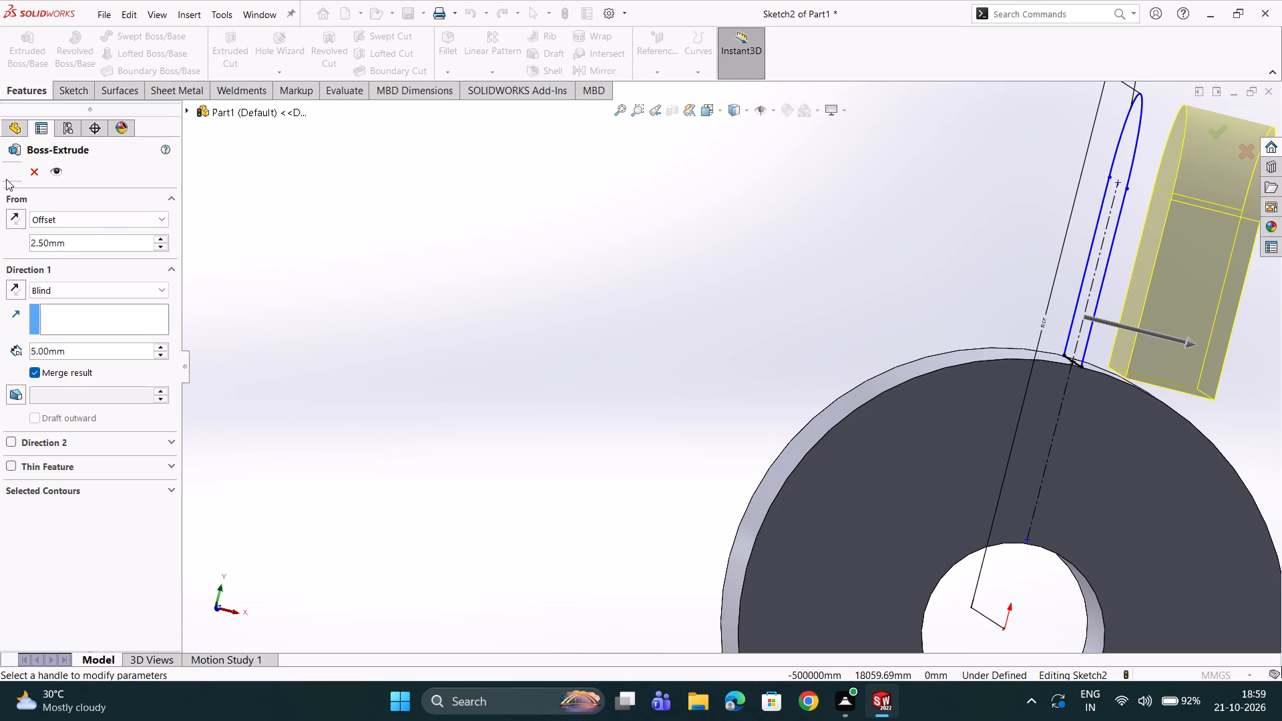
click(7, 174)
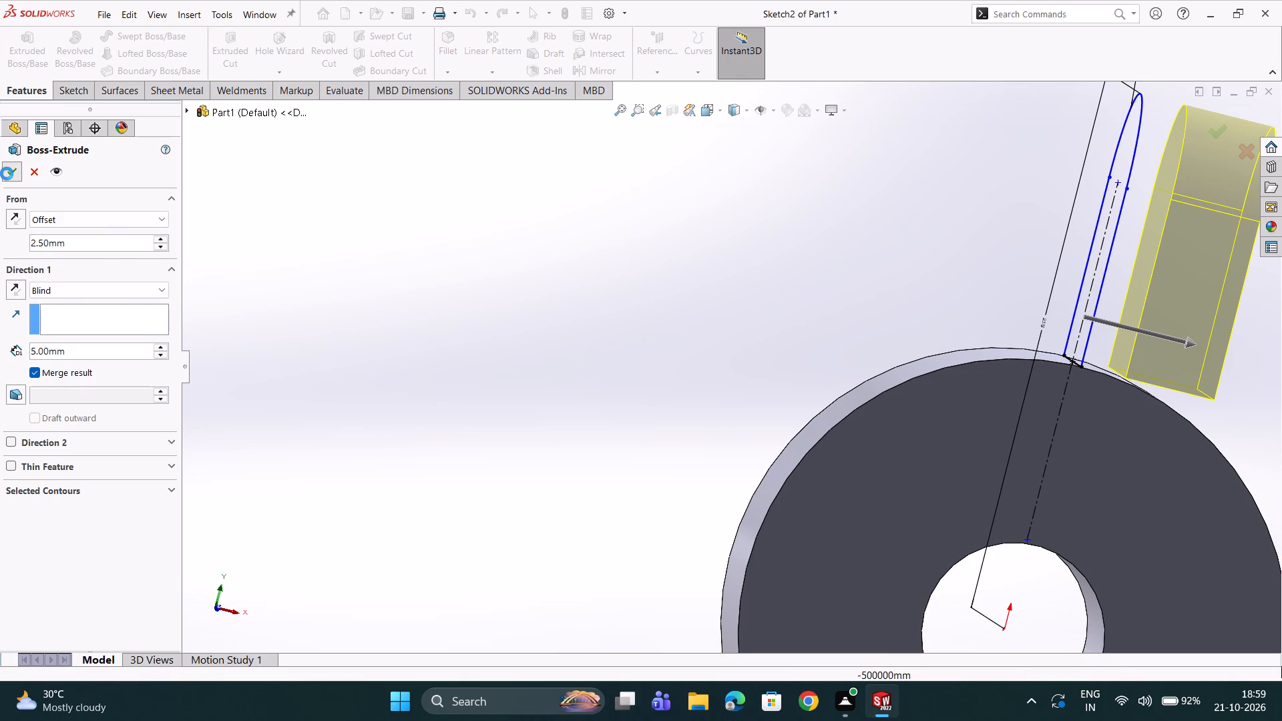
Reuse the first lug's sketch for a second blind boss extrusion, 5 mm deep in the reversed direction.
scroll(285, 346, up, 1)
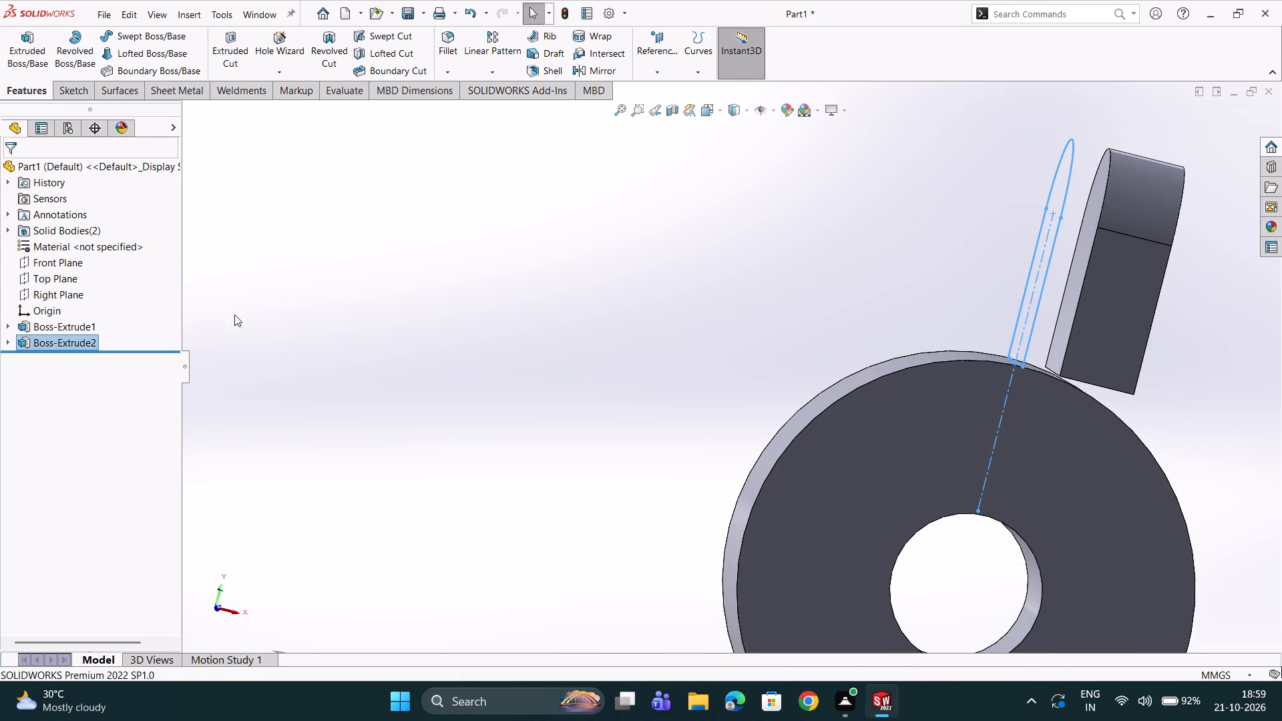
click(4, 338)
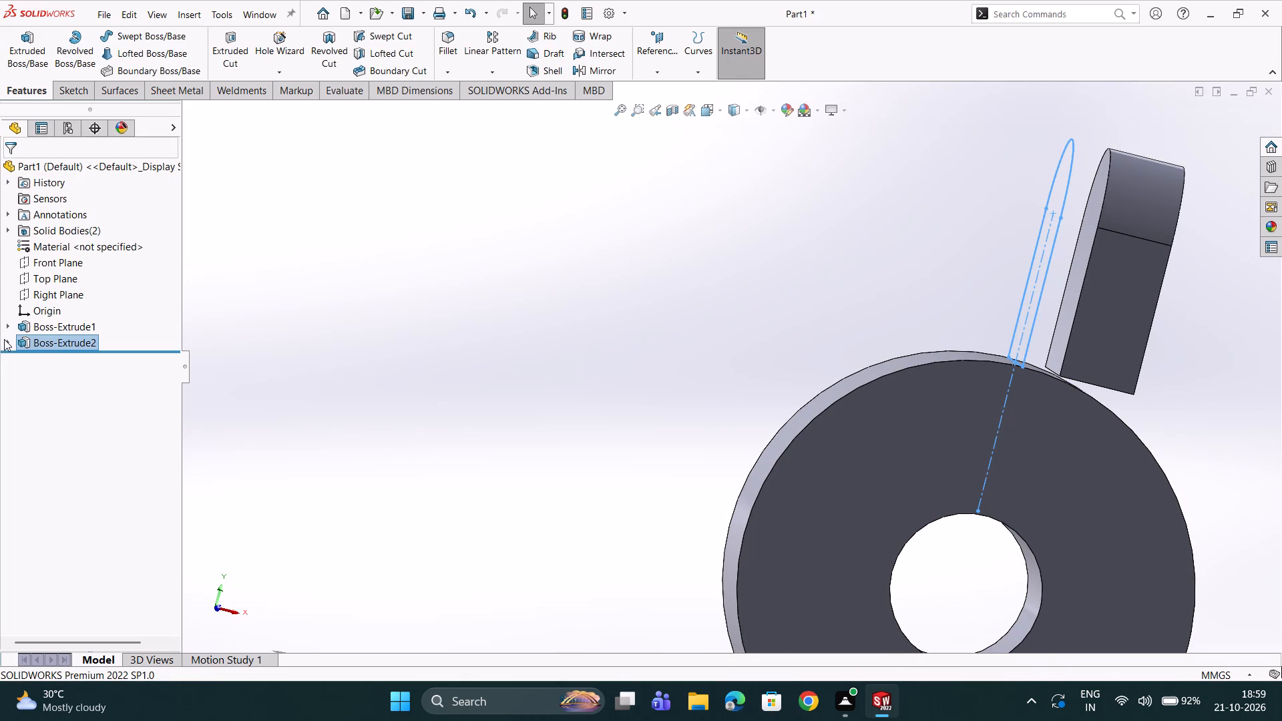
click(4, 340)
click(7, 343)
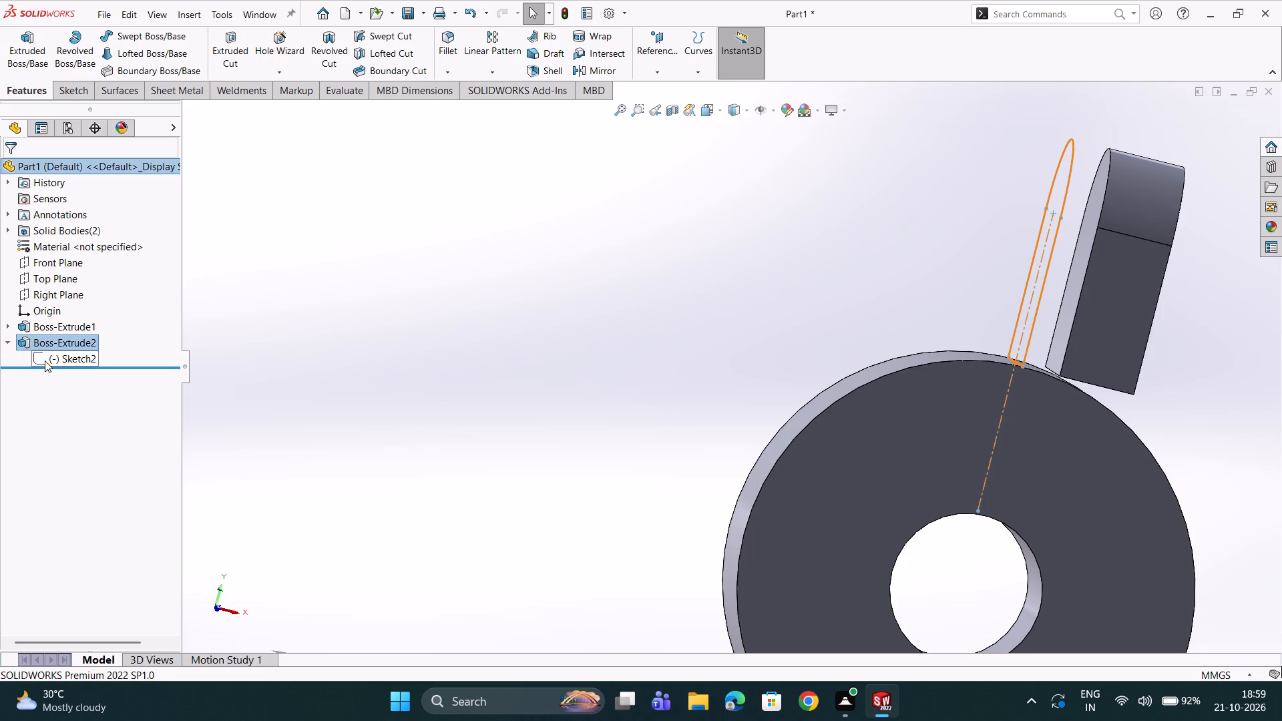
click(35, 359)
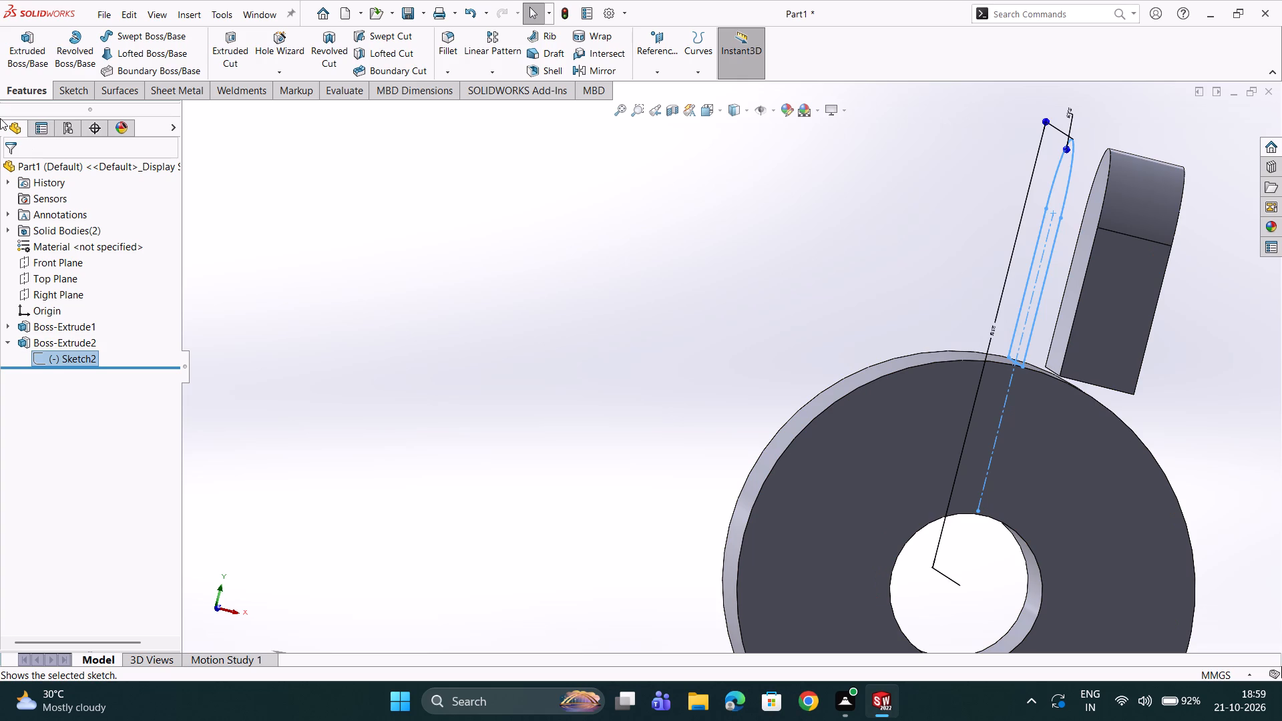
click(19, 41)
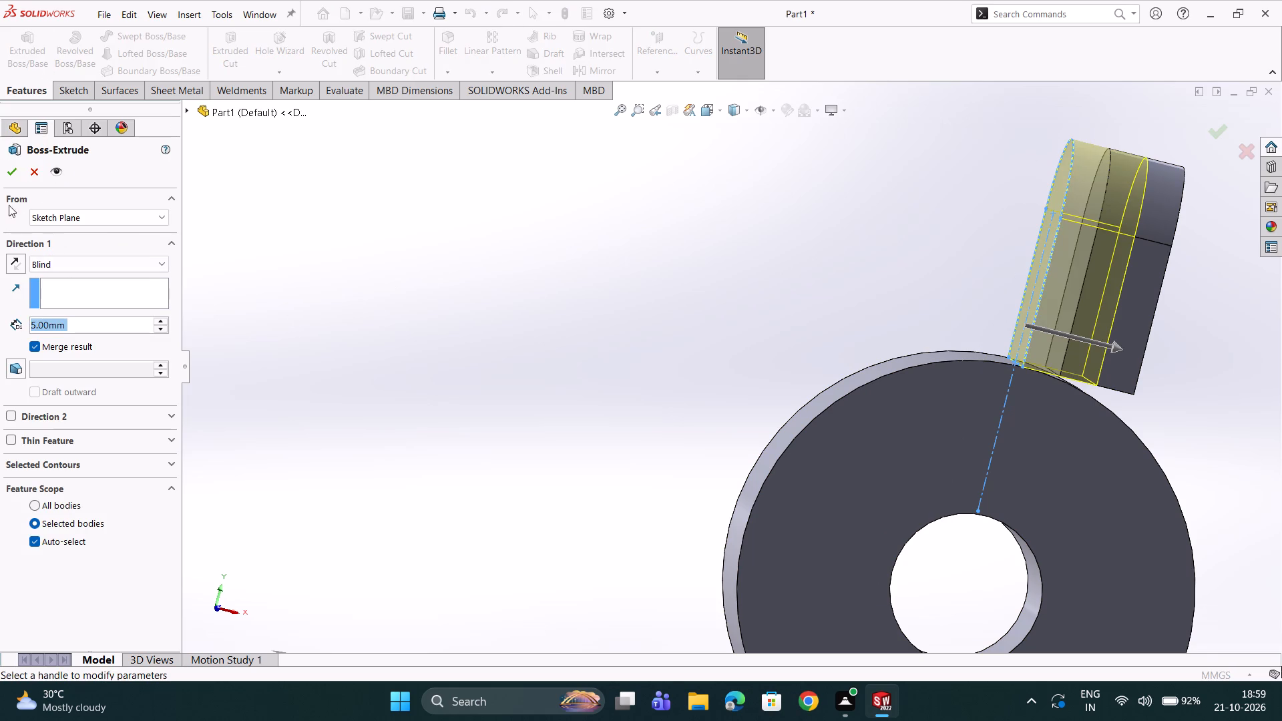
click(11, 253)
click(20, 272)
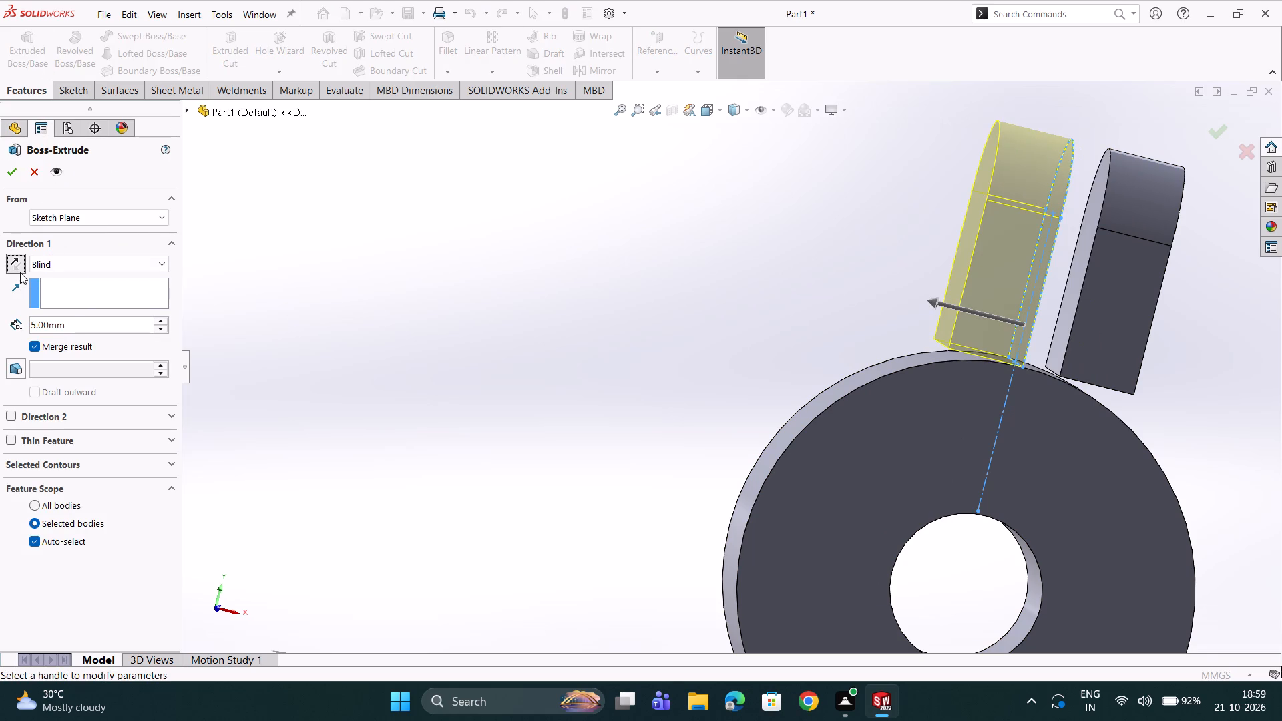
Start the second lug's extrusion at a 2.5 mm offset on the opposite side of the sketch plane and complete it.
click(55, 213)
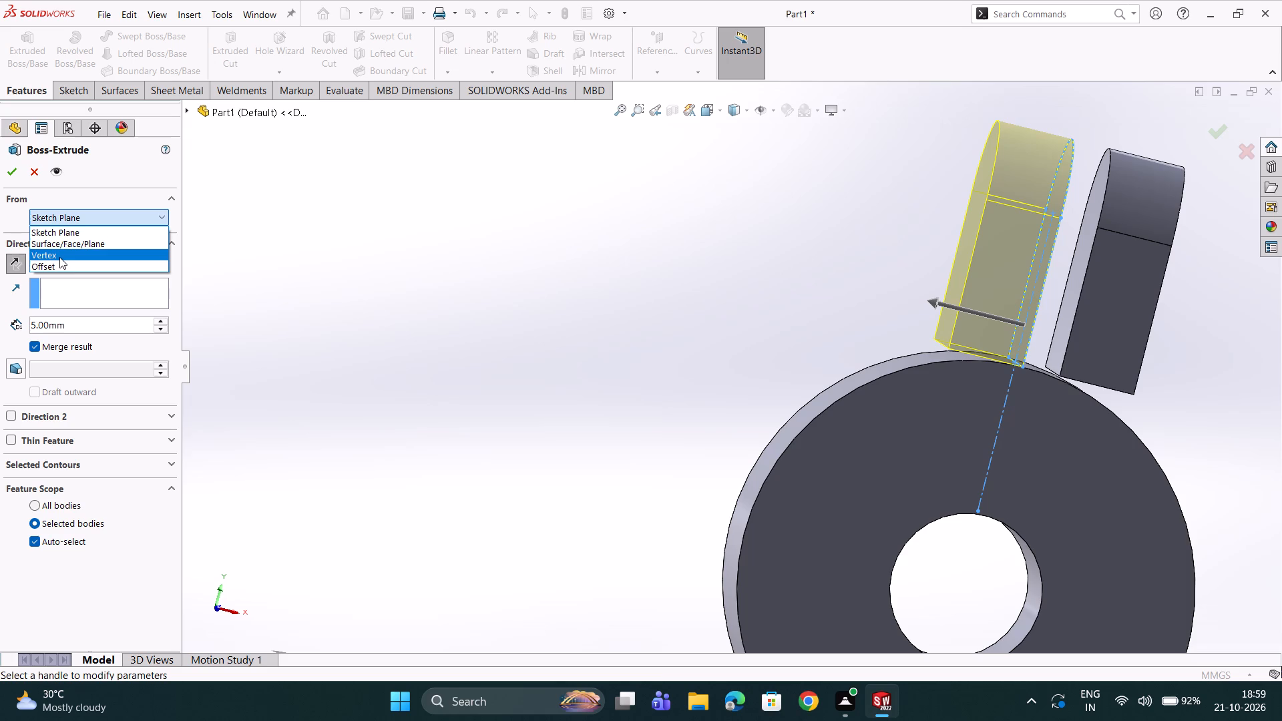
click(59, 261)
double_click(64, 240)
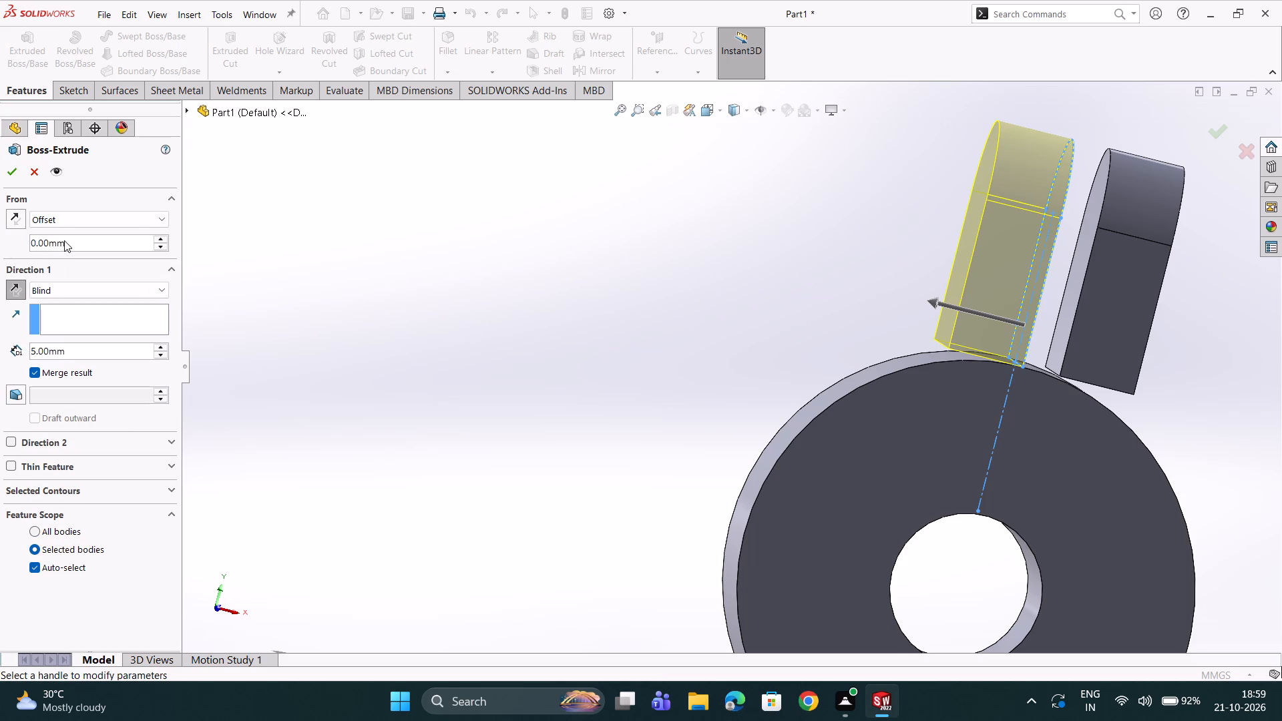
text(2.5)
key(Return)
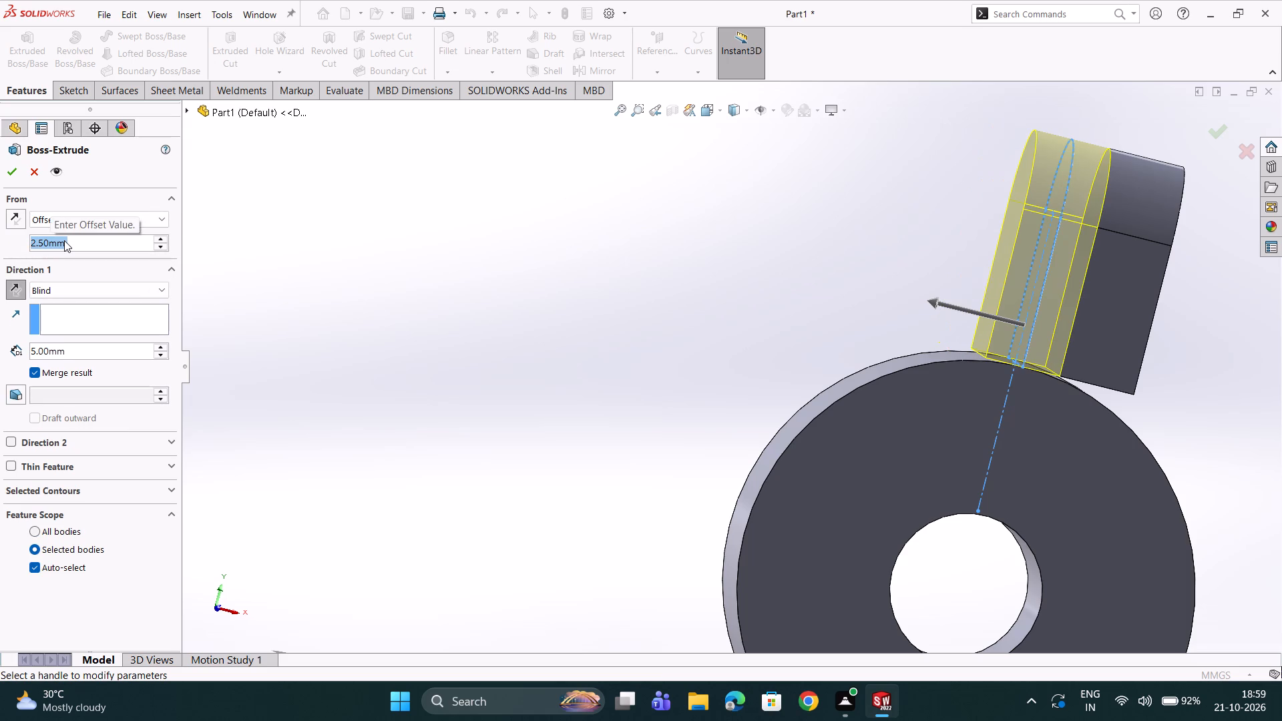
click(7, 290)
click(7, 290)
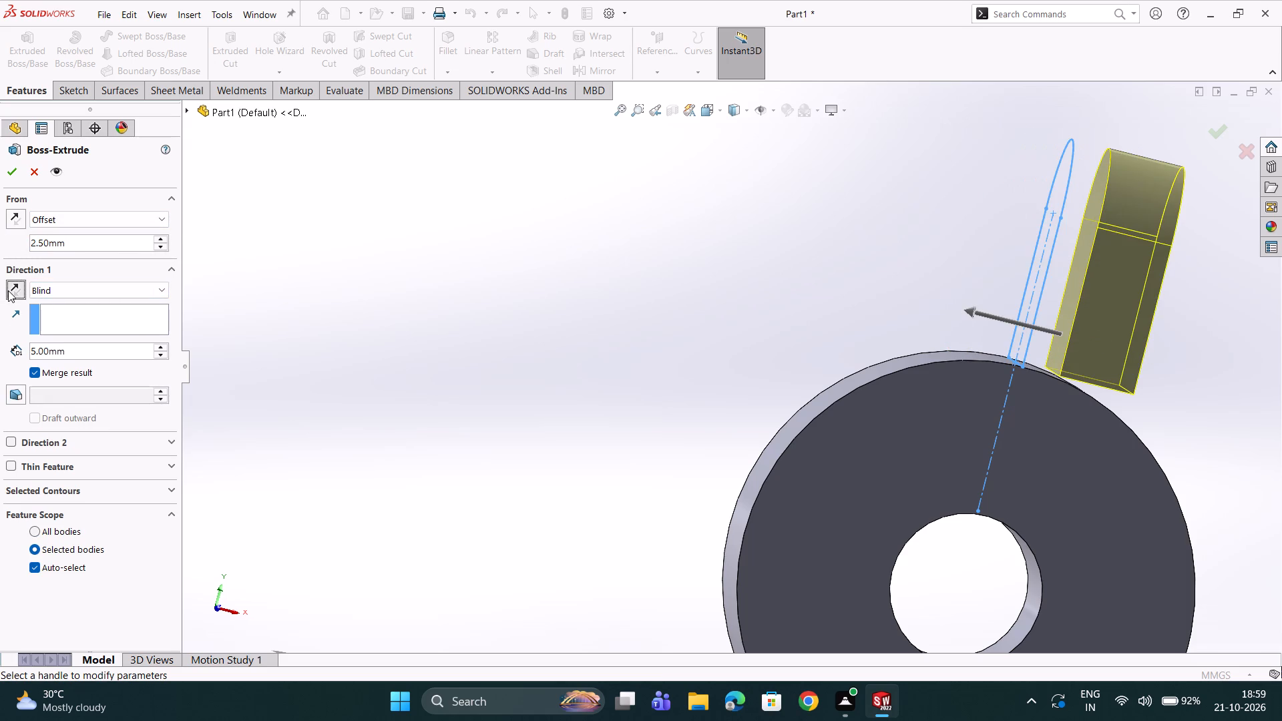
click(16, 216)
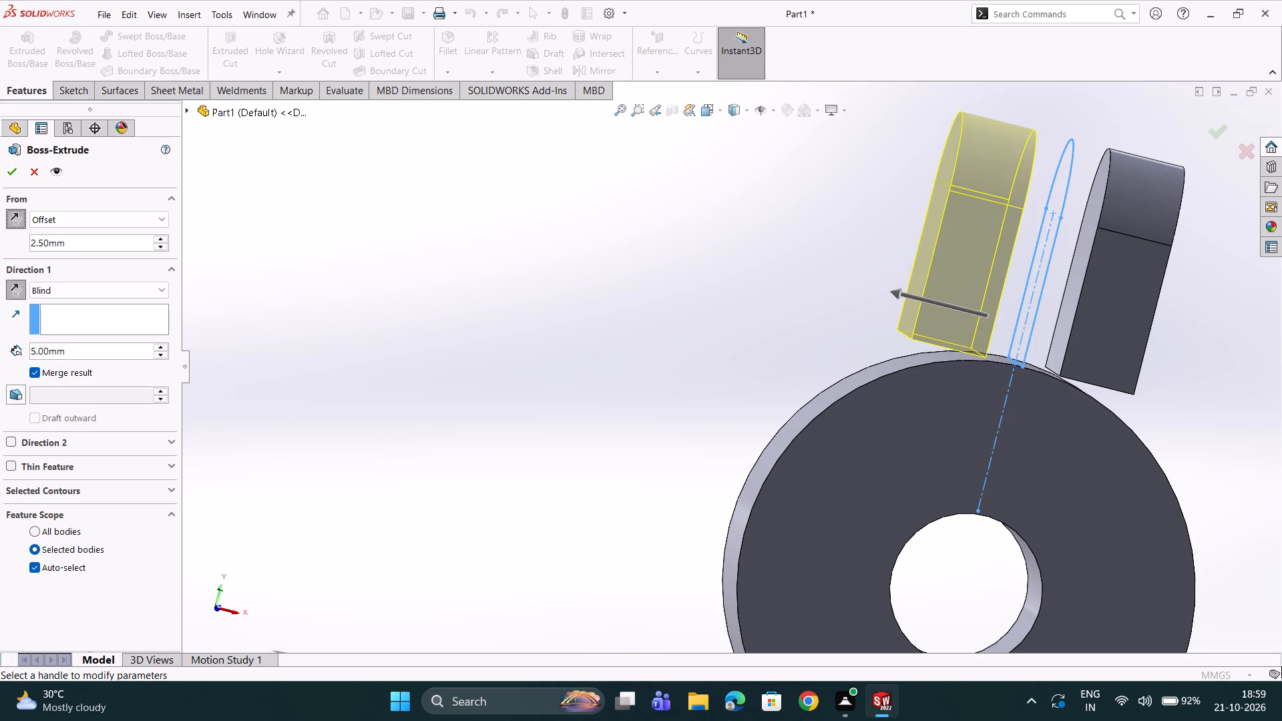
click(17, 171)
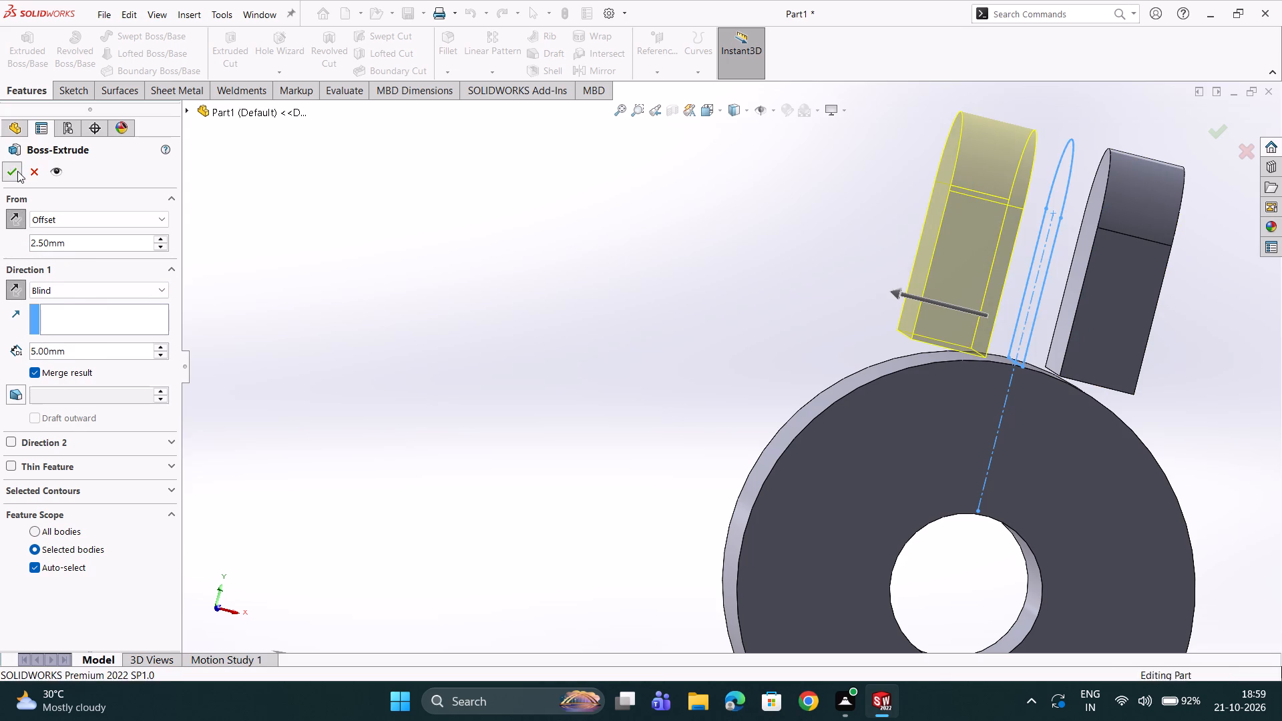
Open a new sketch on the flat front face of the ring.
scroll(388, 389, up, 3)
scroll(566, 397, down, 2)
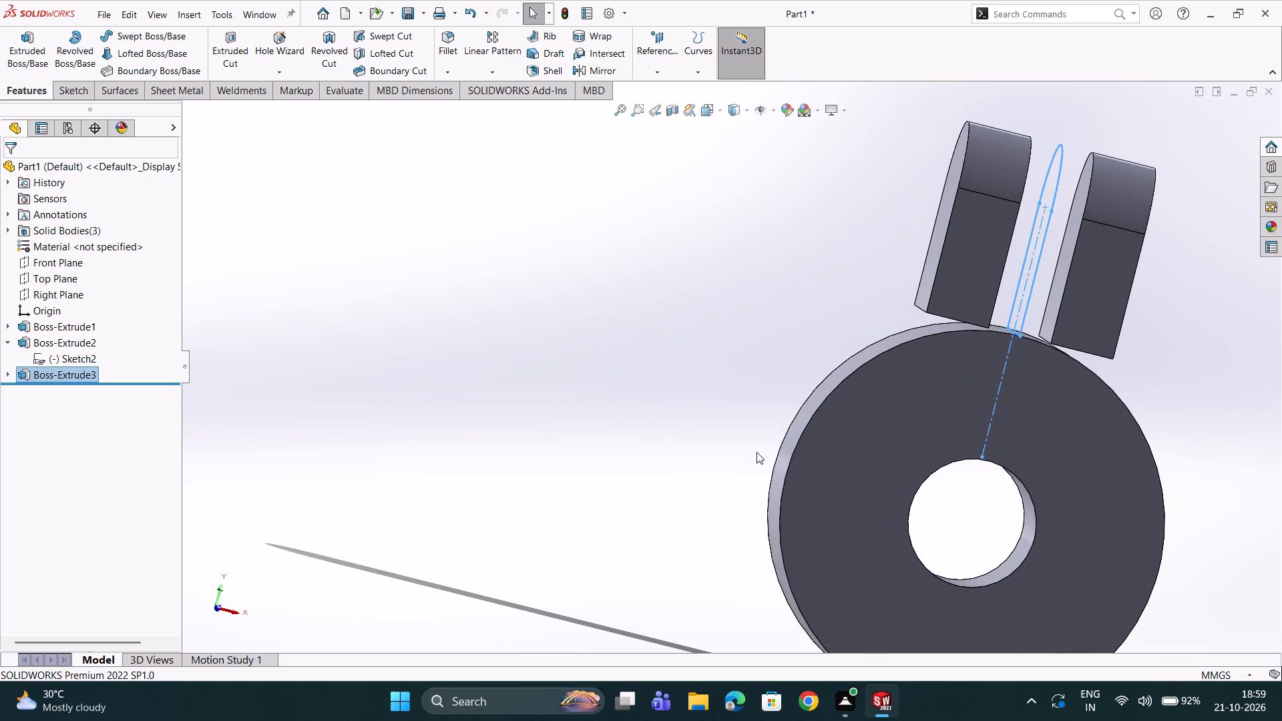
scroll(912, 411, down, 2)
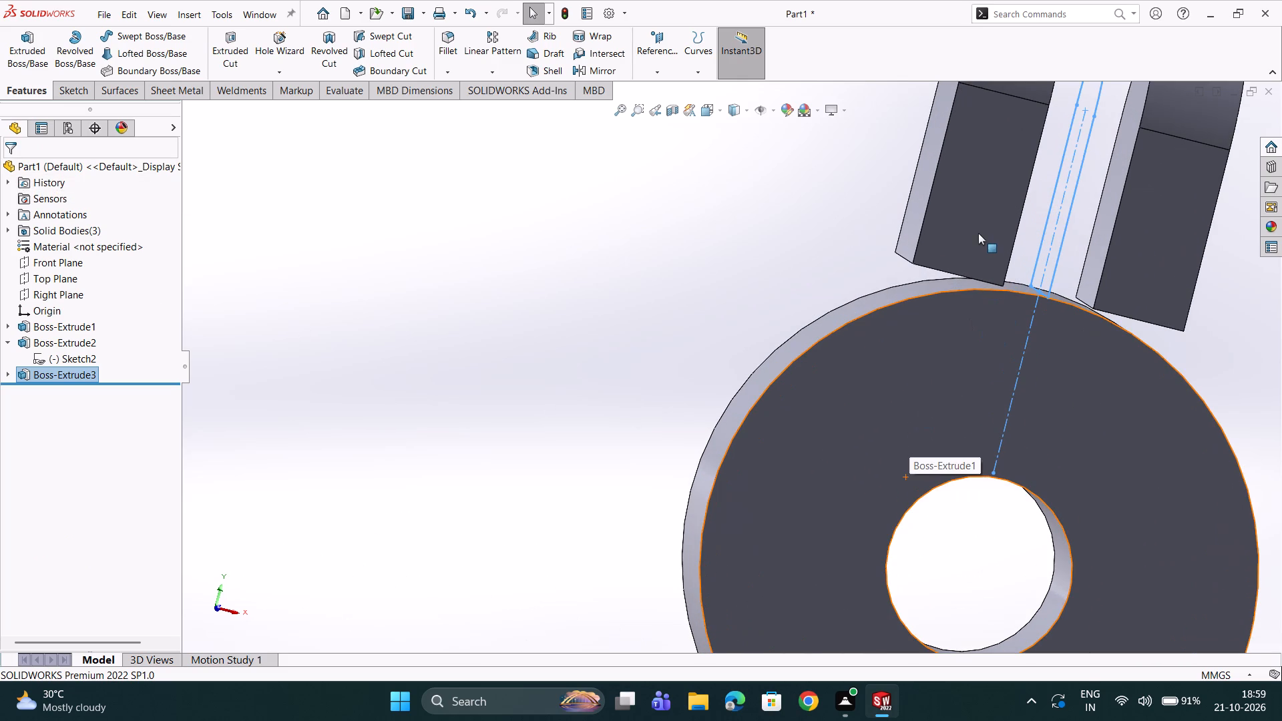
click(943, 363)
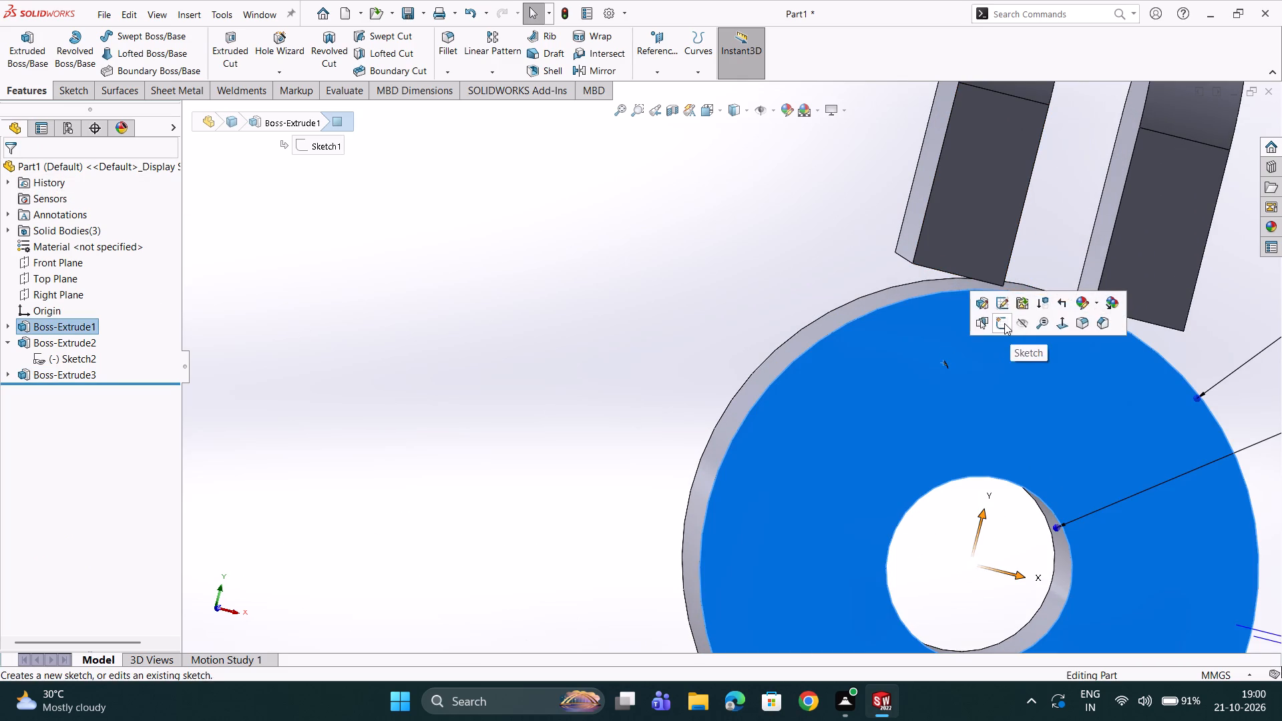
click(1004, 323)
scroll(867, 291, down, 3)
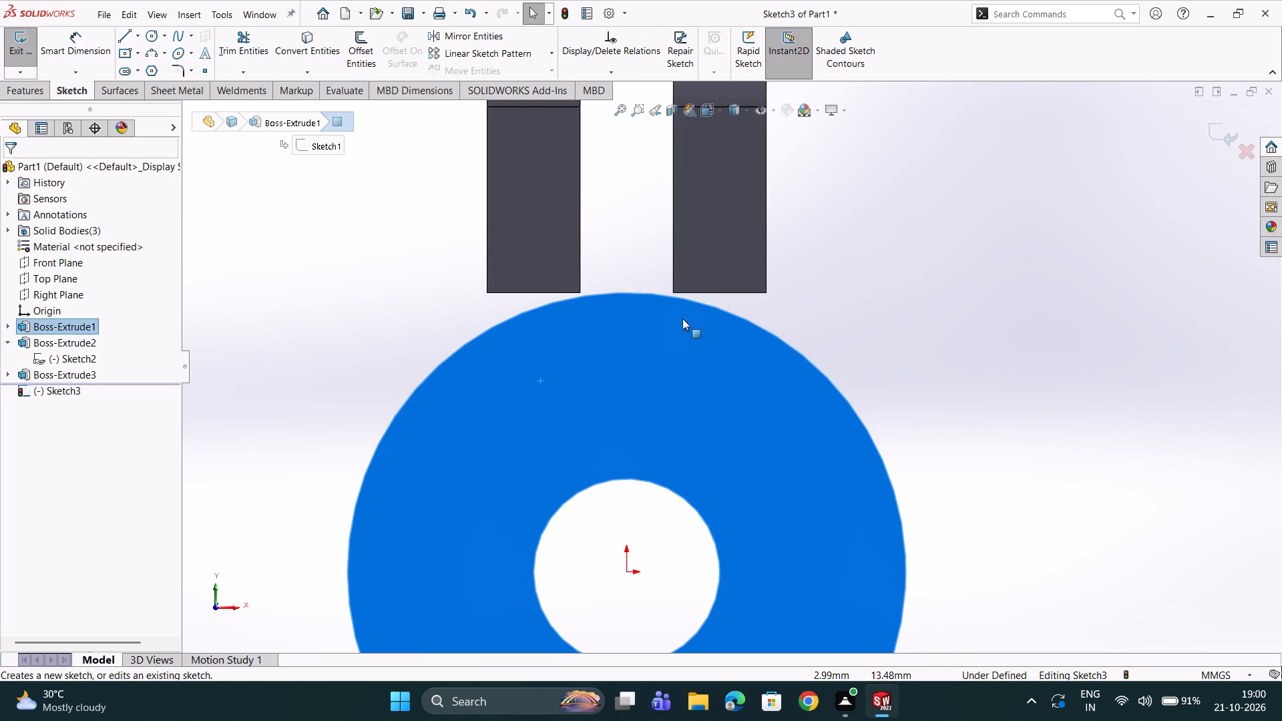
key(grave)
key(Escape)
Convert the bottom edges of both lugs and the ring's outer circular edge into sketch entities.
scroll(658, 310, down, 3)
scroll(544, 271, down, 2)
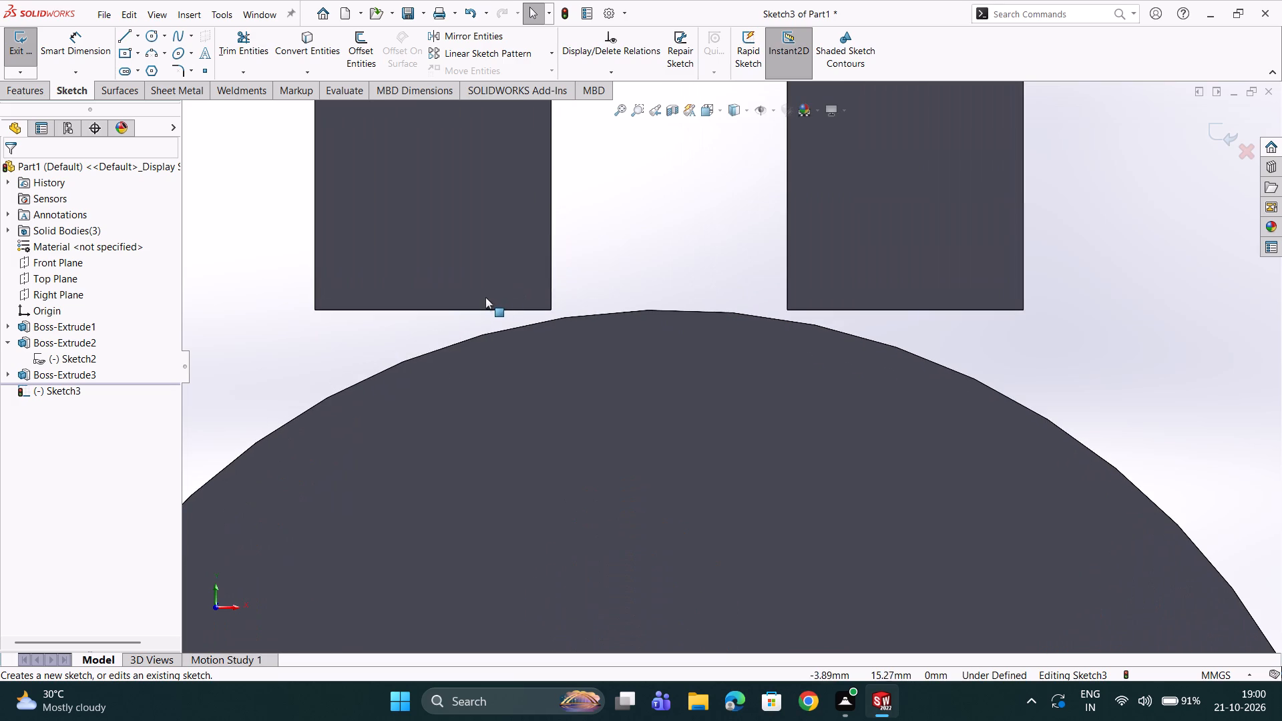
click(483, 306)
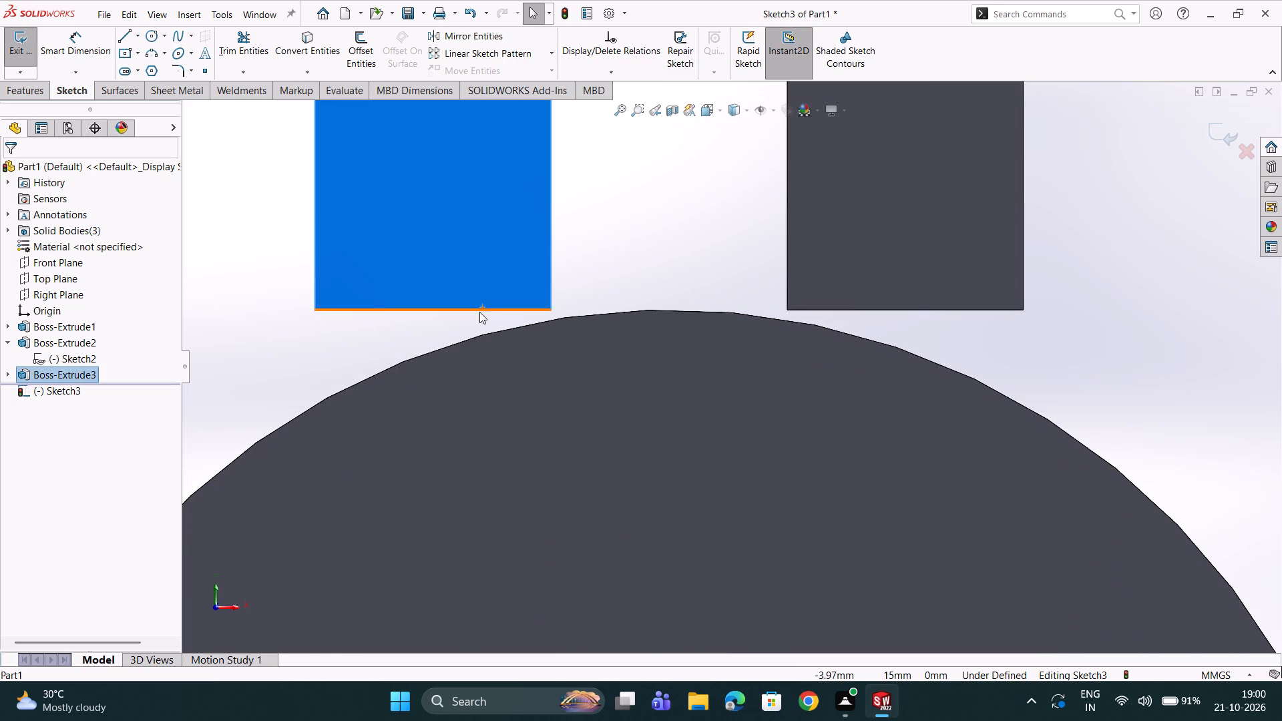
key(Escape)
click(478, 310)
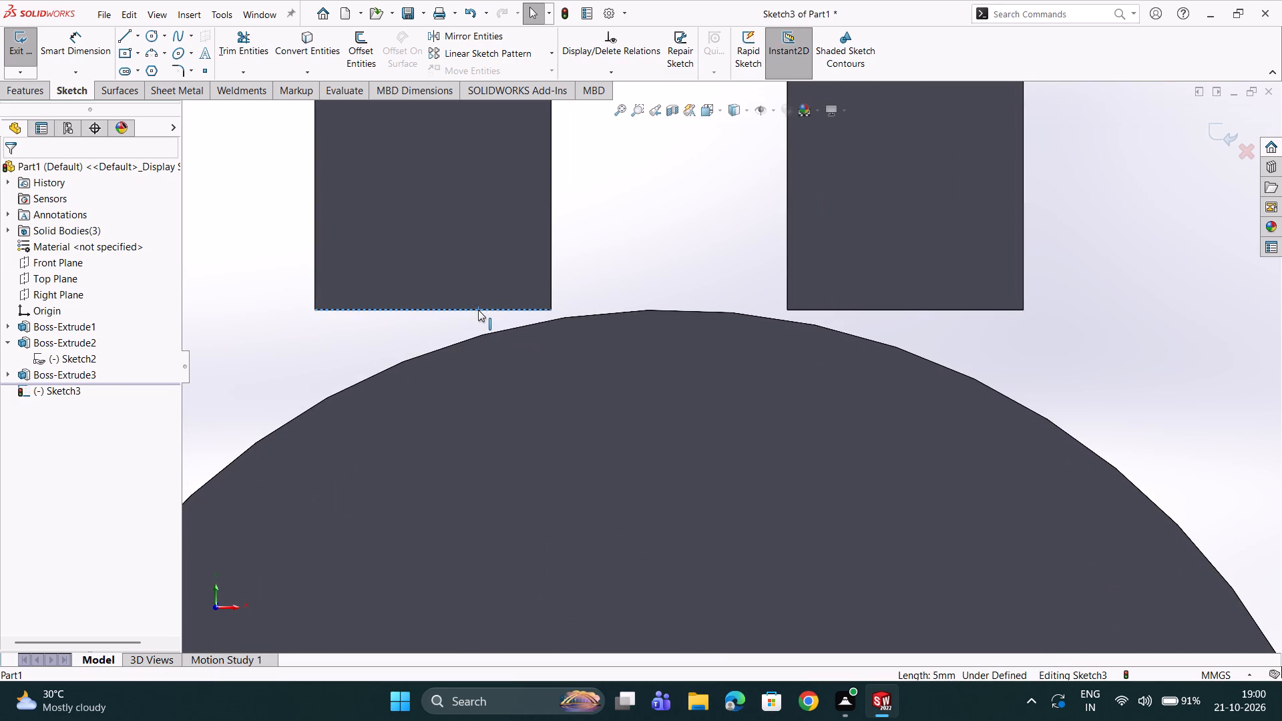
click(284, 41)
scroll(1044, 298, down, 1)
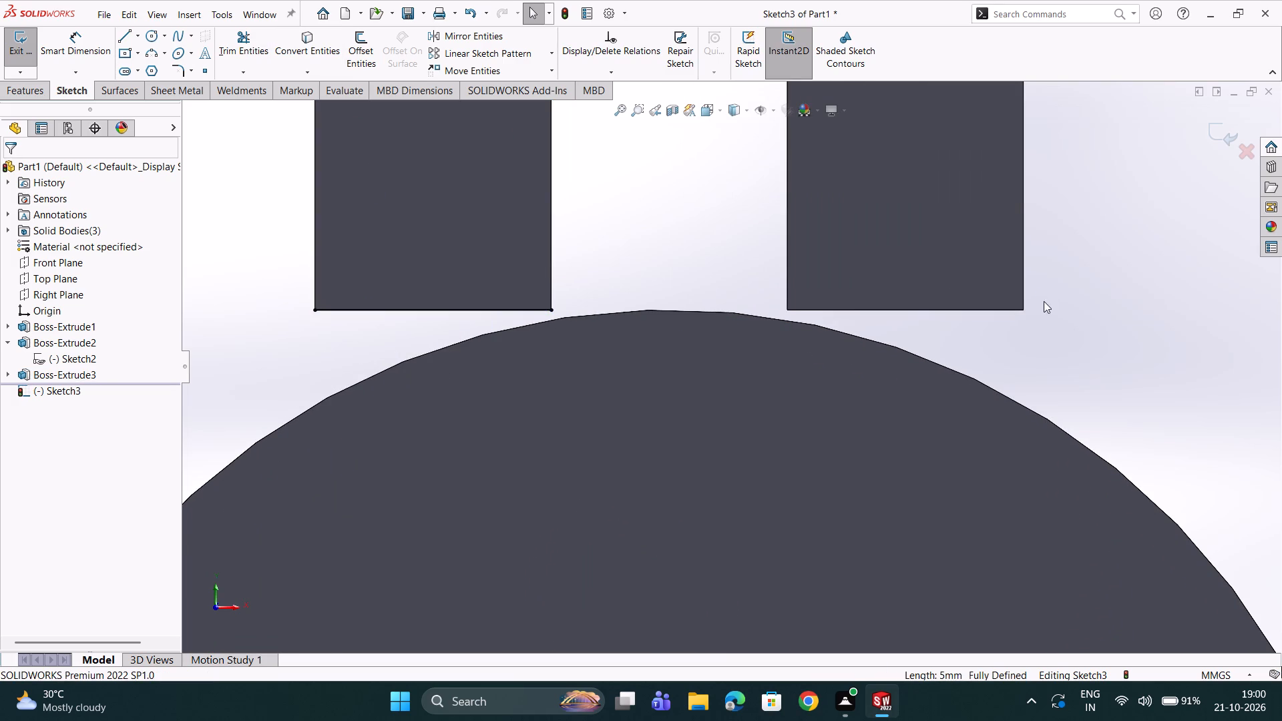
scroll(1044, 301, down, 1)
click(803, 321)
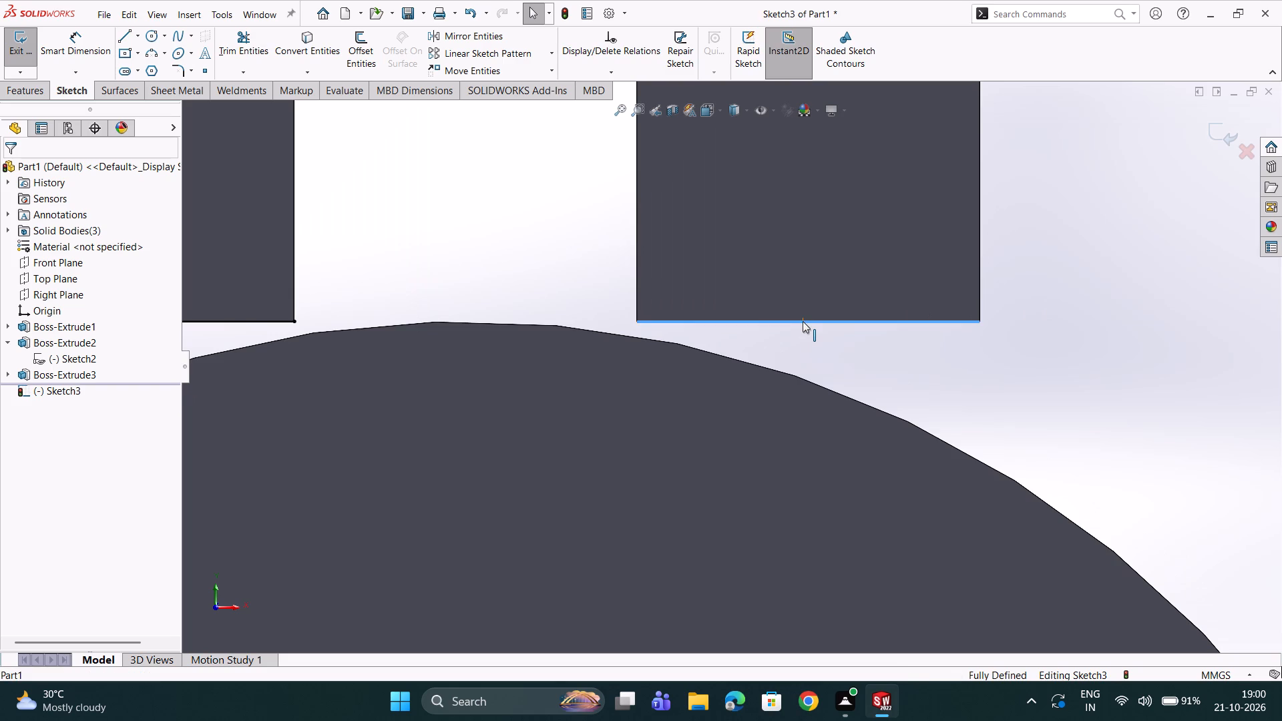
click(302, 46)
scroll(300, 231, down, 2)
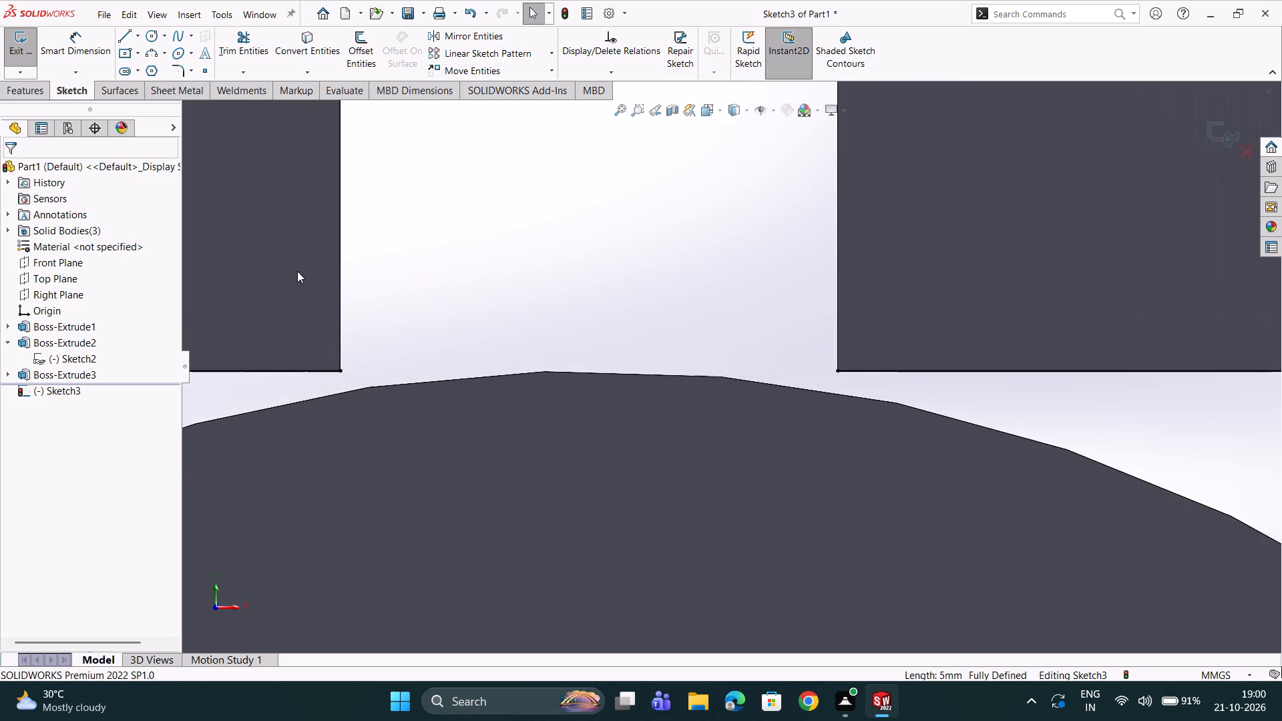
scroll(322, 322, up, 2)
click(364, 406)
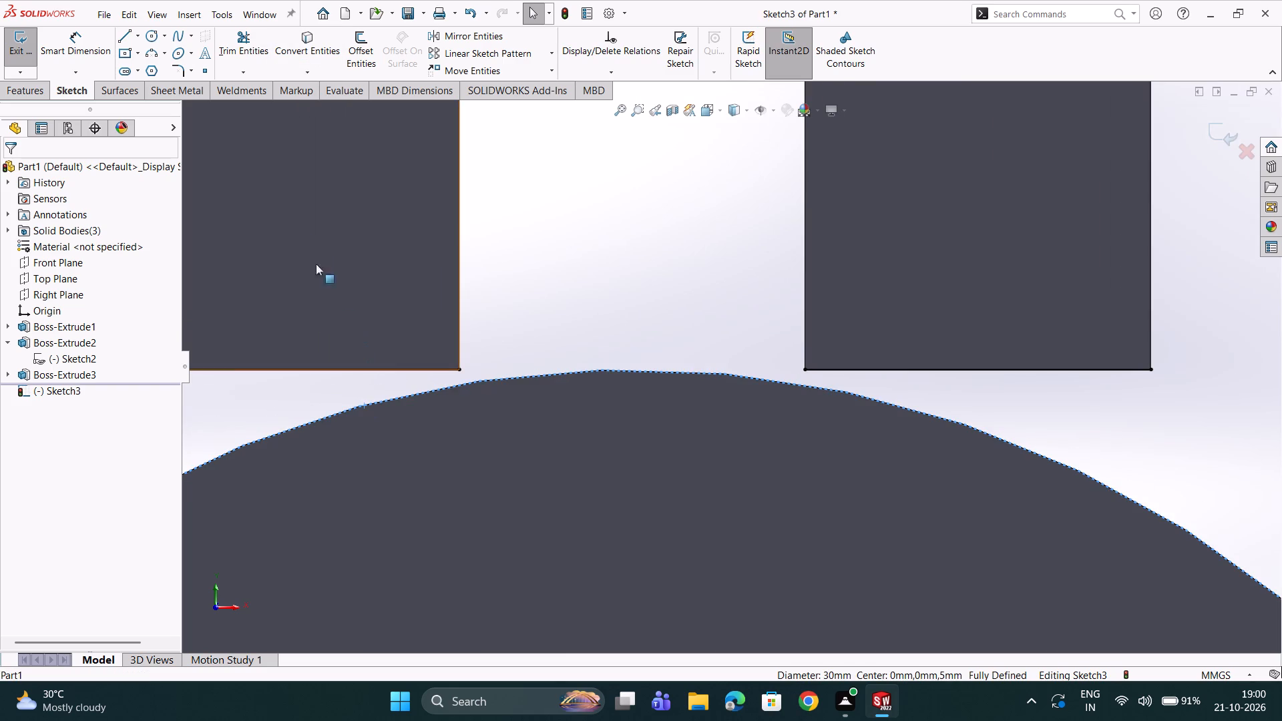
click(317, 48)
Draw a vertical line about 2.01 mm long from the left lug's outer bottom corner down to the ring's converted circle.
scroll(311, 127, up, 4)
scroll(499, 368, up, 1)
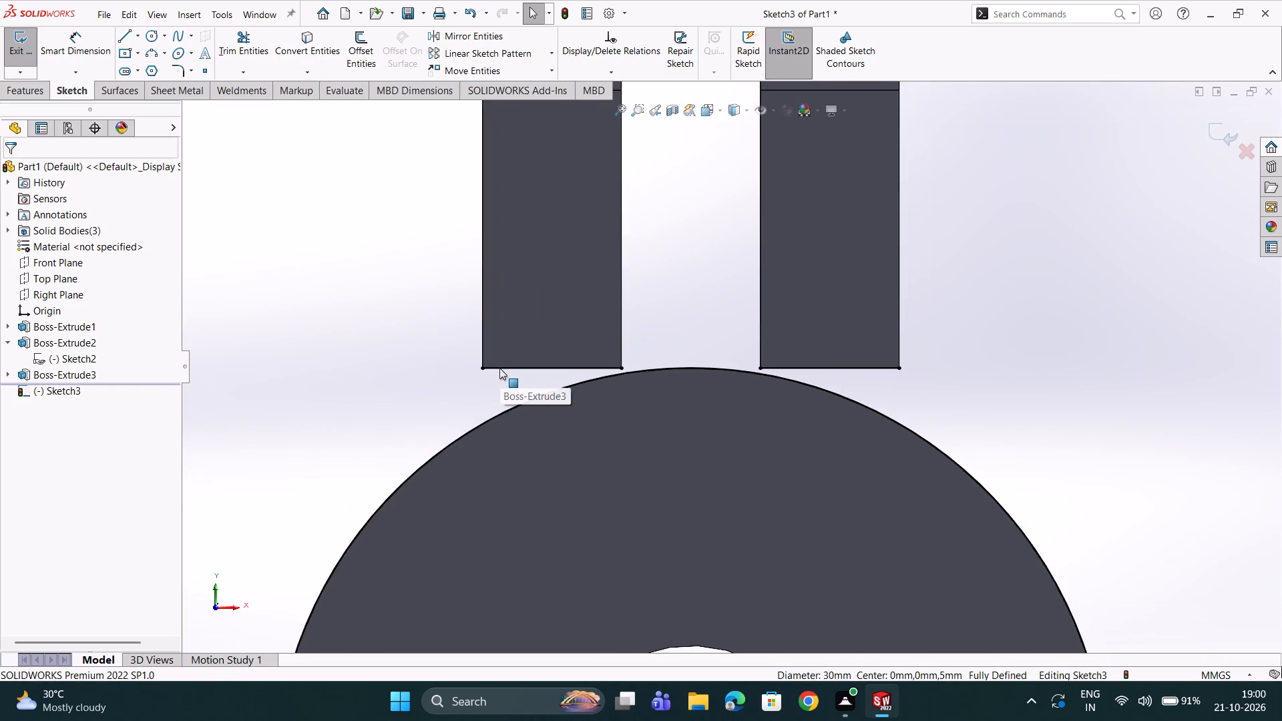
scroll(499, 369, down, 3)
scroll(501, 368, up, 2)
click(129, 31)
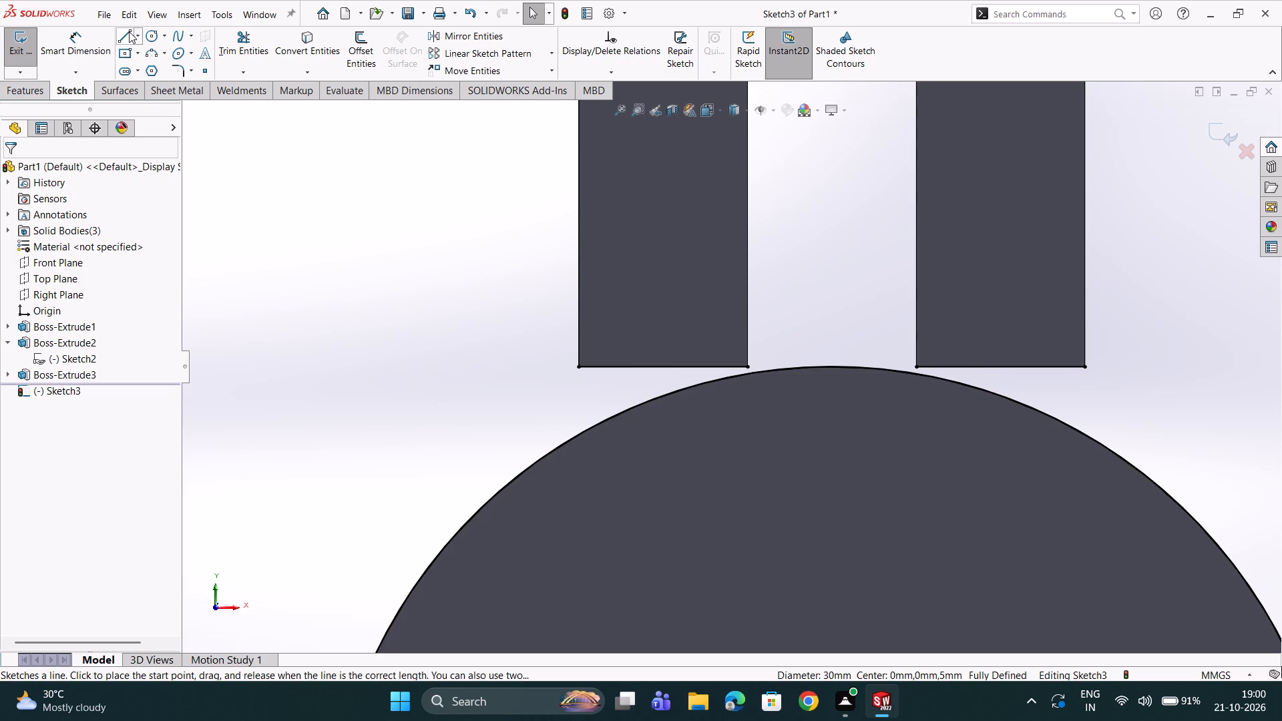
scroll(470, 377, down, 2)
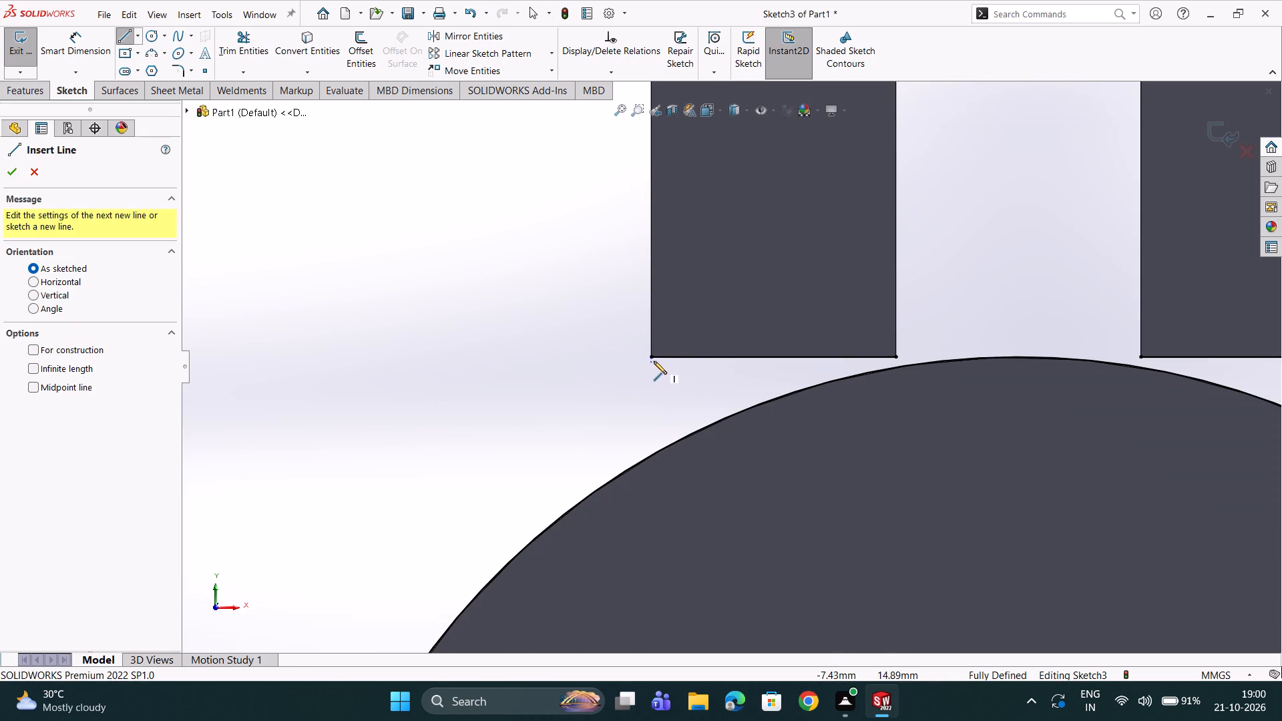
click(653, 359)
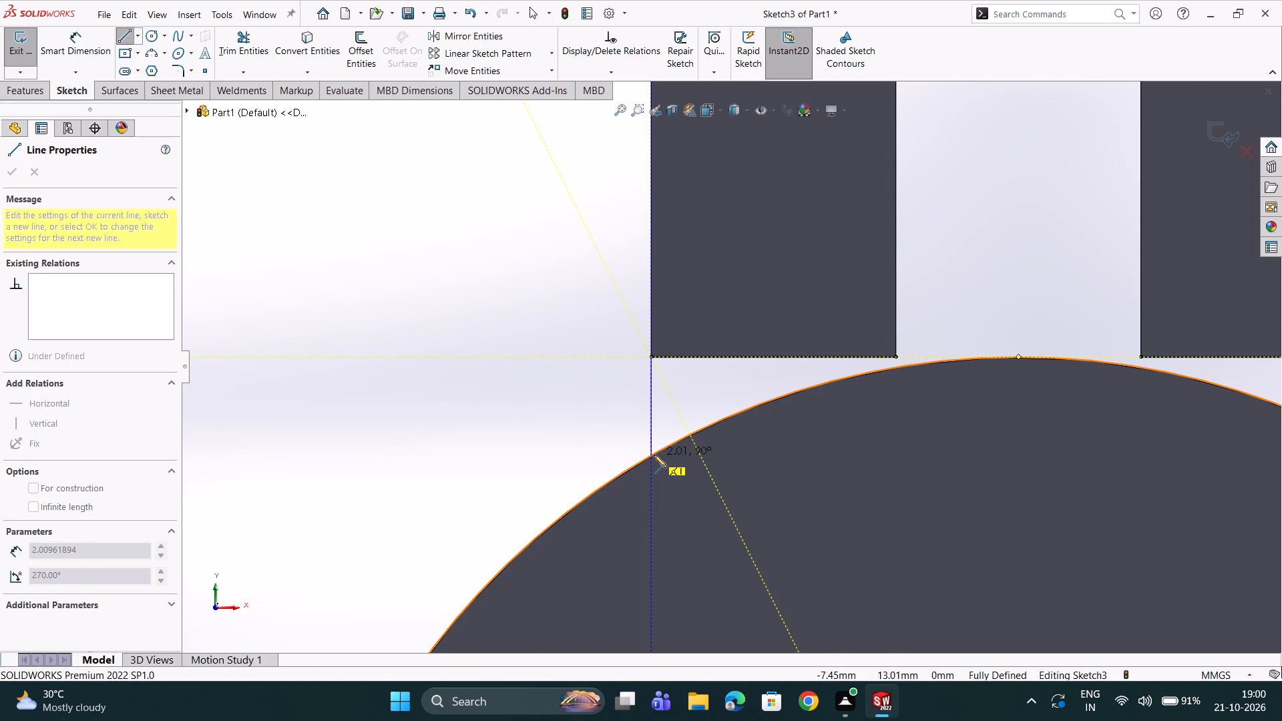
click(654, 455)
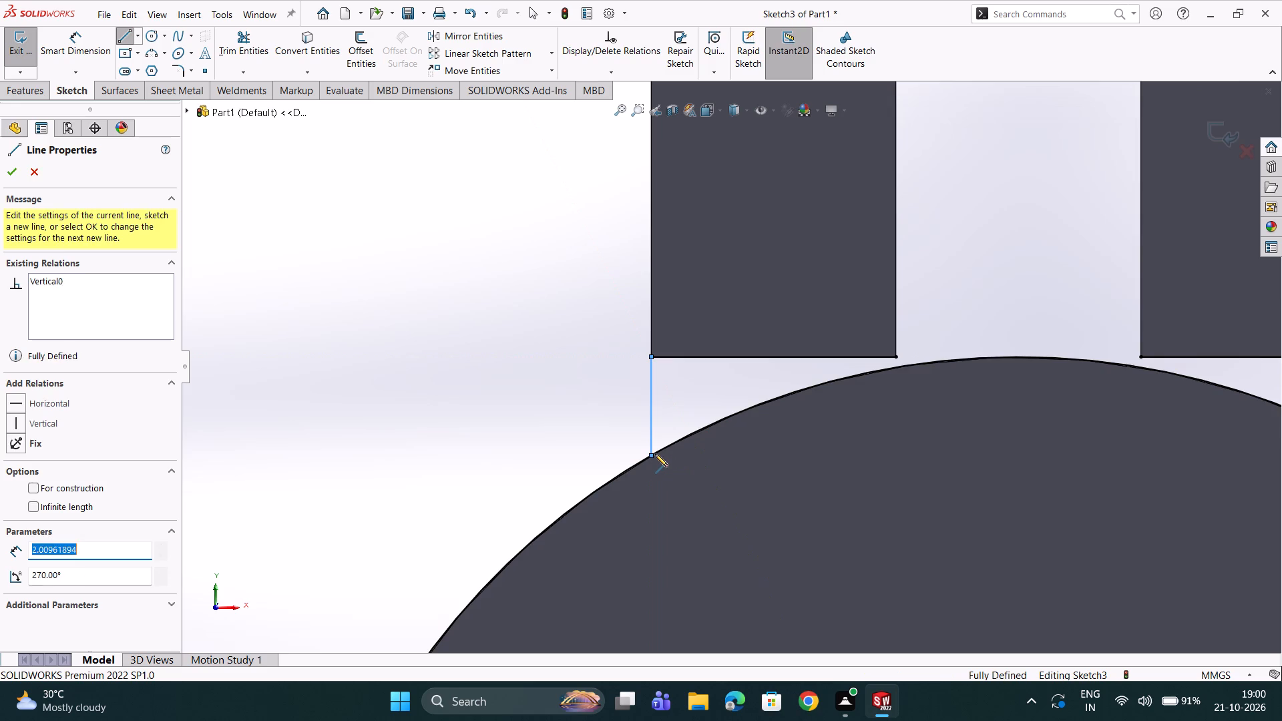
scroll(664, 451, down, 2)
key(Escape)
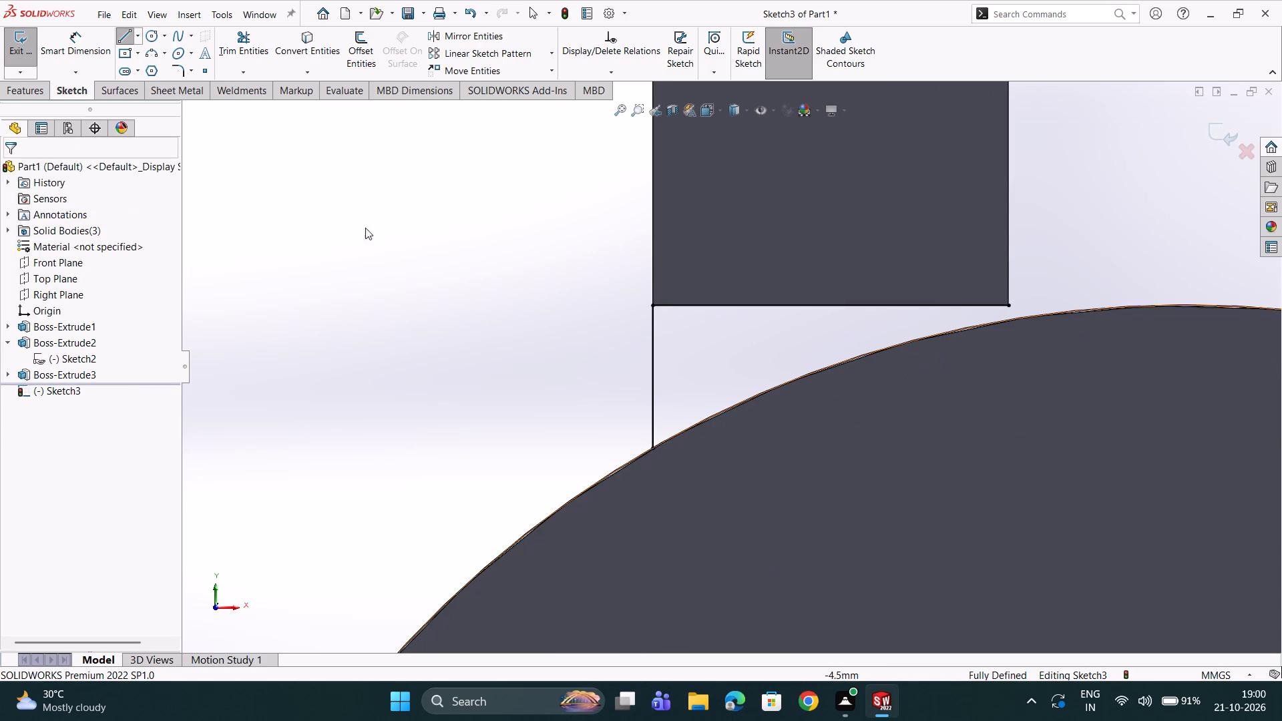
Draw a vertical line about 0.21 mm long from the left lug's inner bottom corner to the circle and end the chain.
click(119, 37)
scroll(879, 310, down, 1)
scroll(1000, 346, down, 1)
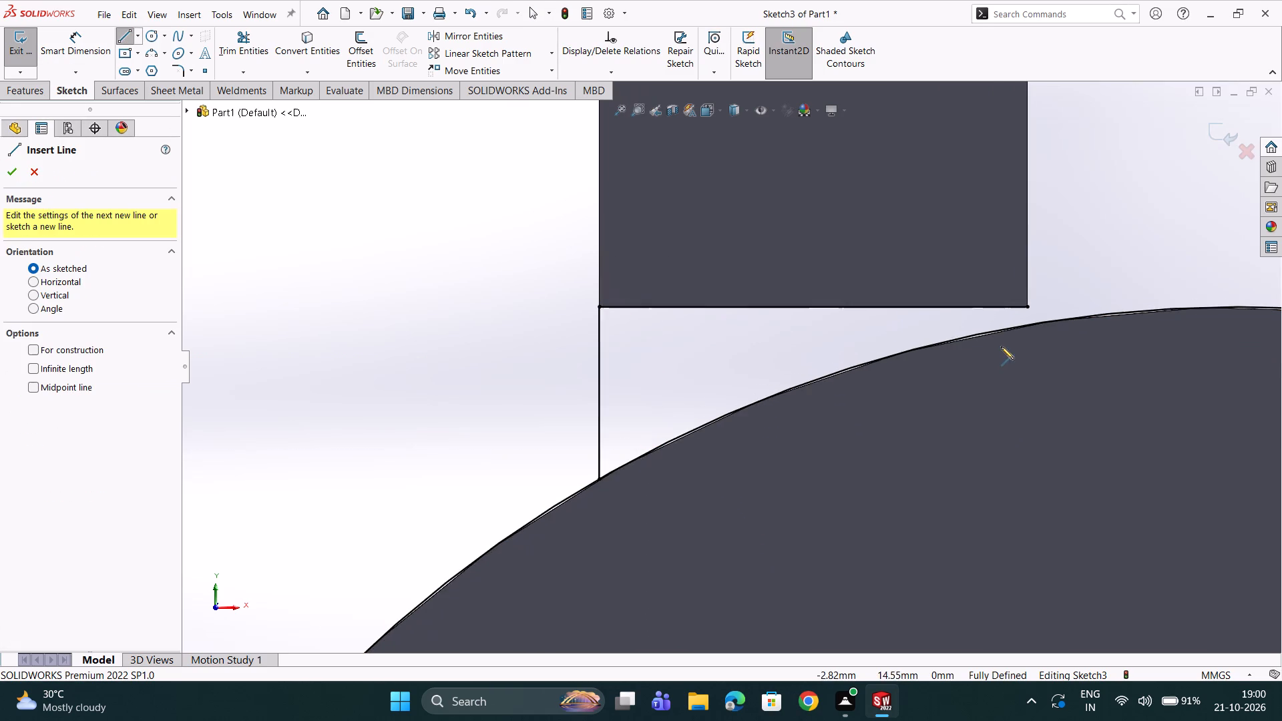
scroll(1001, 346, down, 1)
click(1008, 293)
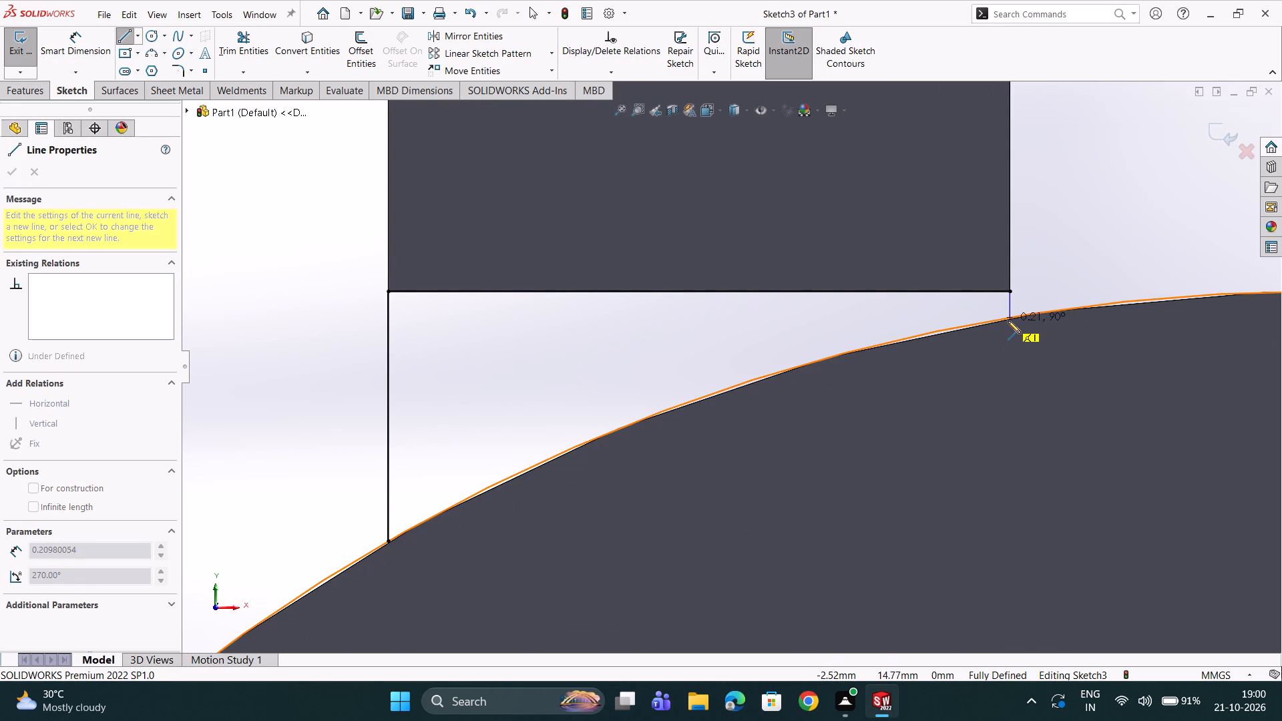
click(1008, 319)
scroll(1009, 322, up, 2)
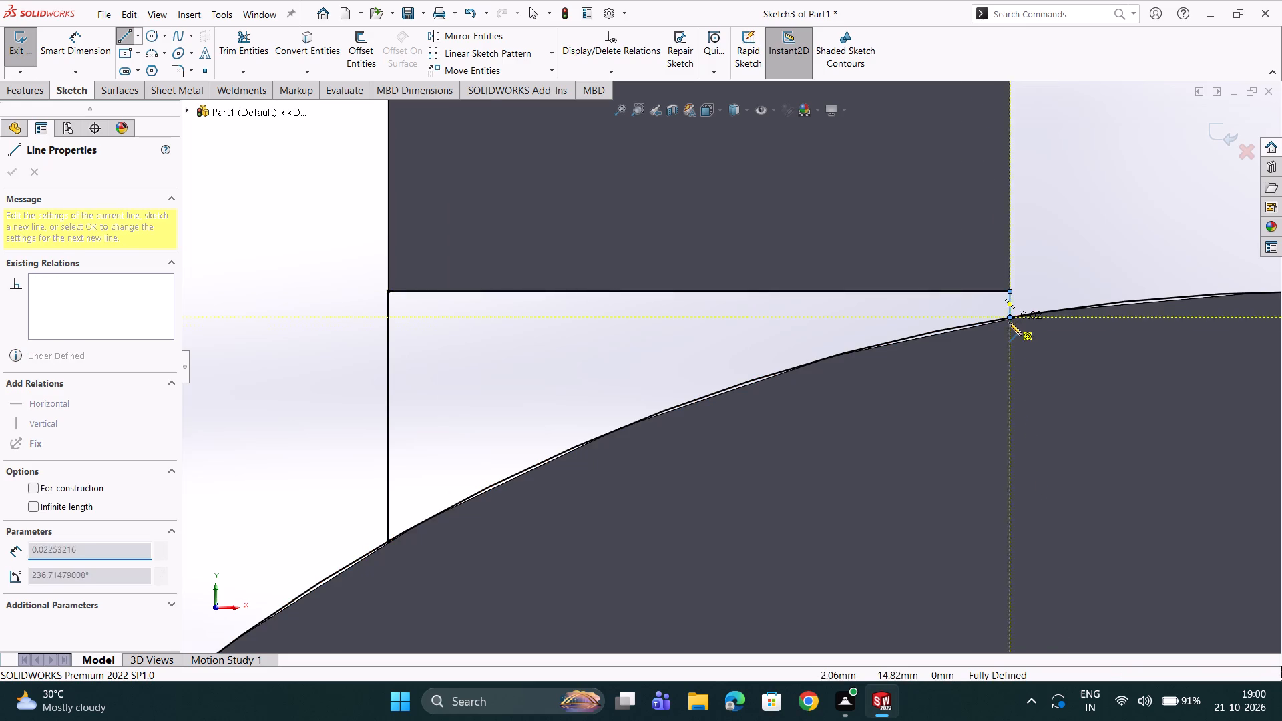
right_click(1104, 336)
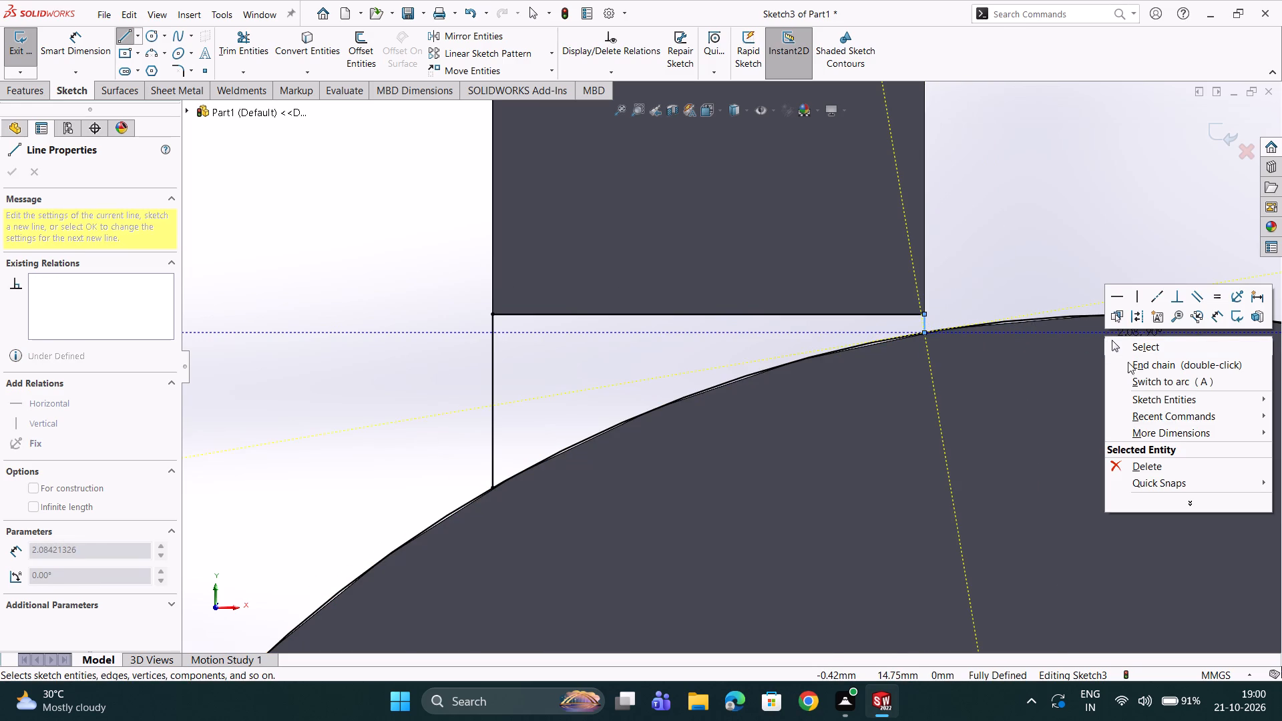
click(1132, 360)
Draw a vertical line about 0.21 mm long from the right lug's inner bottom corner to the circle and end the chain.
scroll(1138, 364, up, 4)
scroll(1136, 355, down, 5)
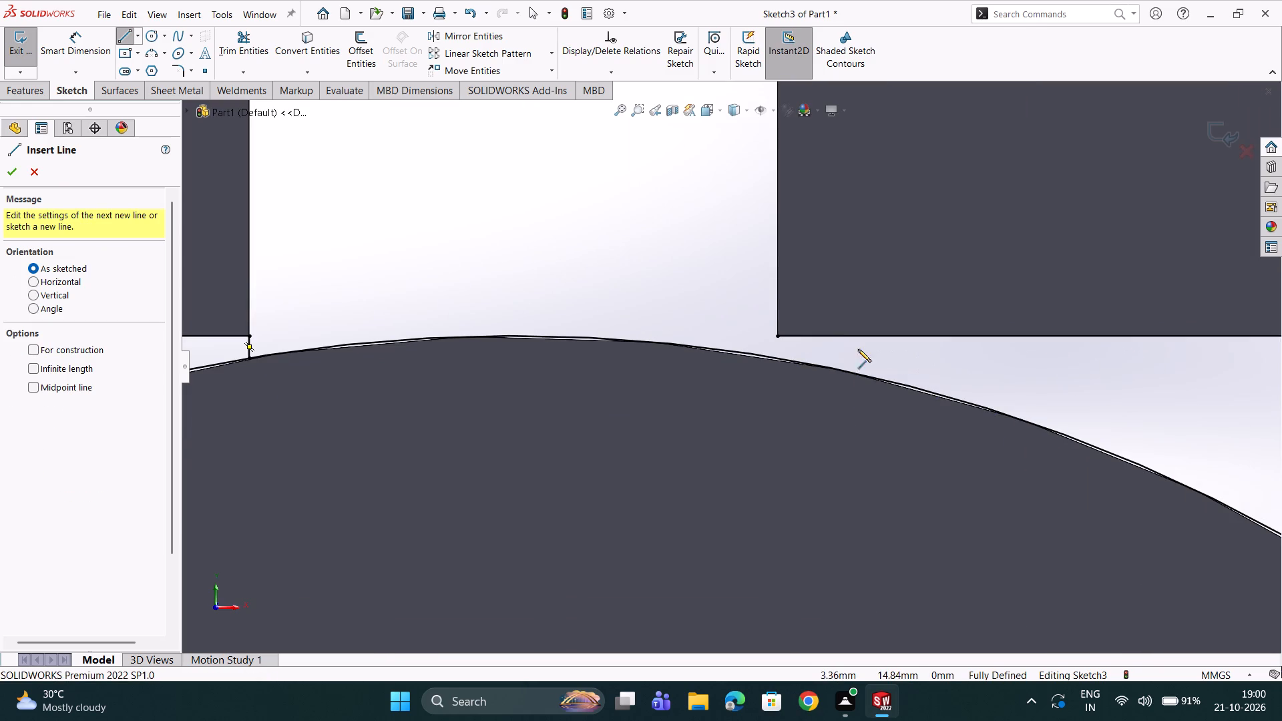
click(778, 336)
click(781, 358)
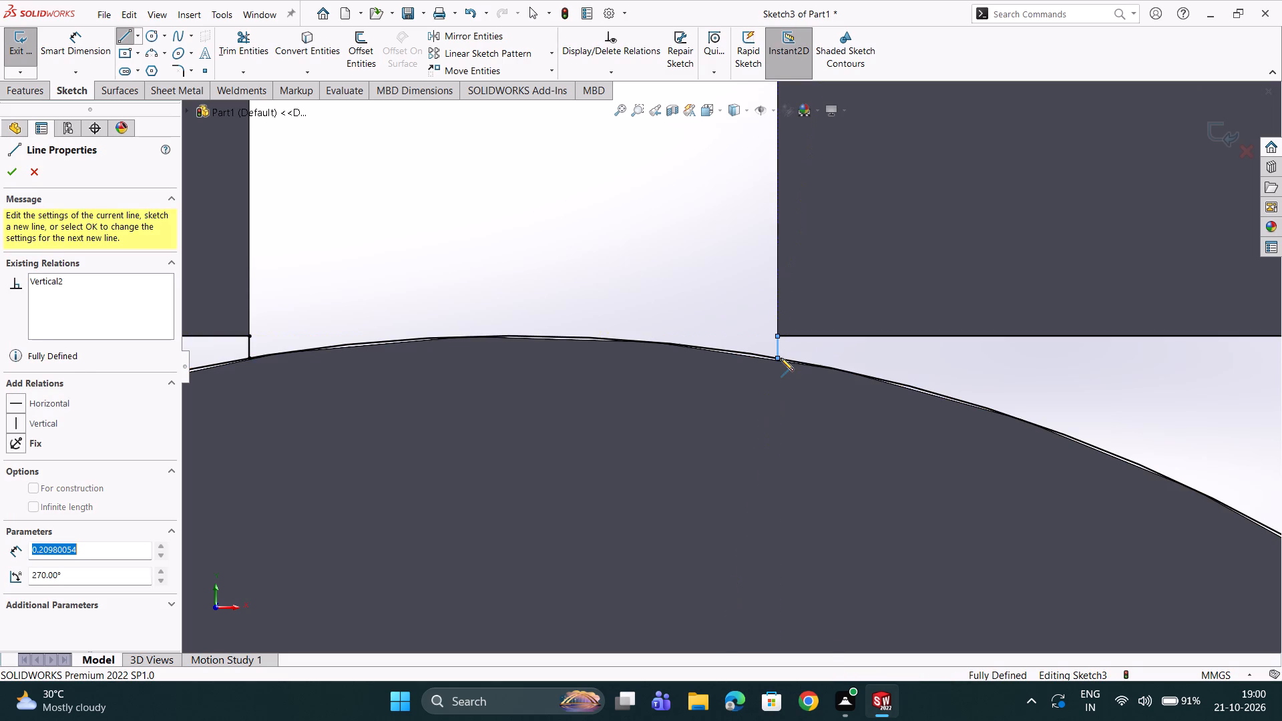
right_click(781, 358)
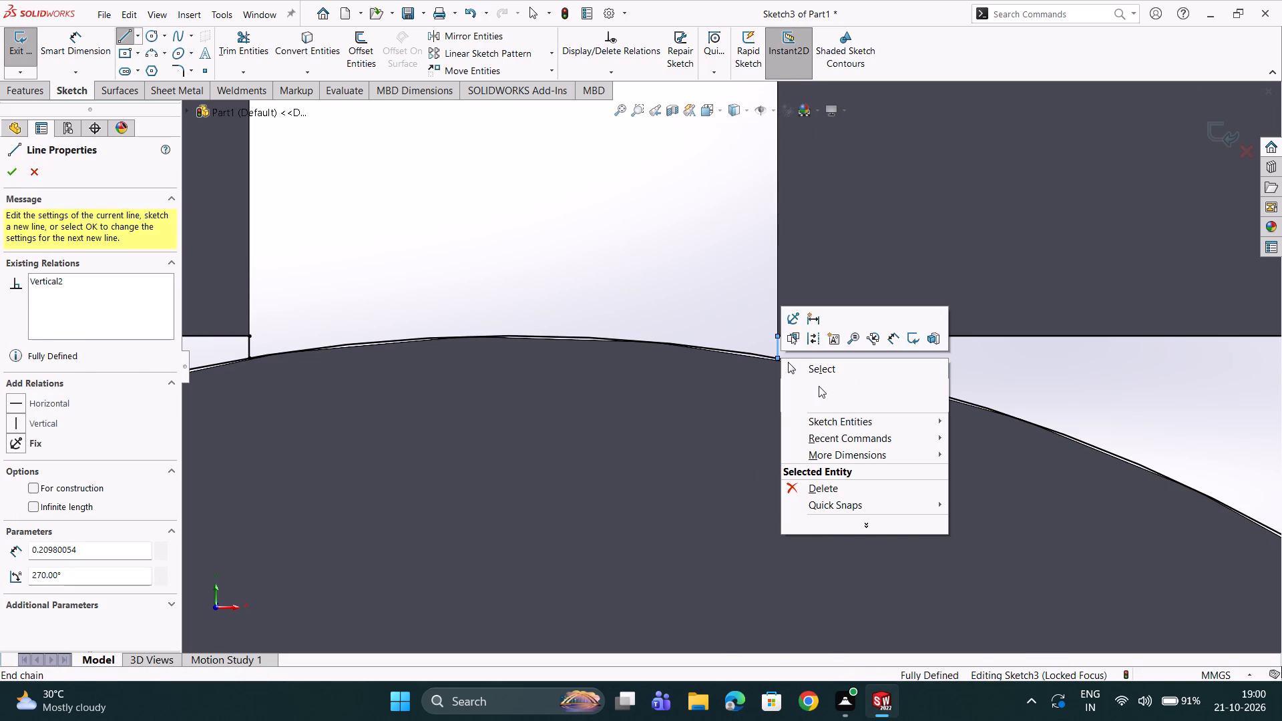
click(819, 386)
Draw a vertical line about 2.01 mm long from the right lug's outer bottom corner down to the circle.
scroll(839, 399, up, 2)
scroll(984, 370, down, 2)
scroll(1050, 369, up, 2)
scroll(1051, 368, down, 2)
click(990, 337)
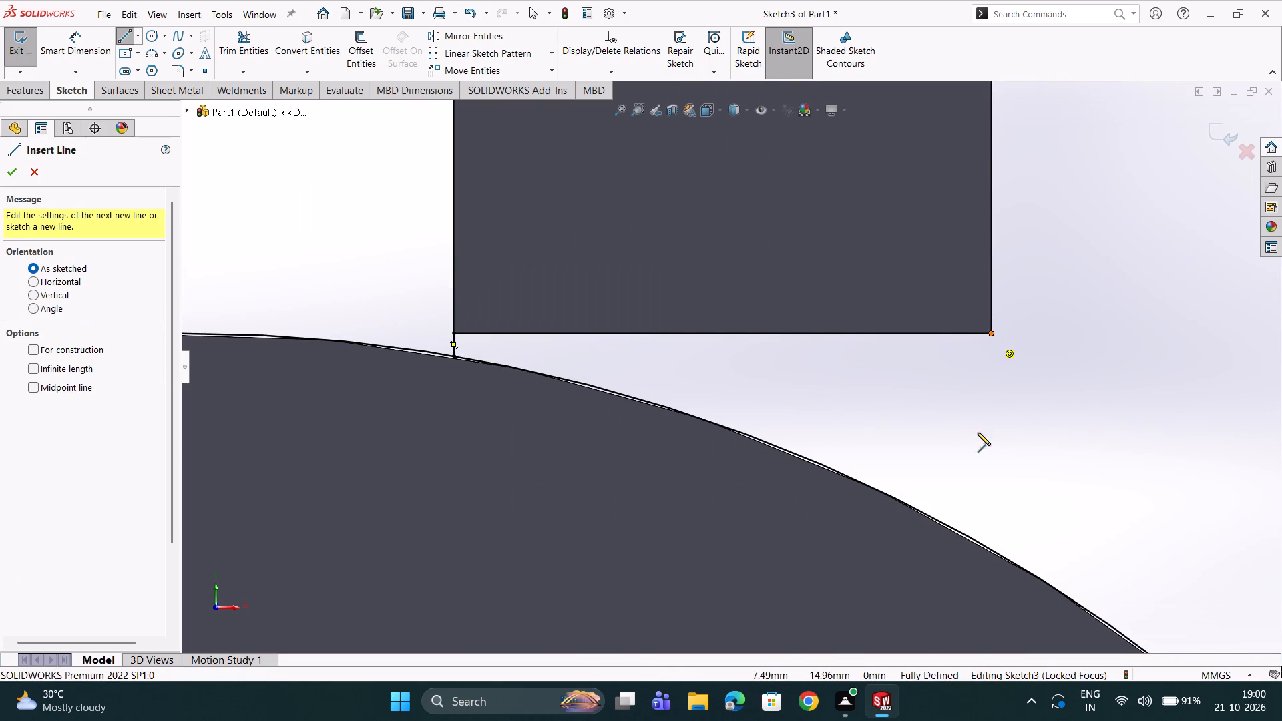
click(992, 550)
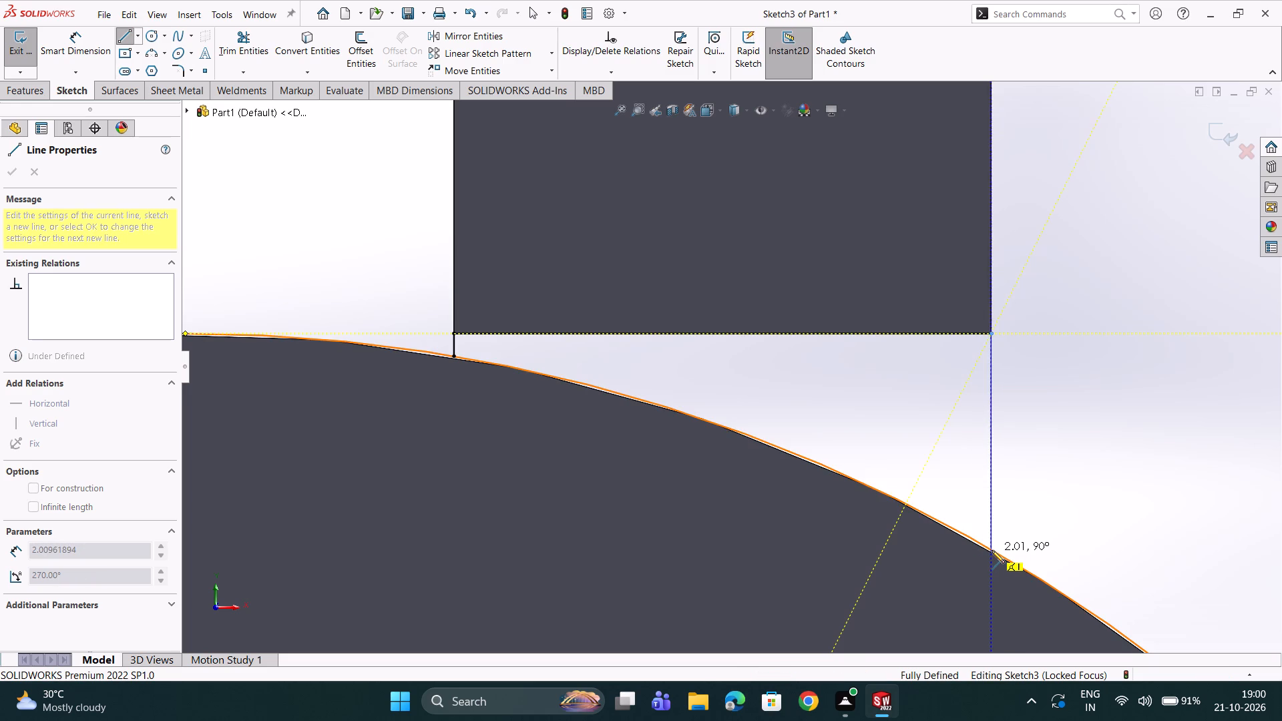
scroll(966, 546, up, 9)
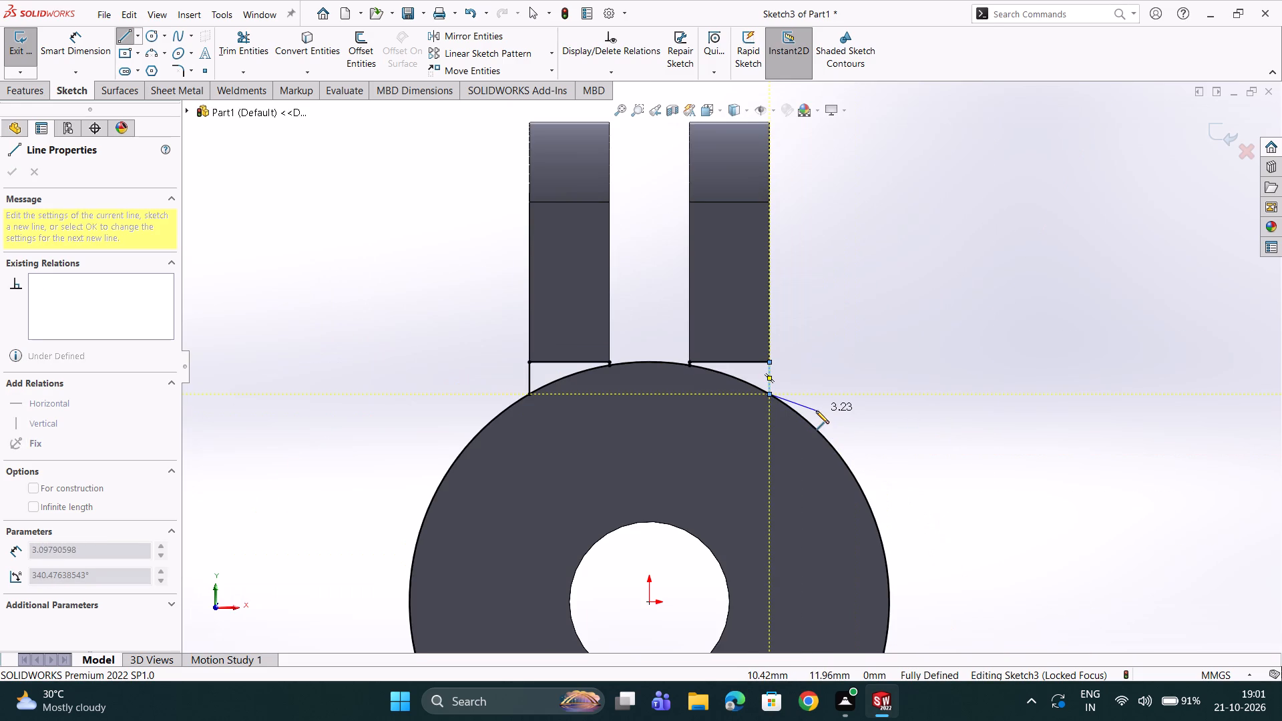
key(Escape)
Trim the circle between the lugs and around the rest of the ring, leaving only the arcs beneath each lug.
scroll(786, 403, down, 3)
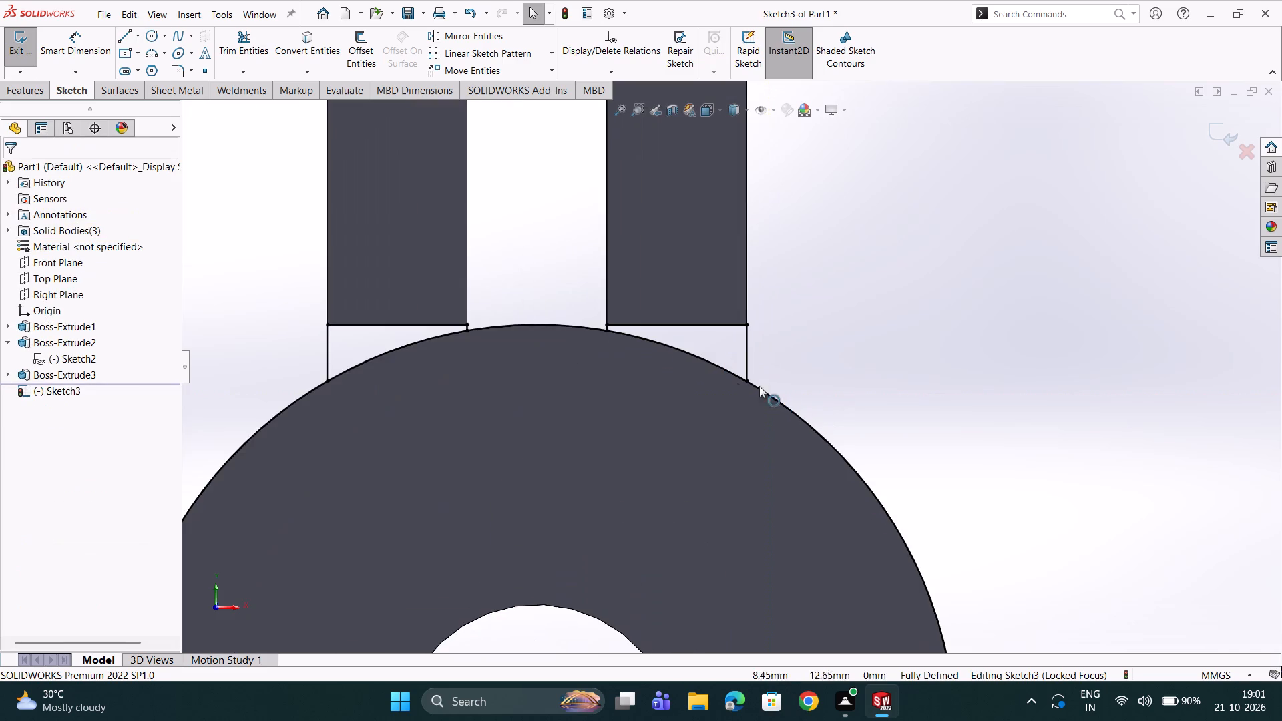
scroll(759, 386, down, 1)
scroll(653, 356, down, 1)
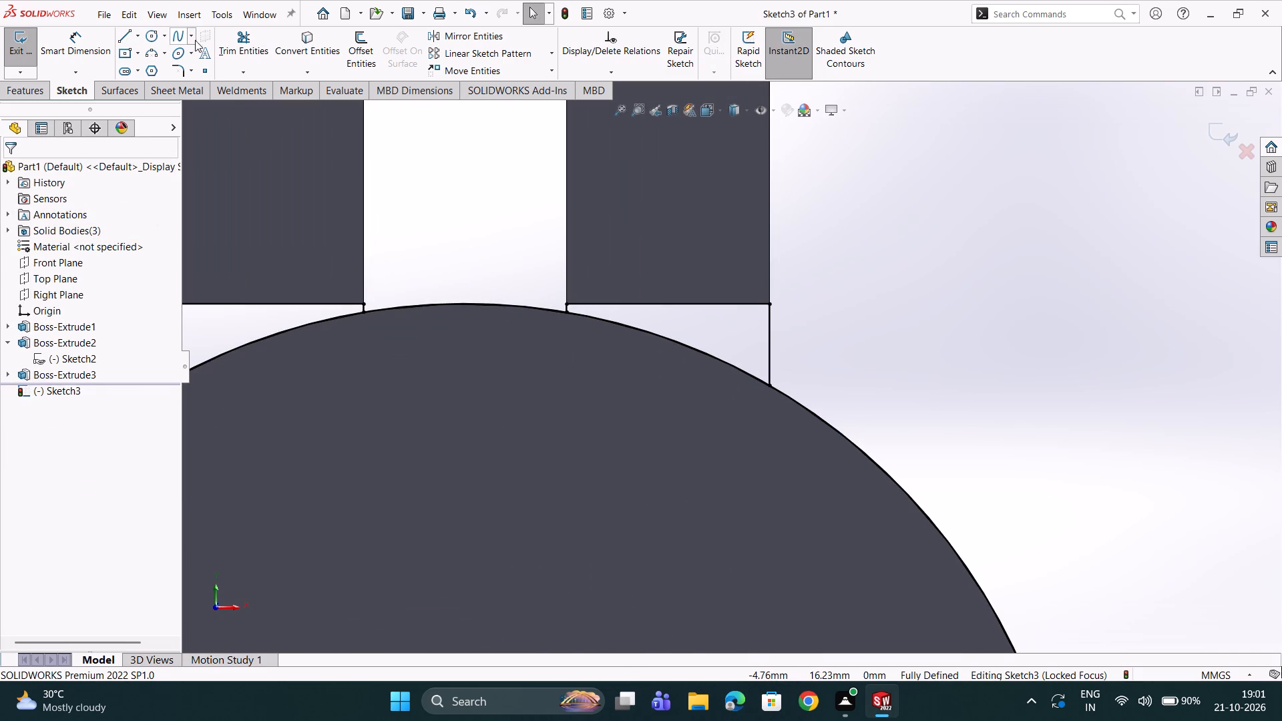
click(234, 59)
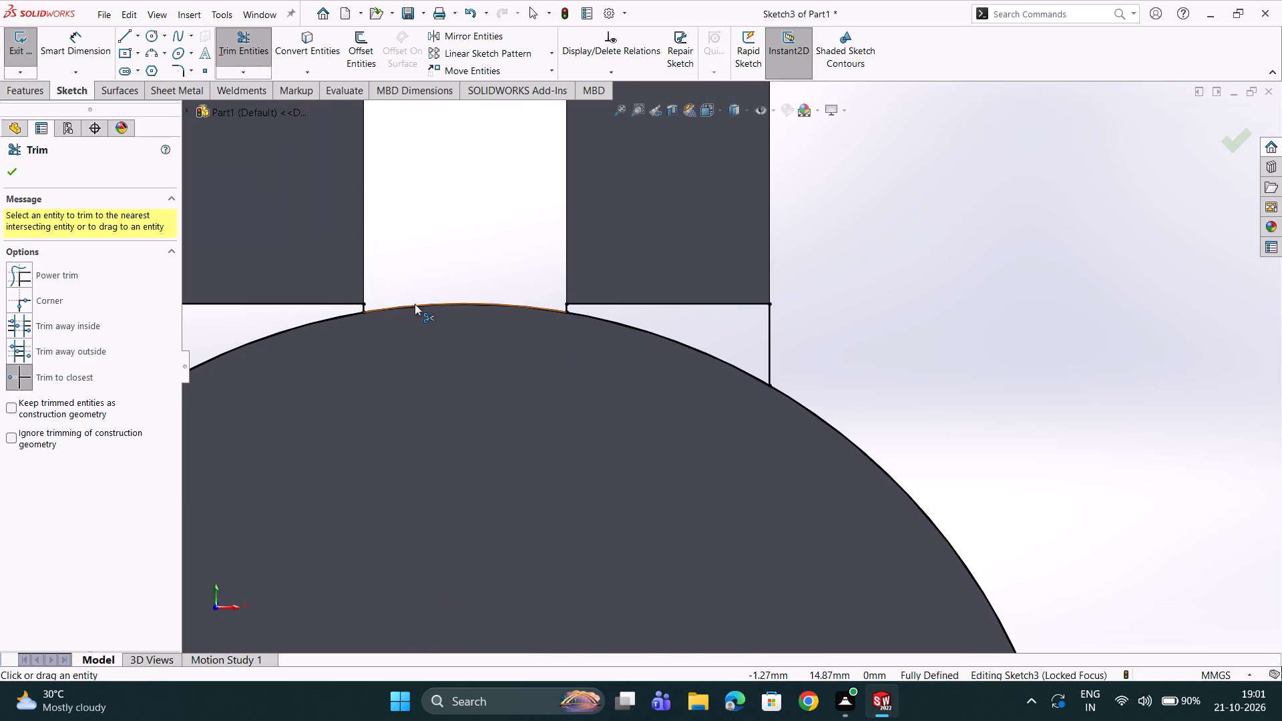
click(415, 302)
scroll(427, 334, up, 2)
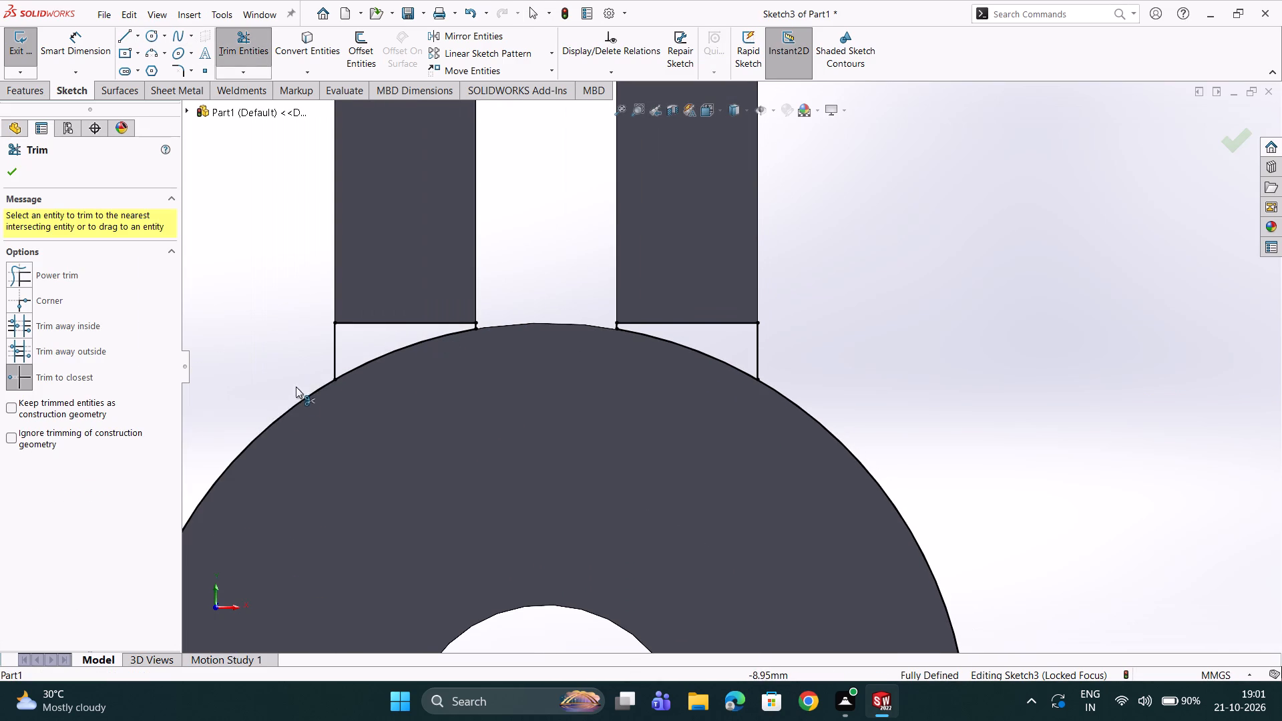
click(302, 397)
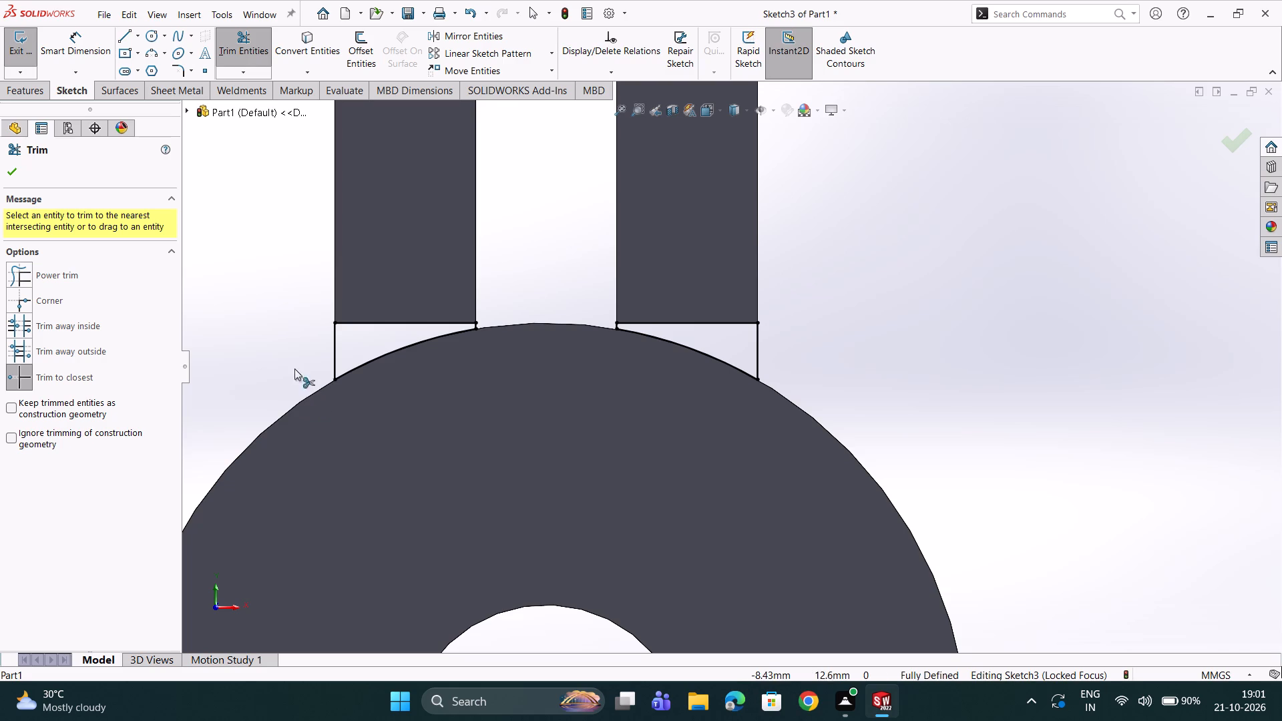
Extrude the gap profiles under both lugs 10 mm in the reversed direction along the ring's thickness, merging the result.
click(11, 89)
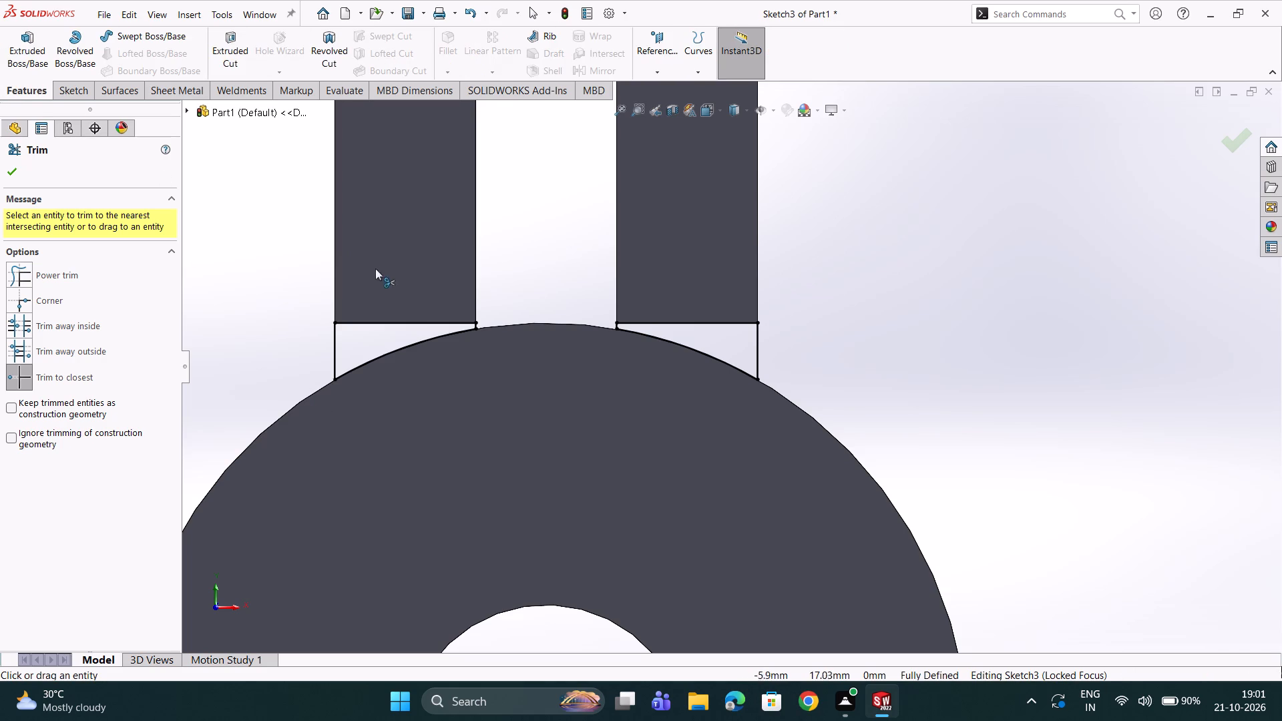
scroll(381, 288, down, 1)
scroll(560, 359, down, 9)
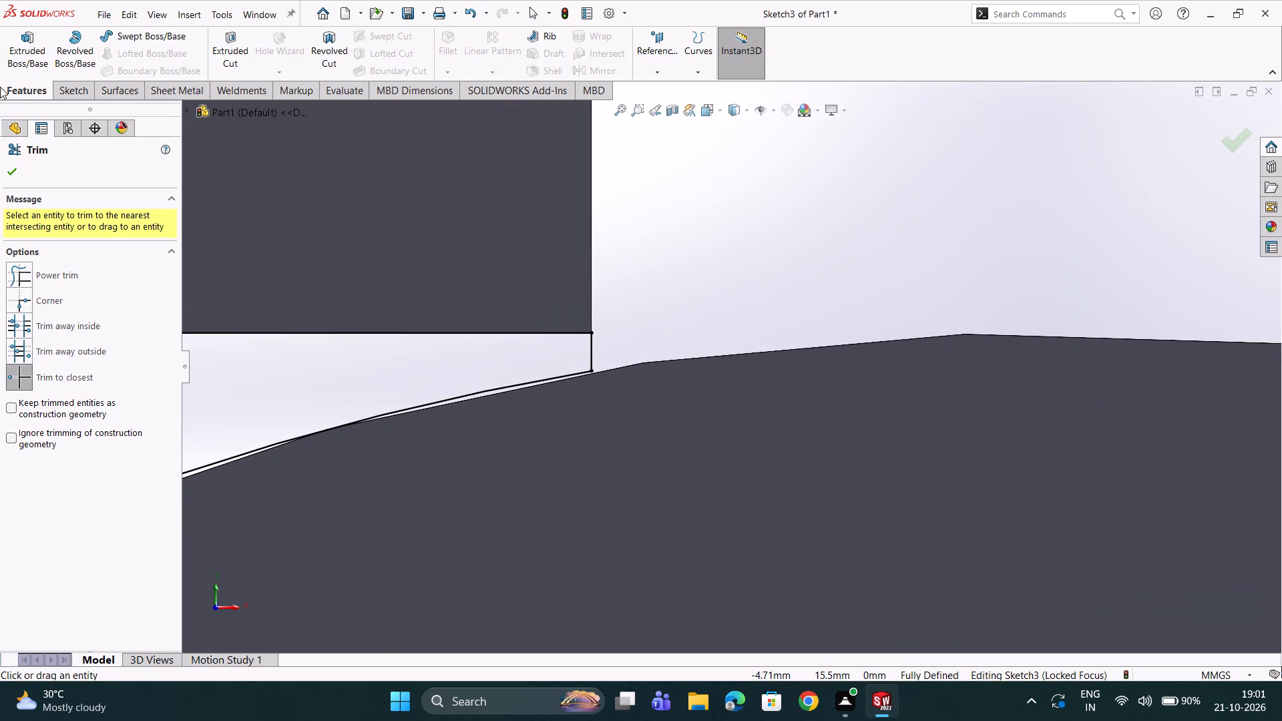
click(27, 51)
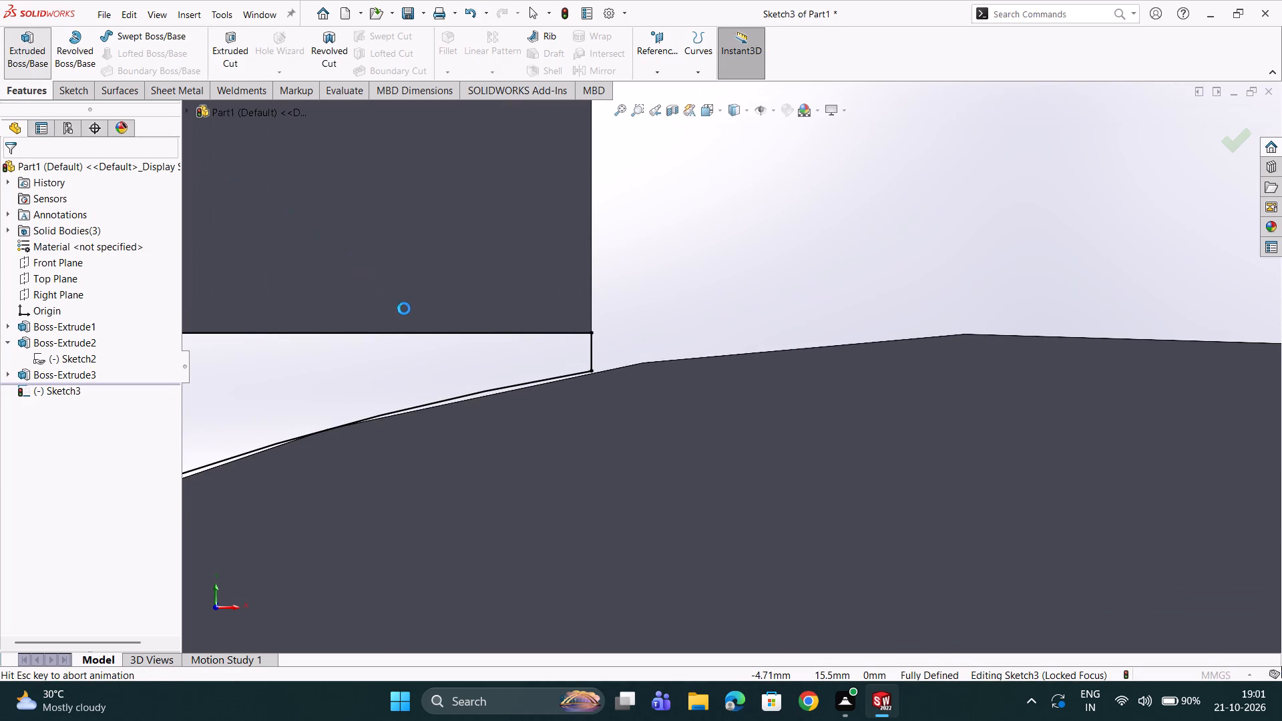
scroll(462, 327, up, 1)
middle_drag(680, 335, 684, 338)
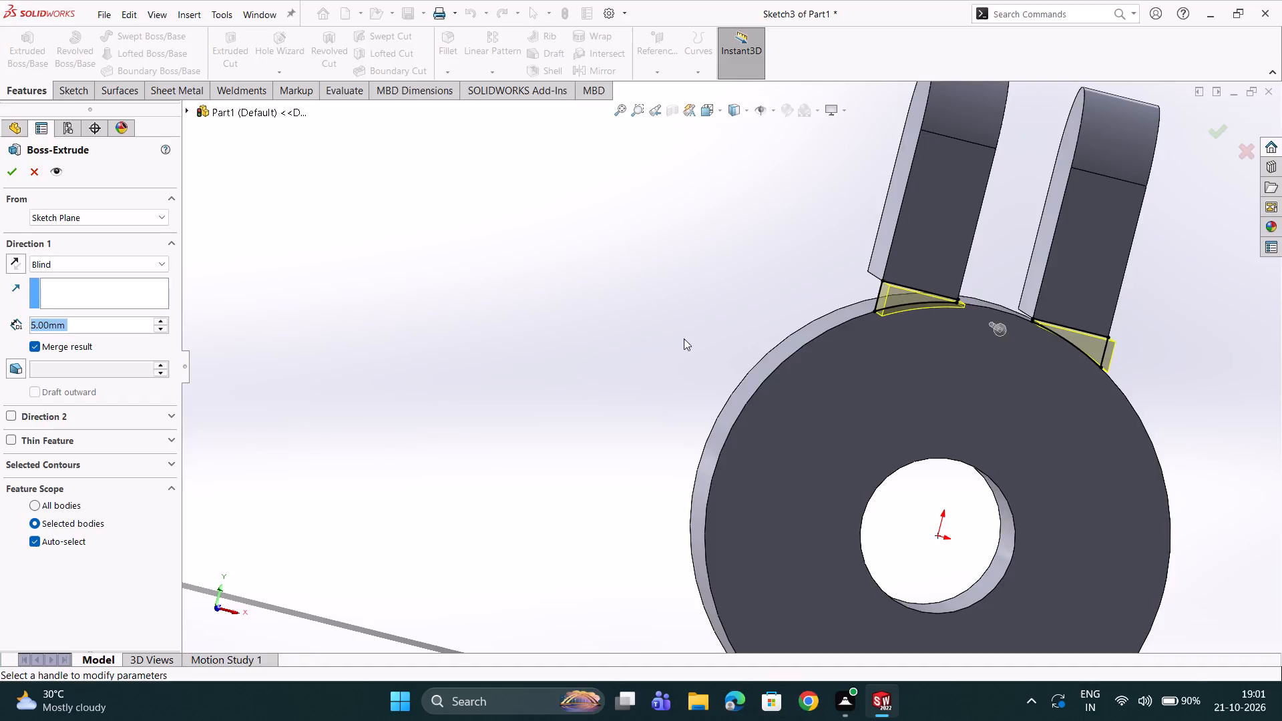
middle_drag(684, 338, 731, 416)
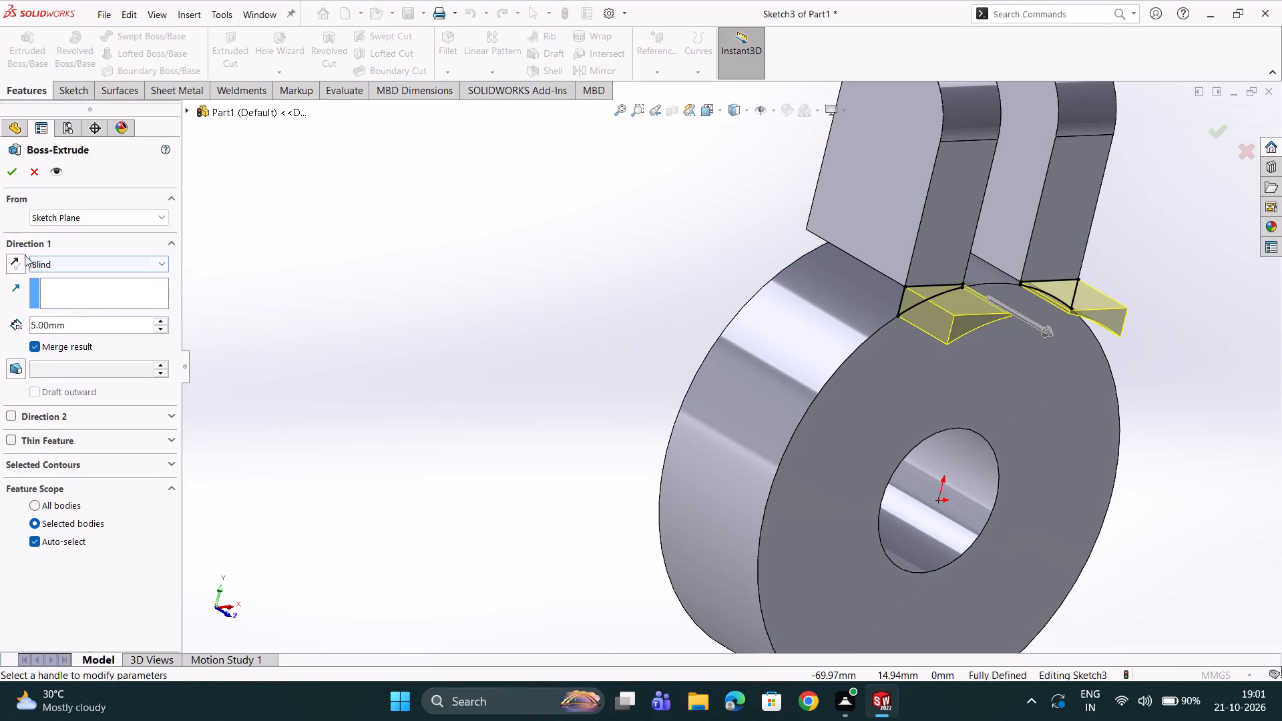
click(15, 255)
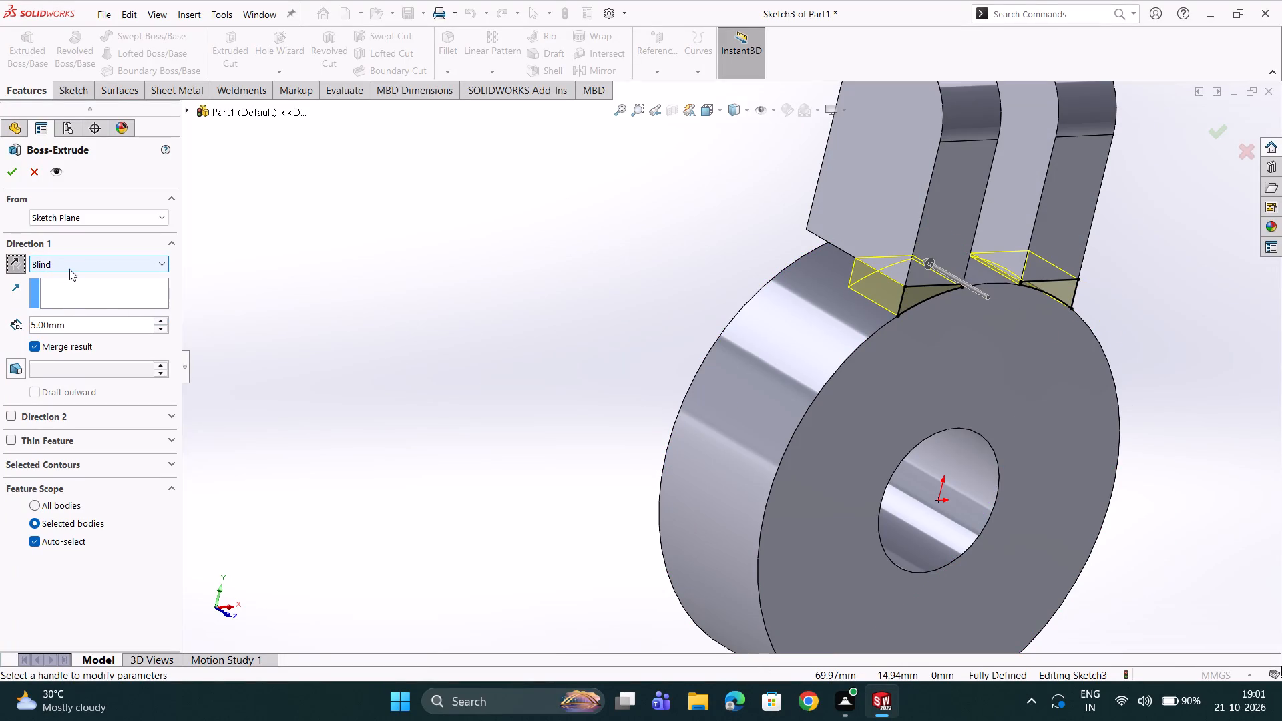
click(159, 320)
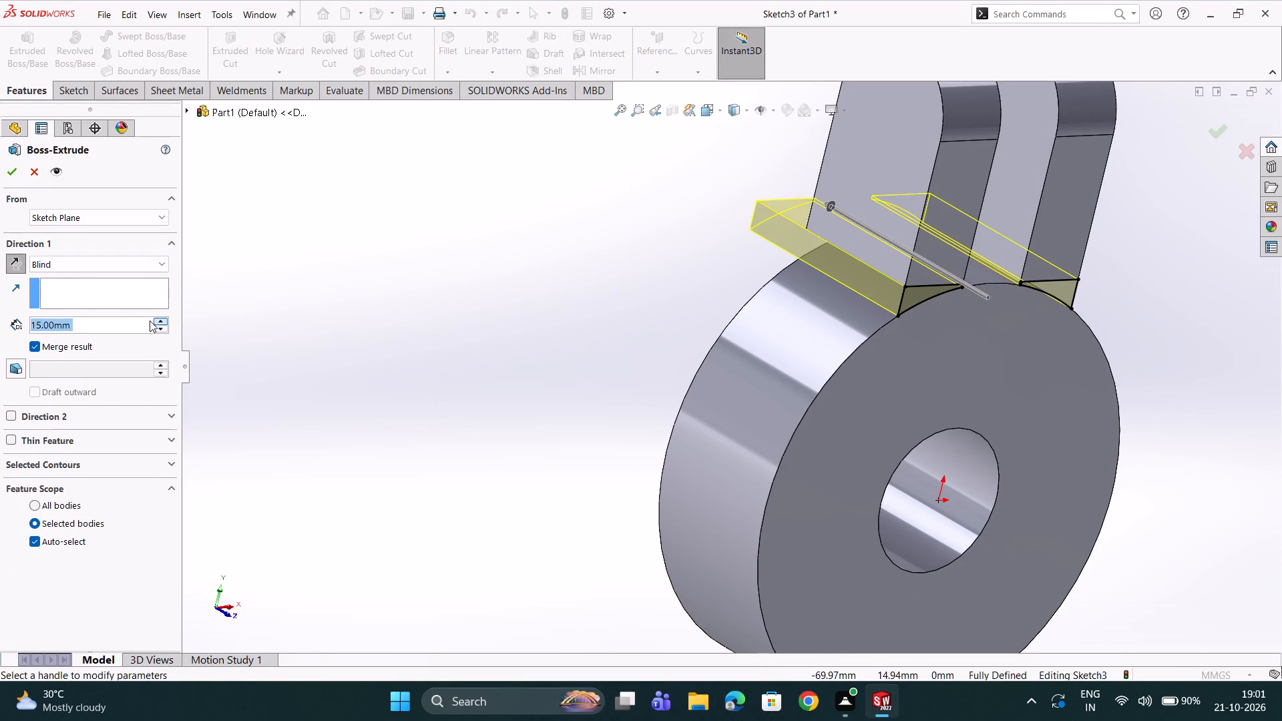
double_click(118, 322)
text(10)
key(Return)
scroll(693, 403, down, 1)
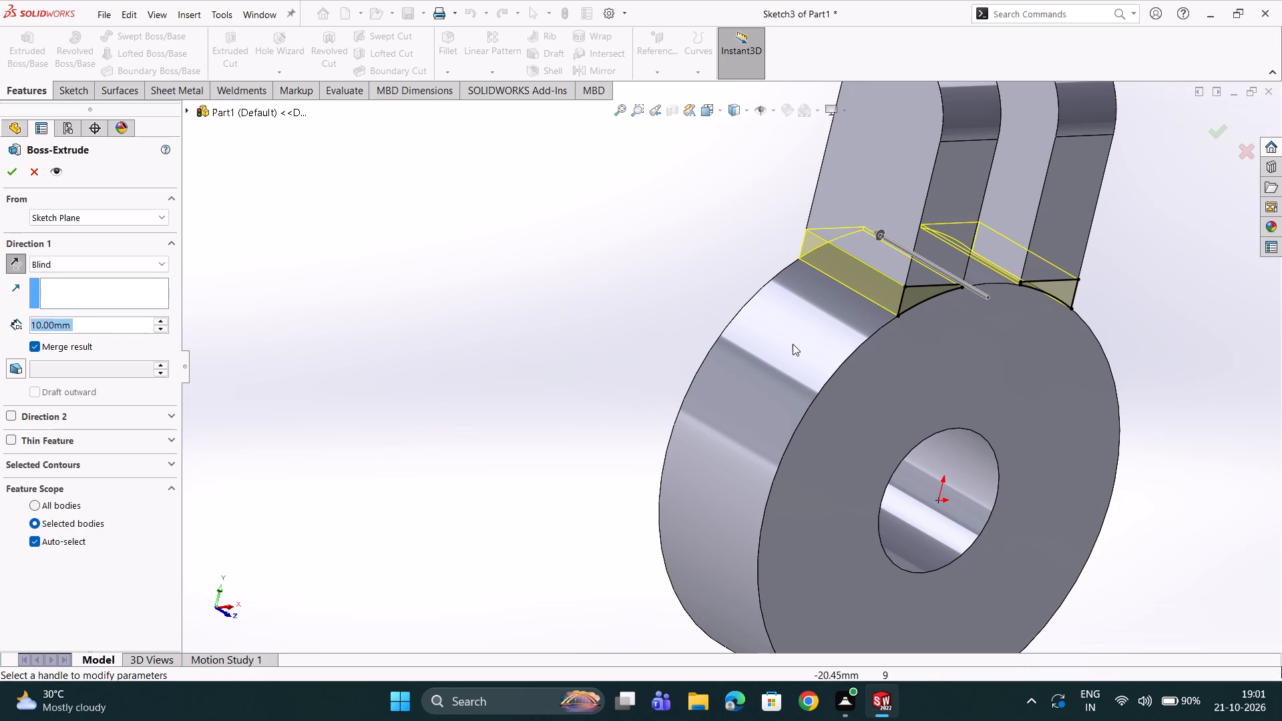
scroll(798, 342, down, 2)
middle_drag(801, 338, 727, 394)
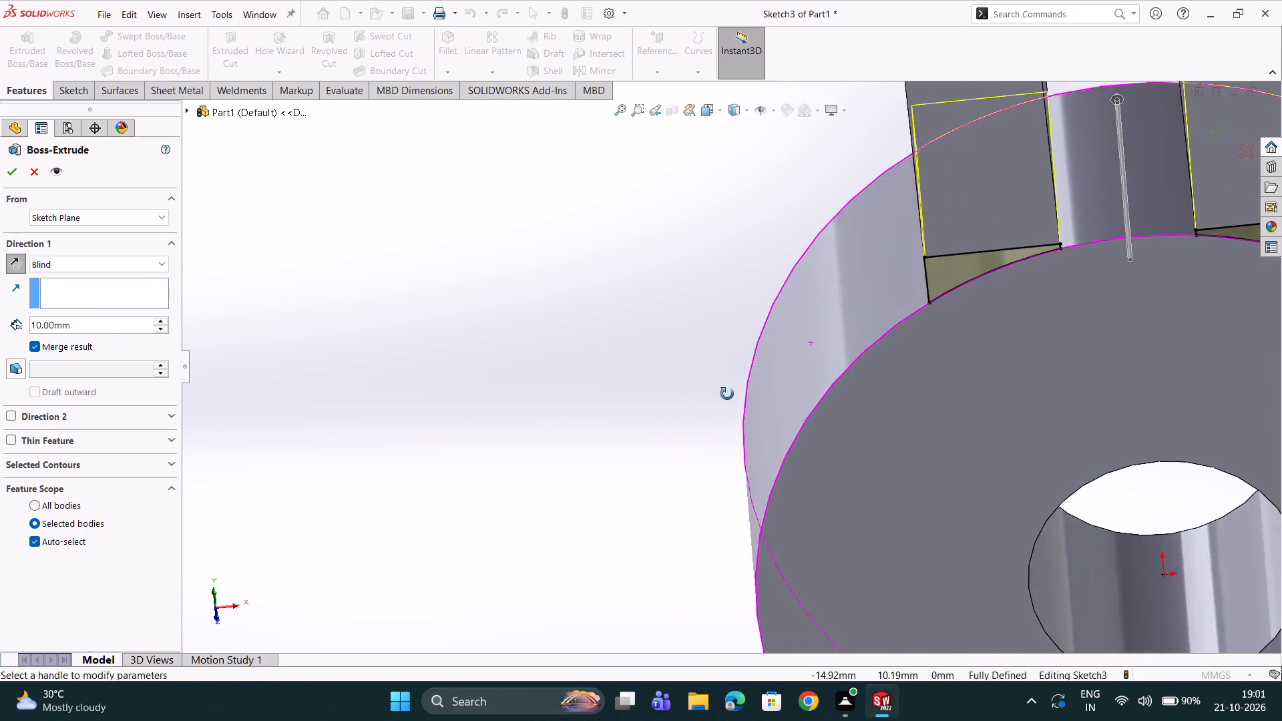
middle_drag(727, 394, 718, 399)
middle_drag(714, 385, 781, 381)
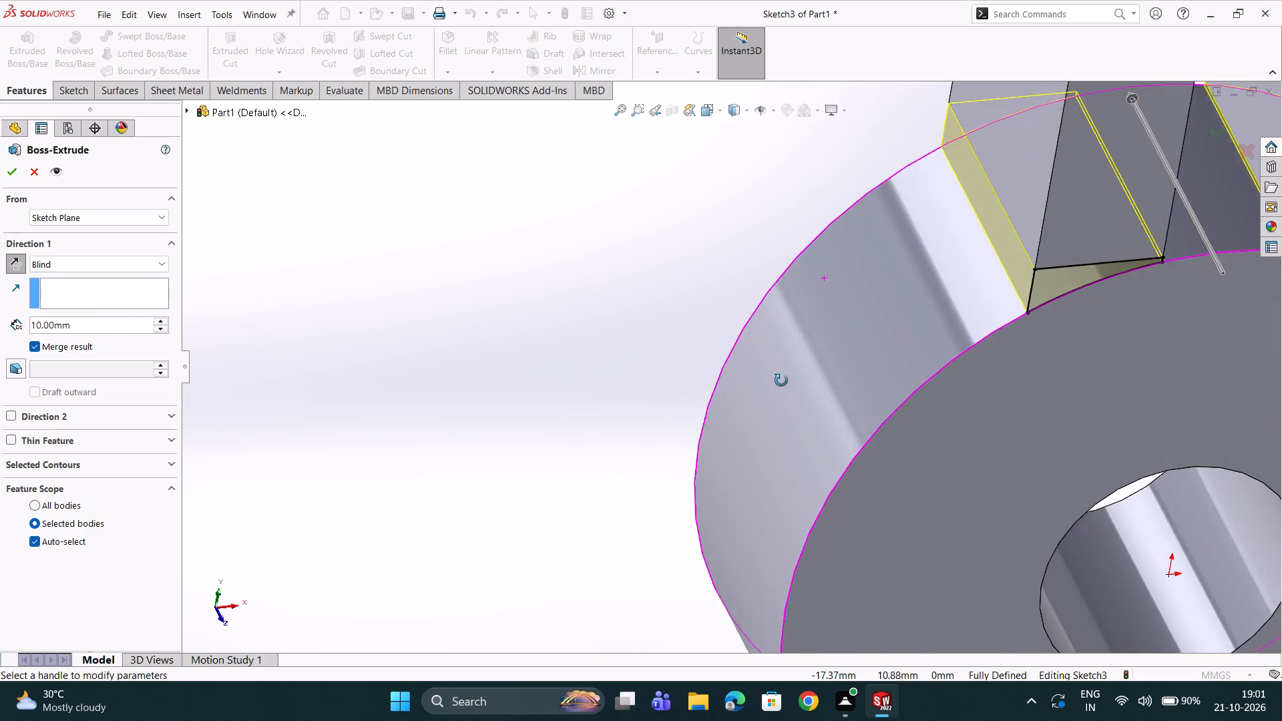
middle_drag(781, 381, 862, 395)
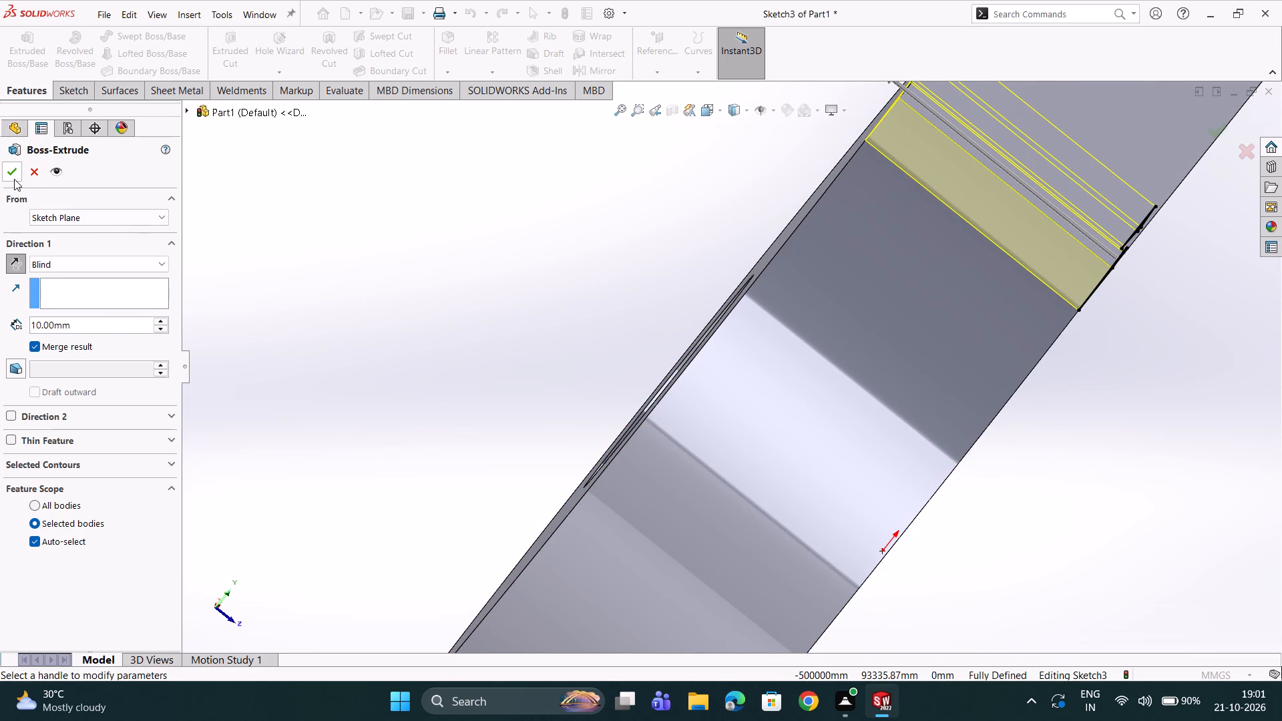
click(14, 176)
Examine the filled joints between the two lugs and the ring from several angles.
scroll(628, 288, up, 2)
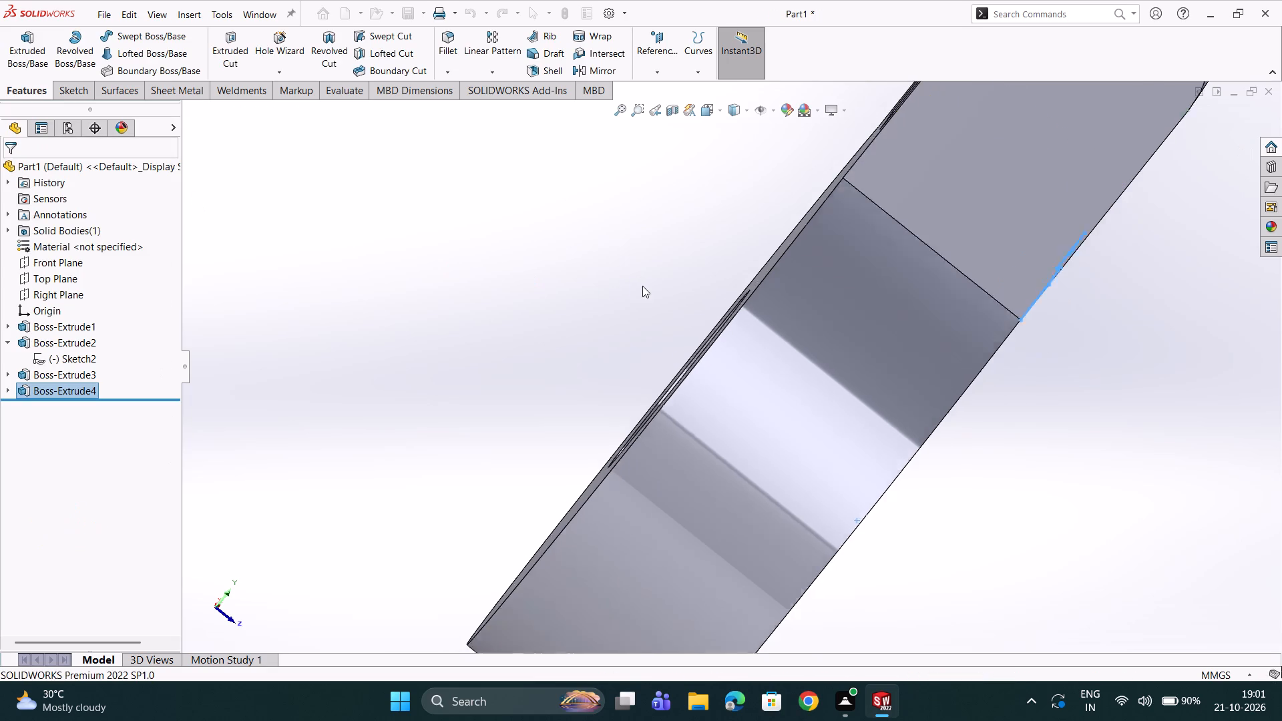
scroll(642, 286, up, 1)
middle_drag(675, 286, 566, 241)
click(568, 242)
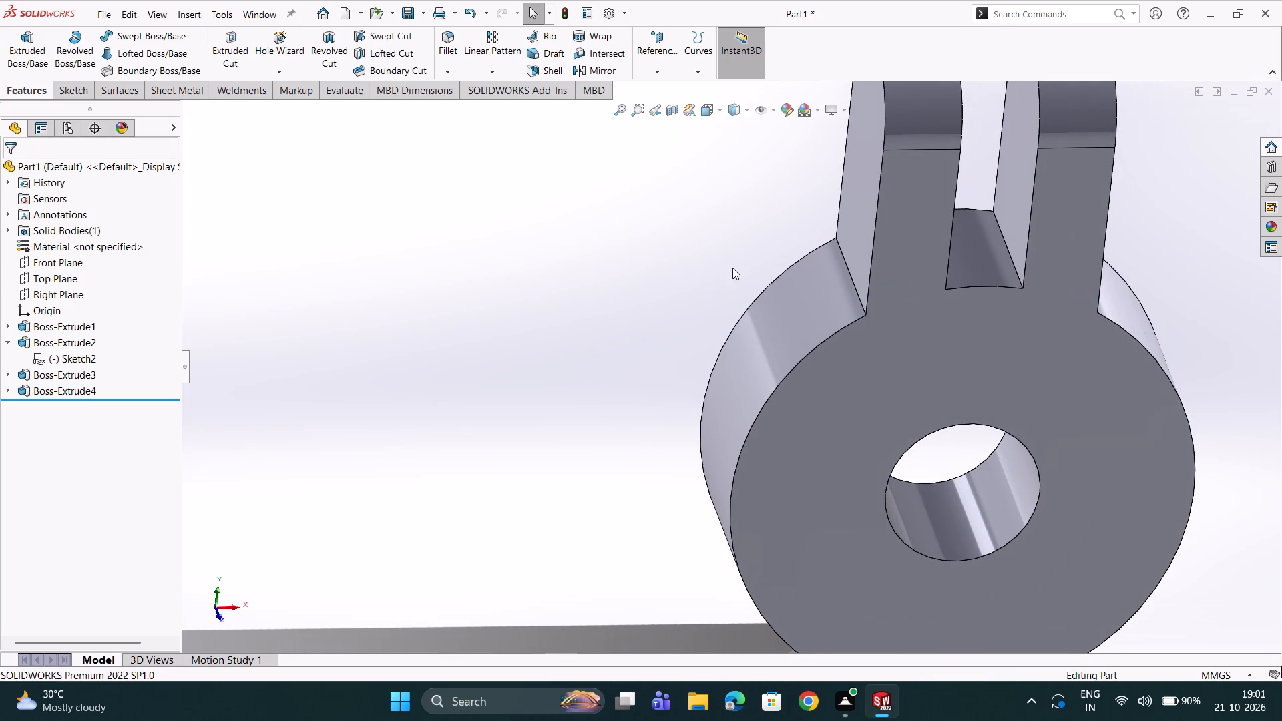
scroll(732, 268, down, 1)
scroll(787, 246, up, 3)
scroll(793, 254, down, 4)
scroll(905, 369, up, 3)
scroll(912, 365, down, 2)
middle_drag(912, 365, 907, 360)
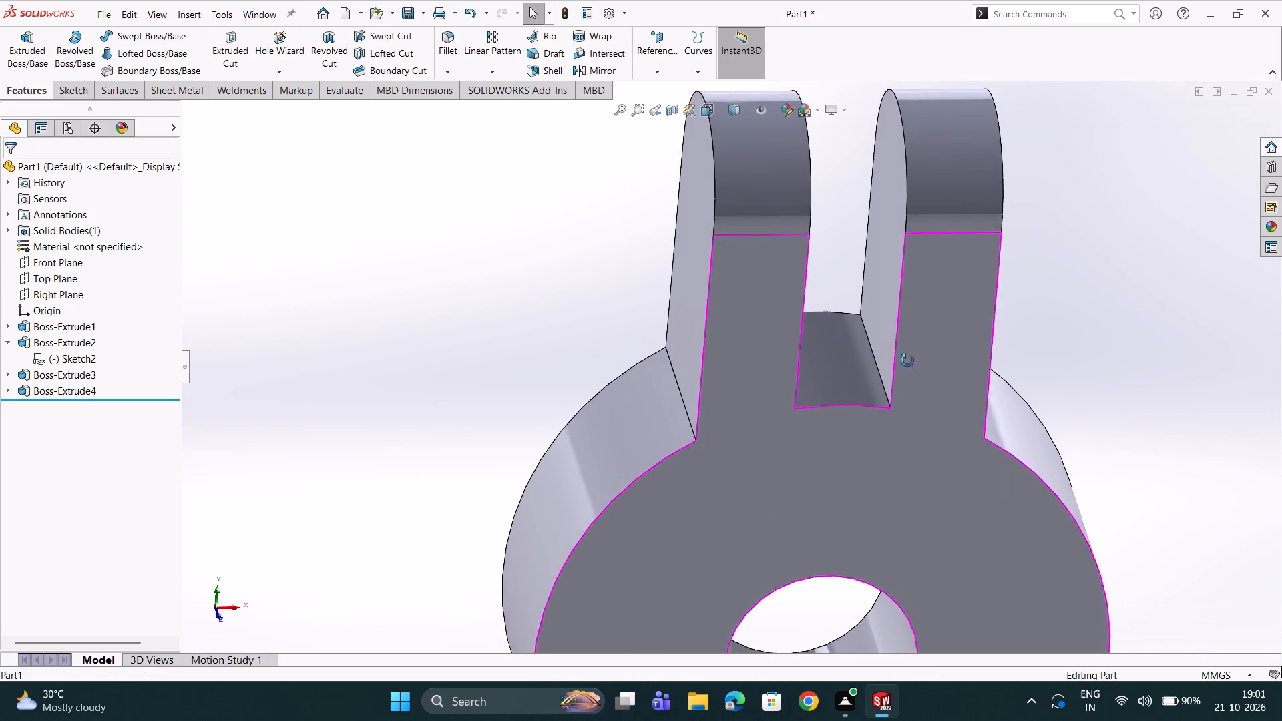
middle_drag(907, 360, 877, 278)
scroll(877, 278, up, 3)
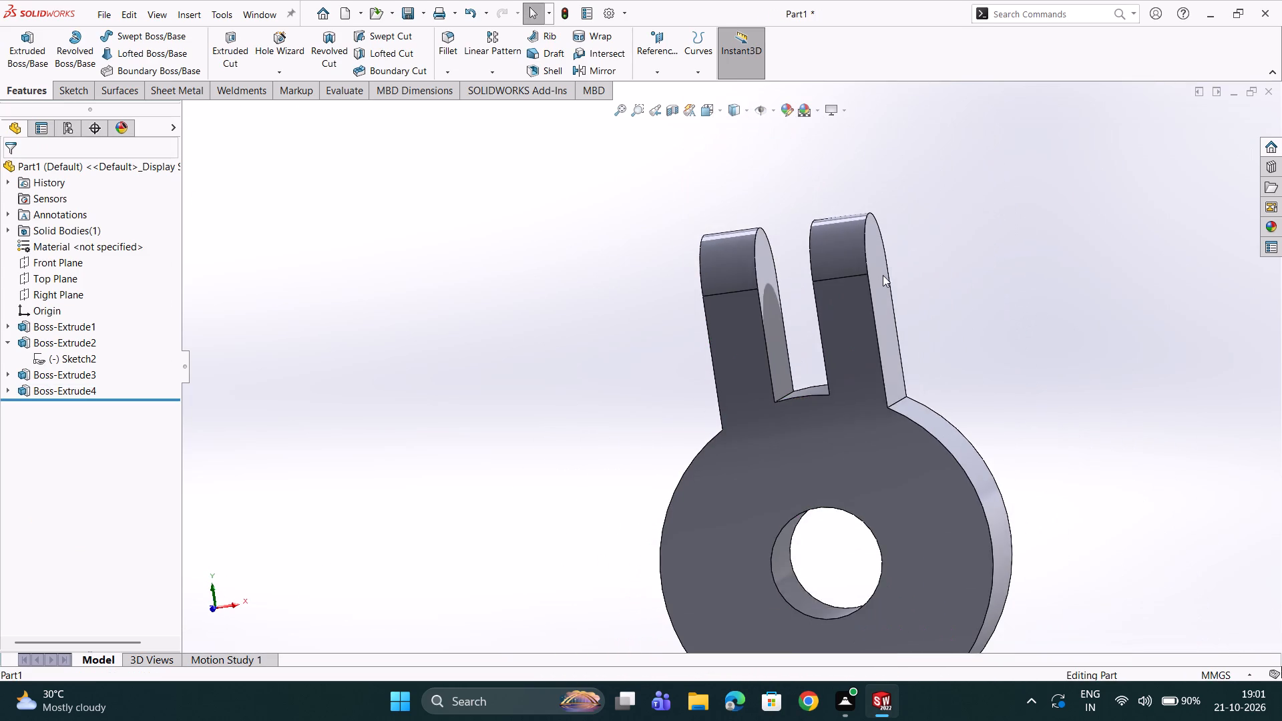
Sketch a circle of about 1.47 mm radius on the right lug's outer face, centred on the rounded end's centre.
middle_drag(883, 275, 834, 278)
click(852, 266)
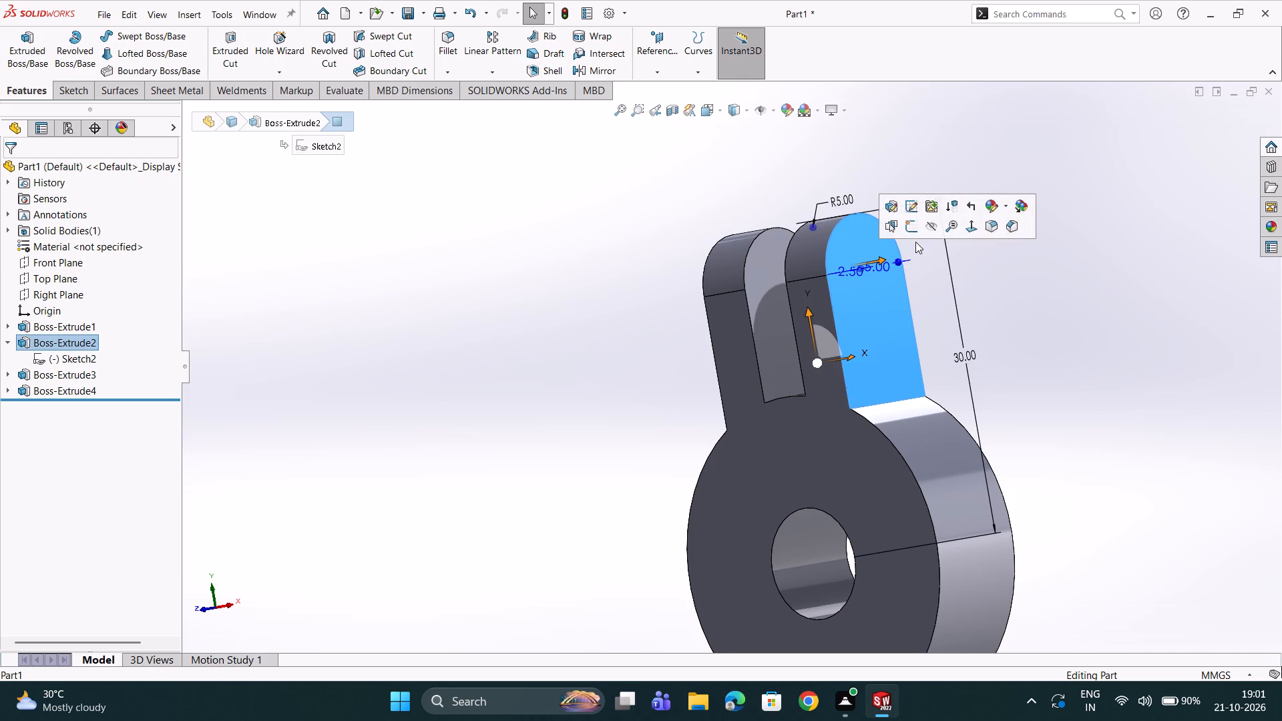
click(911, 222)
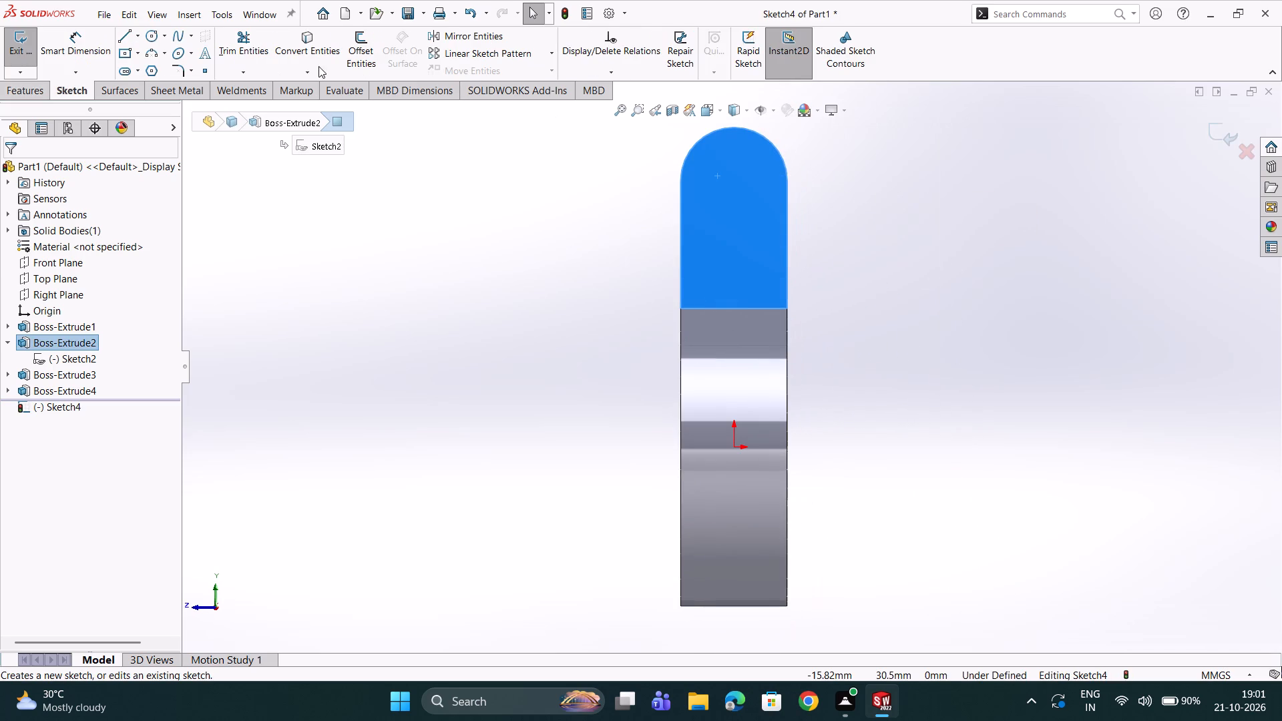
click(152, 36)
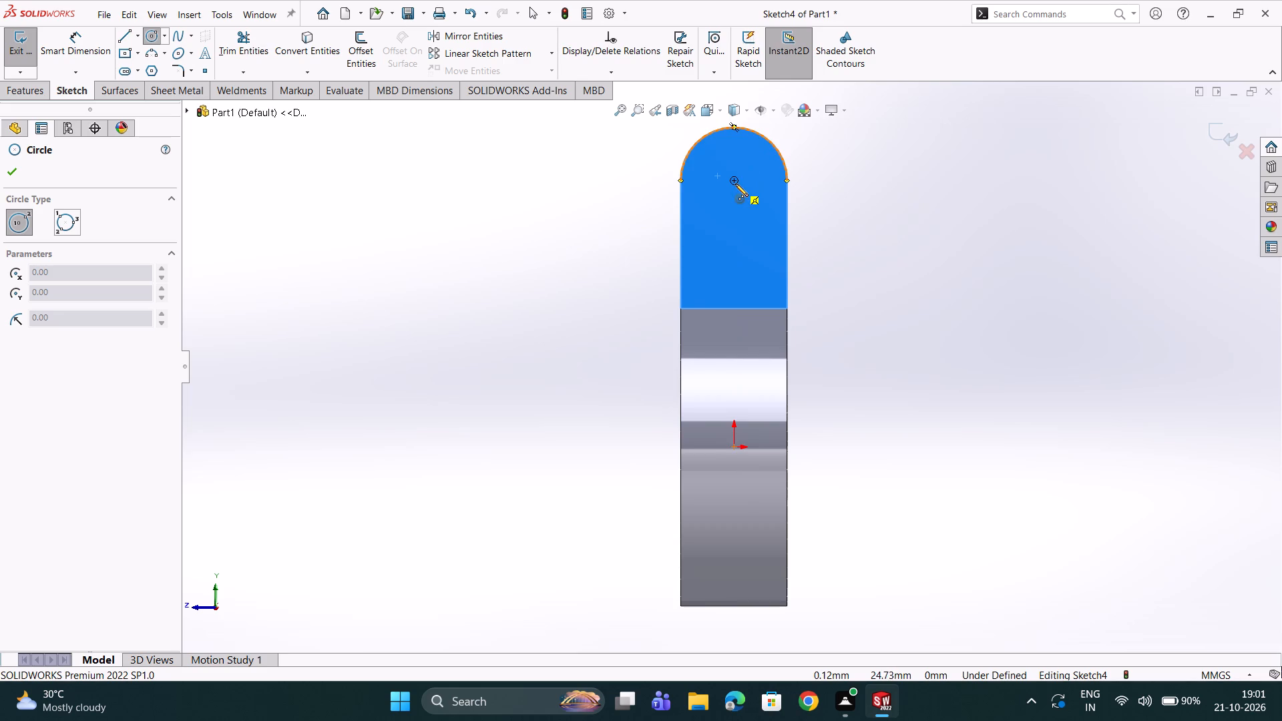
click(735, 180)
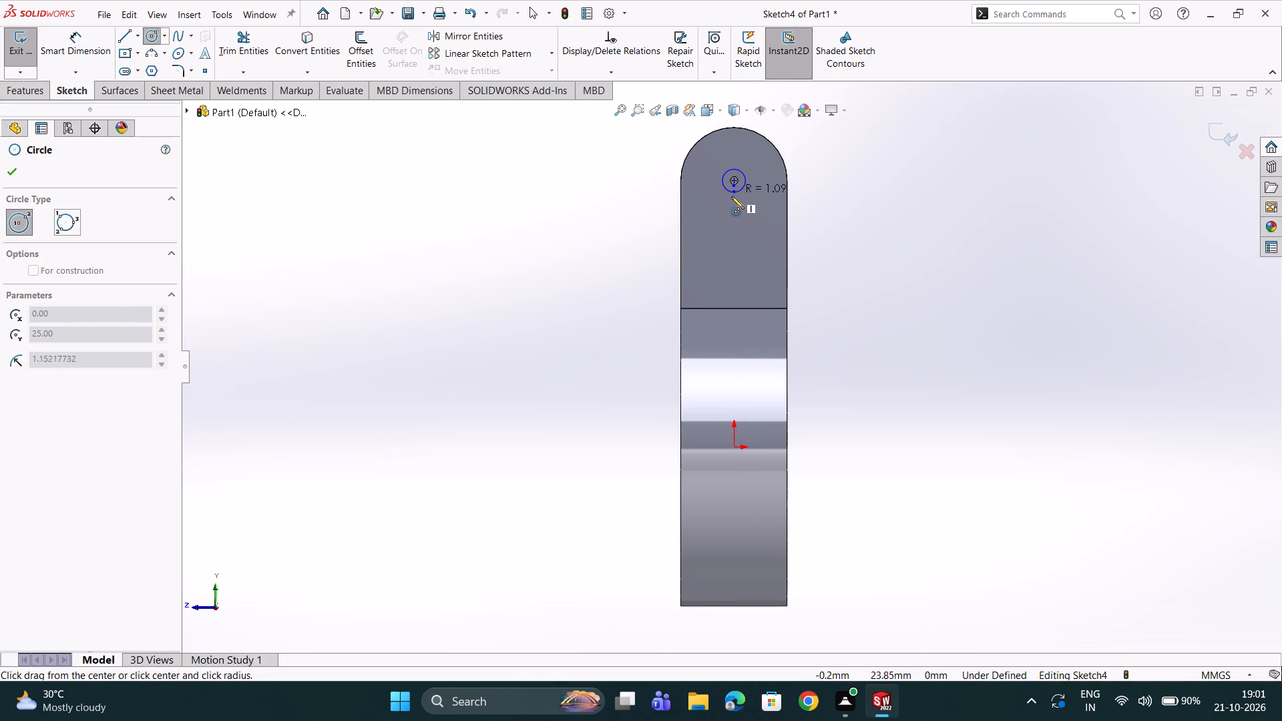
click(731, 196)
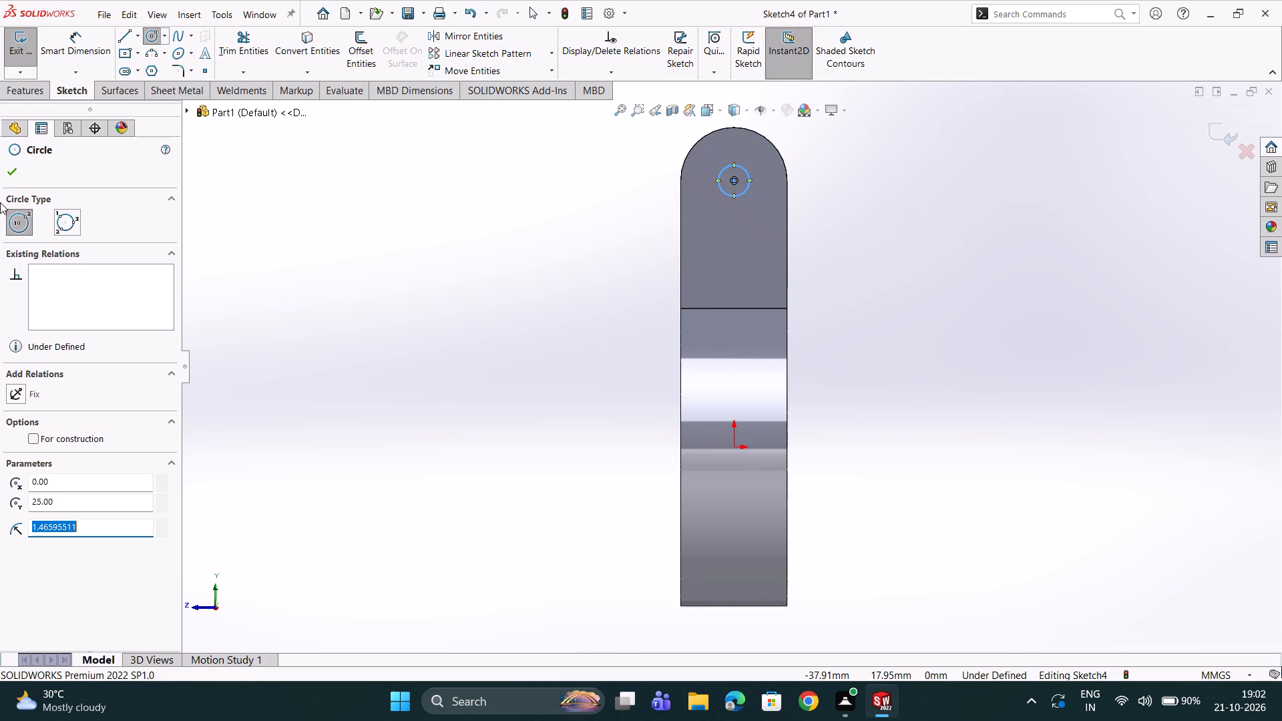
Dimension the lug circle's diameter as 3 mm.
click(80, 45)
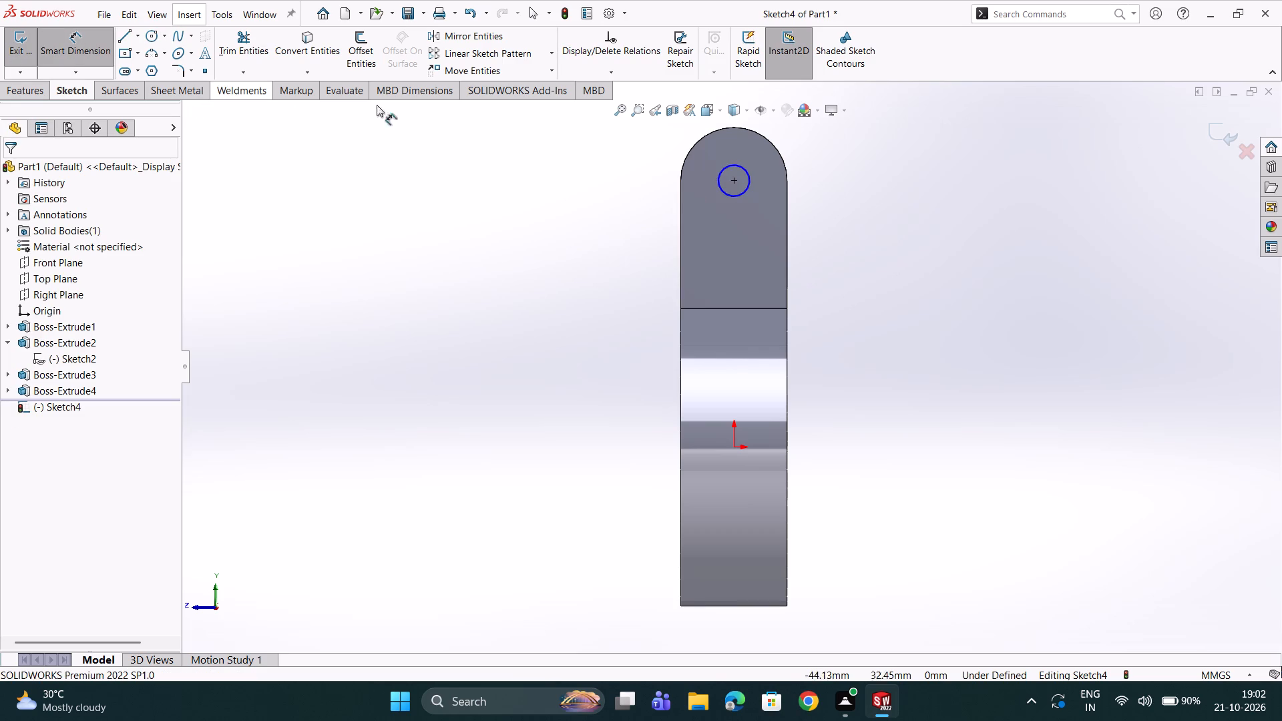
click(722, 171)
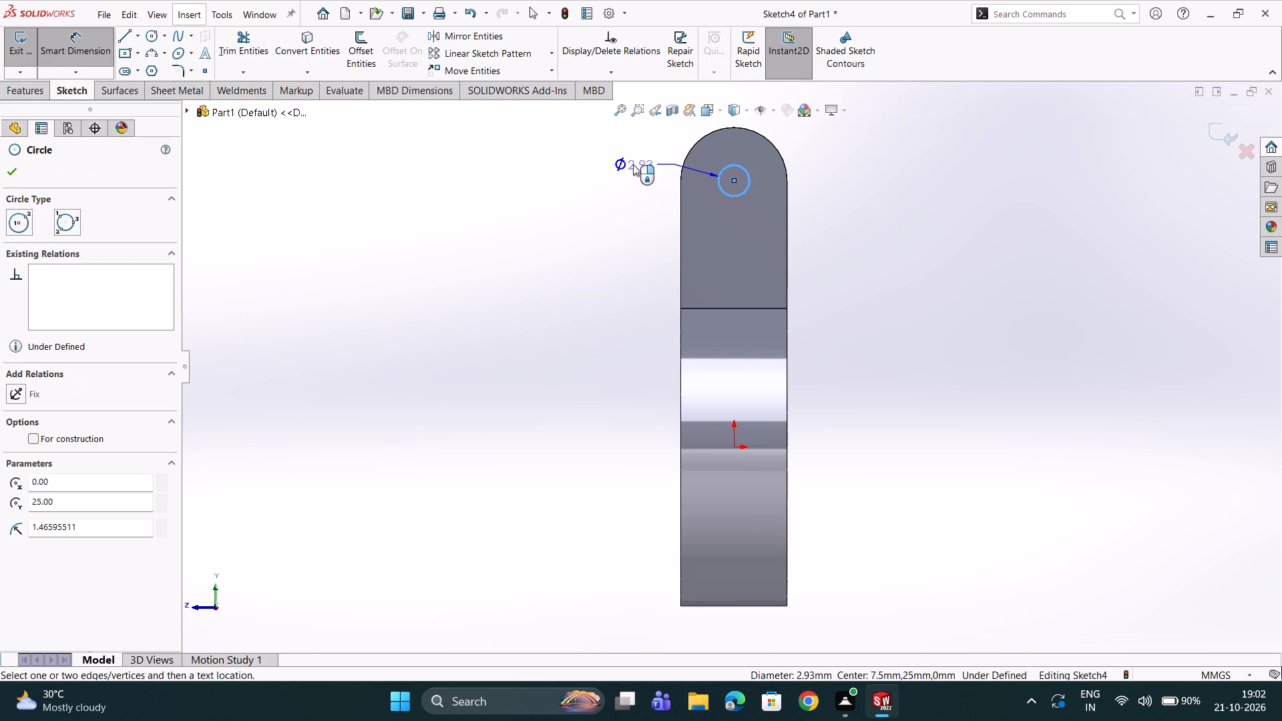
click(633, 164)
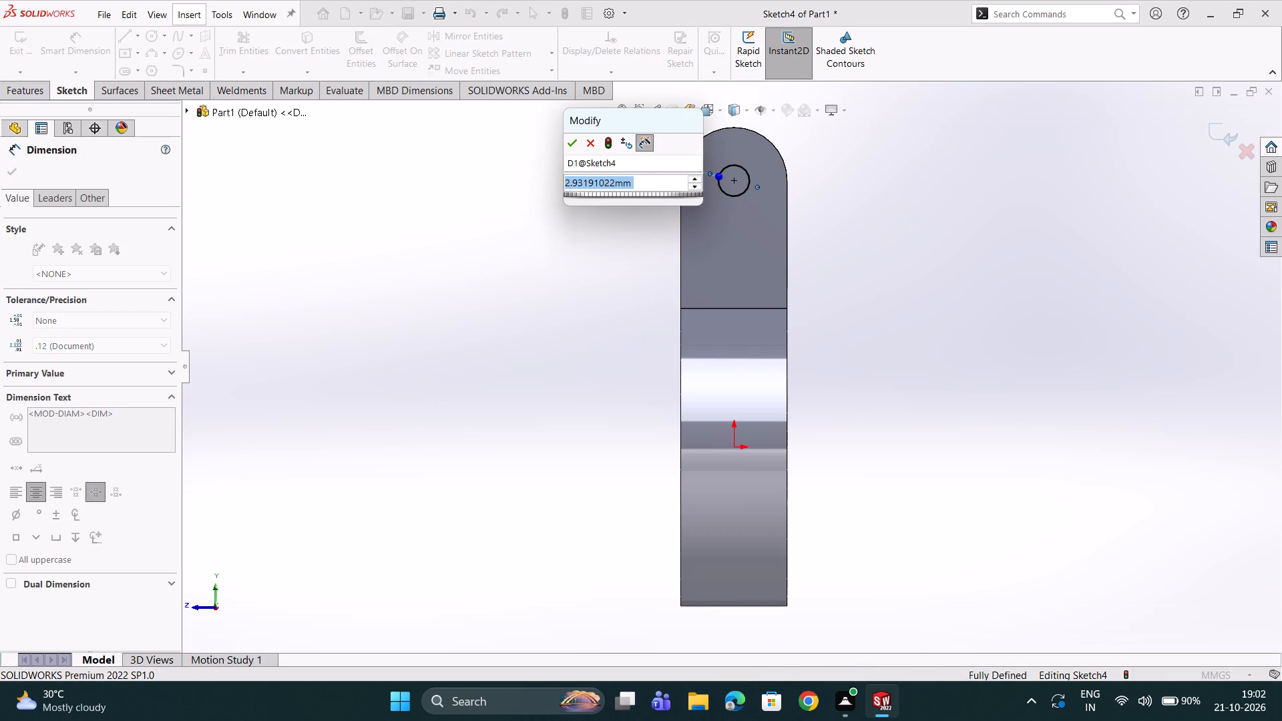
key(3)
key(Return)
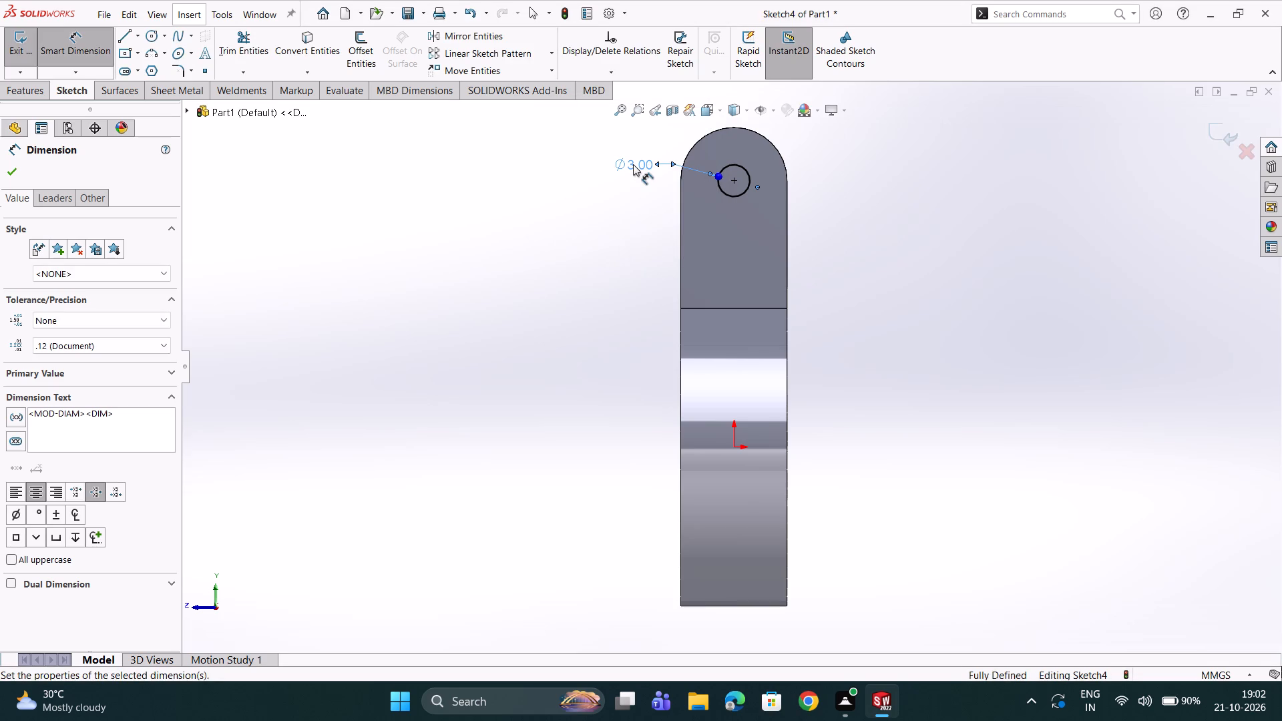
click(17, 174)
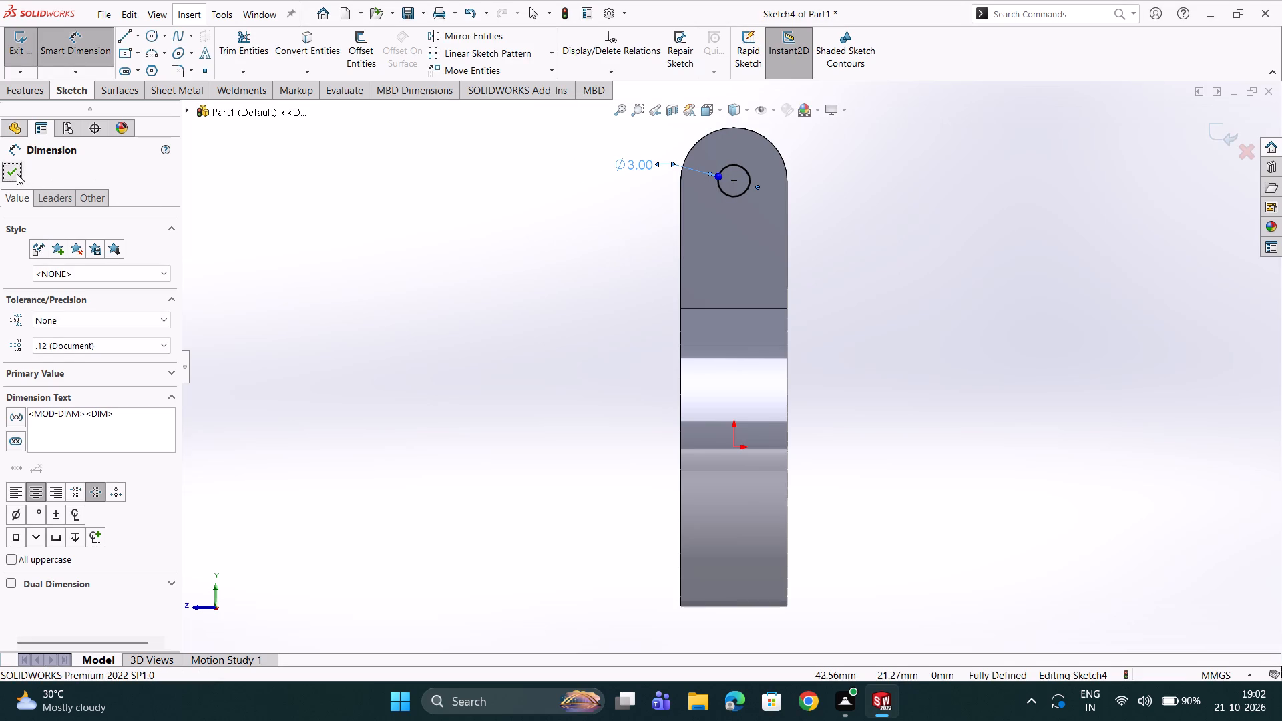
Cut-extrude the 3 mm circle to a blind depth of 20 mm through both lugs.
click(33, 90)
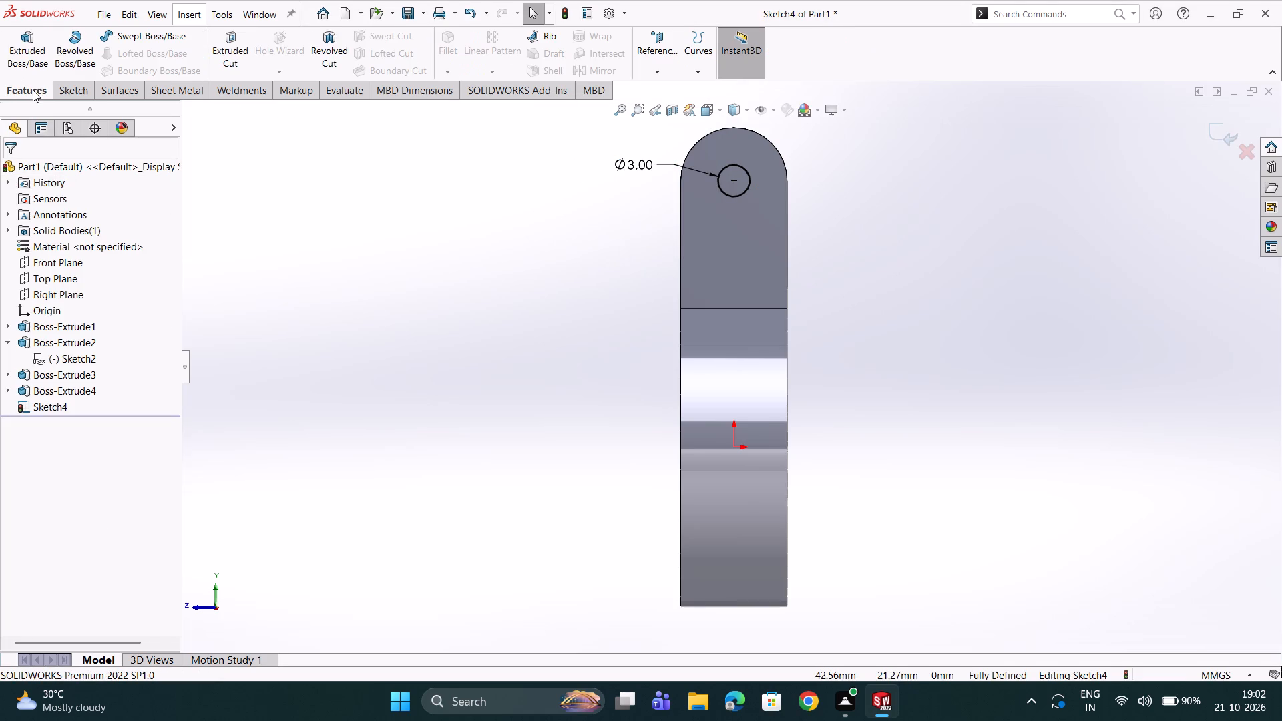
click(228, 43)
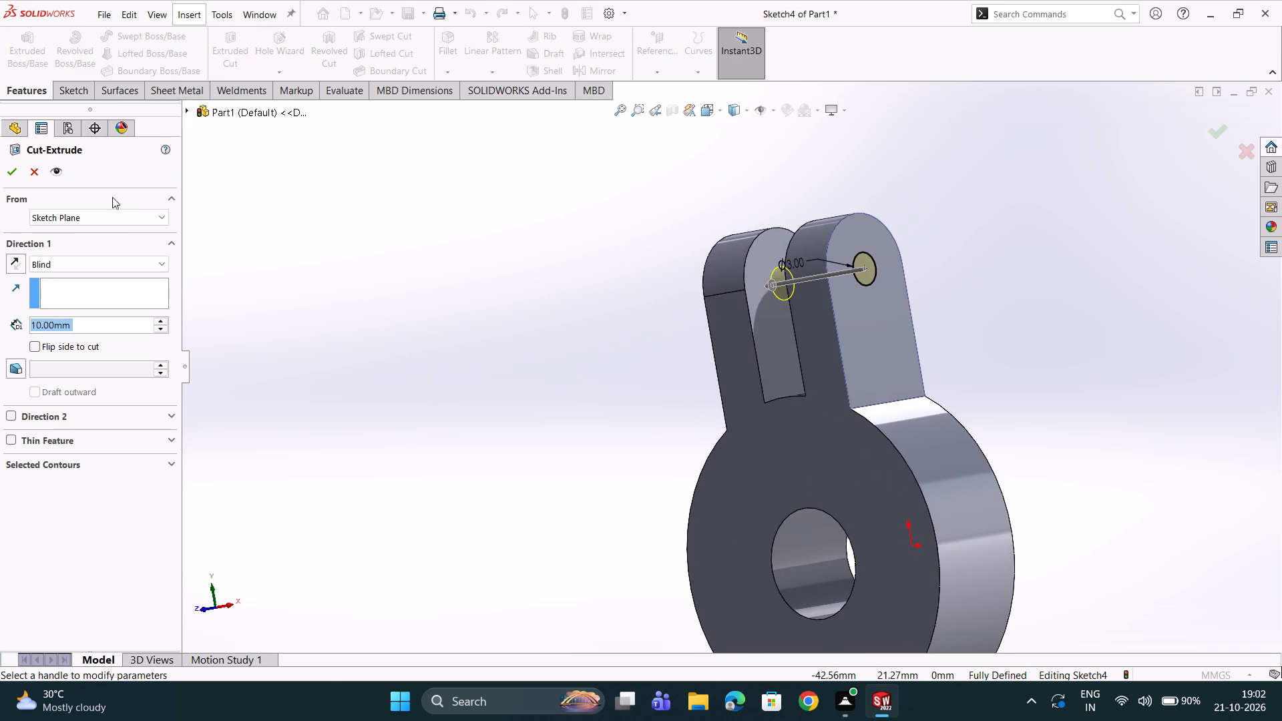
click(161, 322)
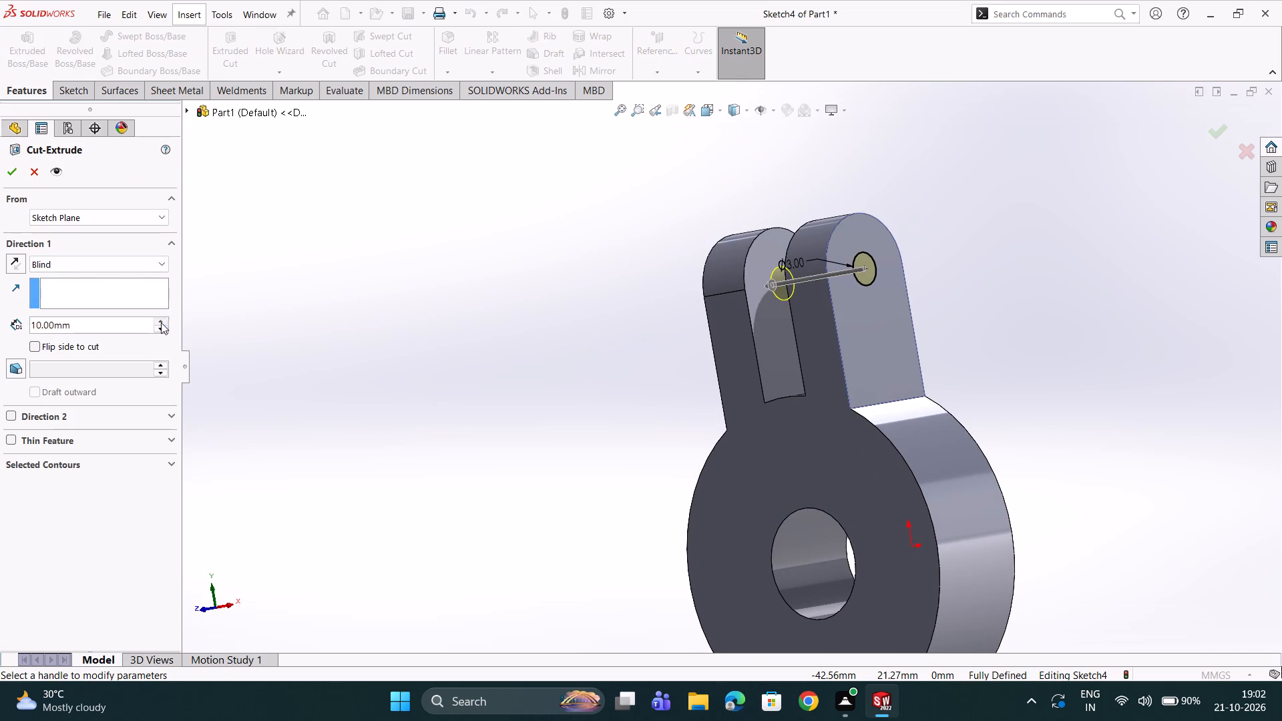
click(161, 322)
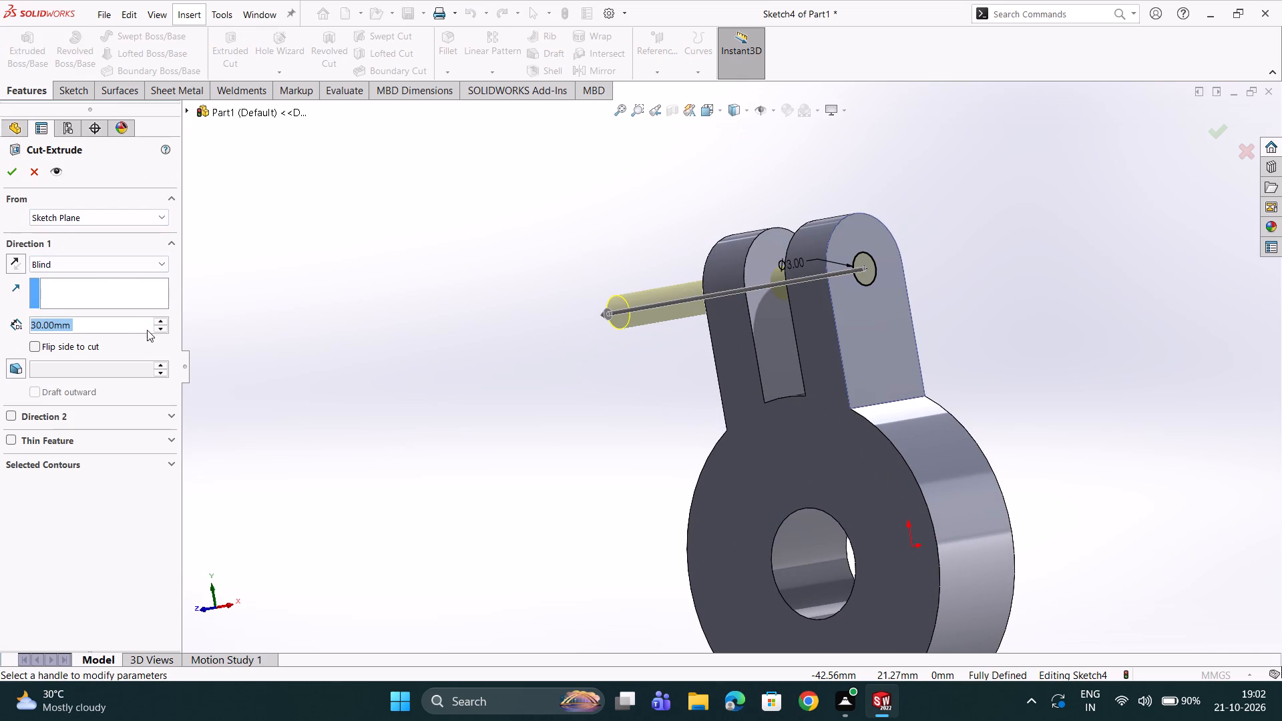
click(170, 327)
click(163, 327)
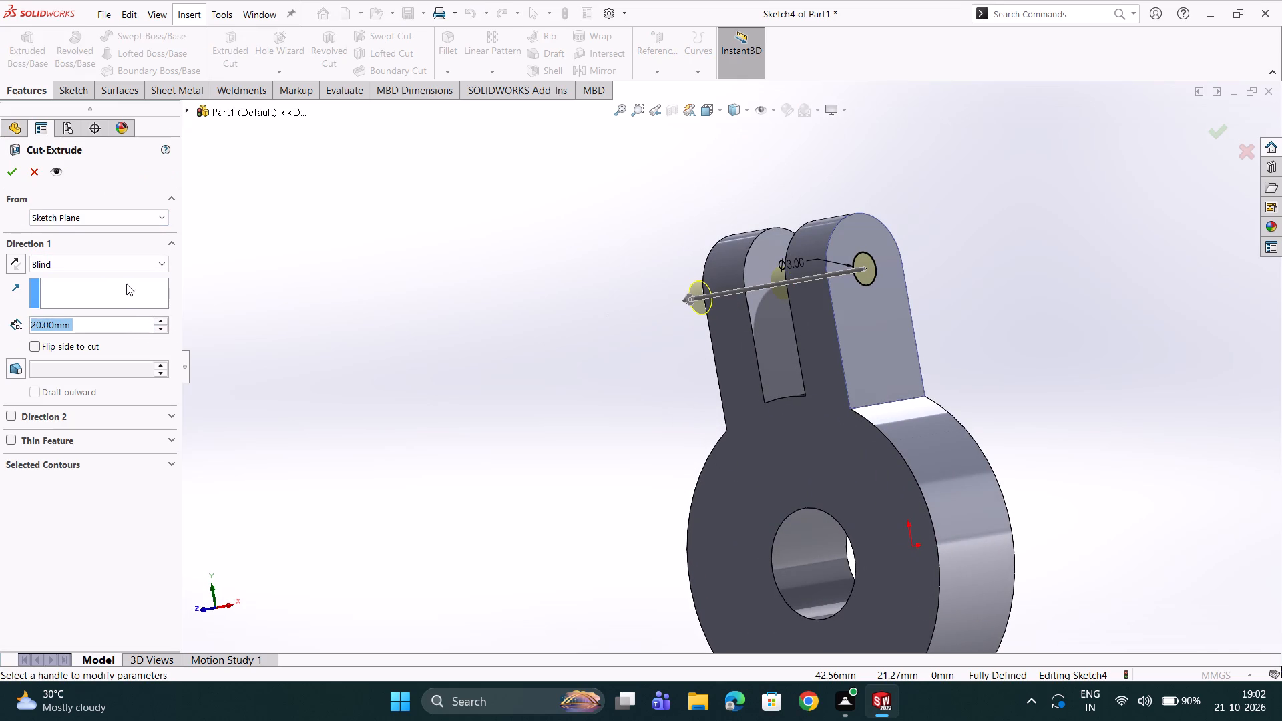
click(11, 166)
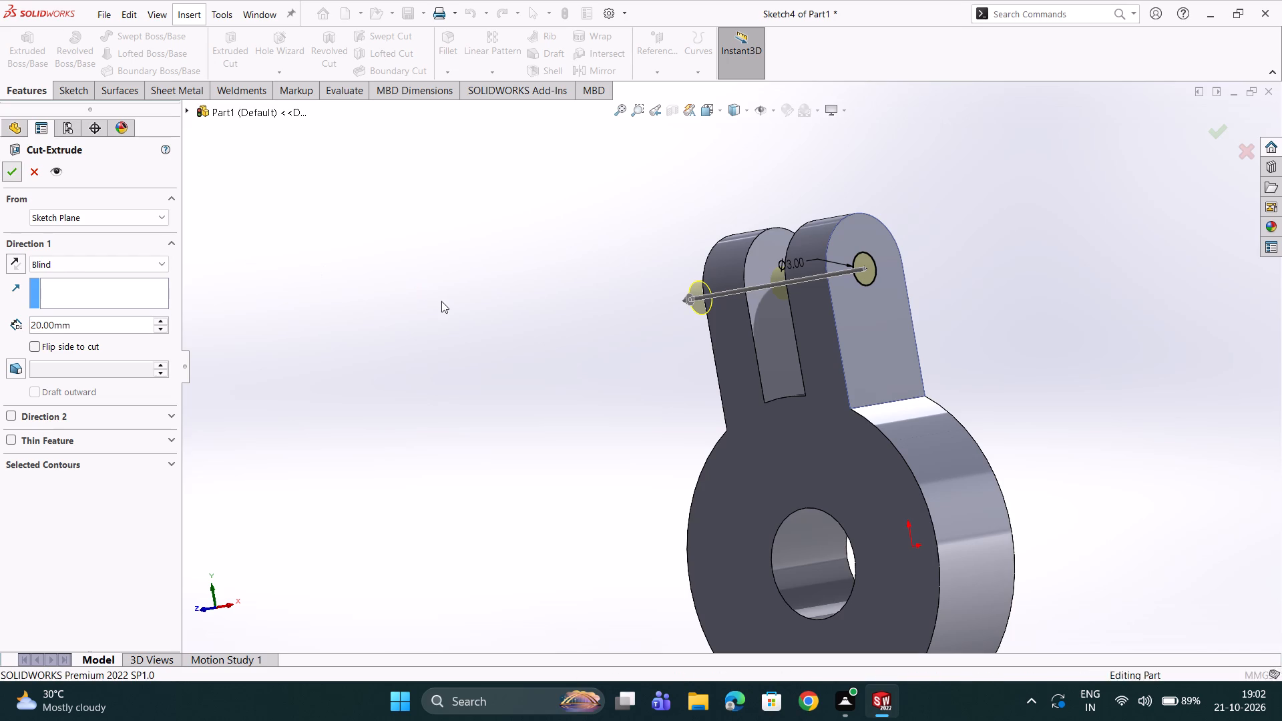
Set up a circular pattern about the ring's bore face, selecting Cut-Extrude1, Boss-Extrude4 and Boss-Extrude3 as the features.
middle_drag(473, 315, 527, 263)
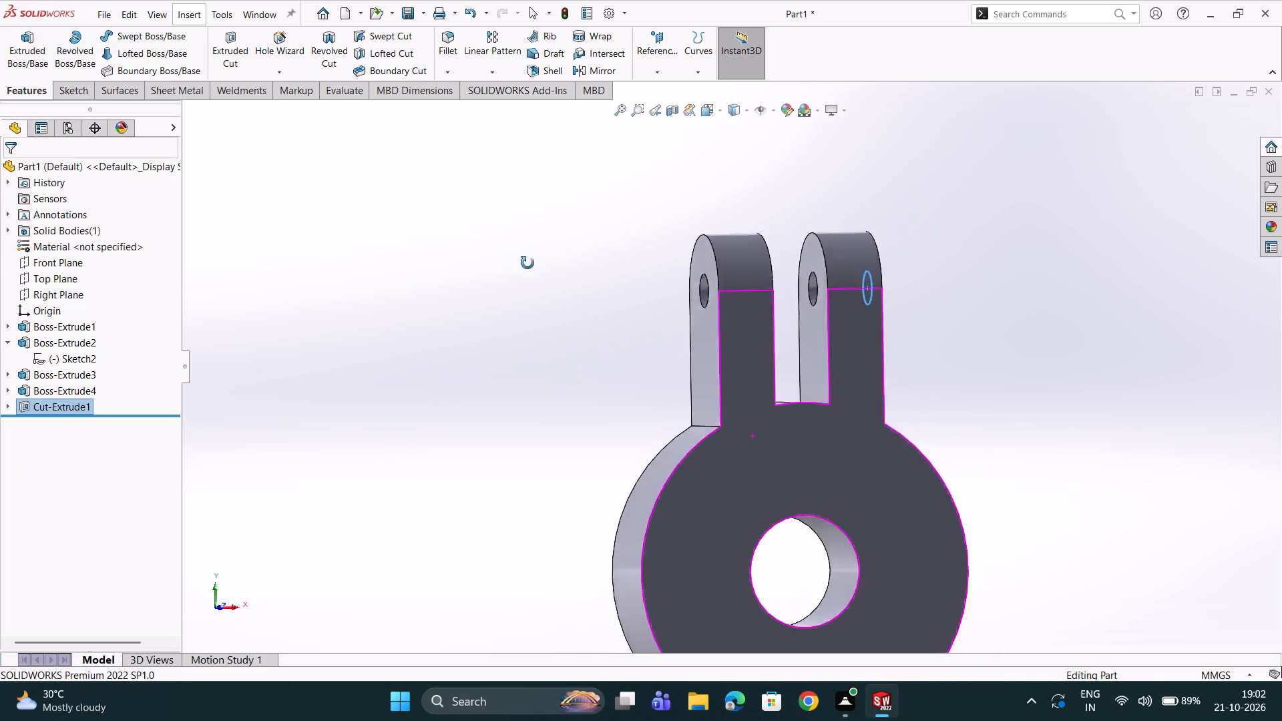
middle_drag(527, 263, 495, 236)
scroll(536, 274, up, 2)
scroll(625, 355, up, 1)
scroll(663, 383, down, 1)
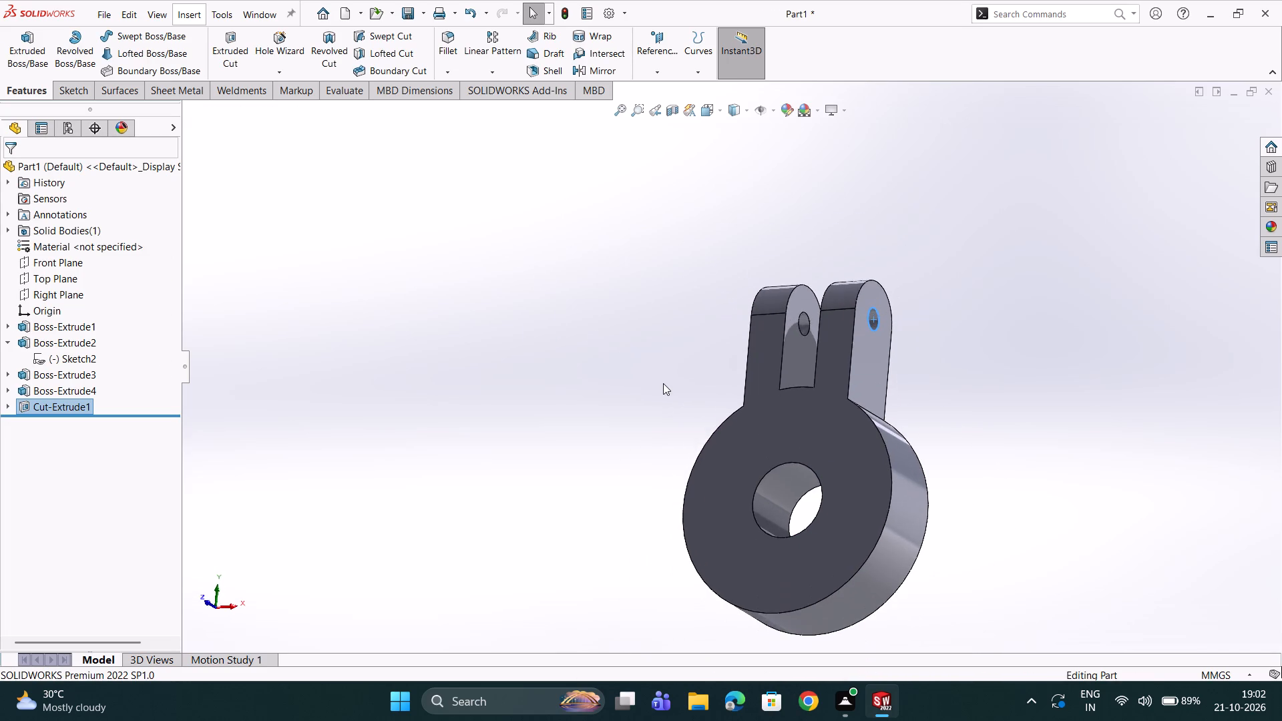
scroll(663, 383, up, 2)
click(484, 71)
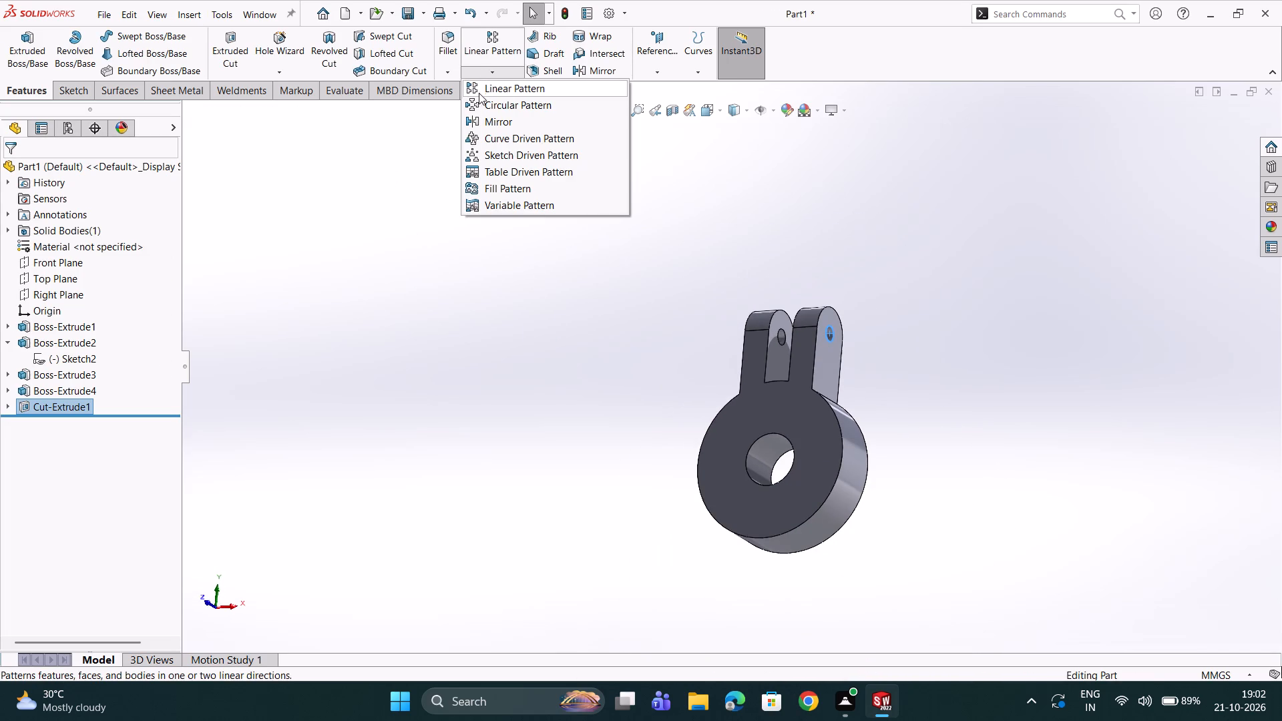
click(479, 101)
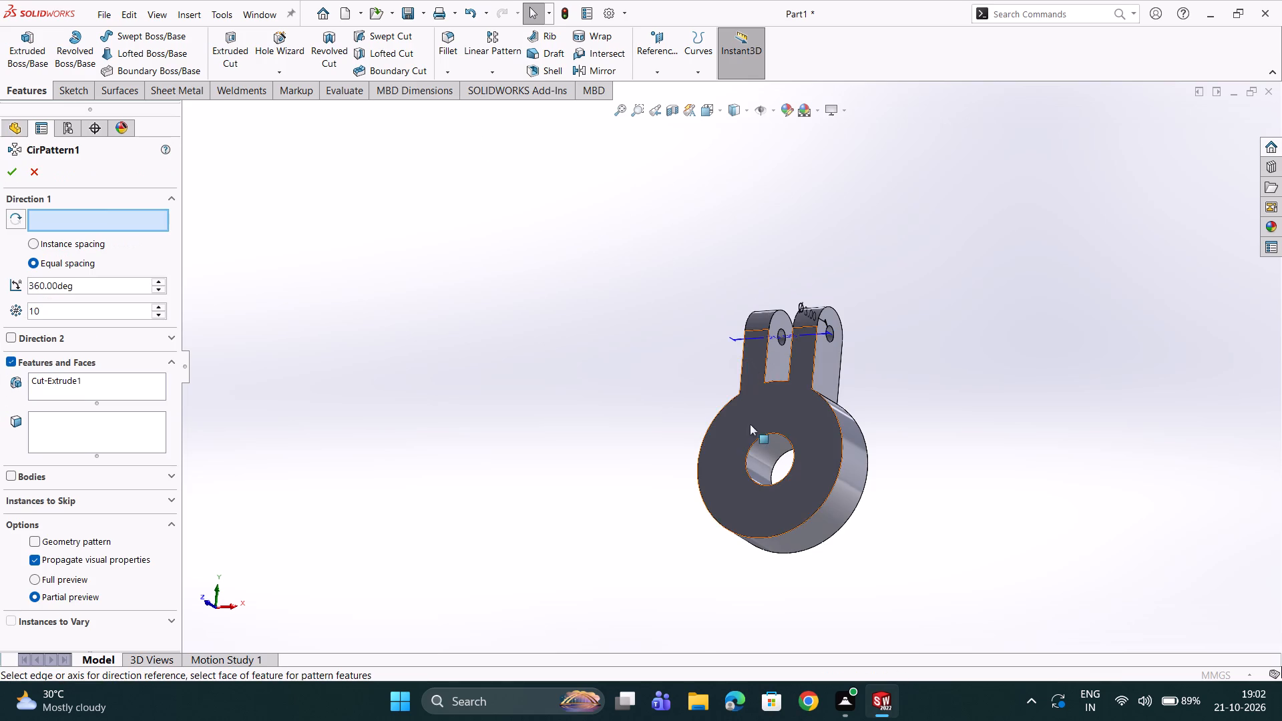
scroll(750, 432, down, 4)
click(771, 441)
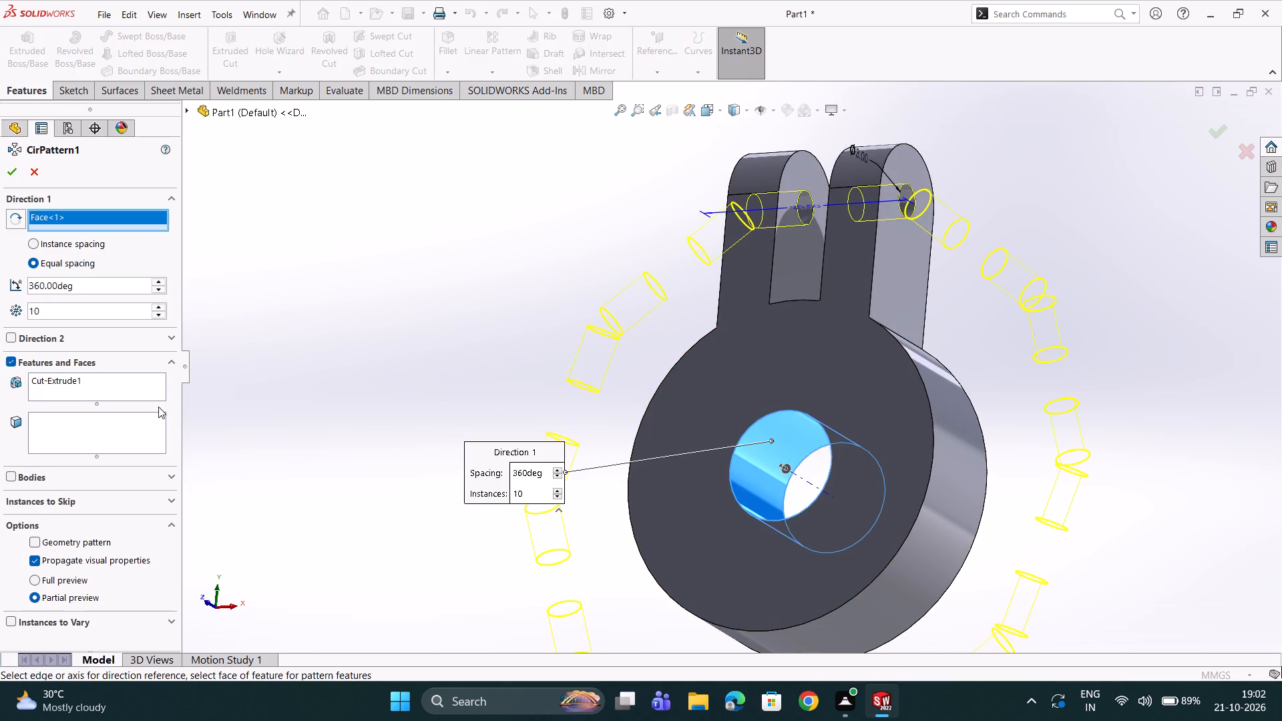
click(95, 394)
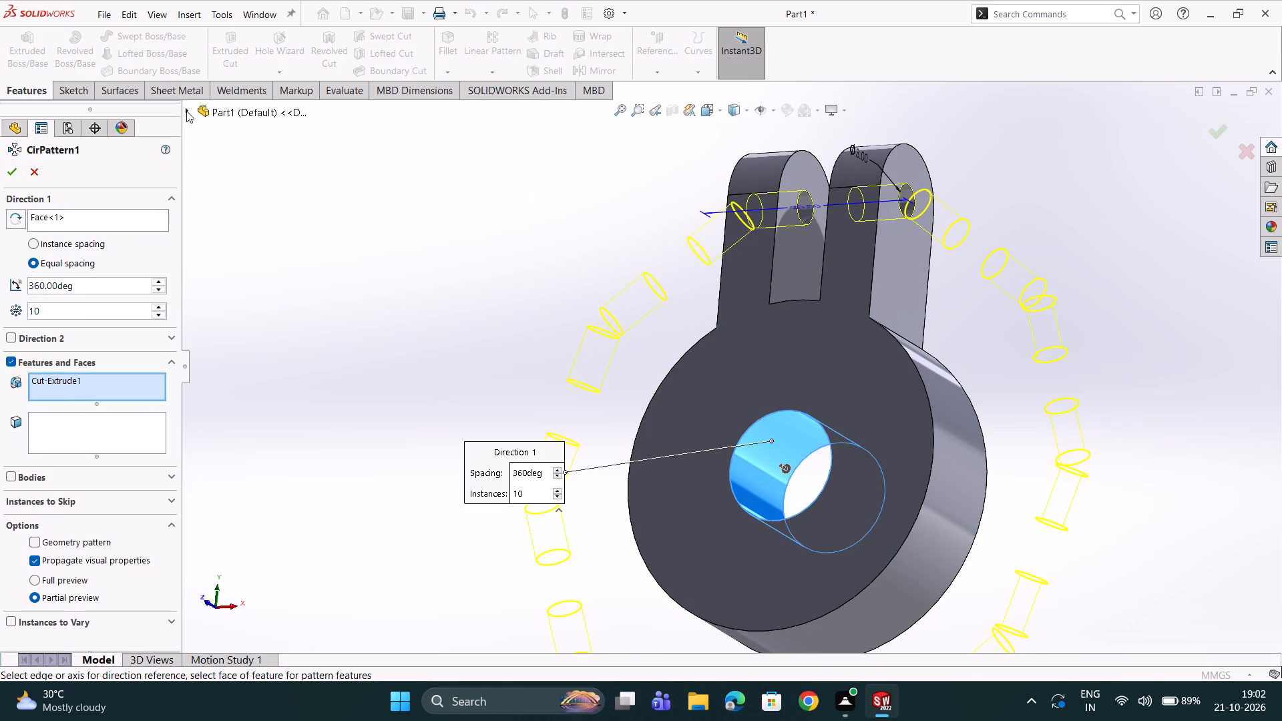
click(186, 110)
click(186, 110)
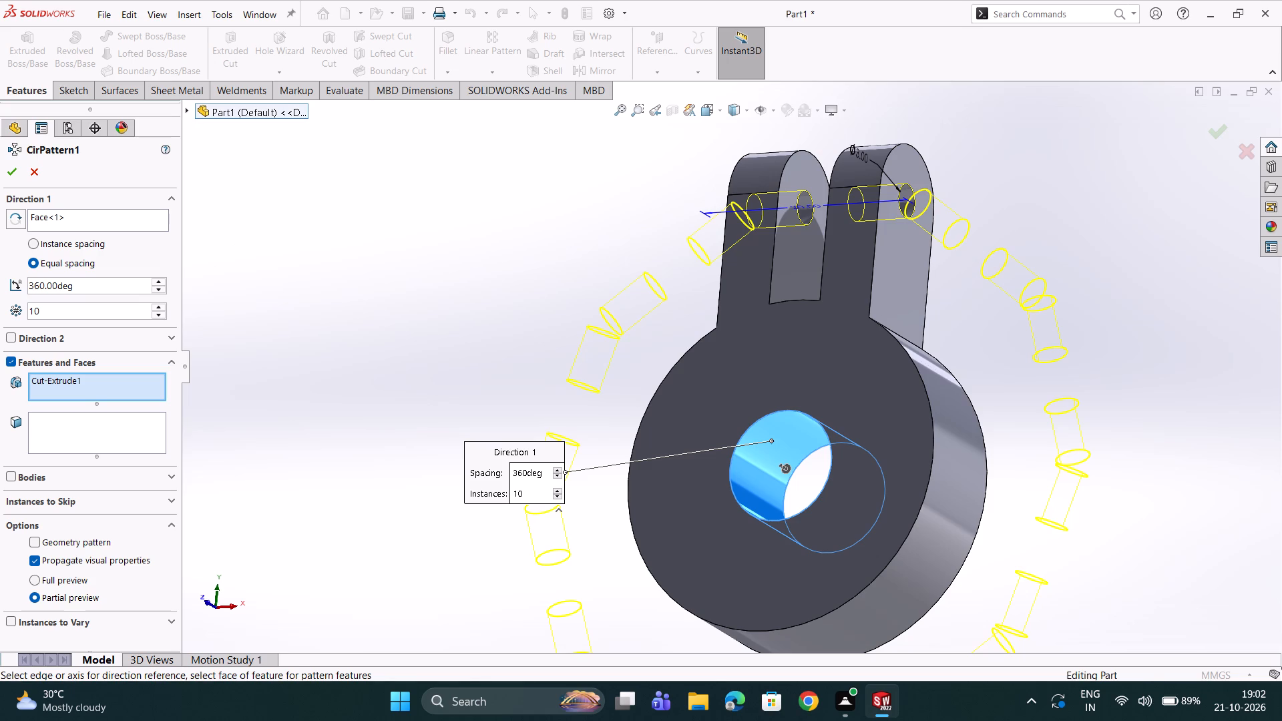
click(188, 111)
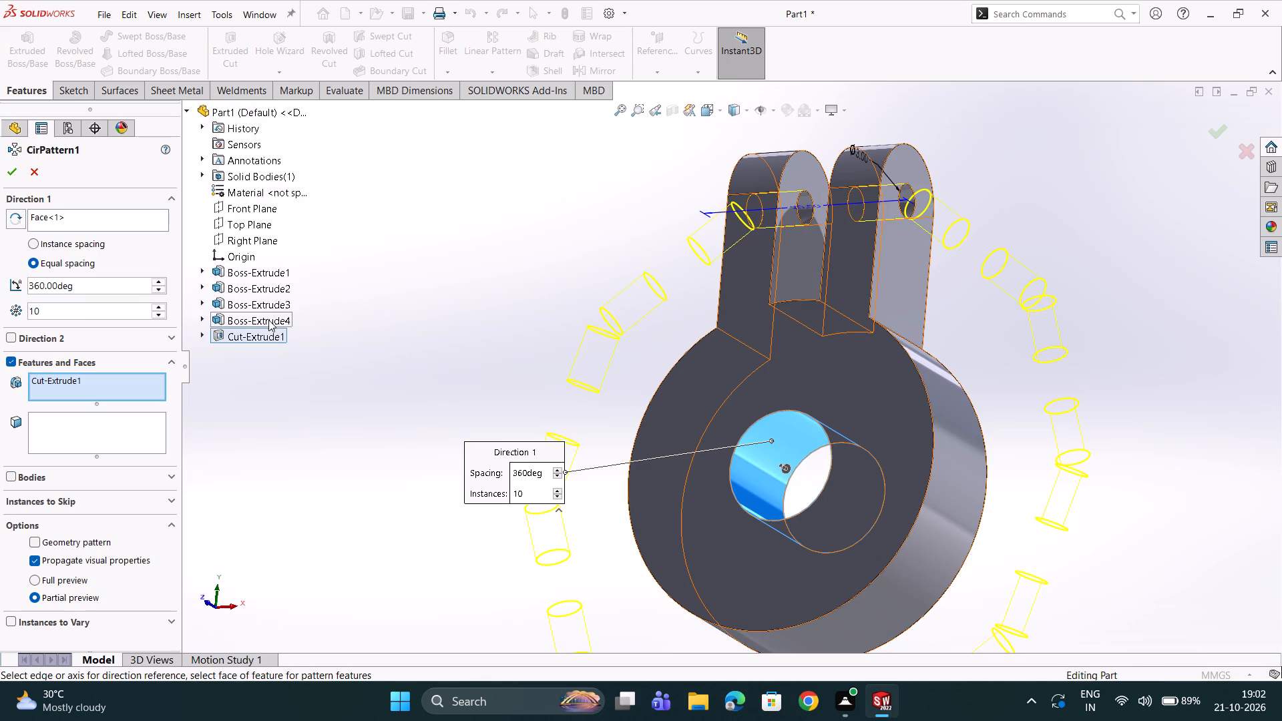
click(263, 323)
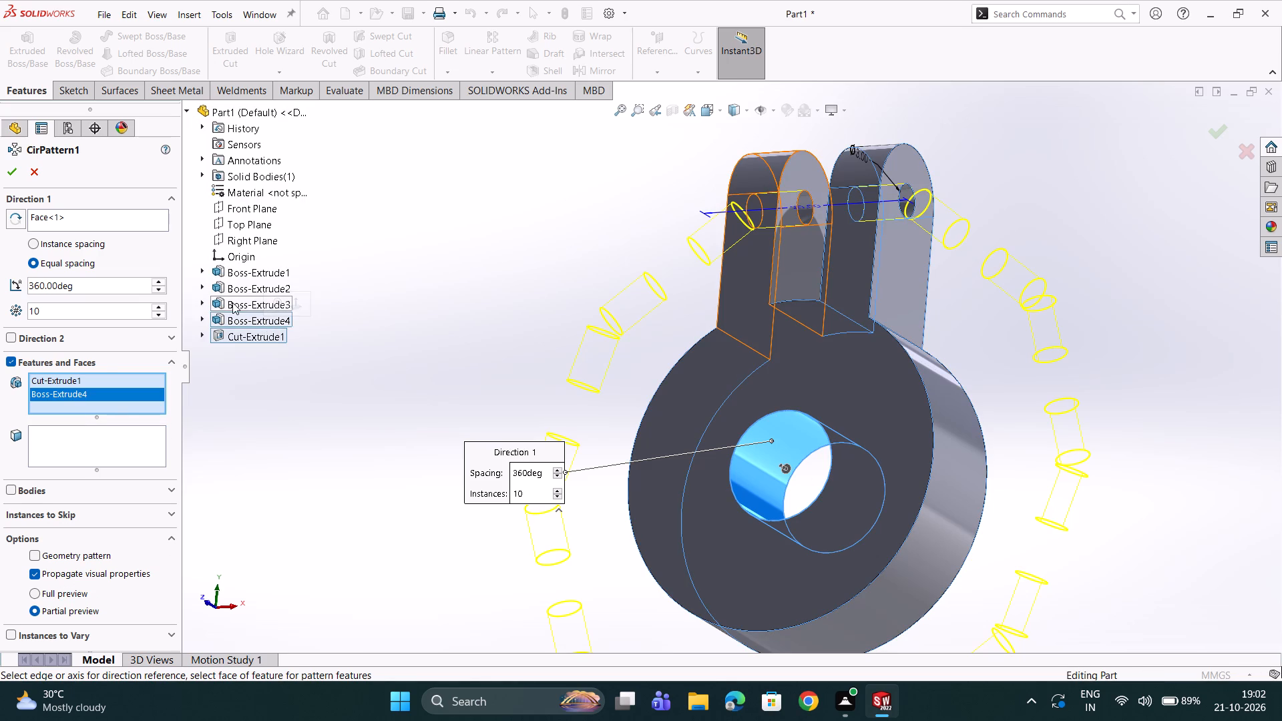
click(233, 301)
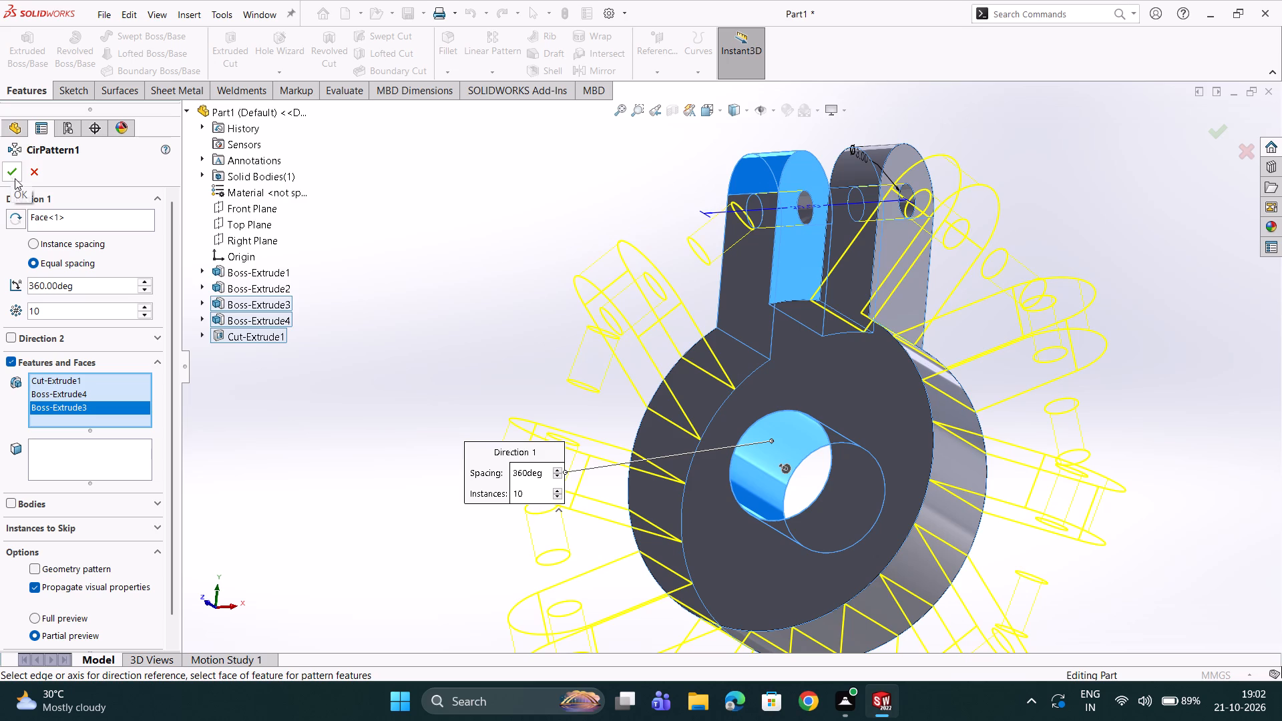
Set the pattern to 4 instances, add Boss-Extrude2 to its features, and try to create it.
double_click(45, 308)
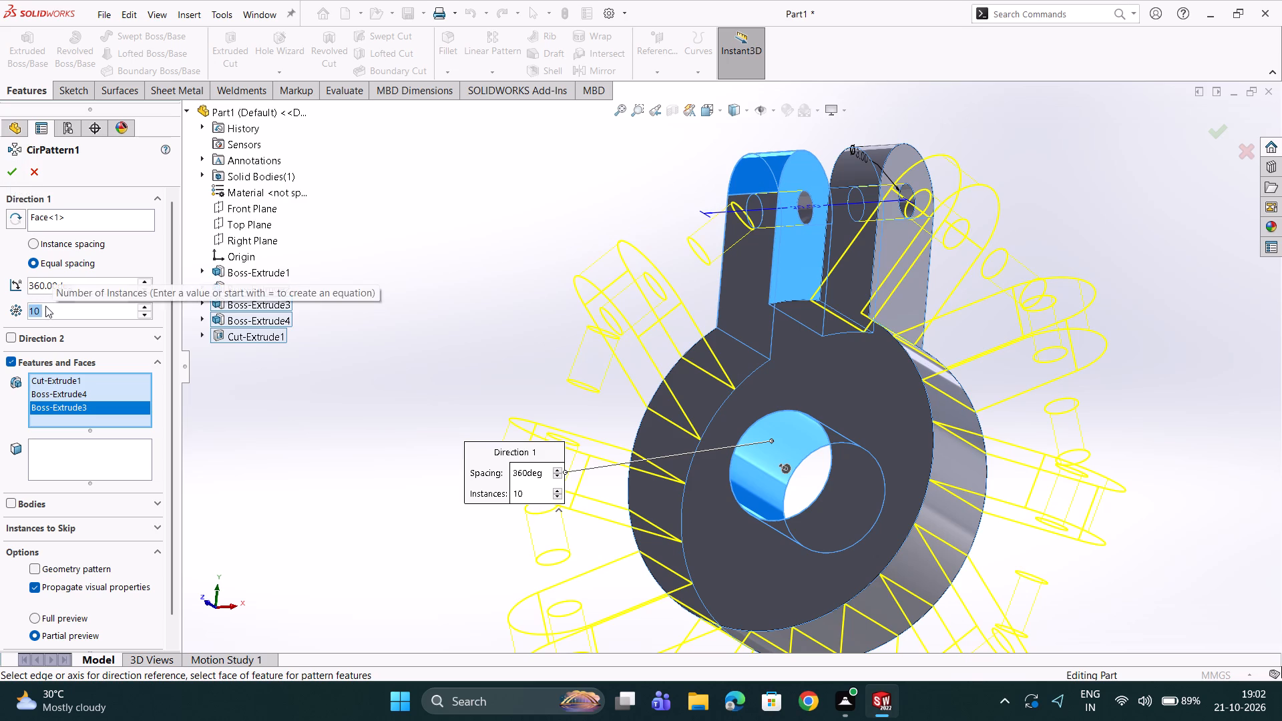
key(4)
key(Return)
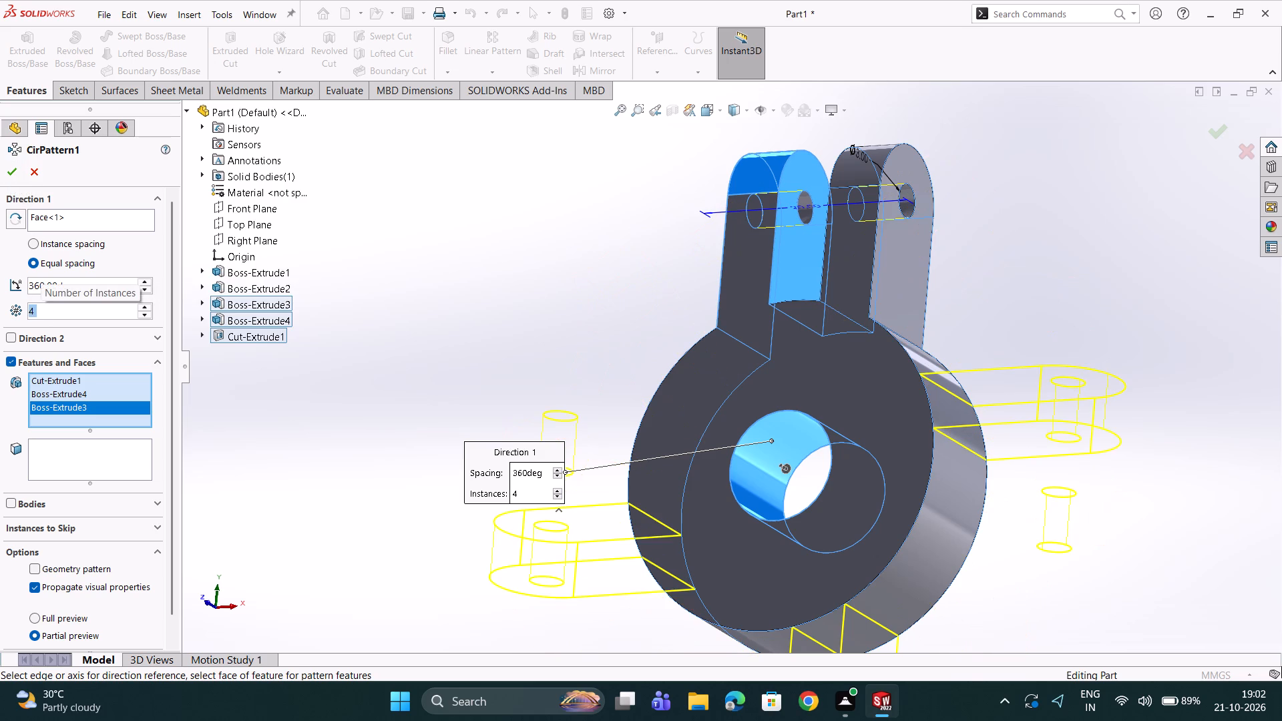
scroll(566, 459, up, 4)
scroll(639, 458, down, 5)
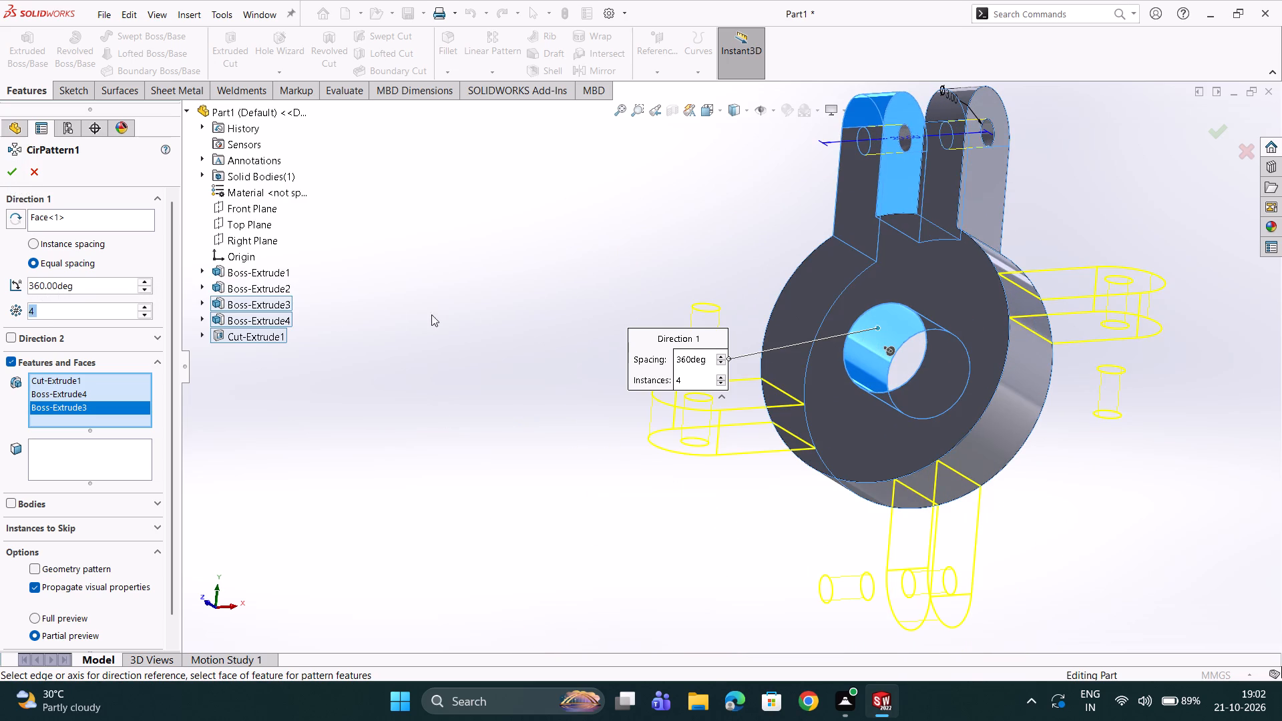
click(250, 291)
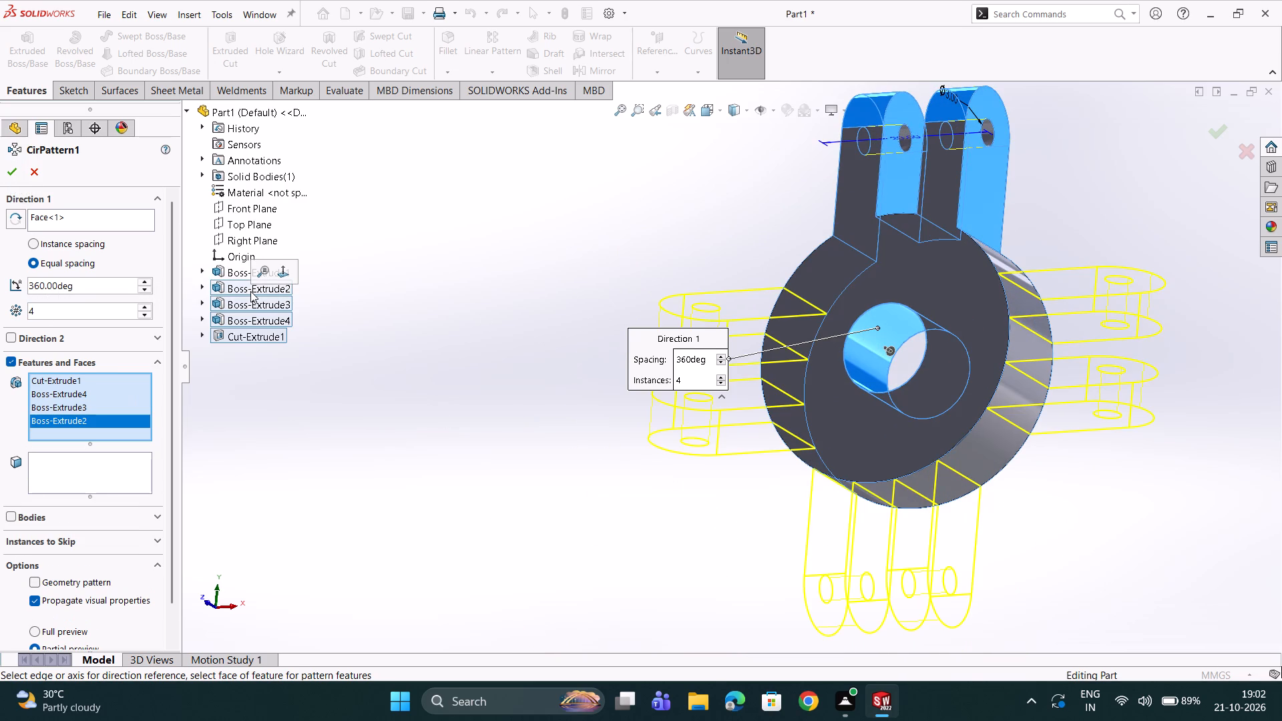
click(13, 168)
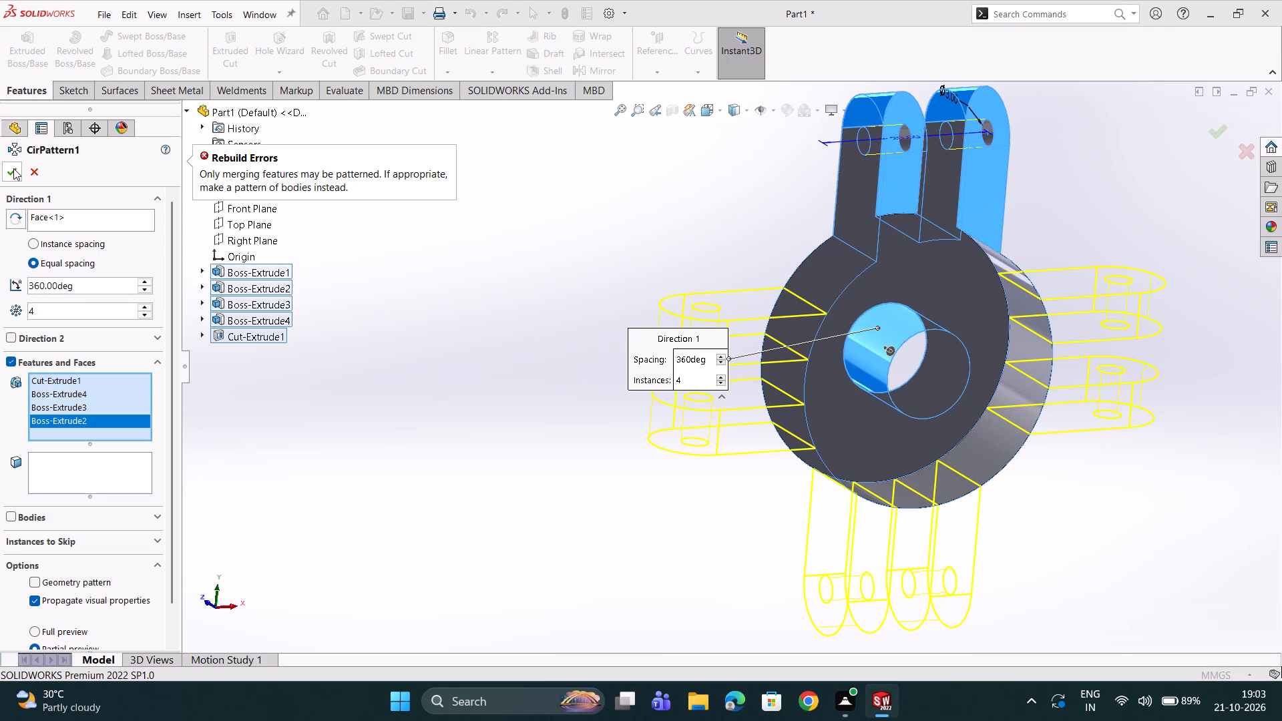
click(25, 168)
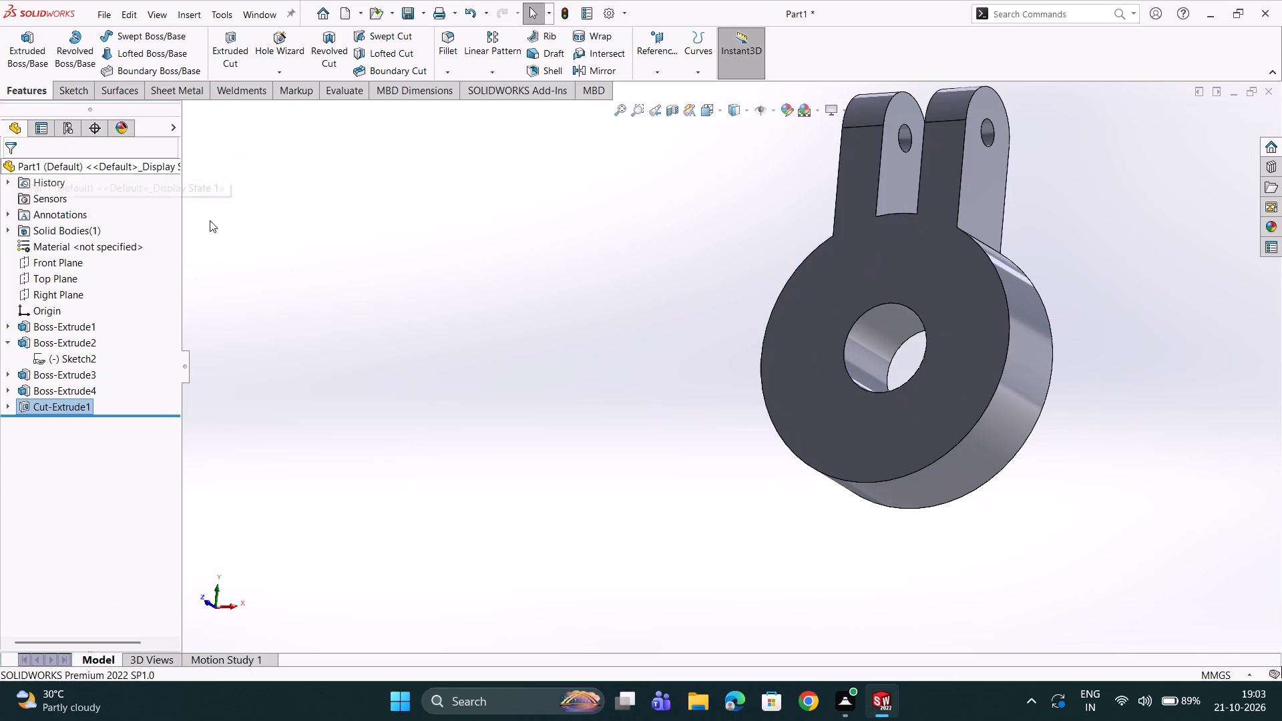
Delete the cut feature that makes the lug holes, together with its leftover circle sketch.
click(44, 399)
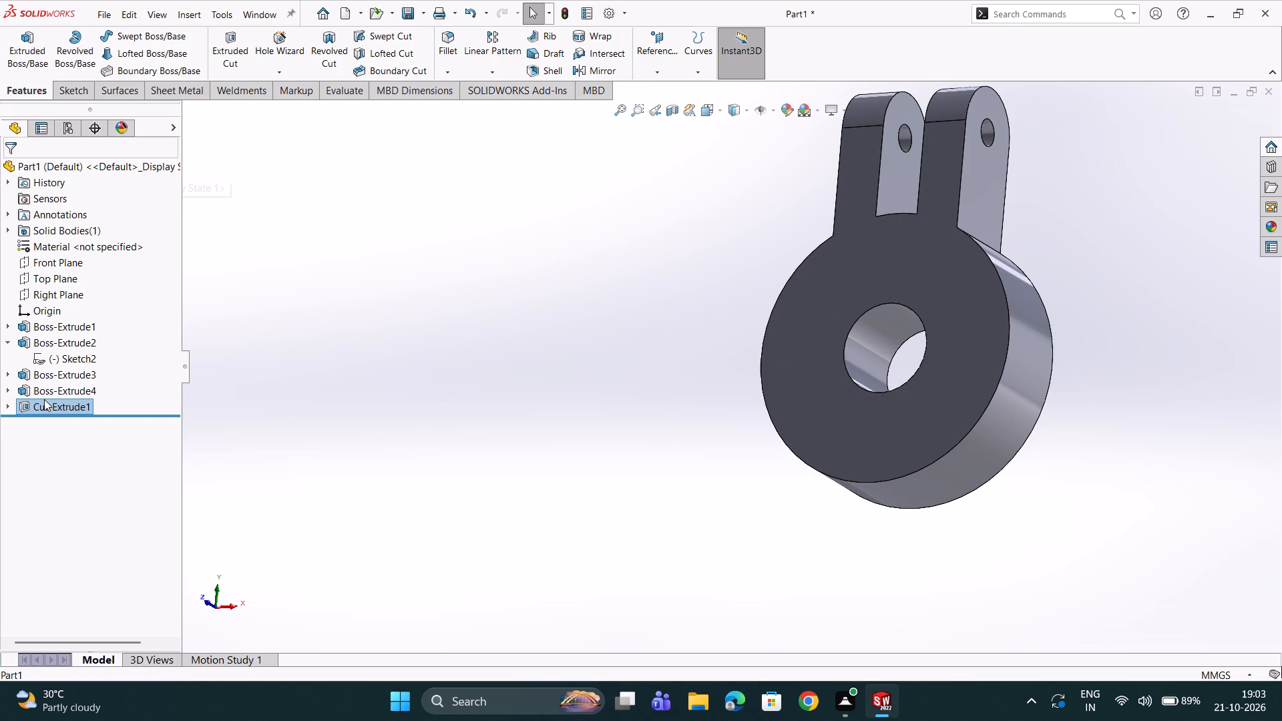
right_click(43, 399)
click(67, 475)
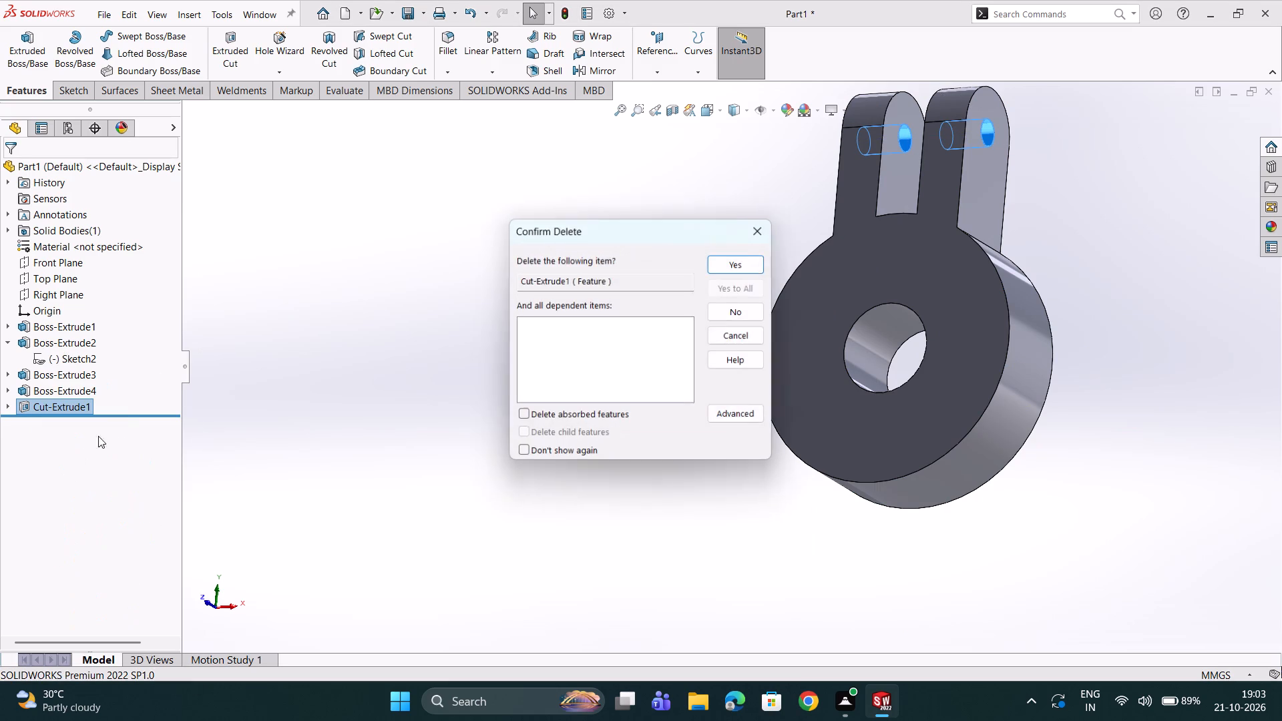
click(718, 261)
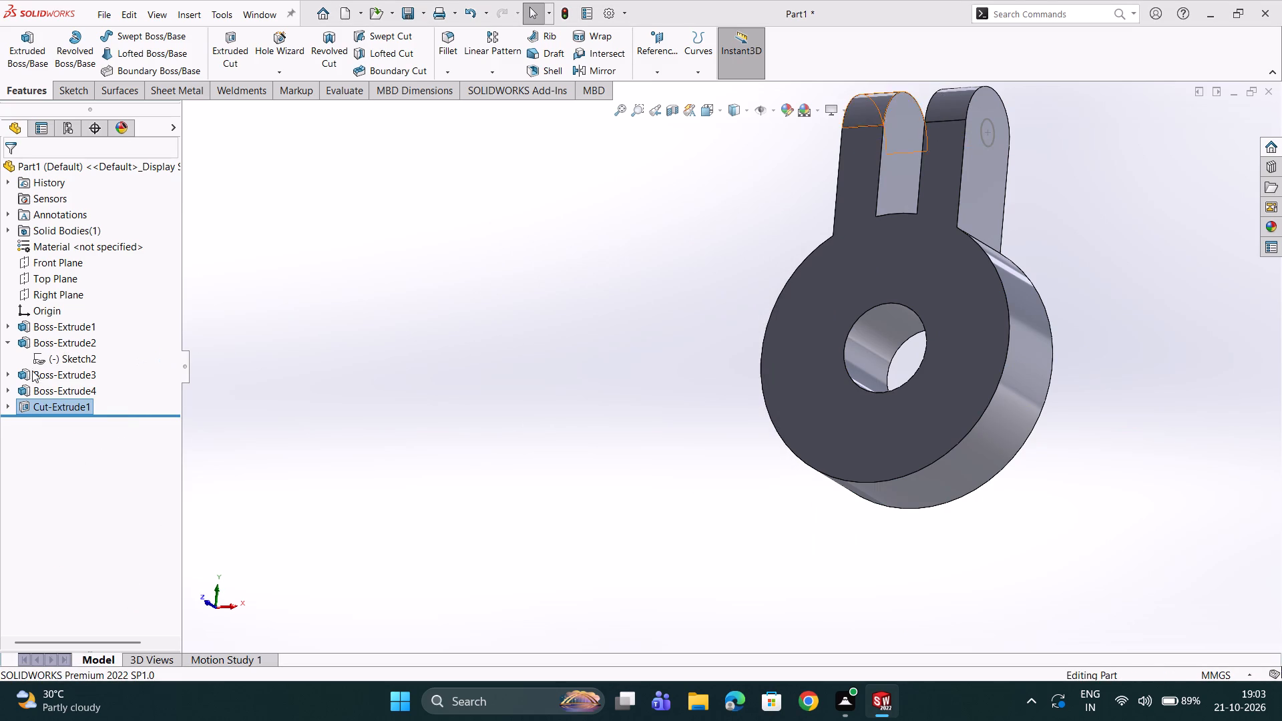
click(25, 403)
right_click(23, 403)
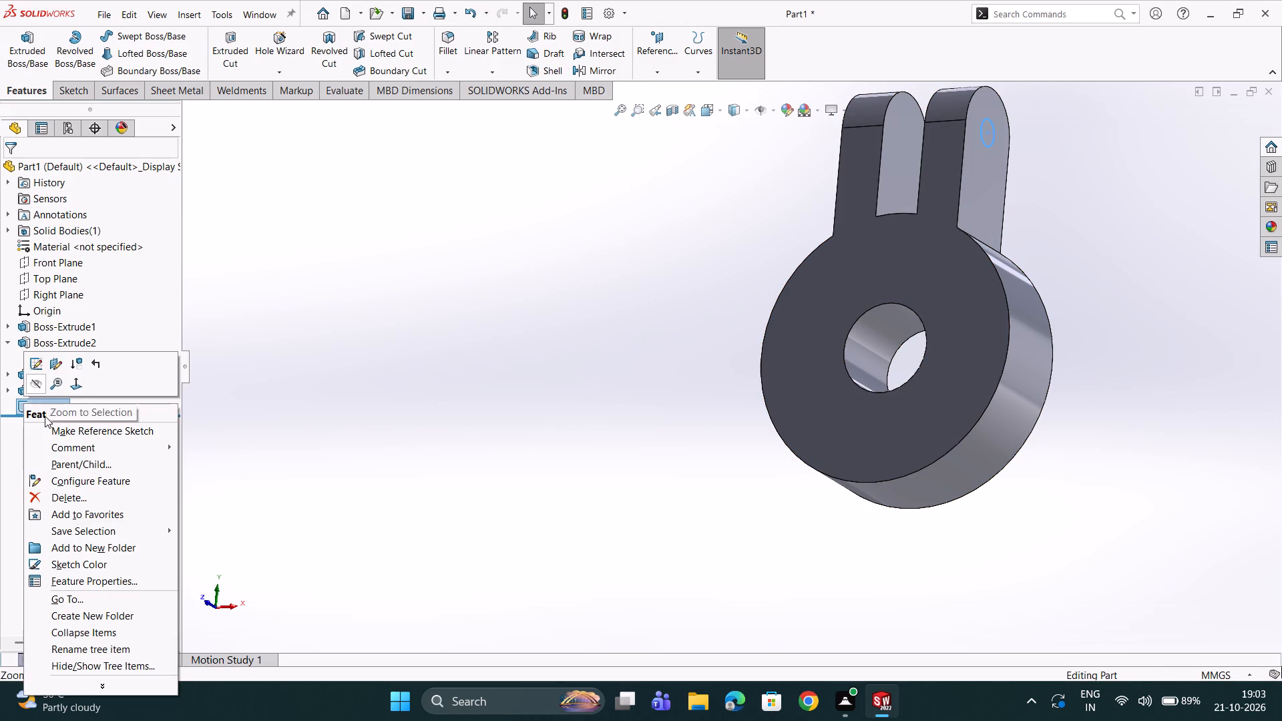
click(45, 495)
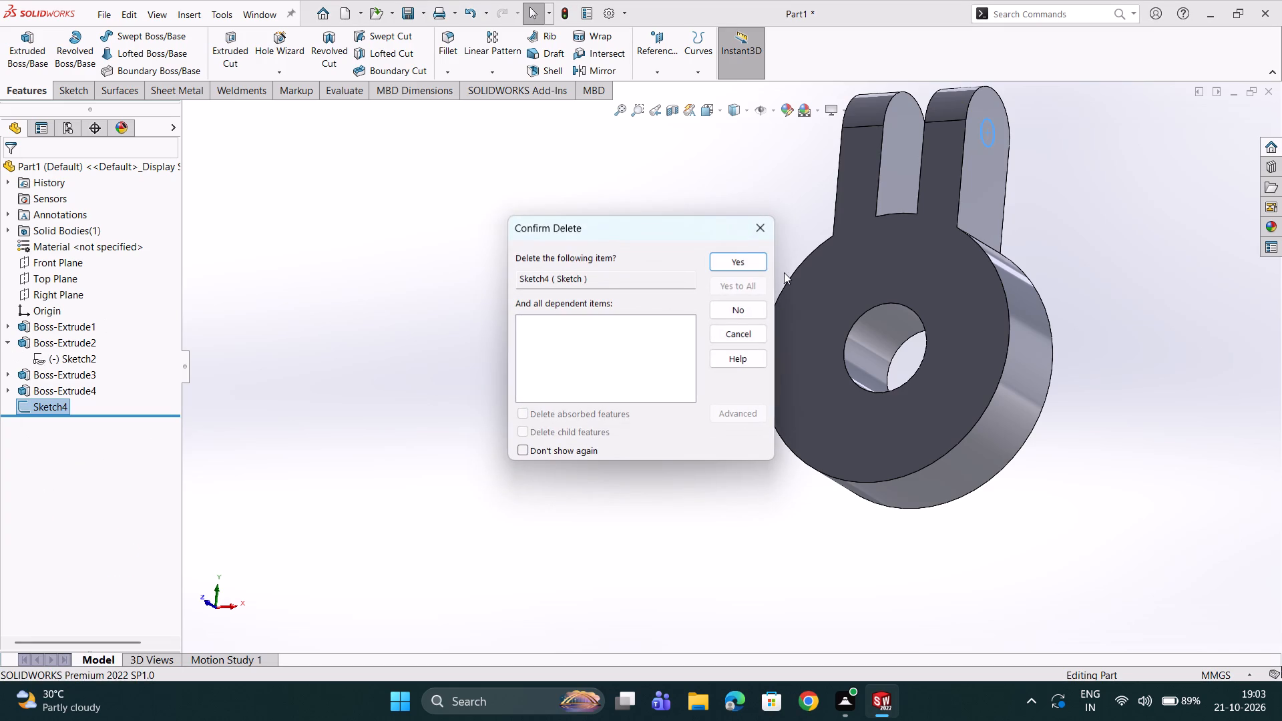
click(745, 262)
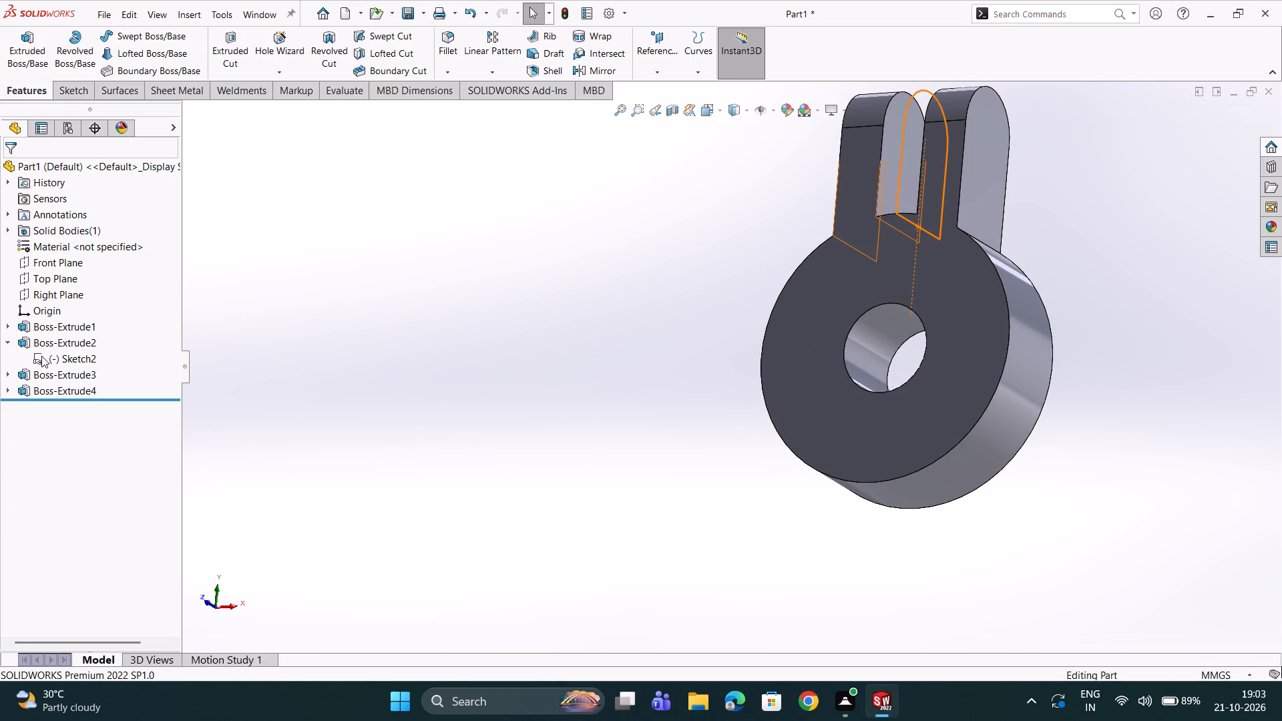
Reopen the lug's profile sketch (Sketch2) and add a circle of about 1.83 mm radius centred on the rounded end's arc centre.
click(41, 356)
click(53, 310)
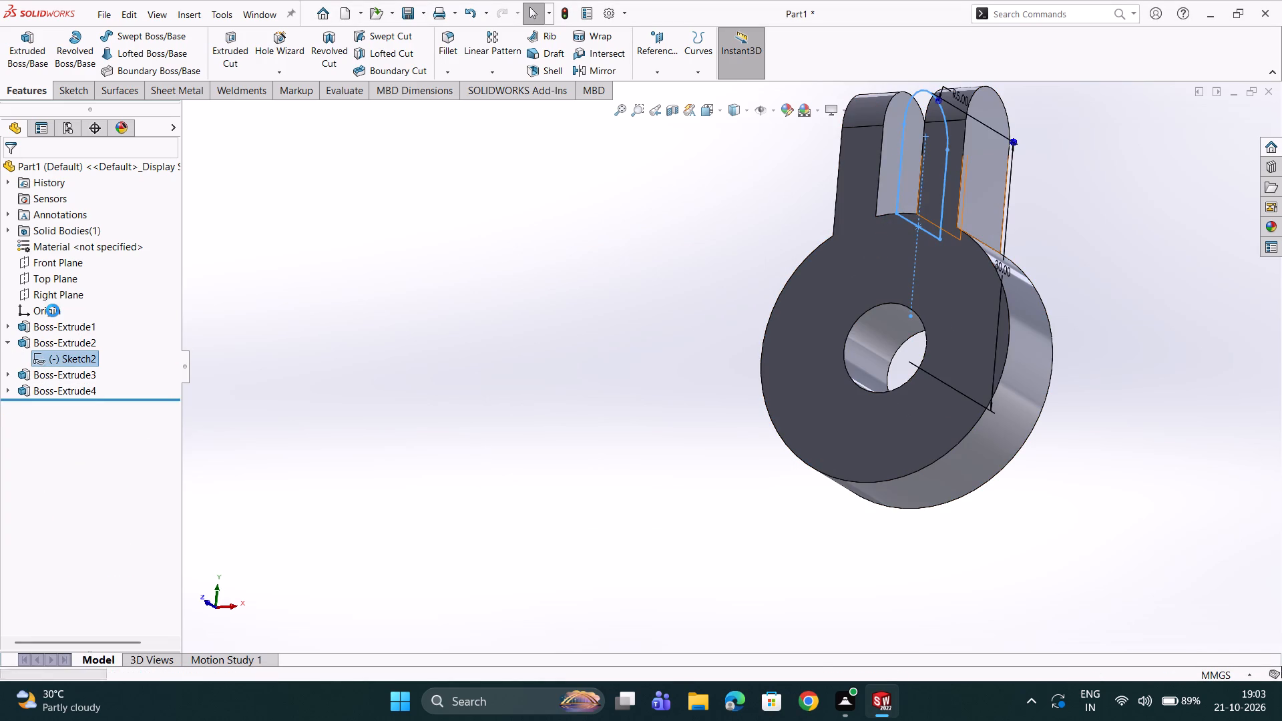
scroll(755, 206, up, 4)
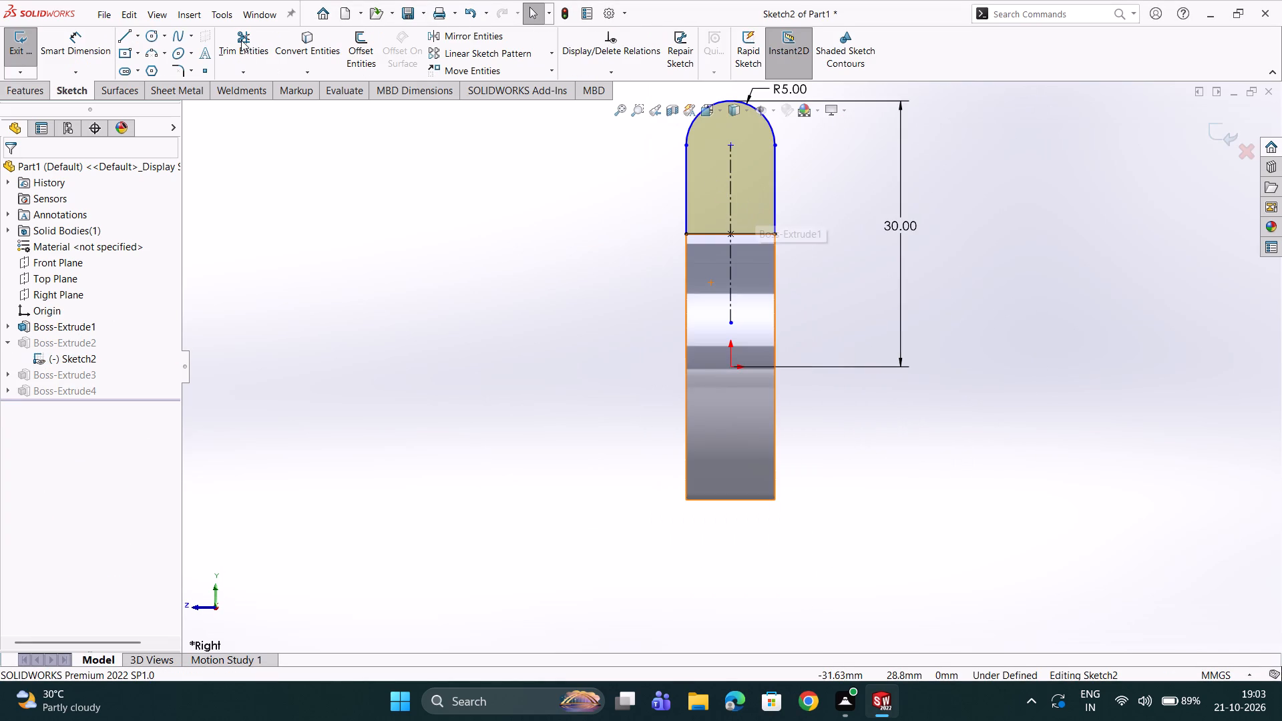
click(150, 32)
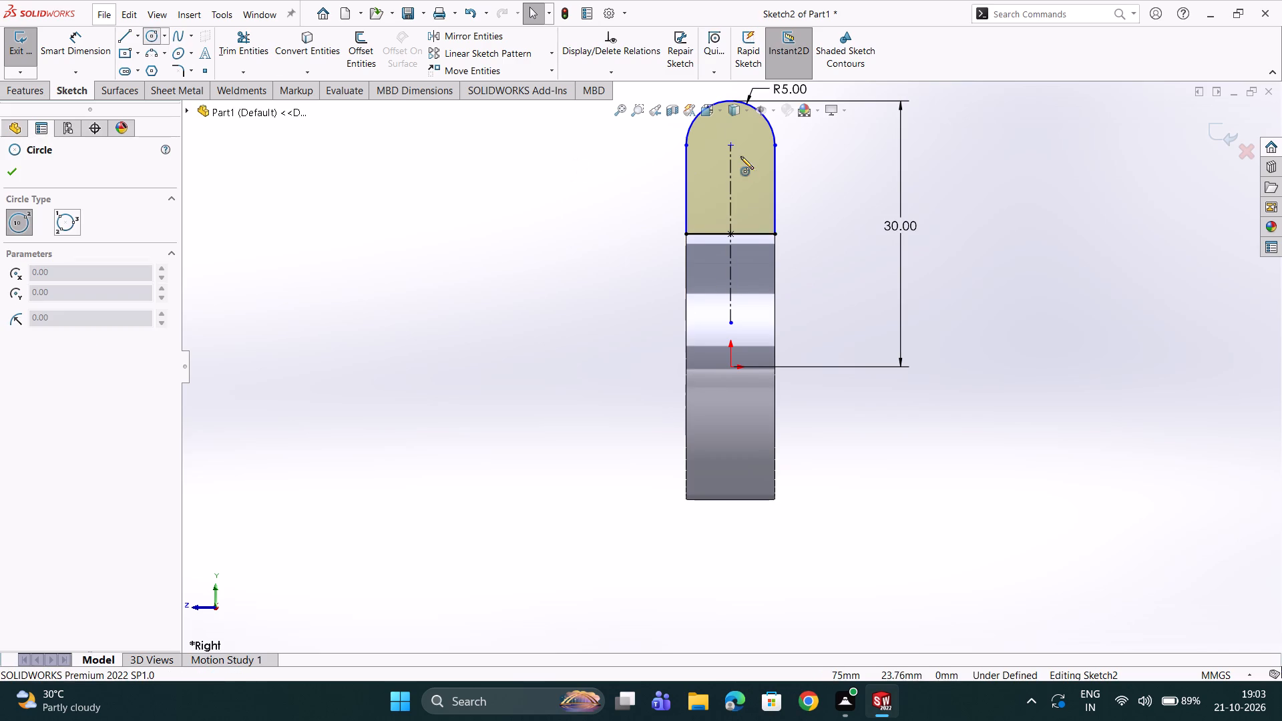
scroll(731, 146, down, 1)
click(729, 156)
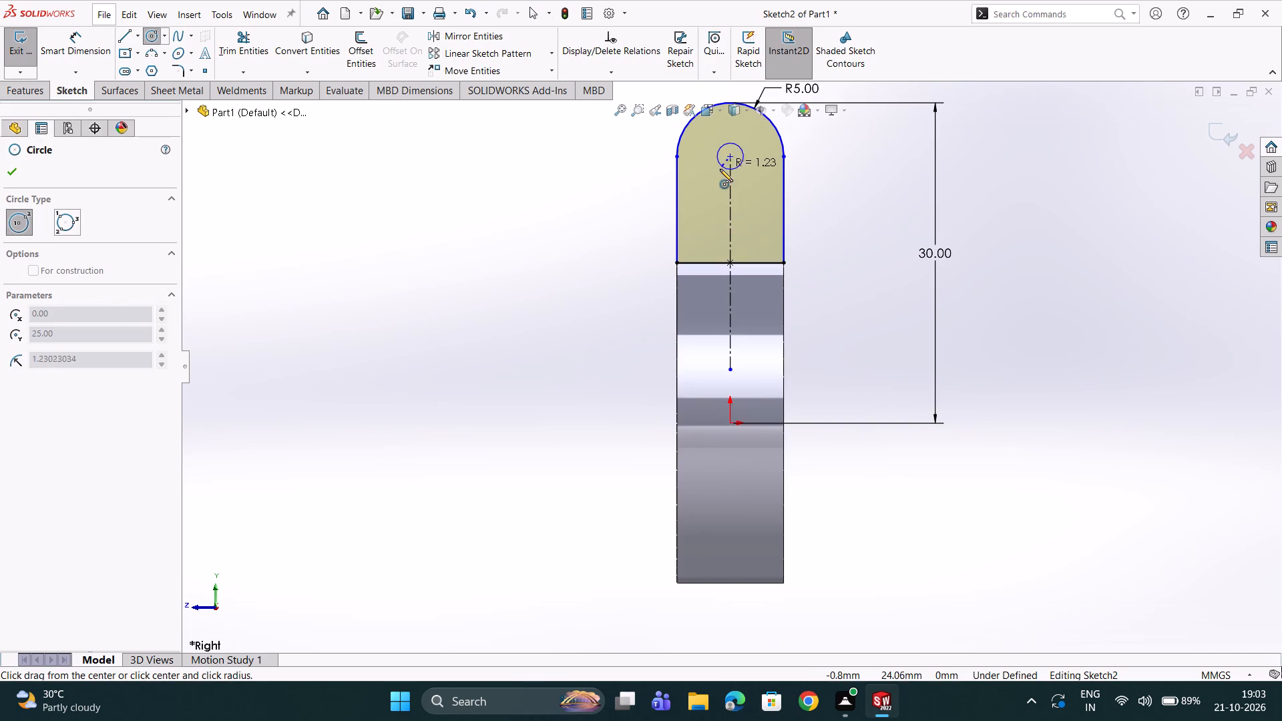
click(719, 172)
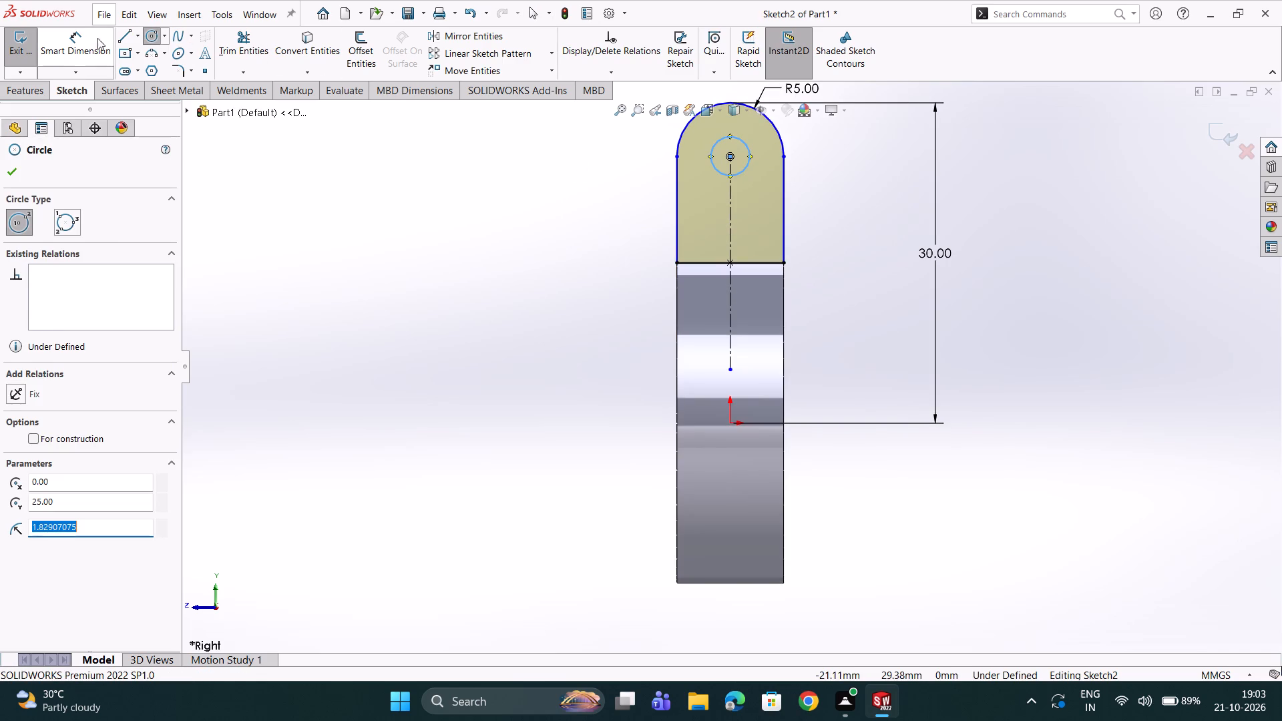
Dimension the new circle's diameter as 3 mm and exit the lug profile sketch.
click(89, 42)
click(746, 167)
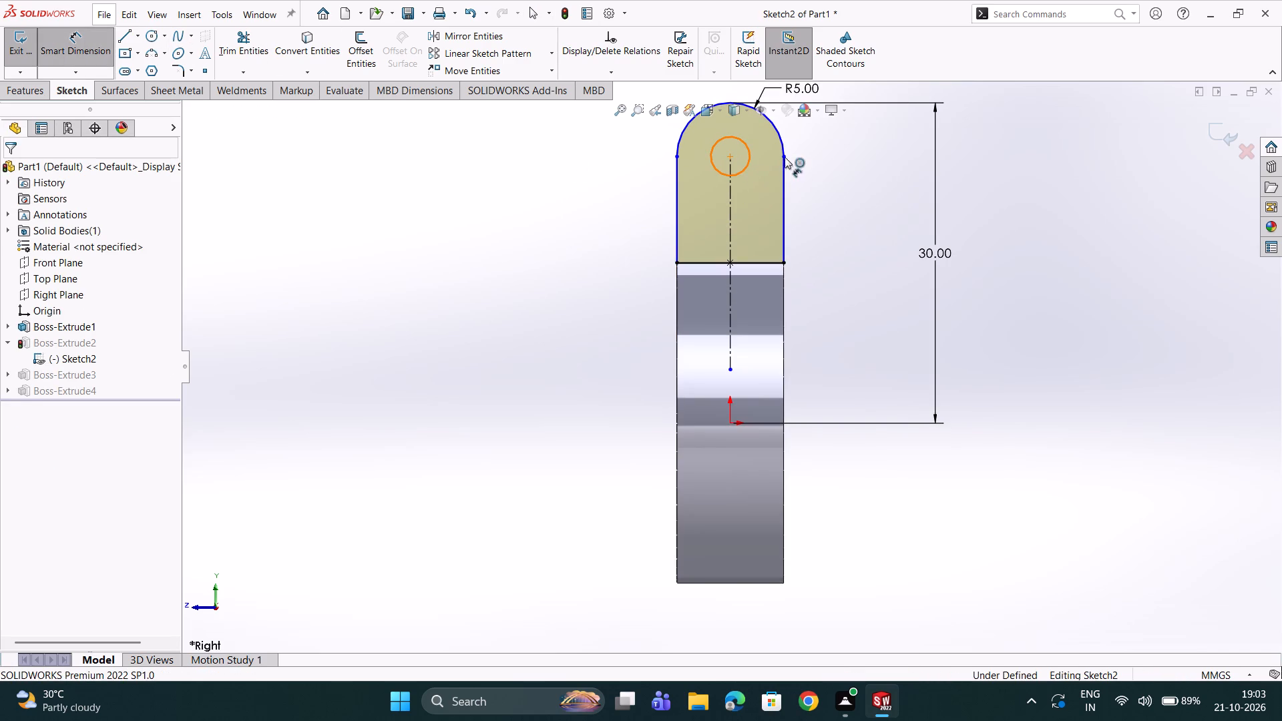
click(825, 133)
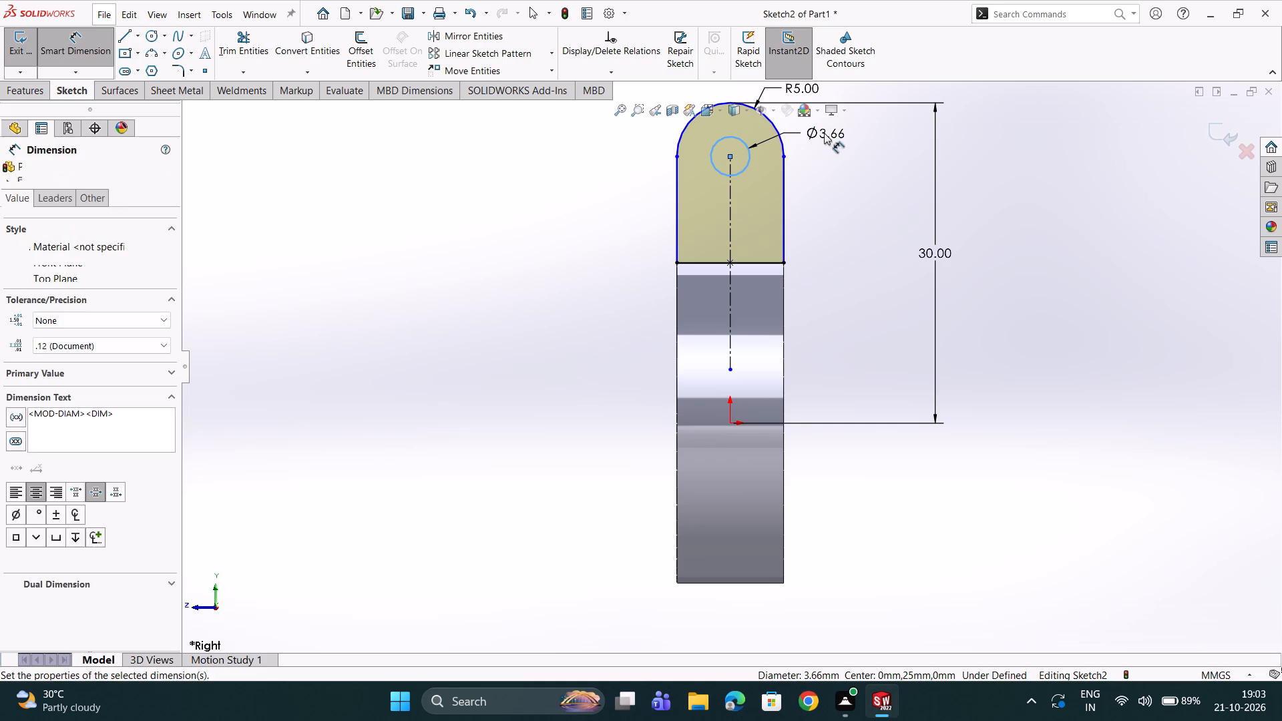
key(3)
key(Return)
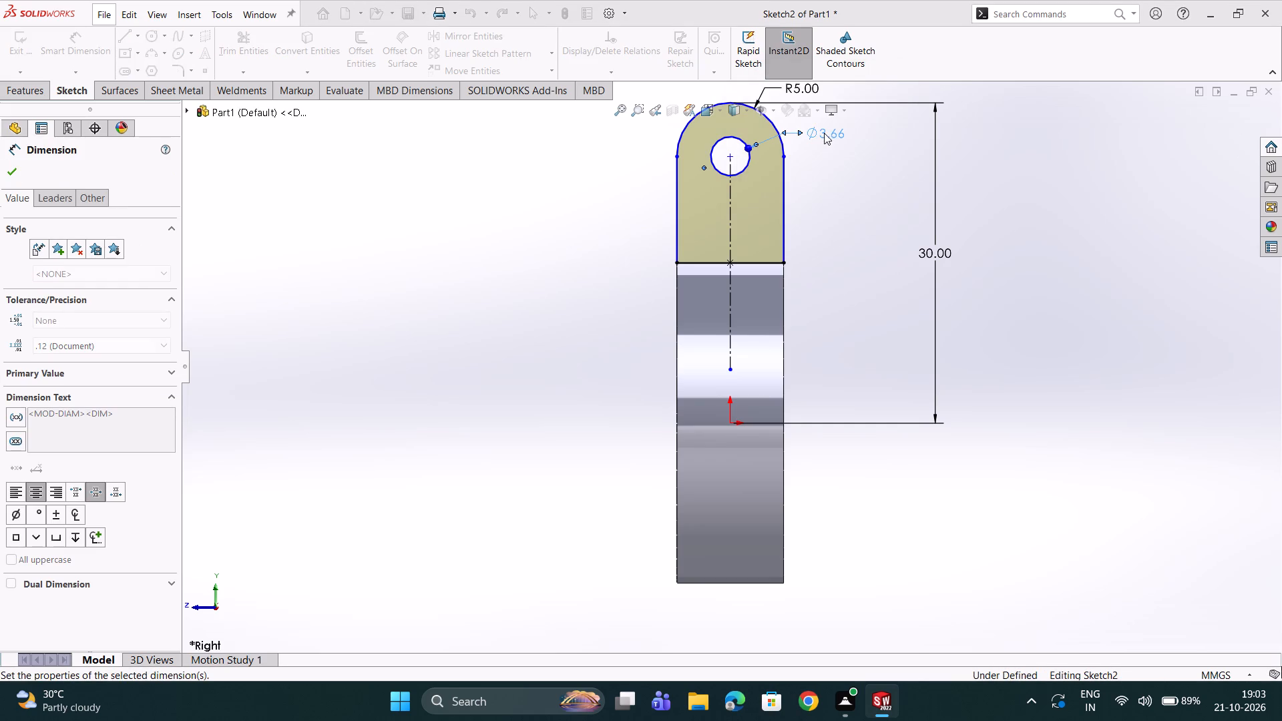
click(13, 172)
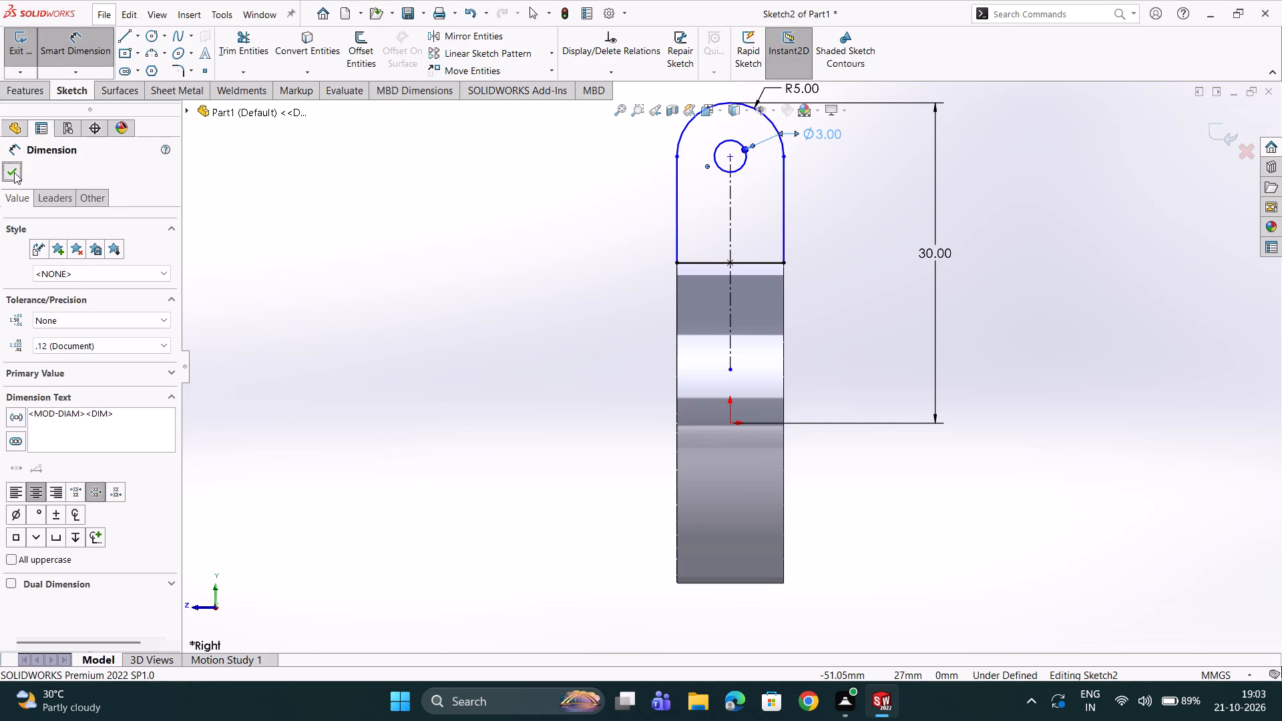
click(28, 43)
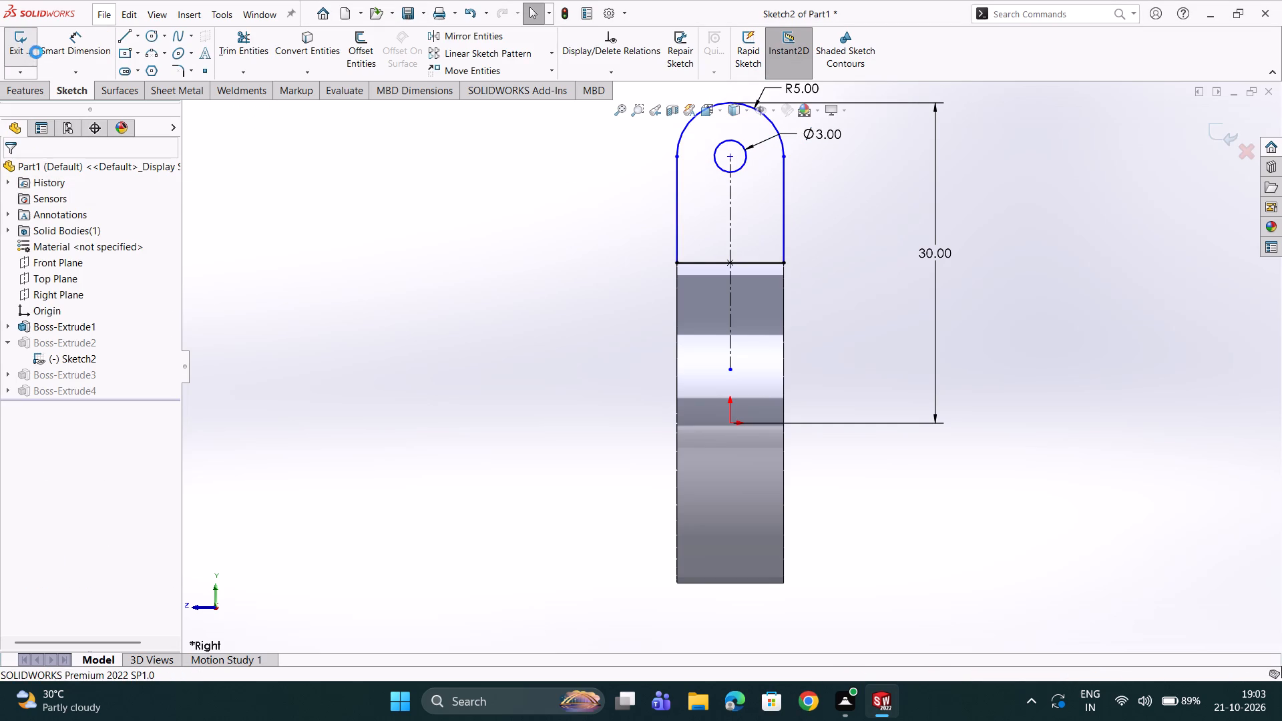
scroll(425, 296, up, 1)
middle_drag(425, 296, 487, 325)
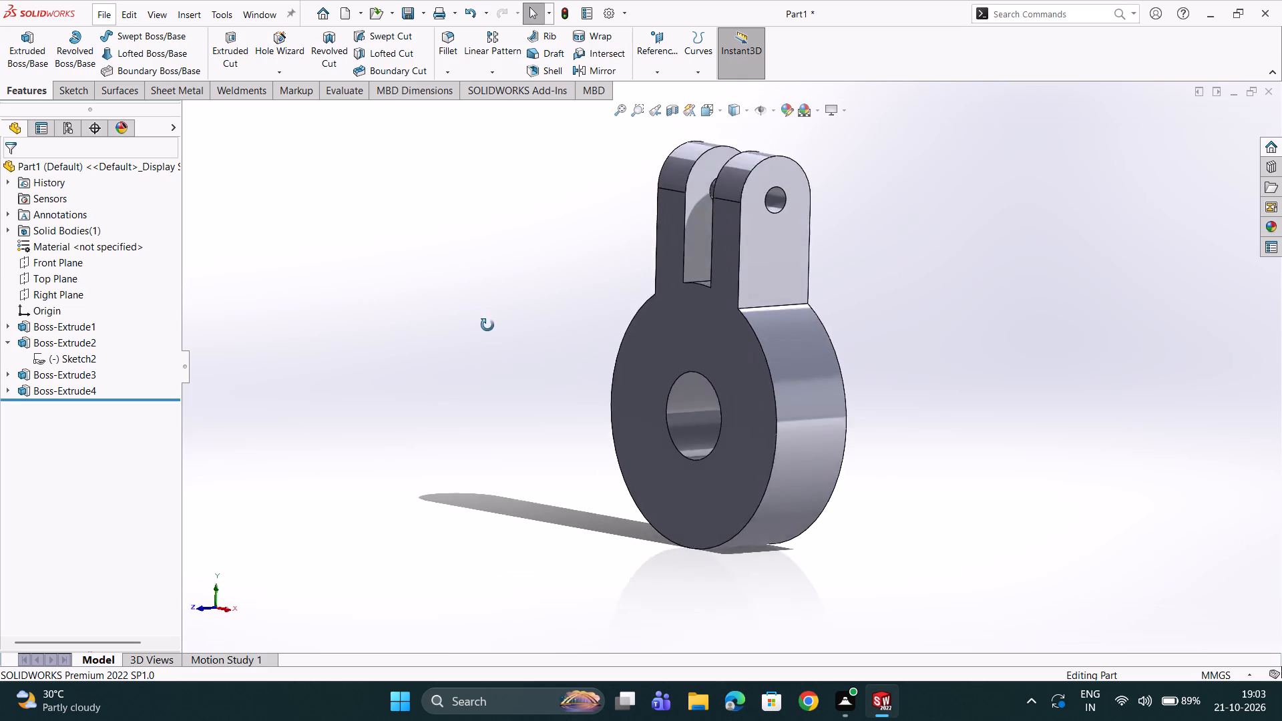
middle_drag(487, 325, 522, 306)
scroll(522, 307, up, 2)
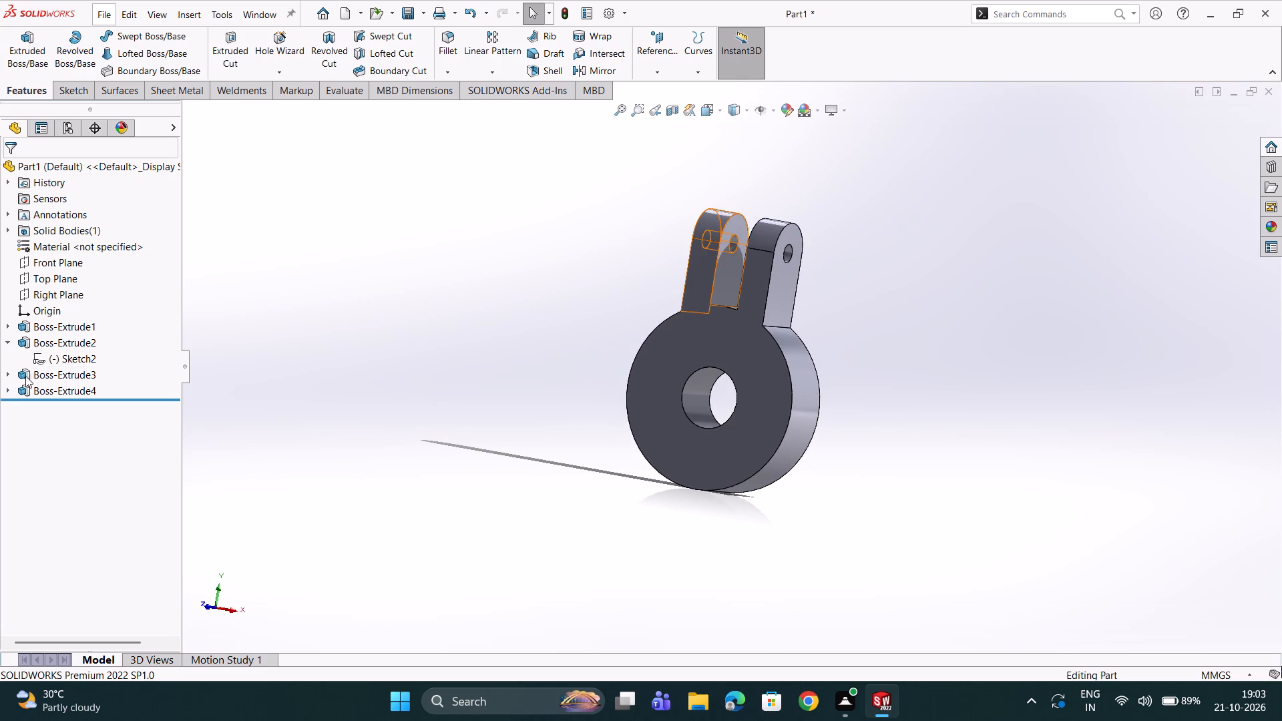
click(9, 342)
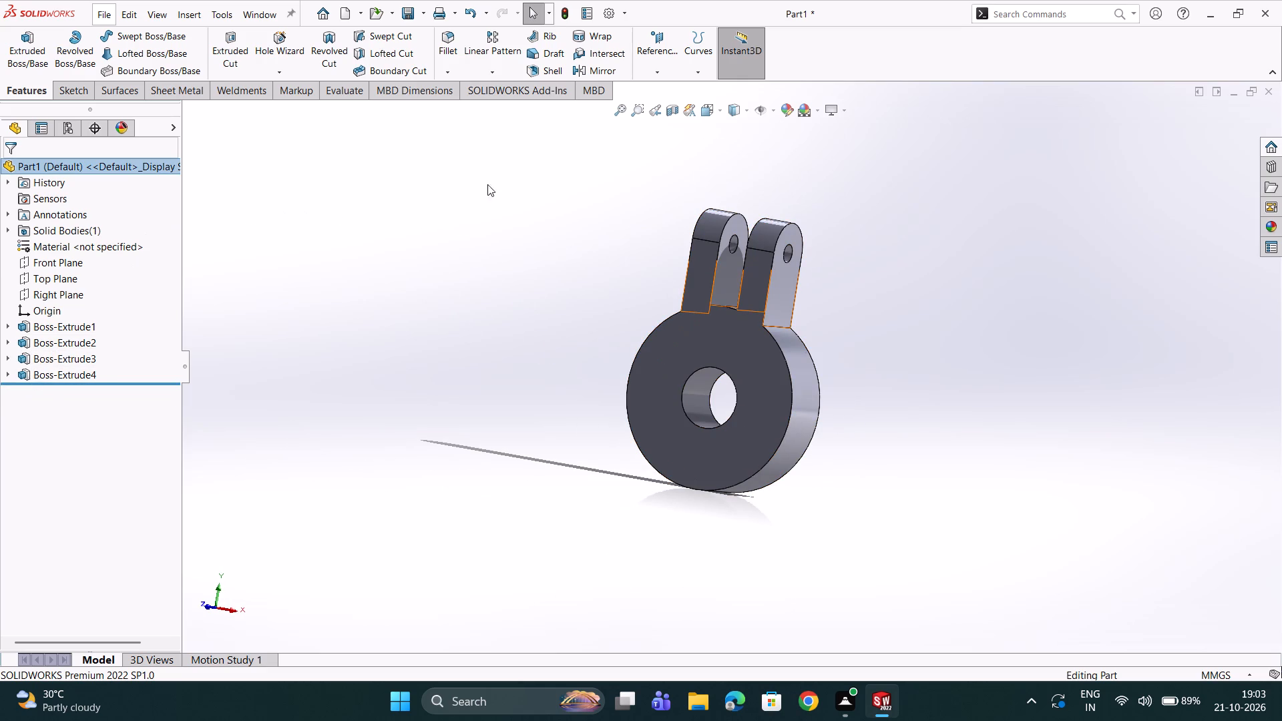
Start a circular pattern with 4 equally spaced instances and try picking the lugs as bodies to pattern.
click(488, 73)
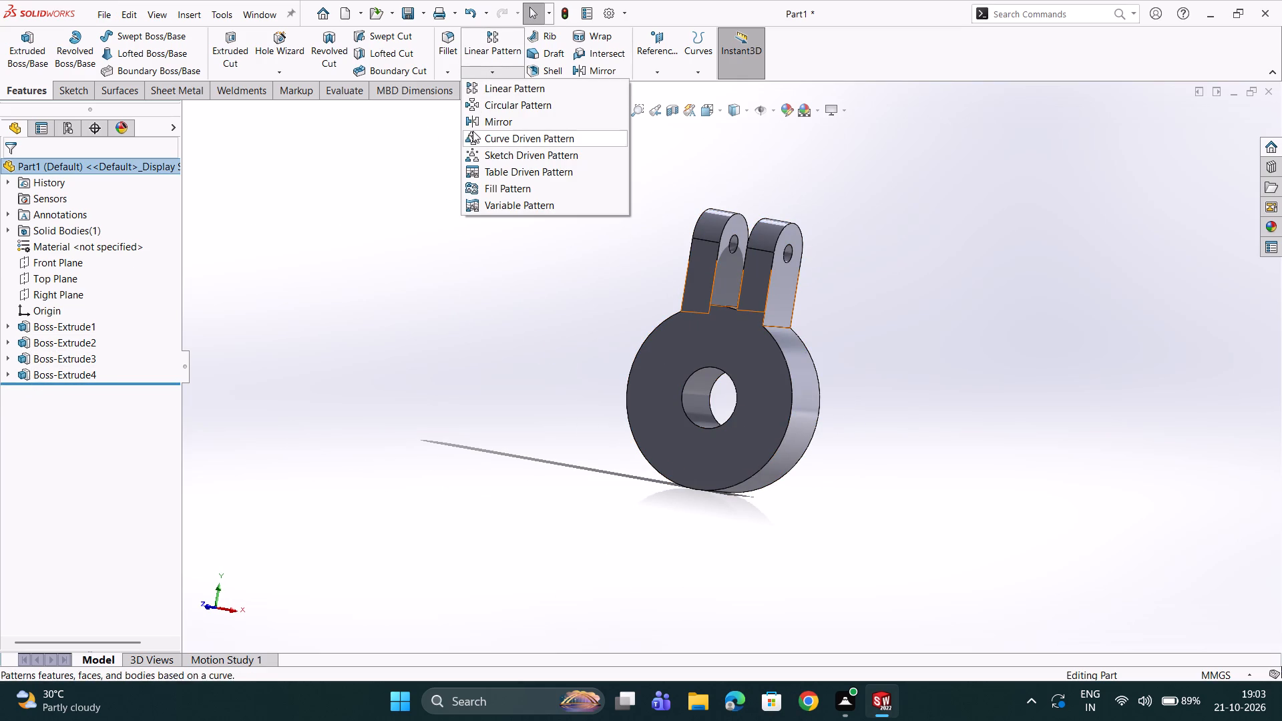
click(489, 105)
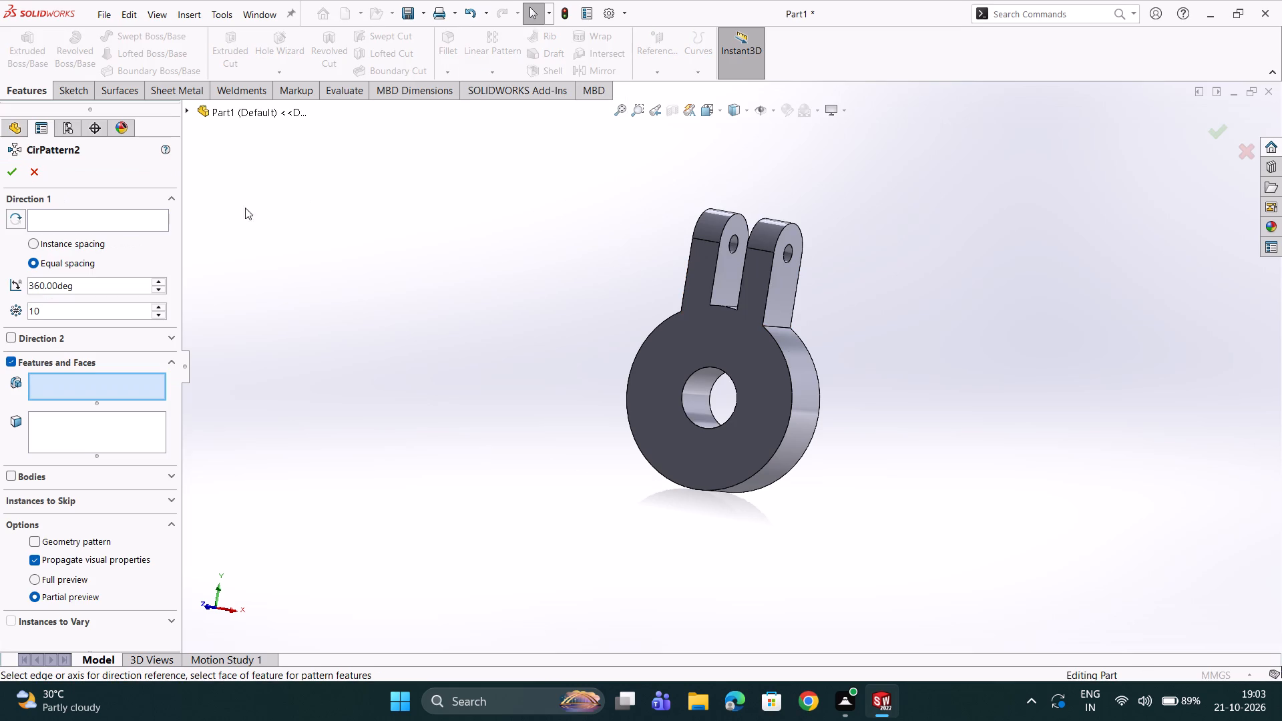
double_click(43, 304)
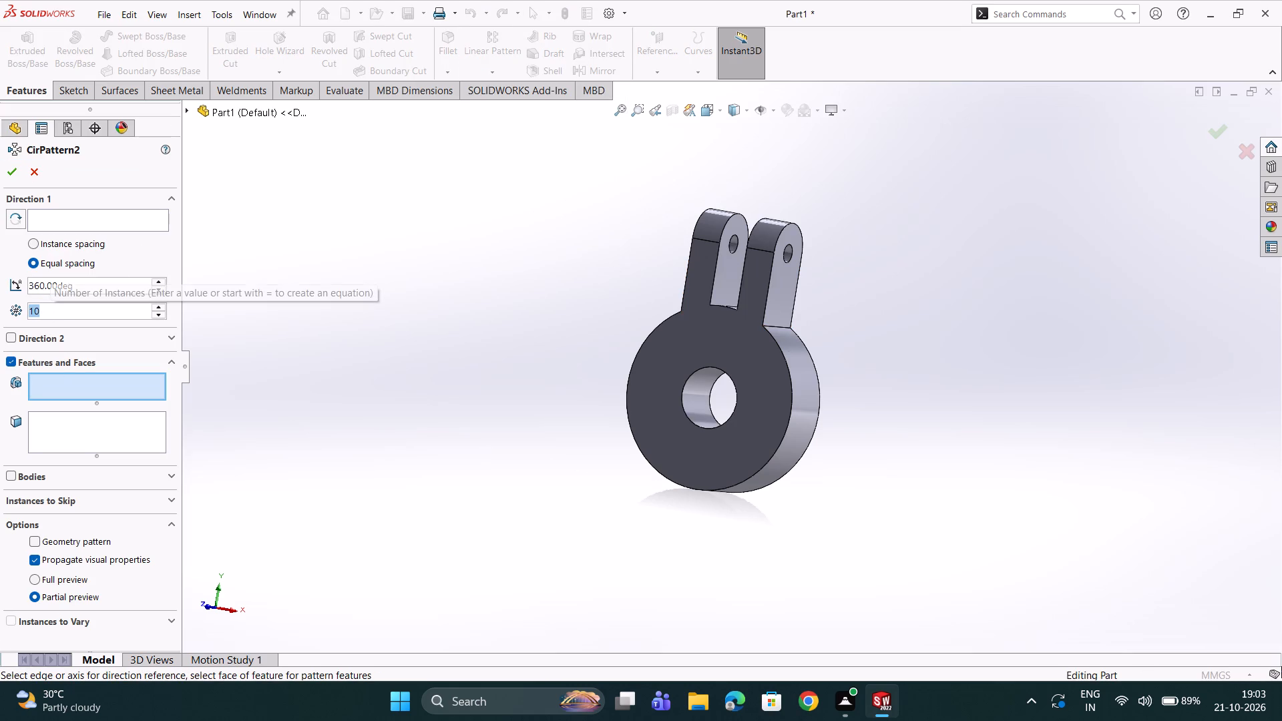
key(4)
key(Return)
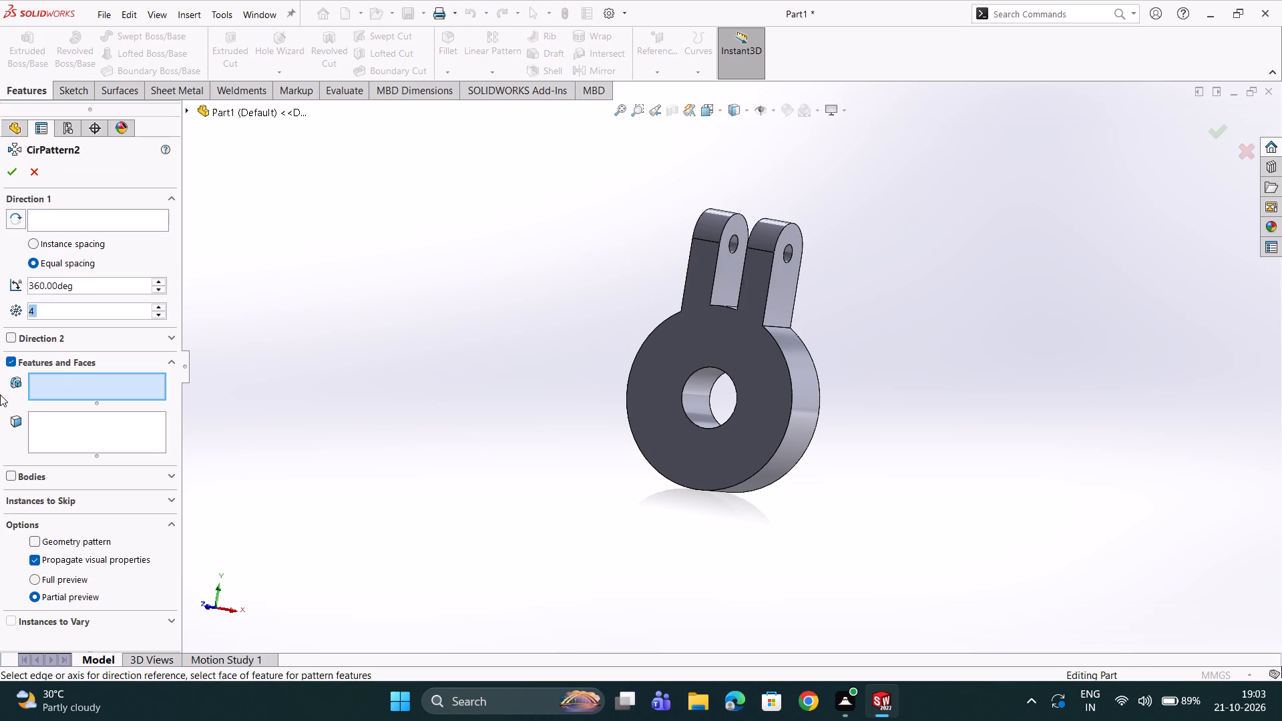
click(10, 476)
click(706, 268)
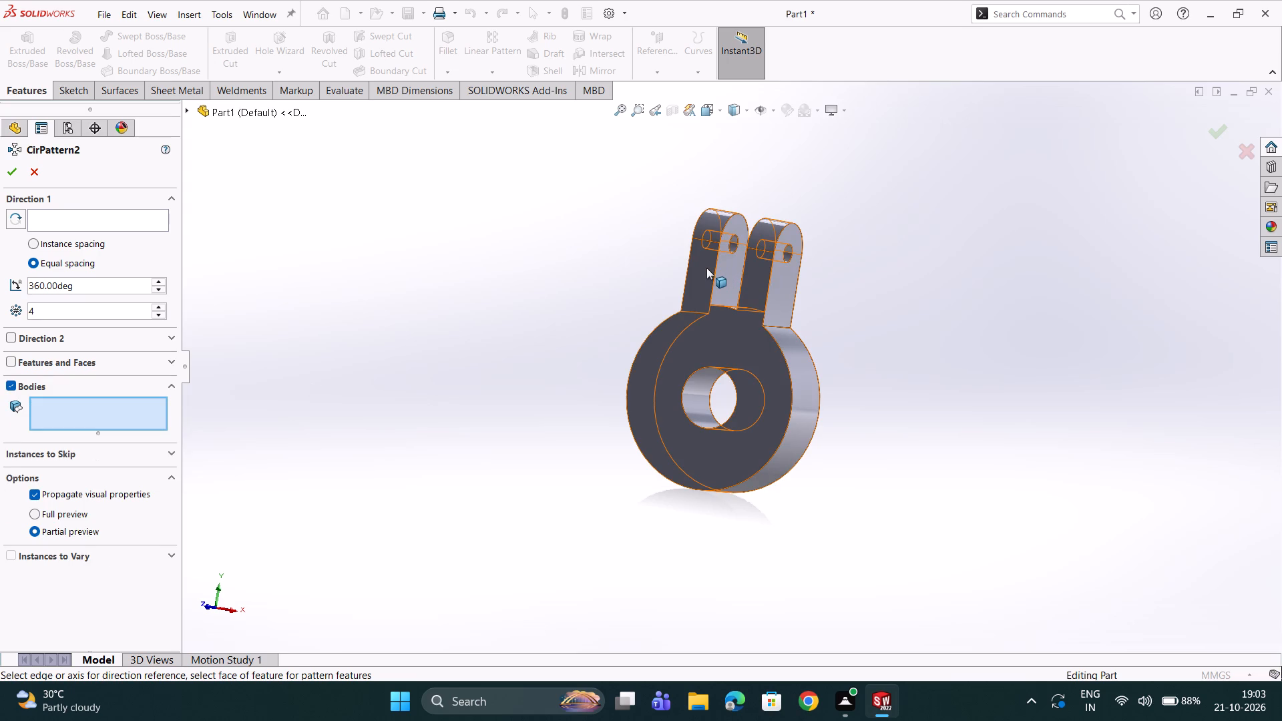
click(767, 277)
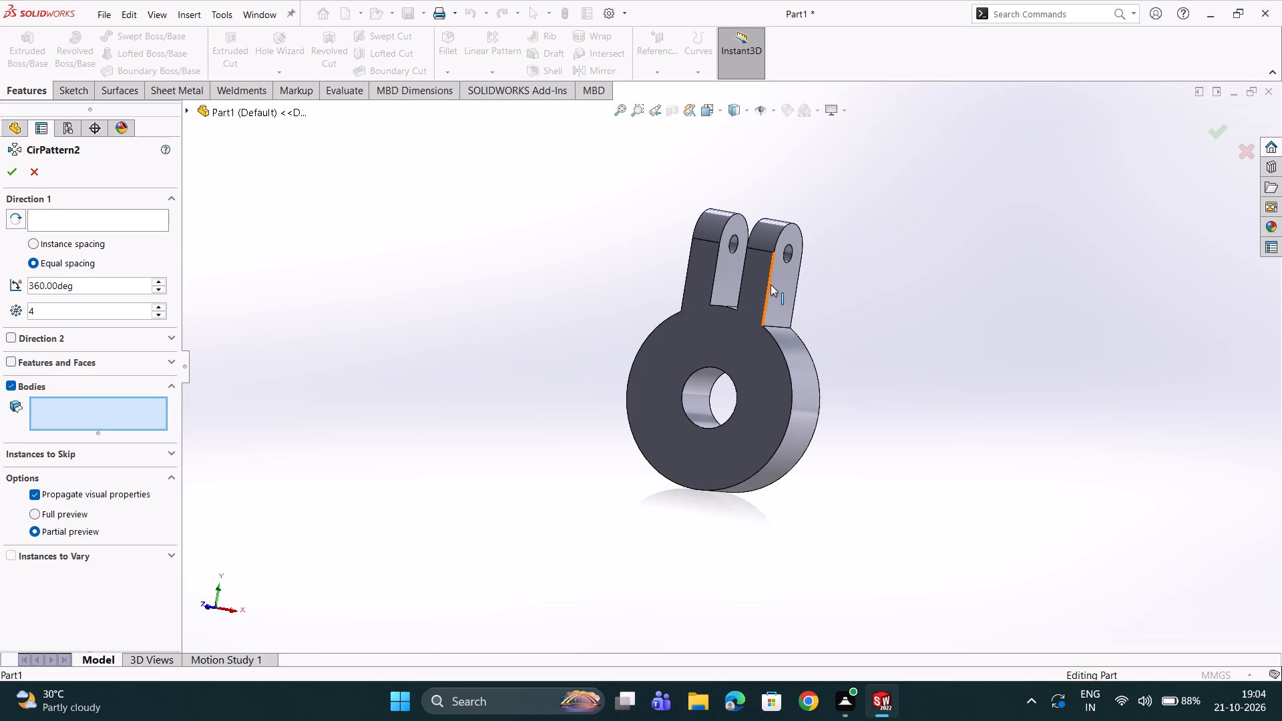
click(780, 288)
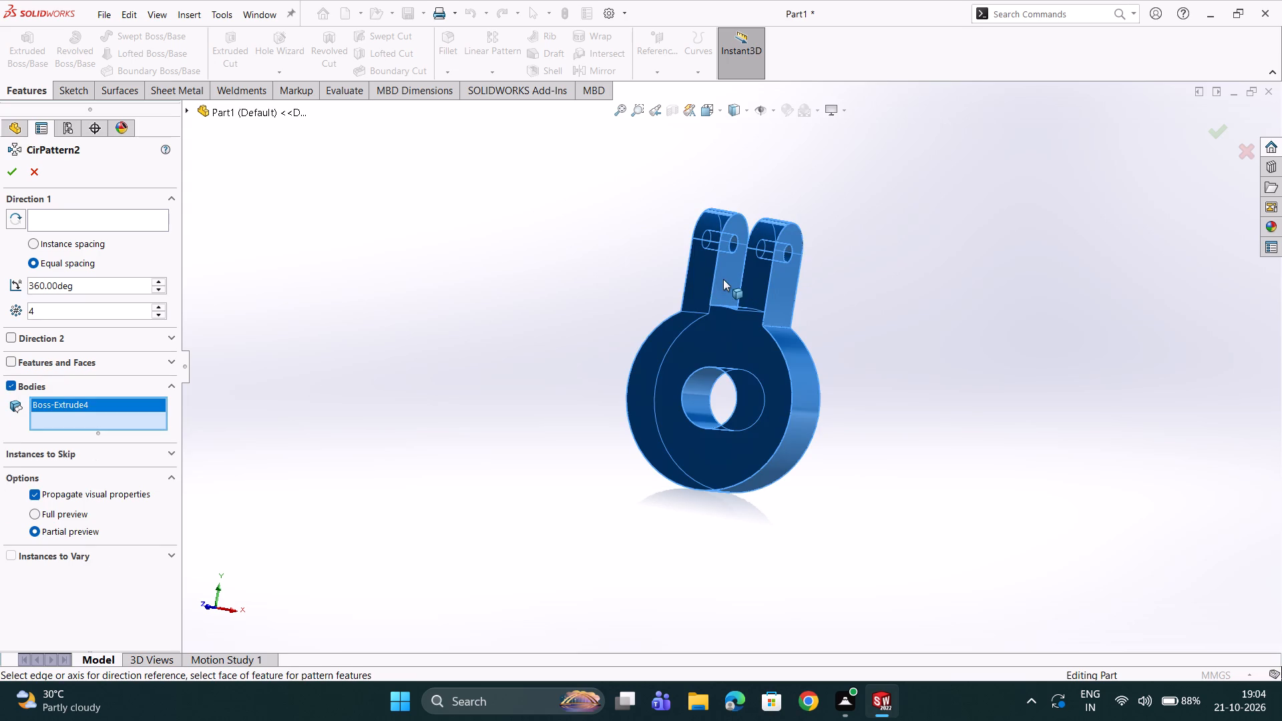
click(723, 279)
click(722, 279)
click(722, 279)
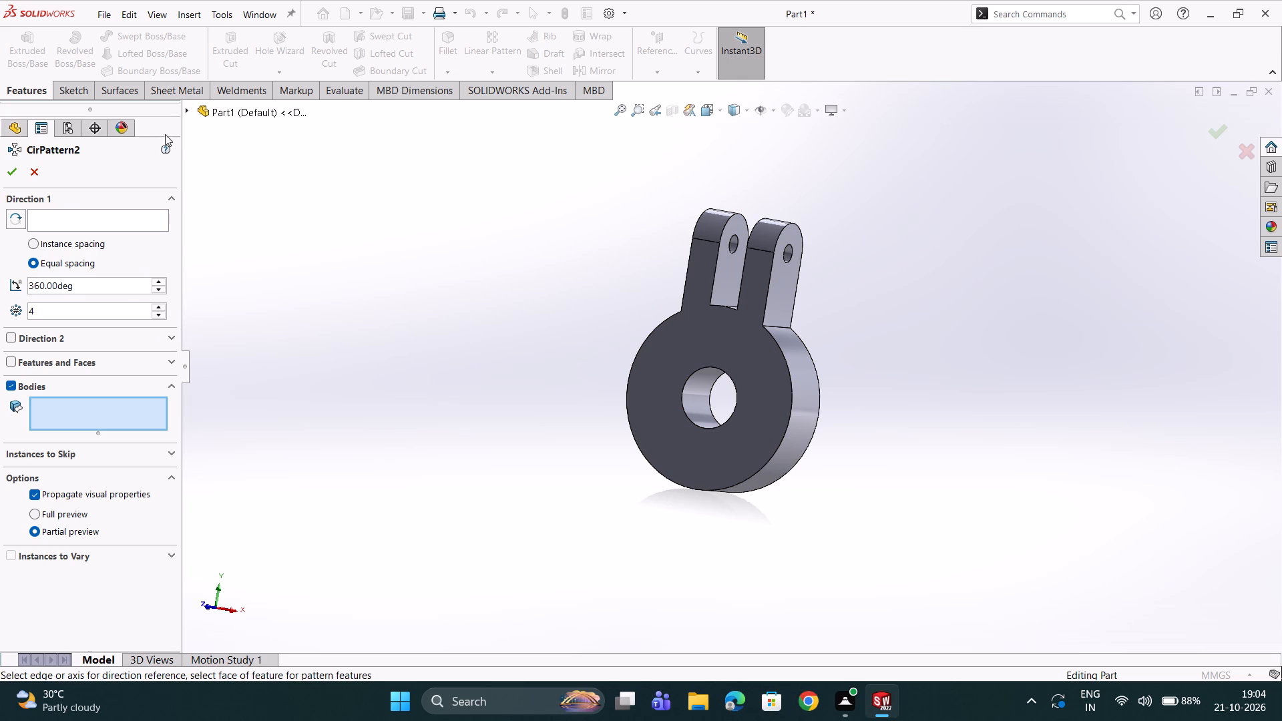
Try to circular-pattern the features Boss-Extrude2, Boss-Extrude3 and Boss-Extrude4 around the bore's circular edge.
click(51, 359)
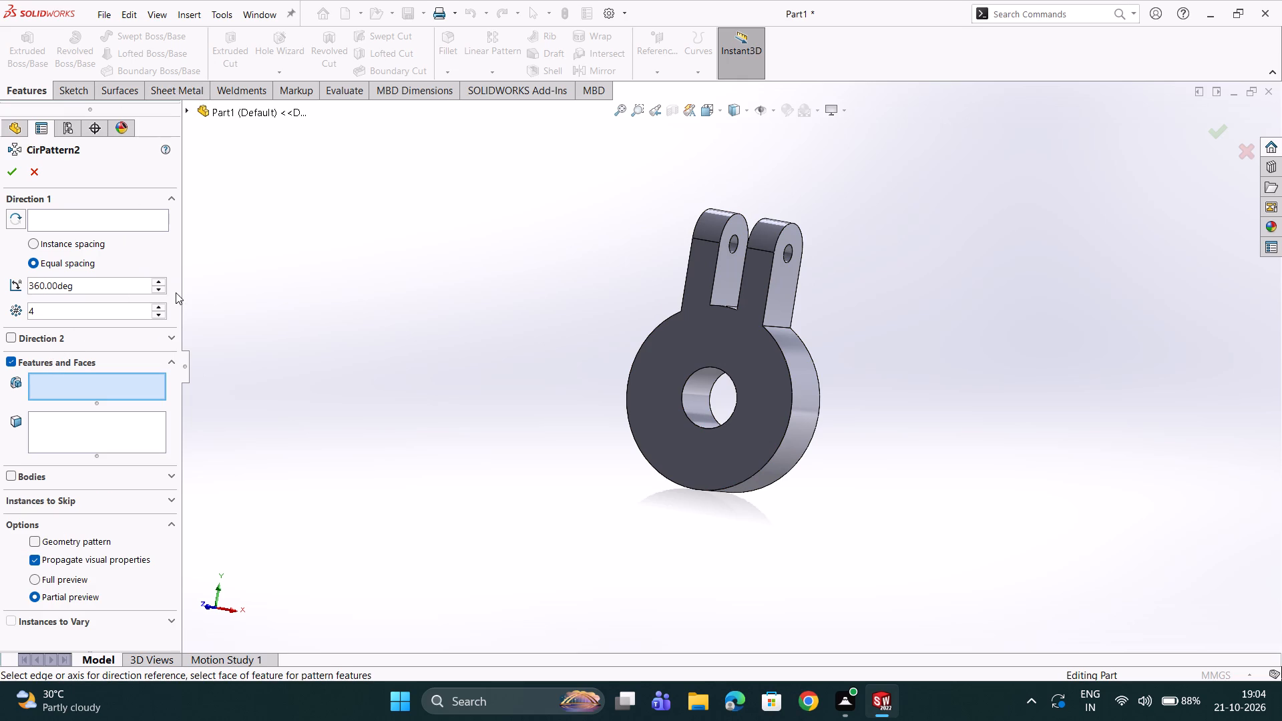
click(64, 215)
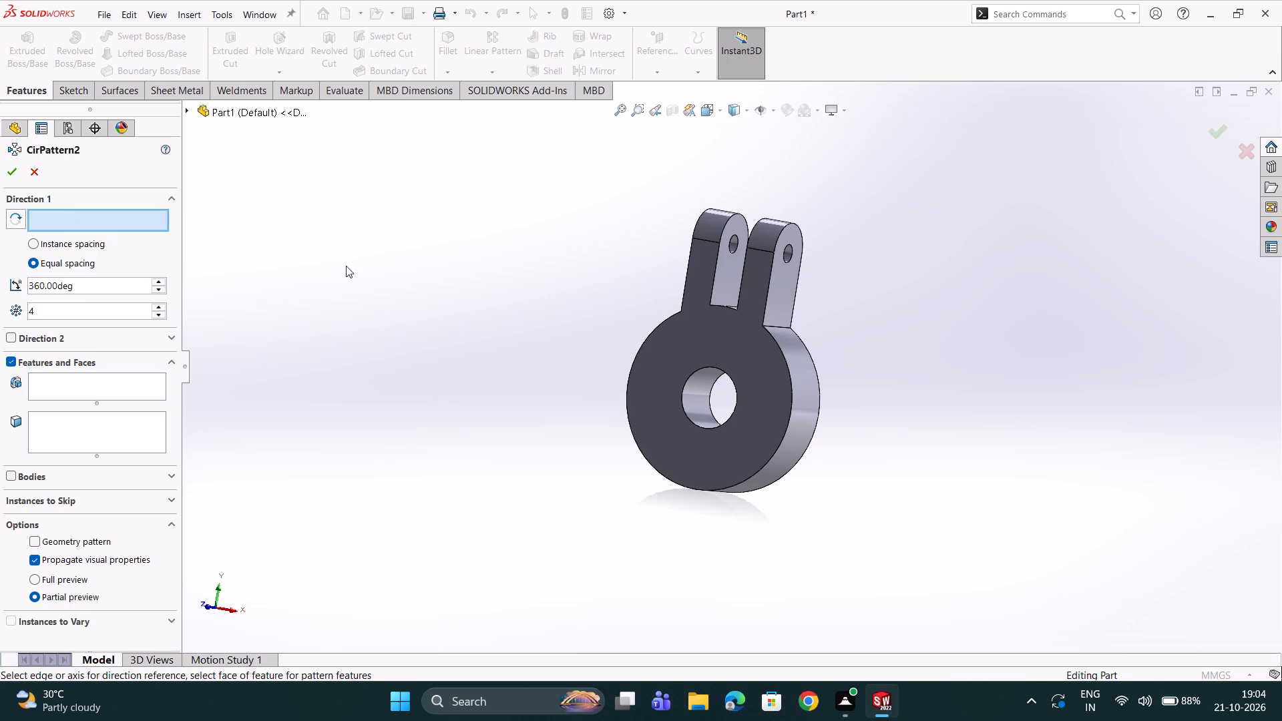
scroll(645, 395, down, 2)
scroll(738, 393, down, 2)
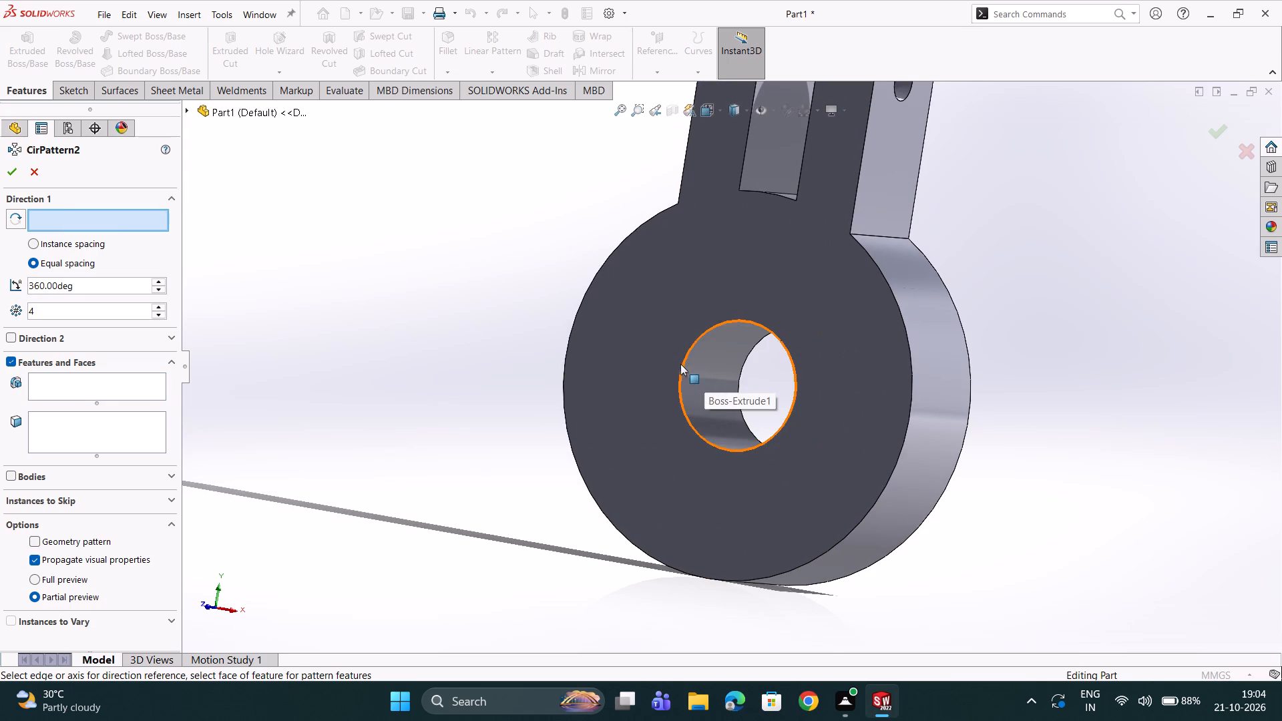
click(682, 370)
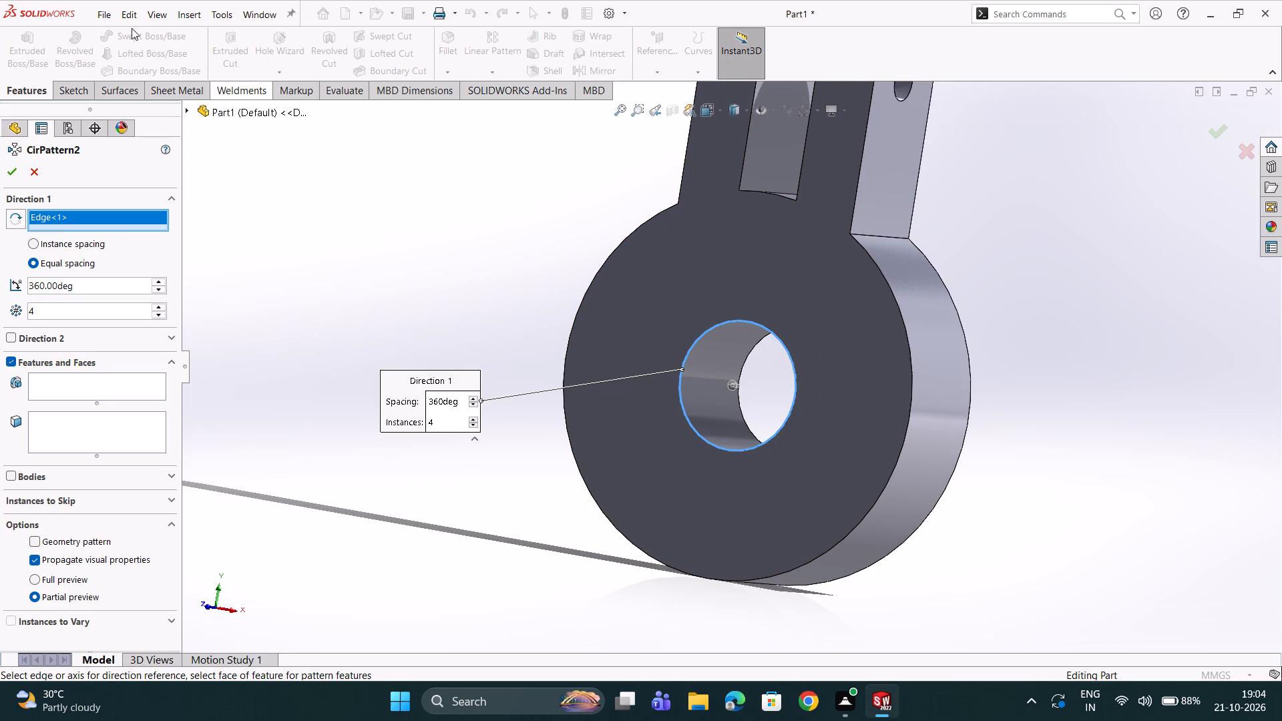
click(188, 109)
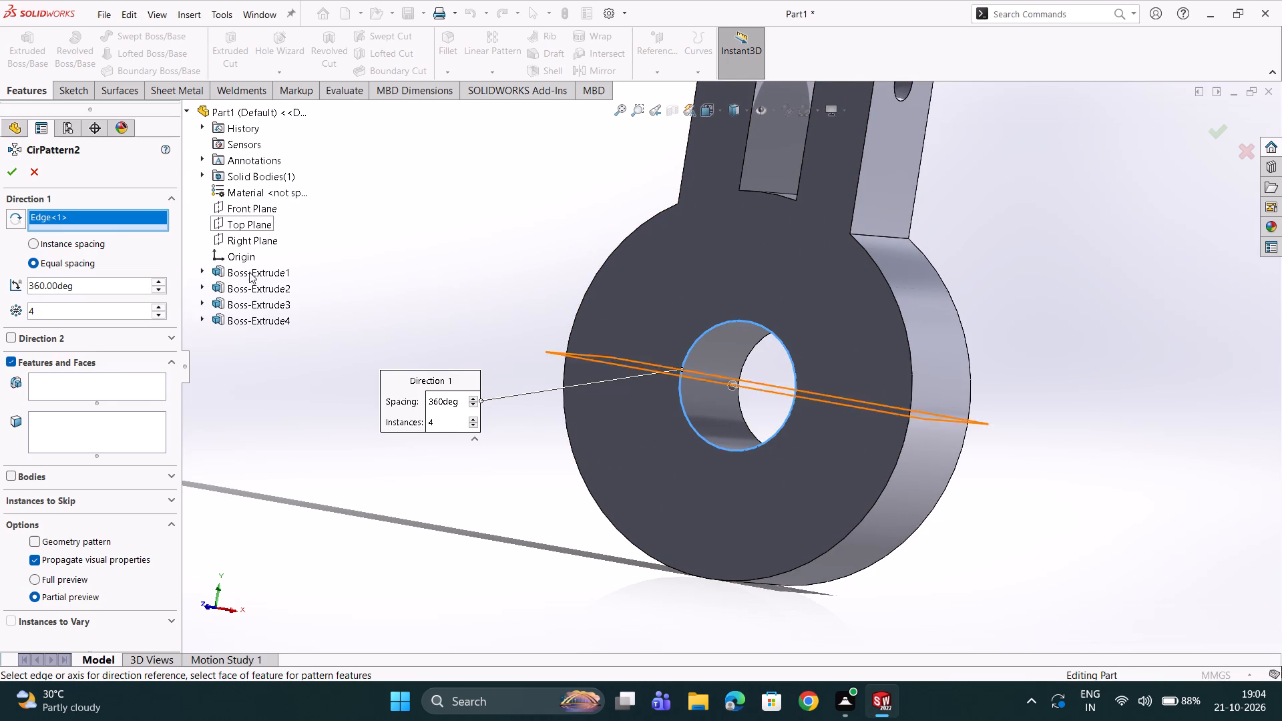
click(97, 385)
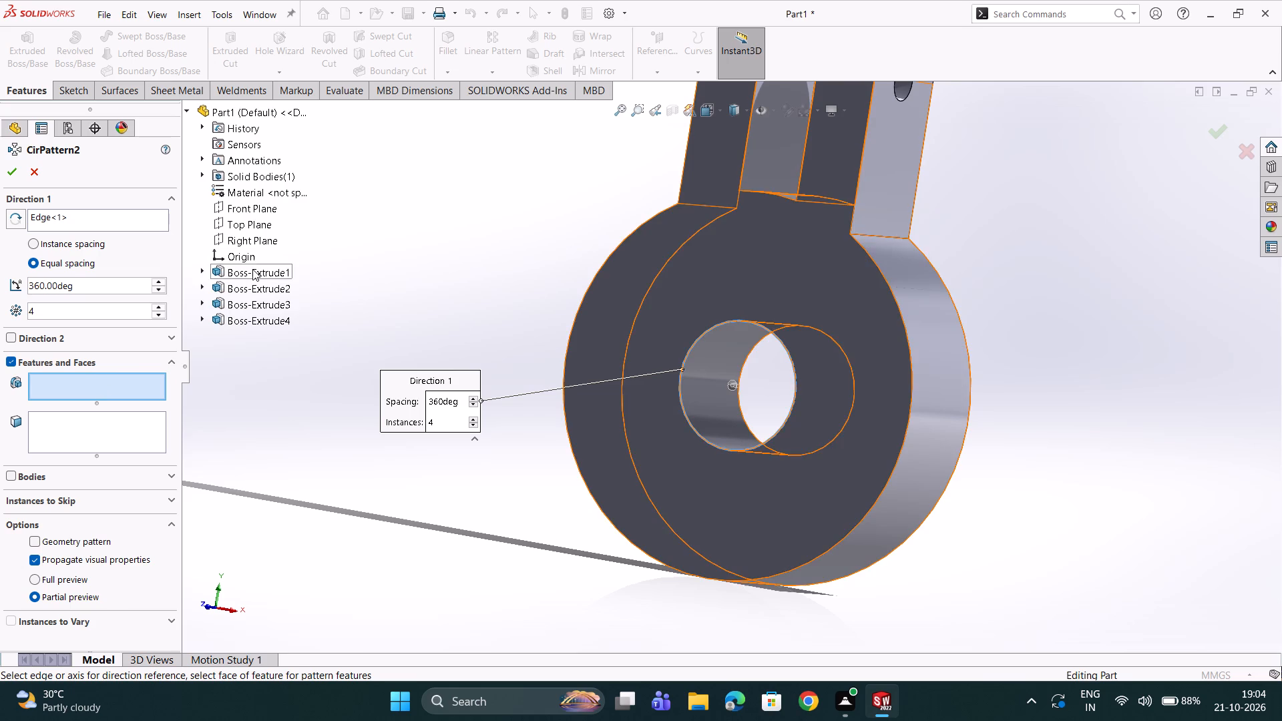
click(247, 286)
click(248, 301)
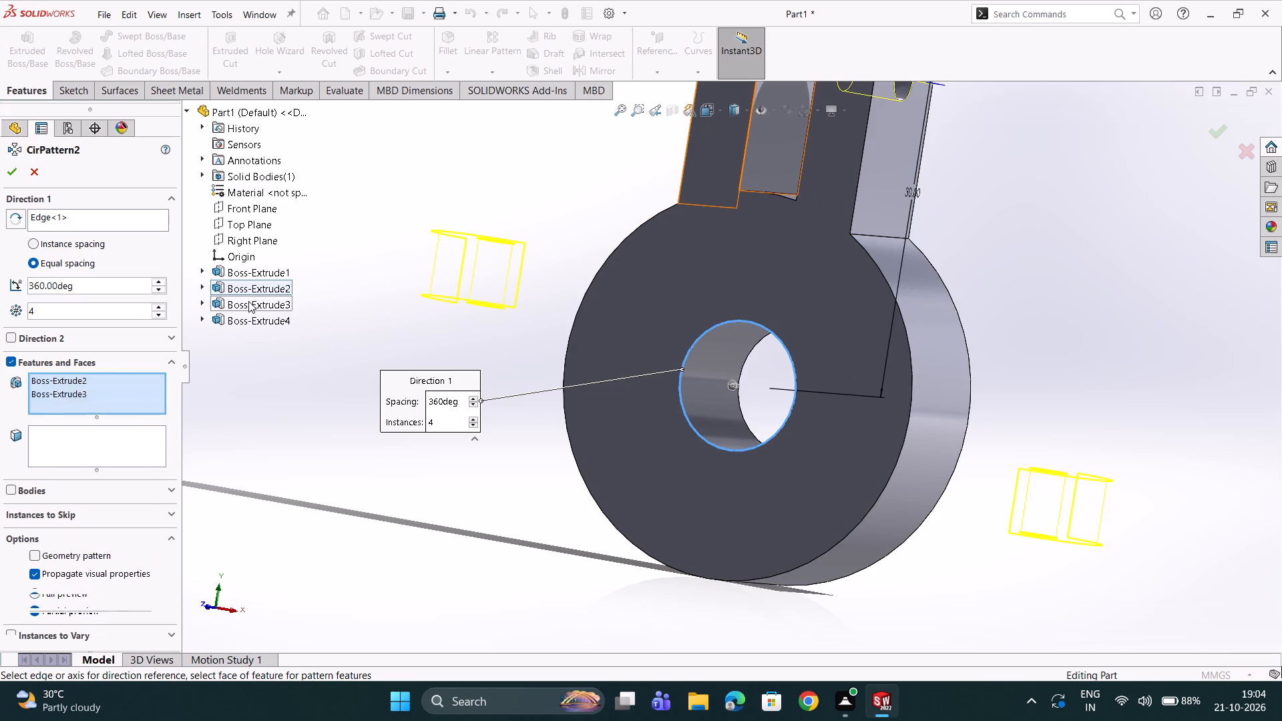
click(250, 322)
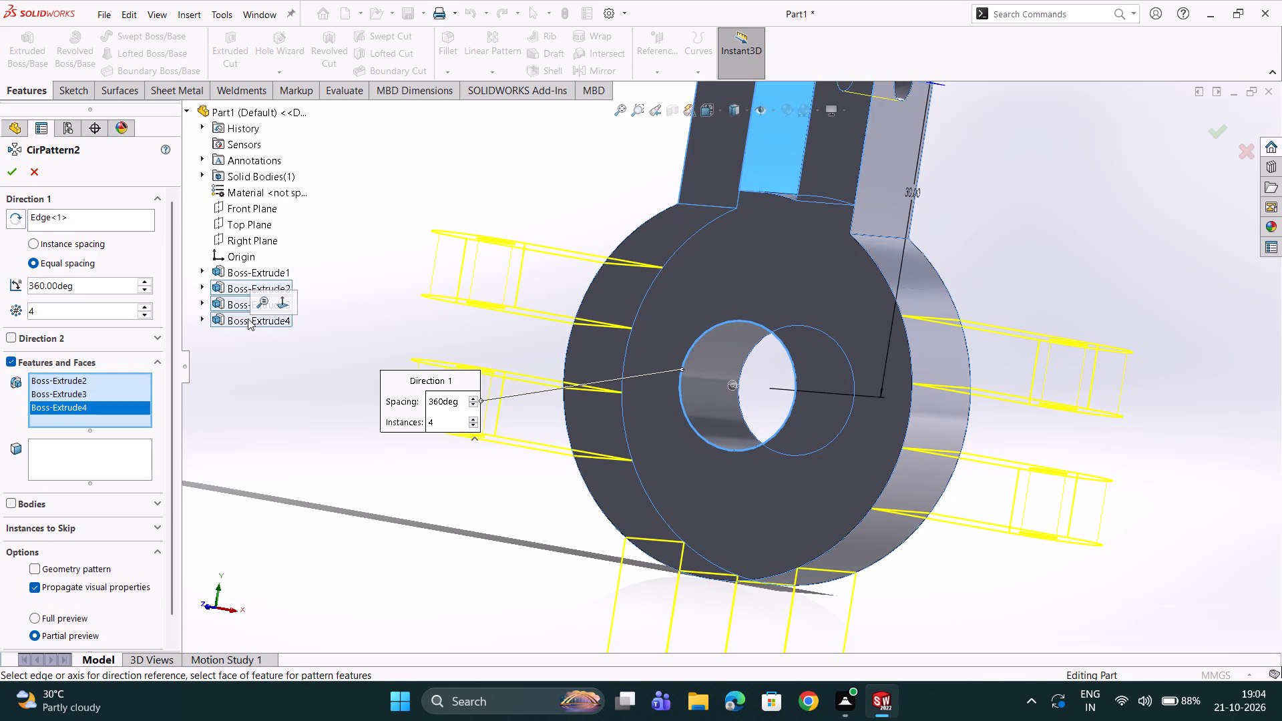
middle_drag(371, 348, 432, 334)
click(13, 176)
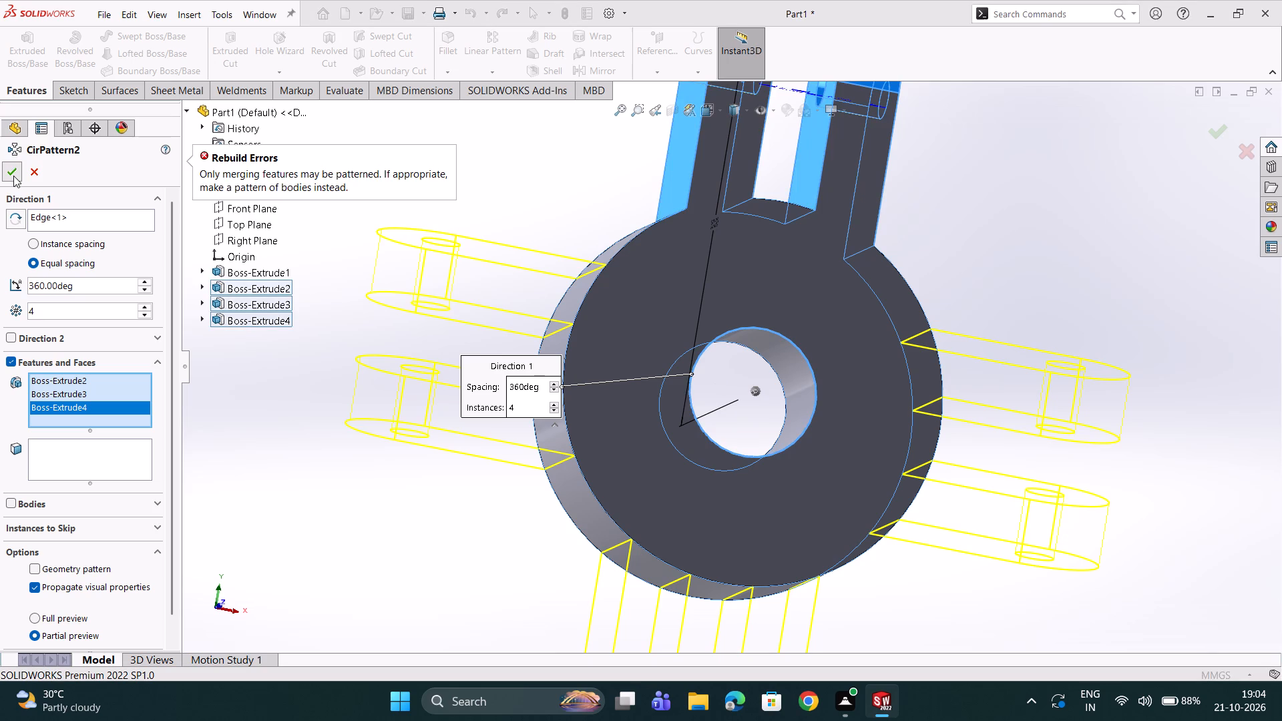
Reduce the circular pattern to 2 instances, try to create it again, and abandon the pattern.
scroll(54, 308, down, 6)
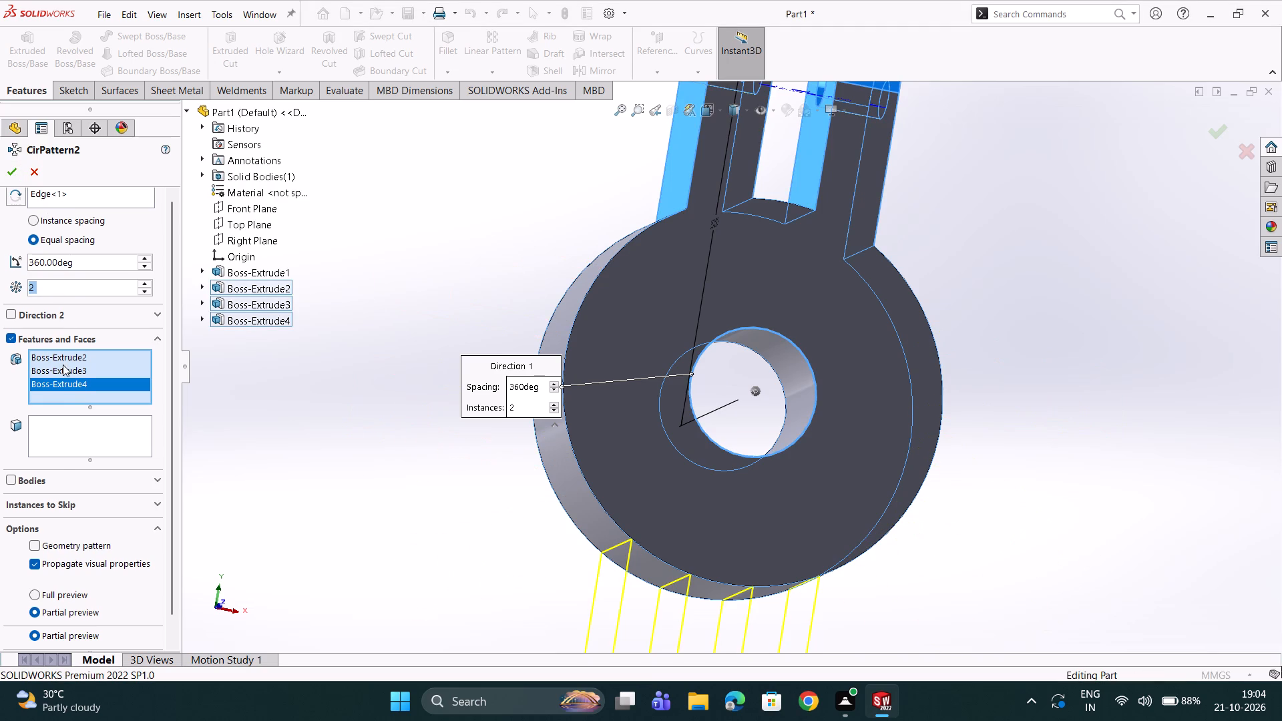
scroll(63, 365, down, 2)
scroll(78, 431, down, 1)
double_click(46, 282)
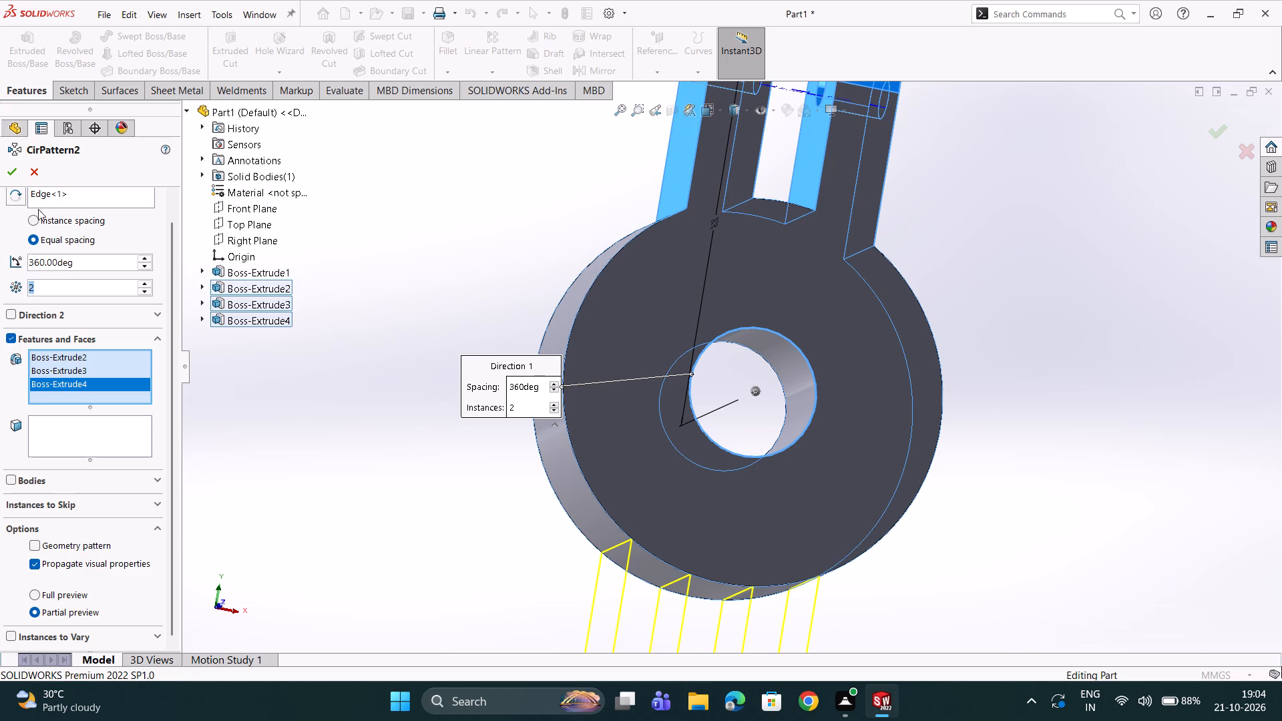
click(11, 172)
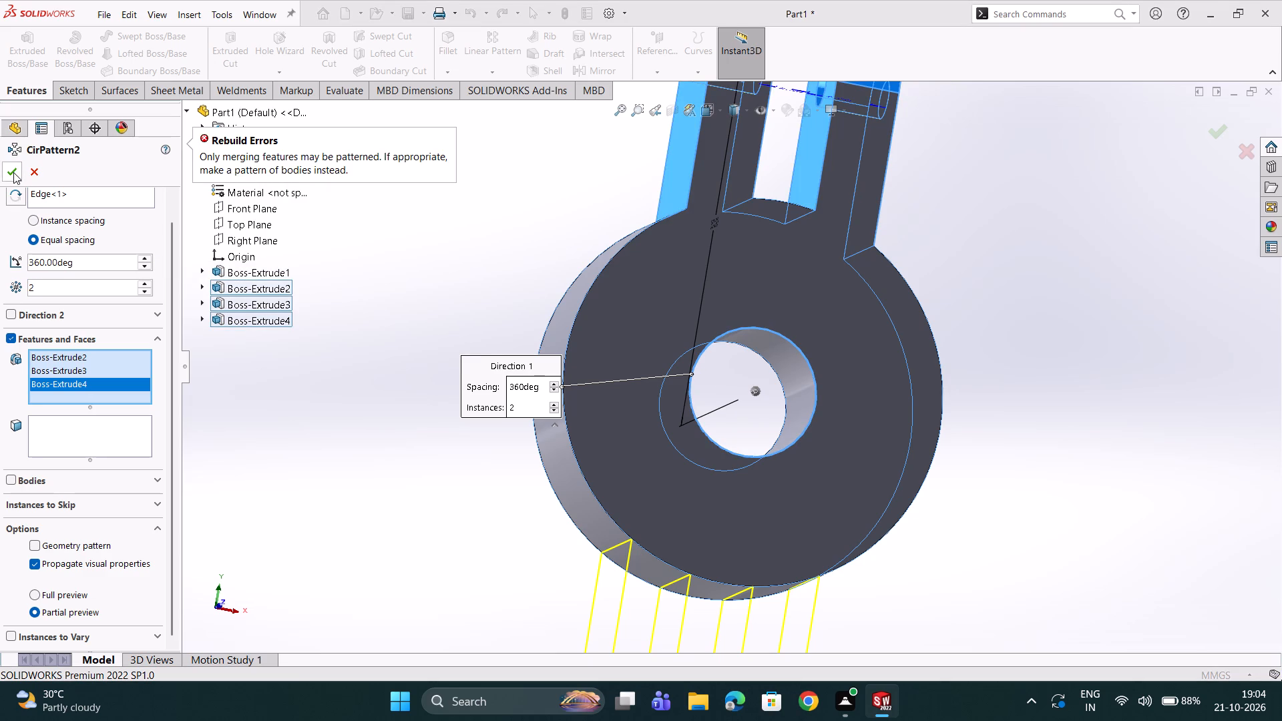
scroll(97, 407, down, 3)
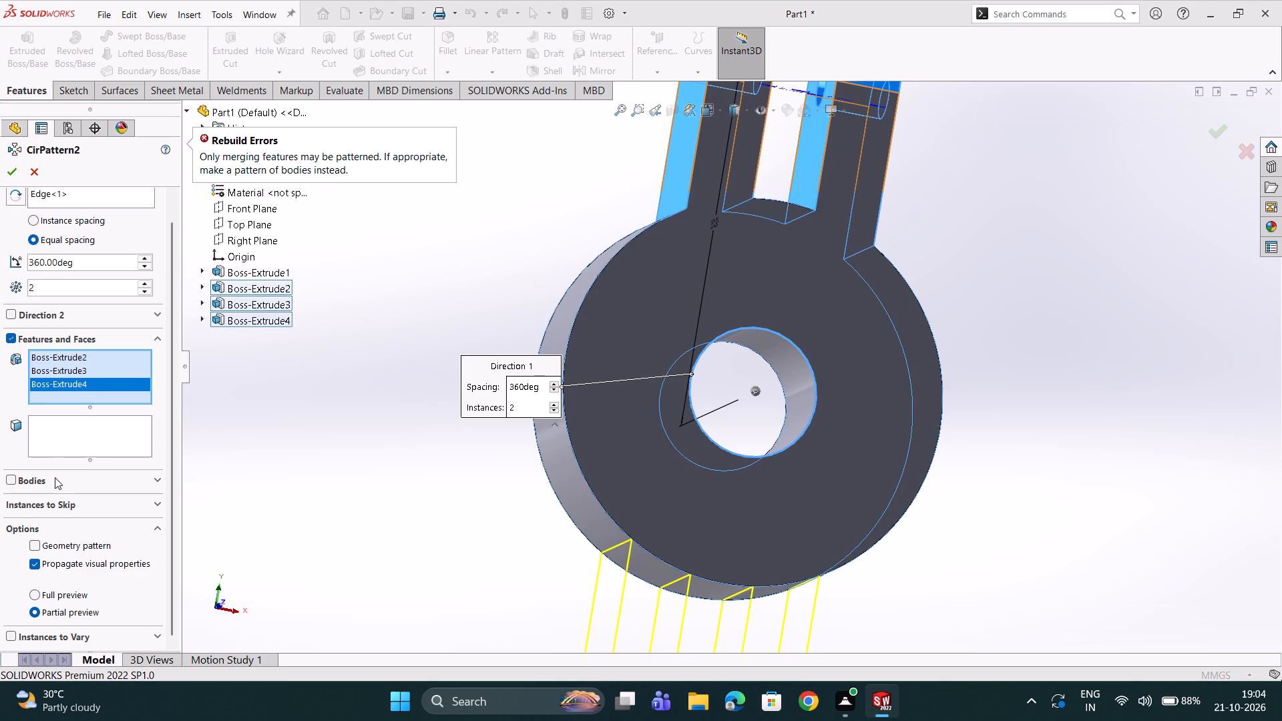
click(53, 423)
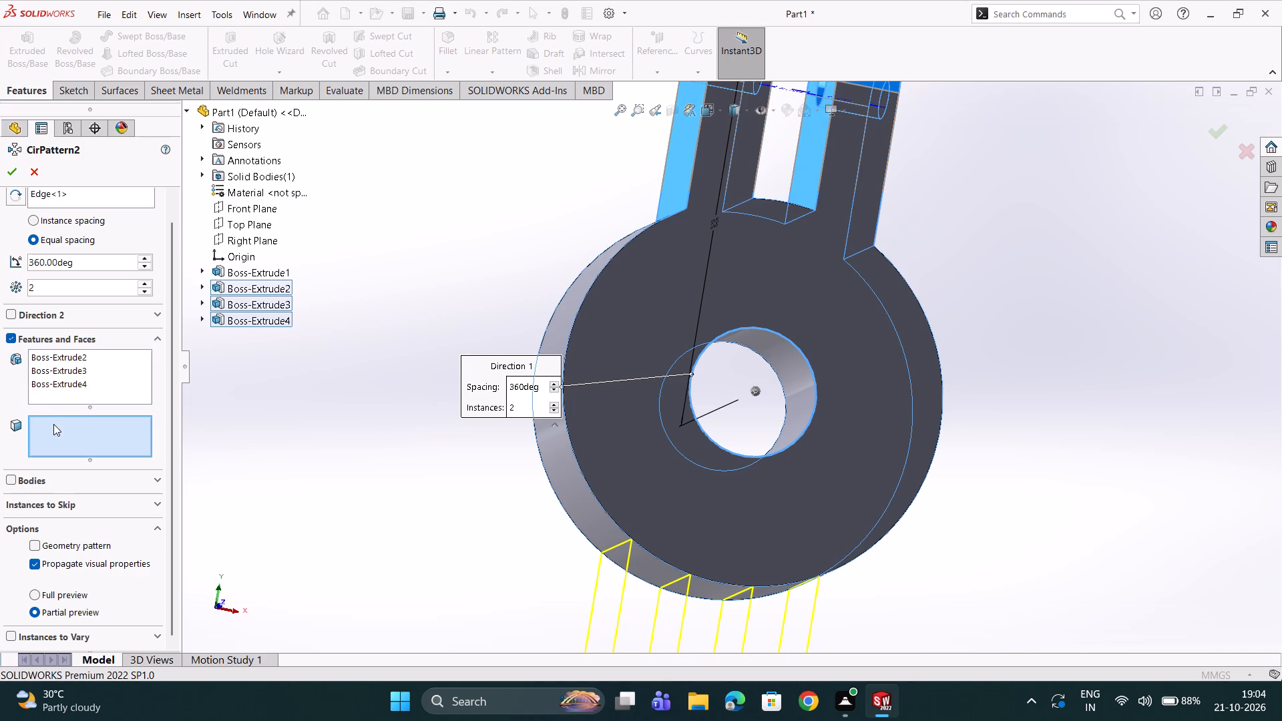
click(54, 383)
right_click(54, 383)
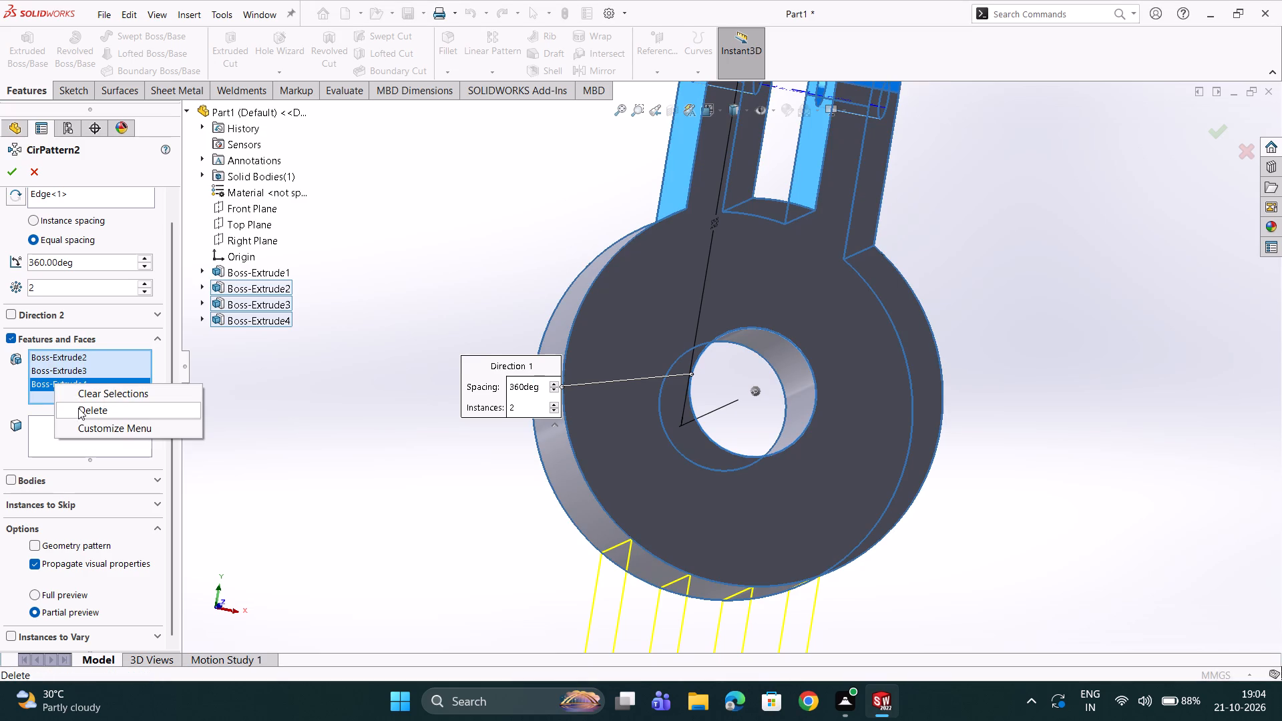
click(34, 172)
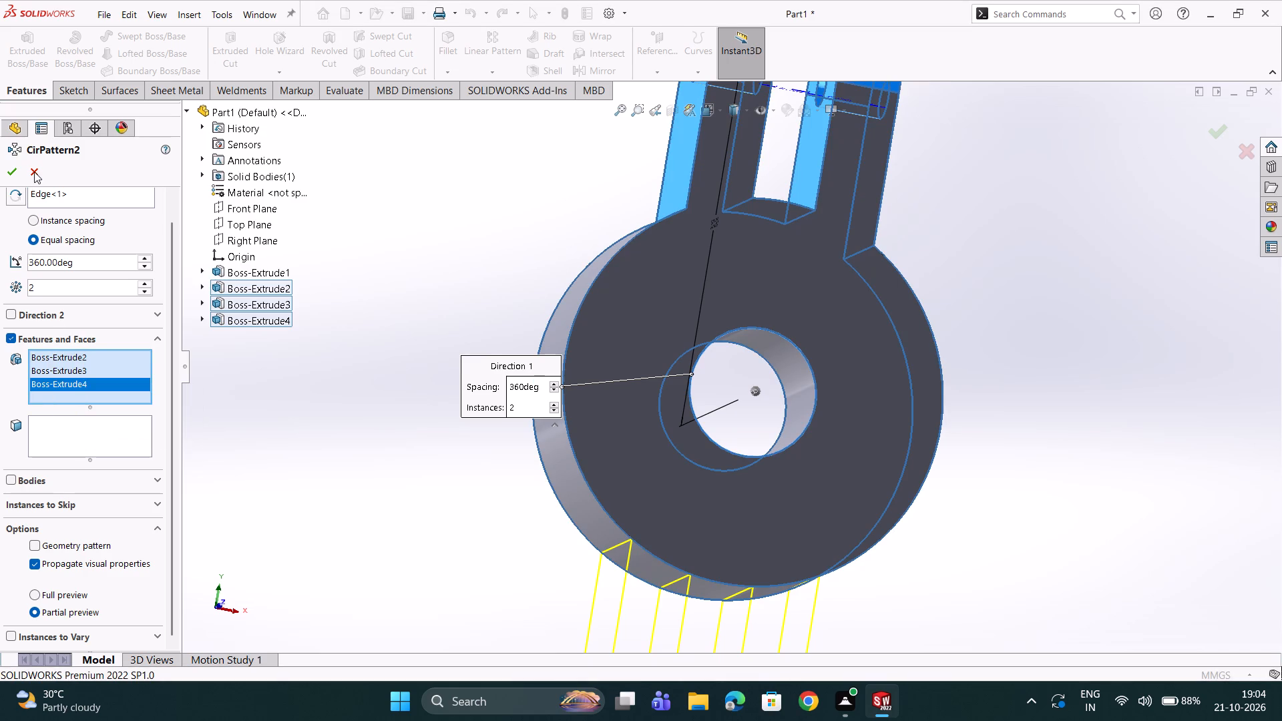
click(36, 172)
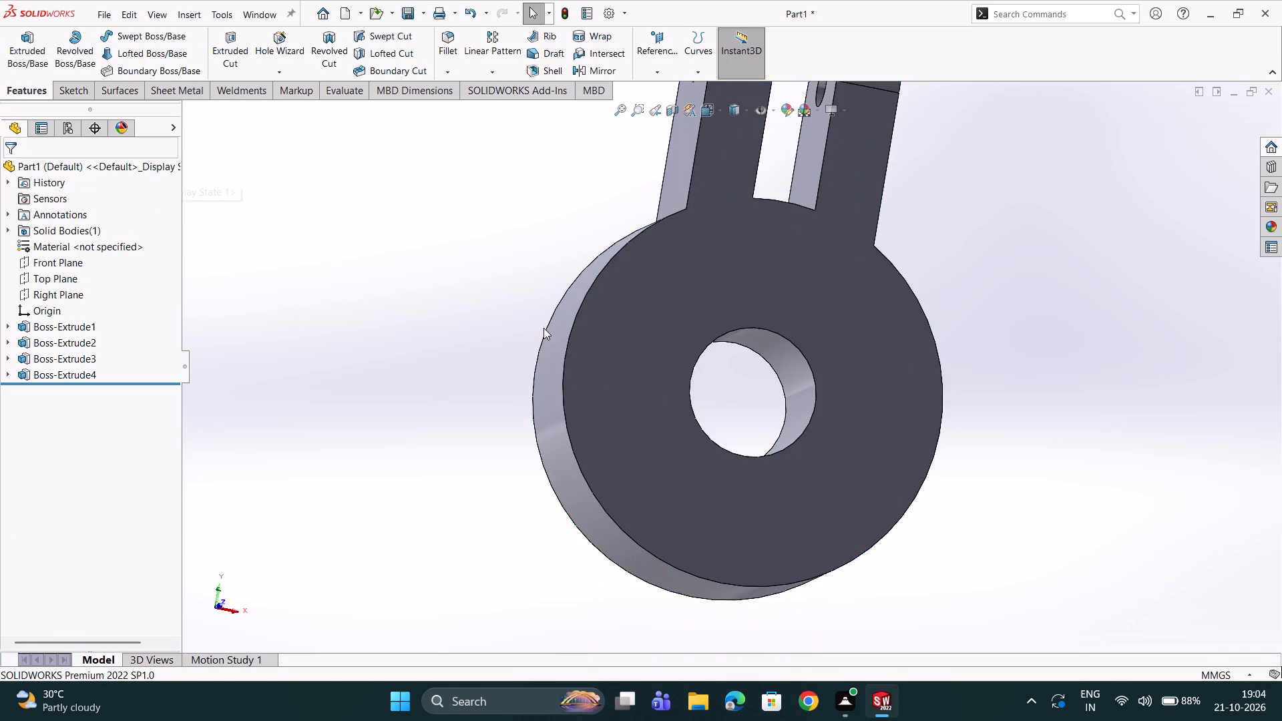
Open the lug profile sketch (Sketch2) under Boss-Extrude2, examine it from an angle, and exit it unchanged.
scroll(544, 328, up, 3)
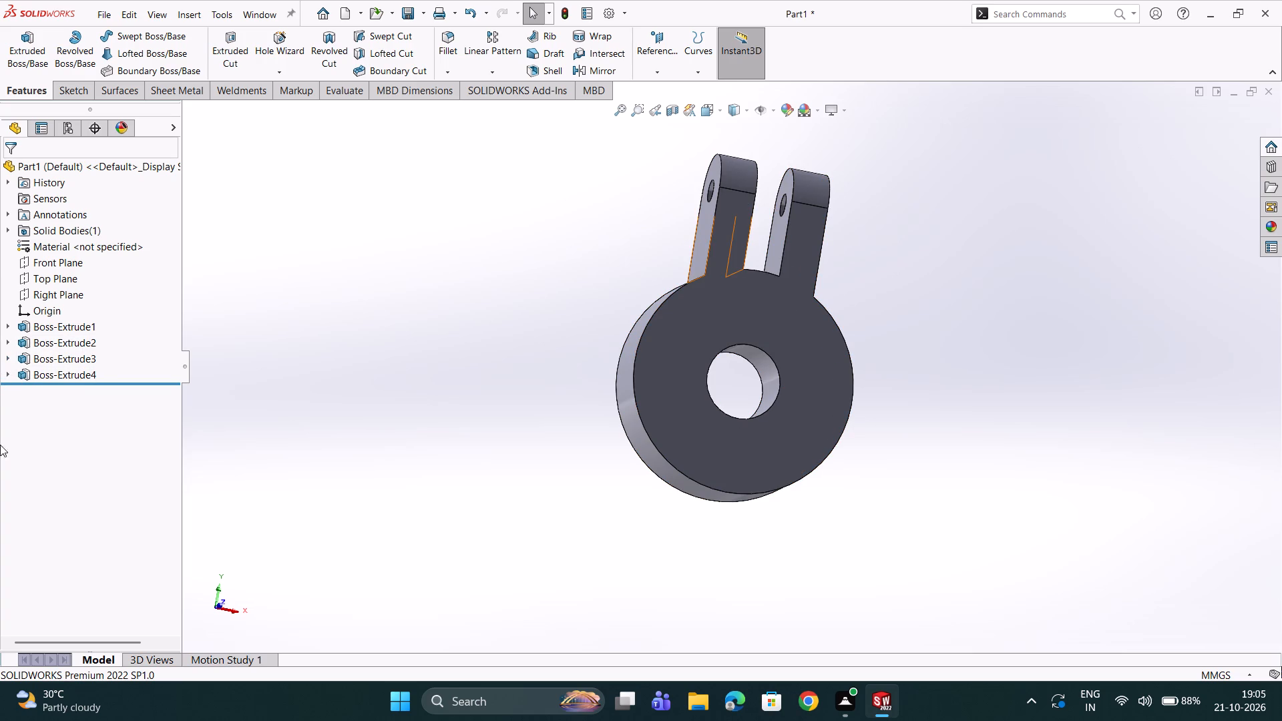
click(6, 339)
click(36, 356)
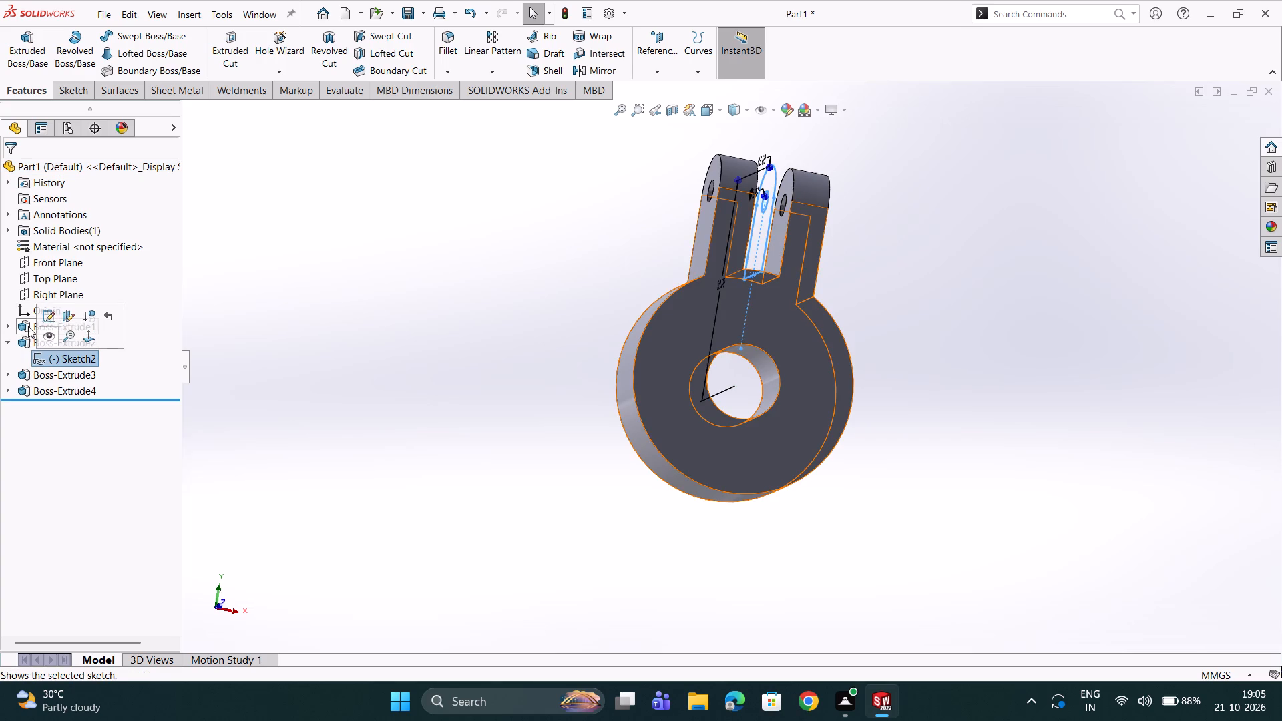
click(42, 312)
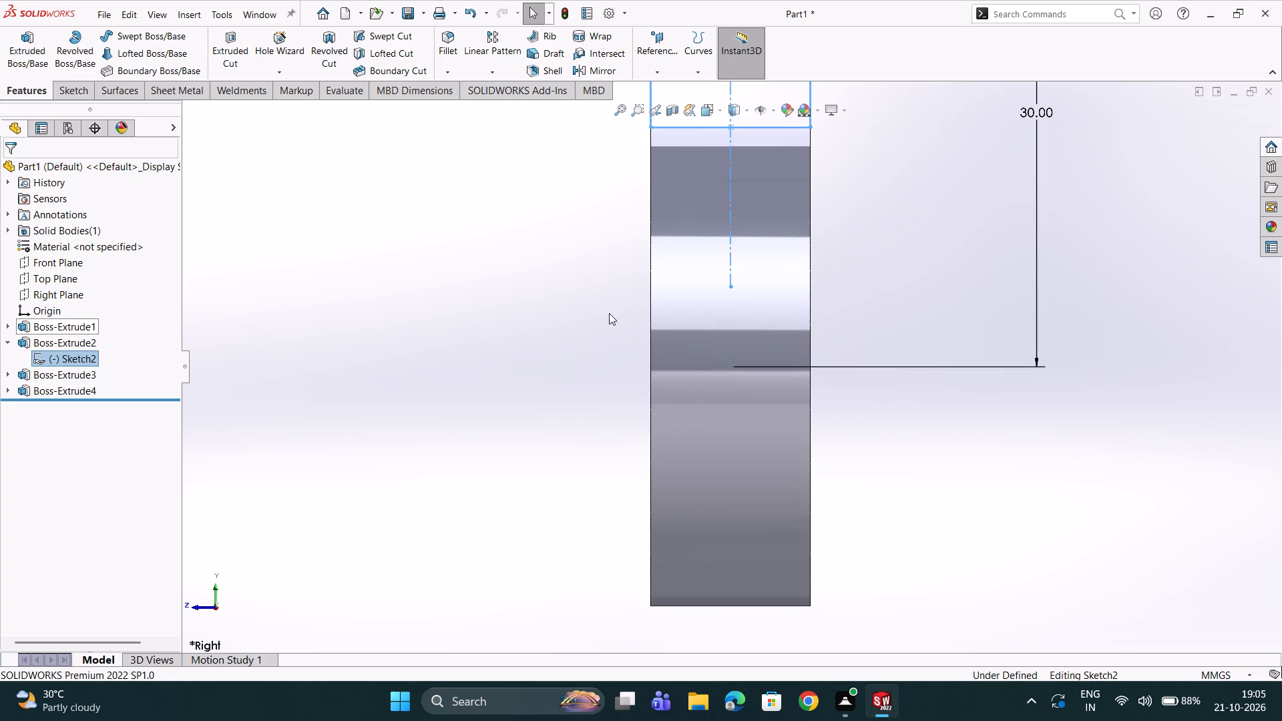
scroll(610, 313, up, 6)
middle_drag(653, 312, 740, 314)
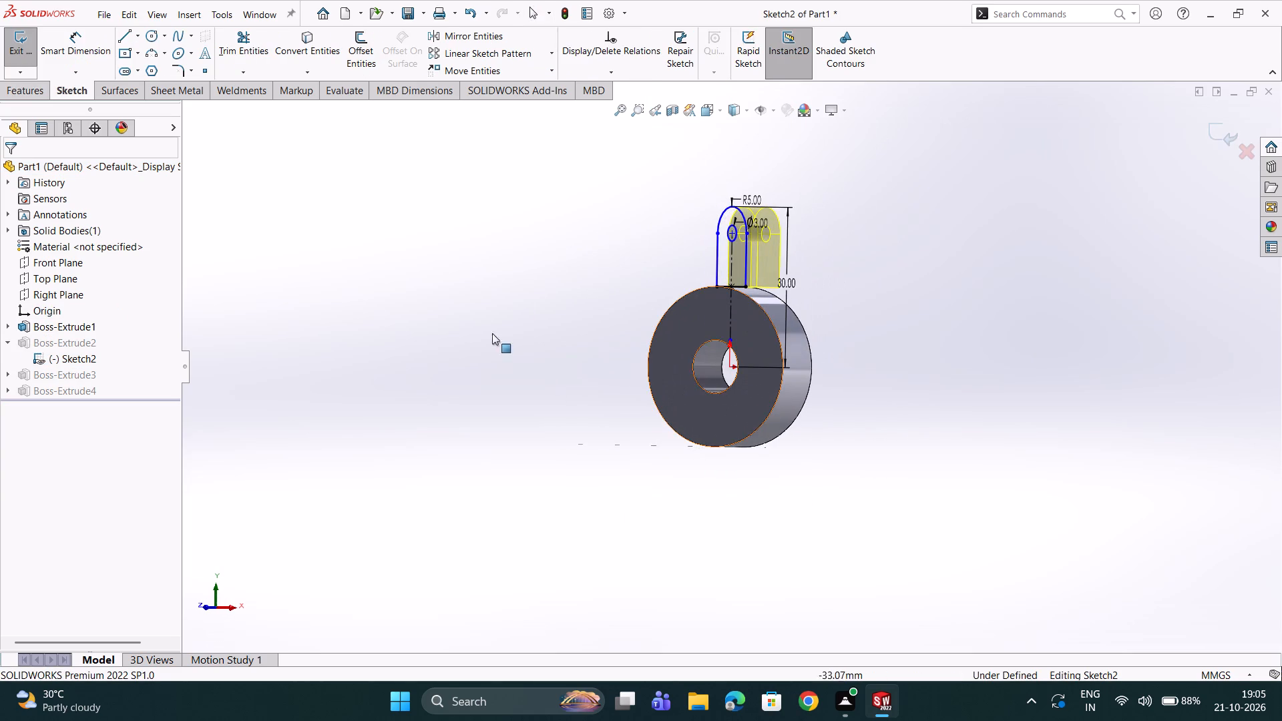
click(17, 41)
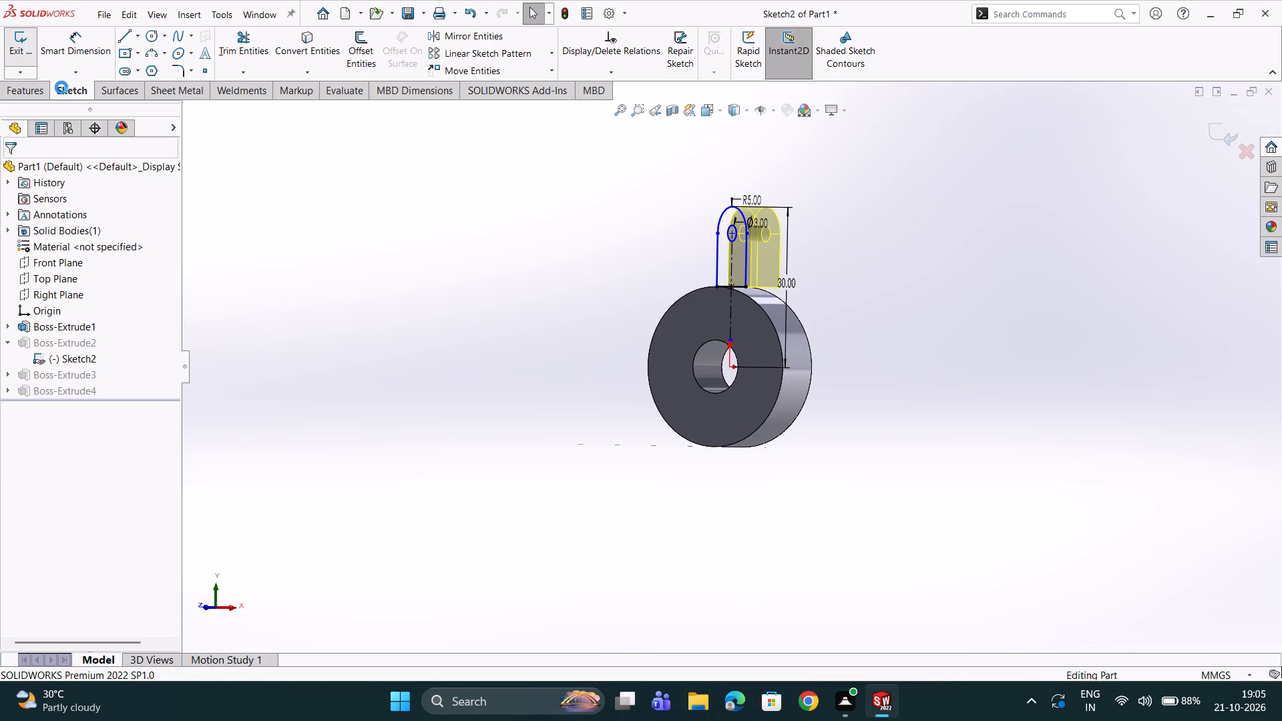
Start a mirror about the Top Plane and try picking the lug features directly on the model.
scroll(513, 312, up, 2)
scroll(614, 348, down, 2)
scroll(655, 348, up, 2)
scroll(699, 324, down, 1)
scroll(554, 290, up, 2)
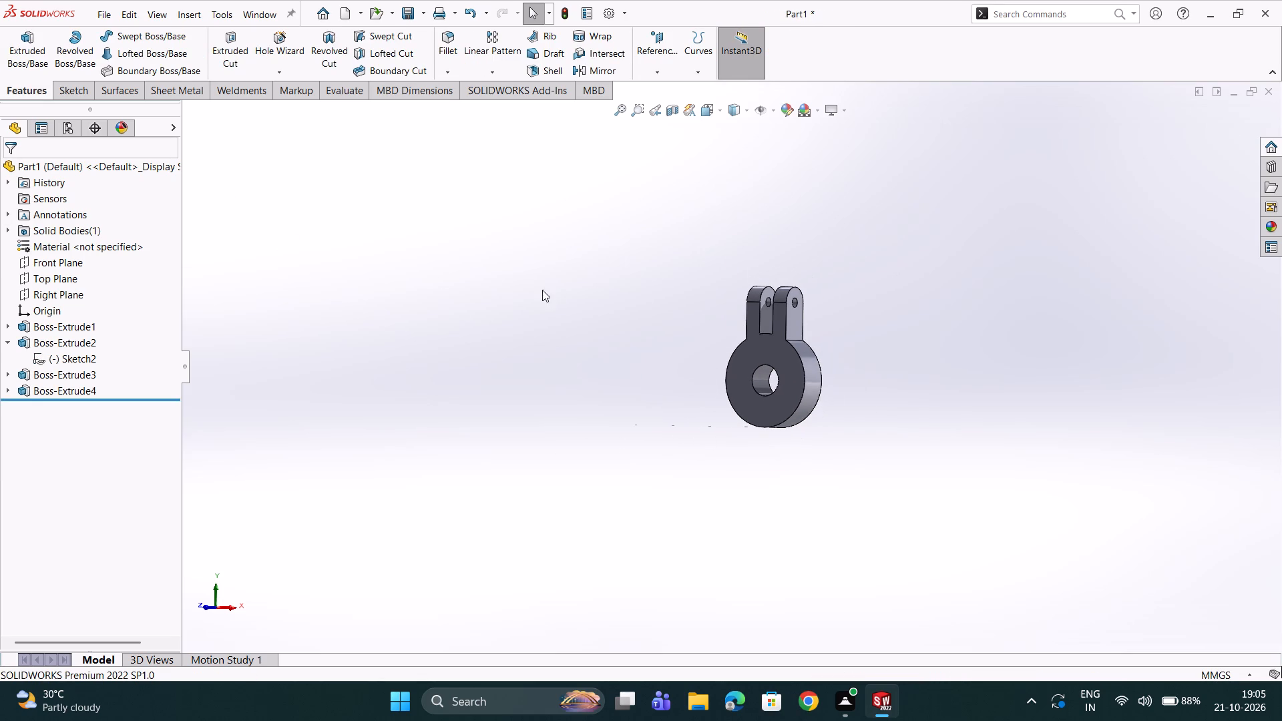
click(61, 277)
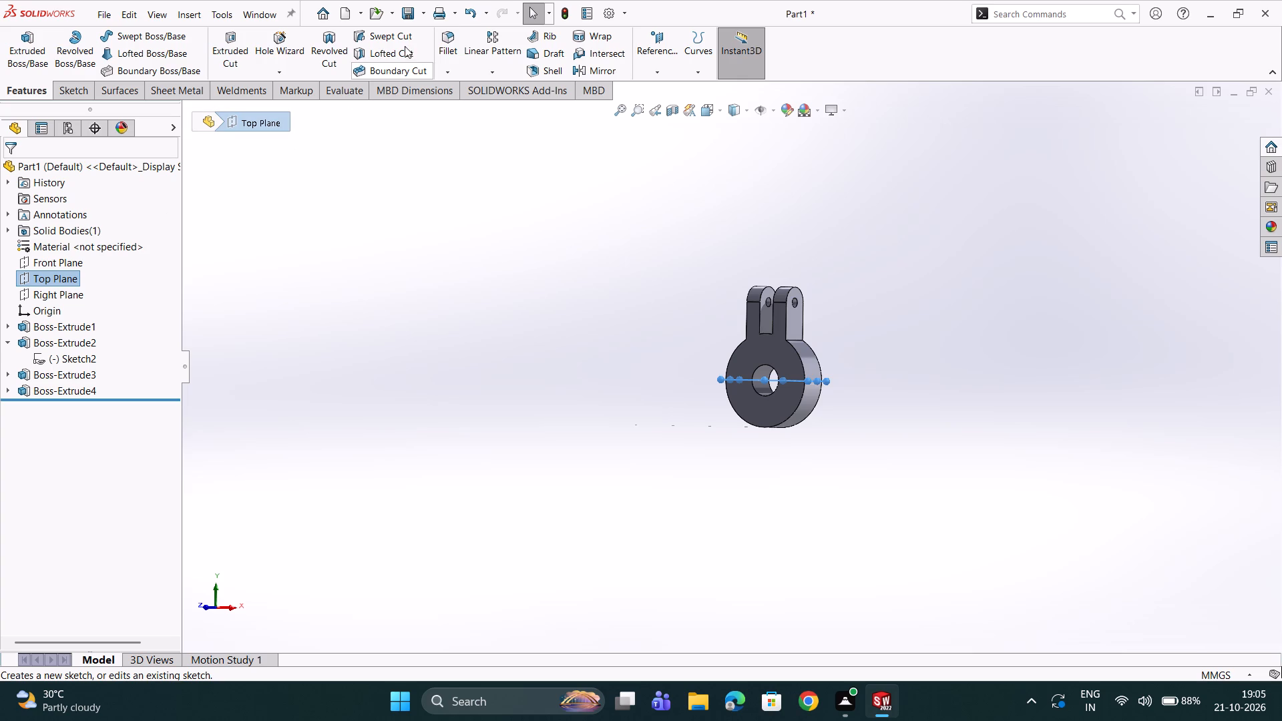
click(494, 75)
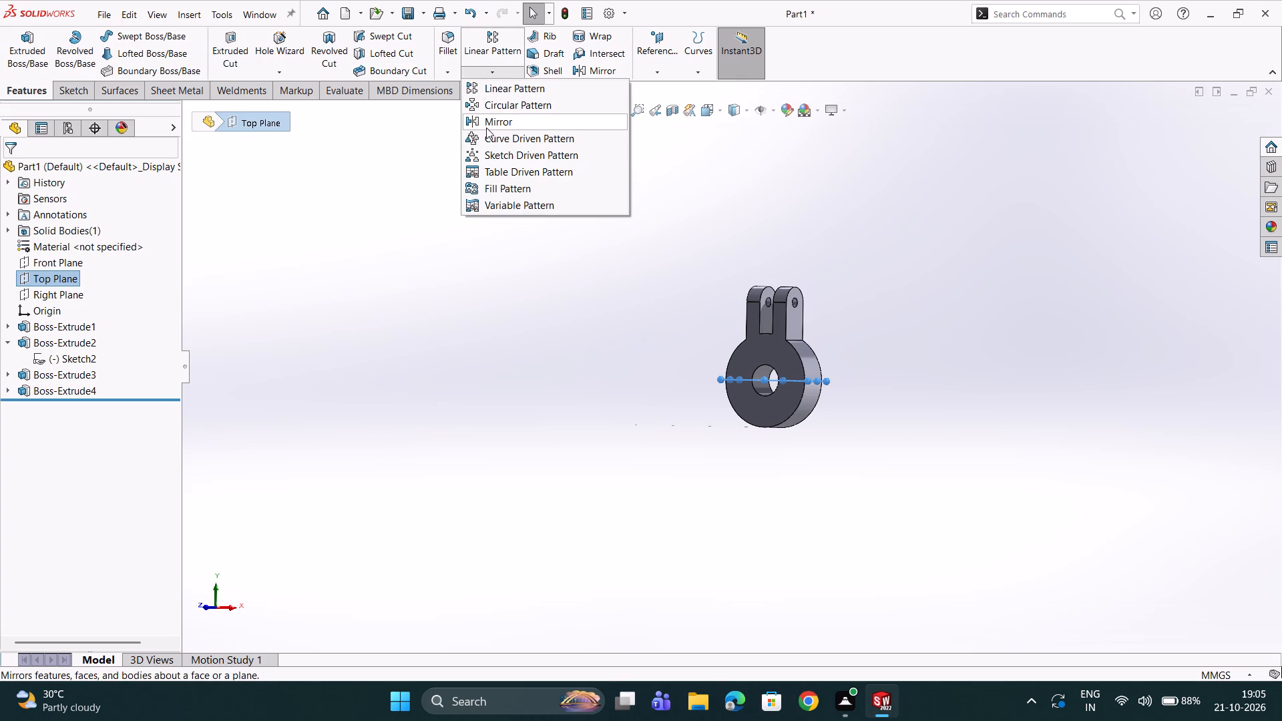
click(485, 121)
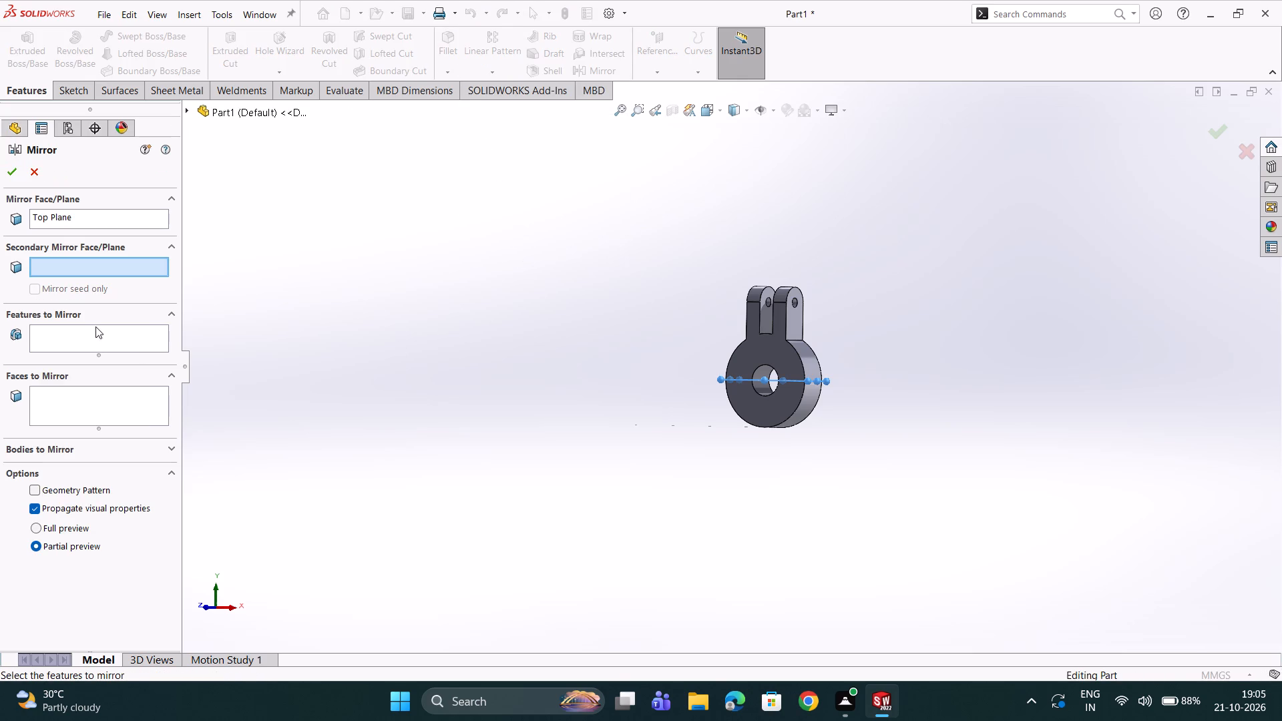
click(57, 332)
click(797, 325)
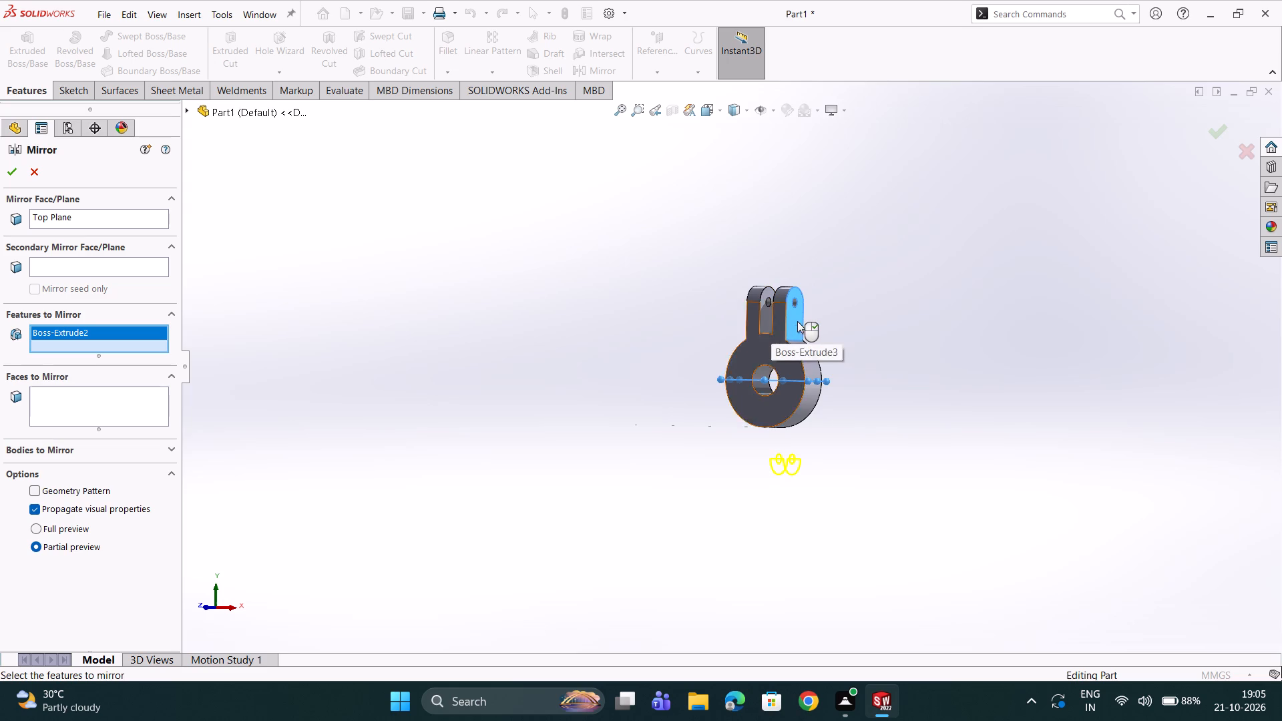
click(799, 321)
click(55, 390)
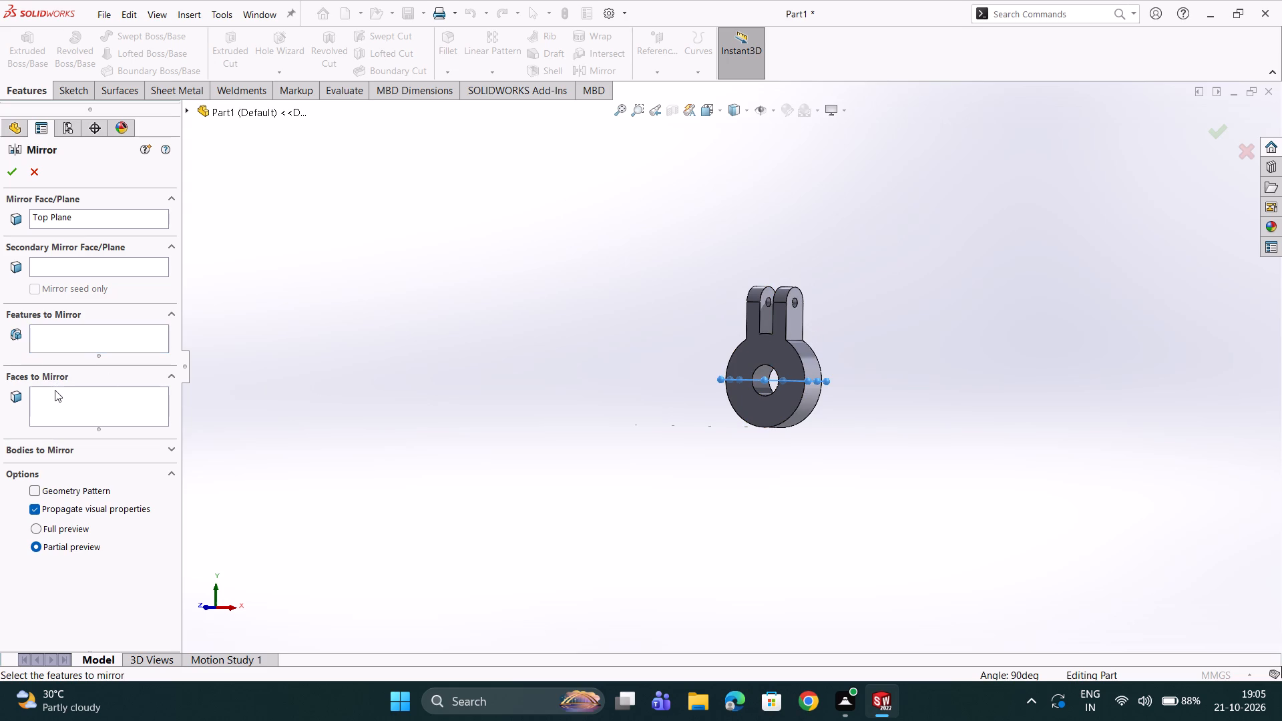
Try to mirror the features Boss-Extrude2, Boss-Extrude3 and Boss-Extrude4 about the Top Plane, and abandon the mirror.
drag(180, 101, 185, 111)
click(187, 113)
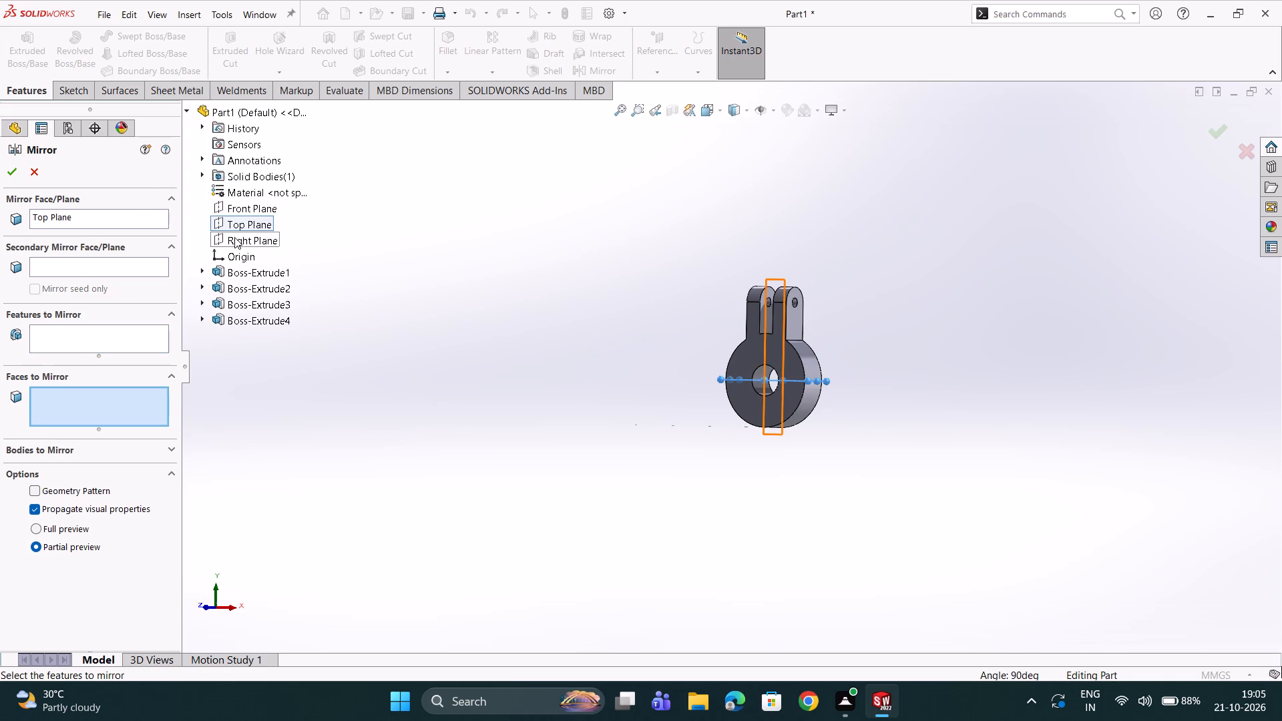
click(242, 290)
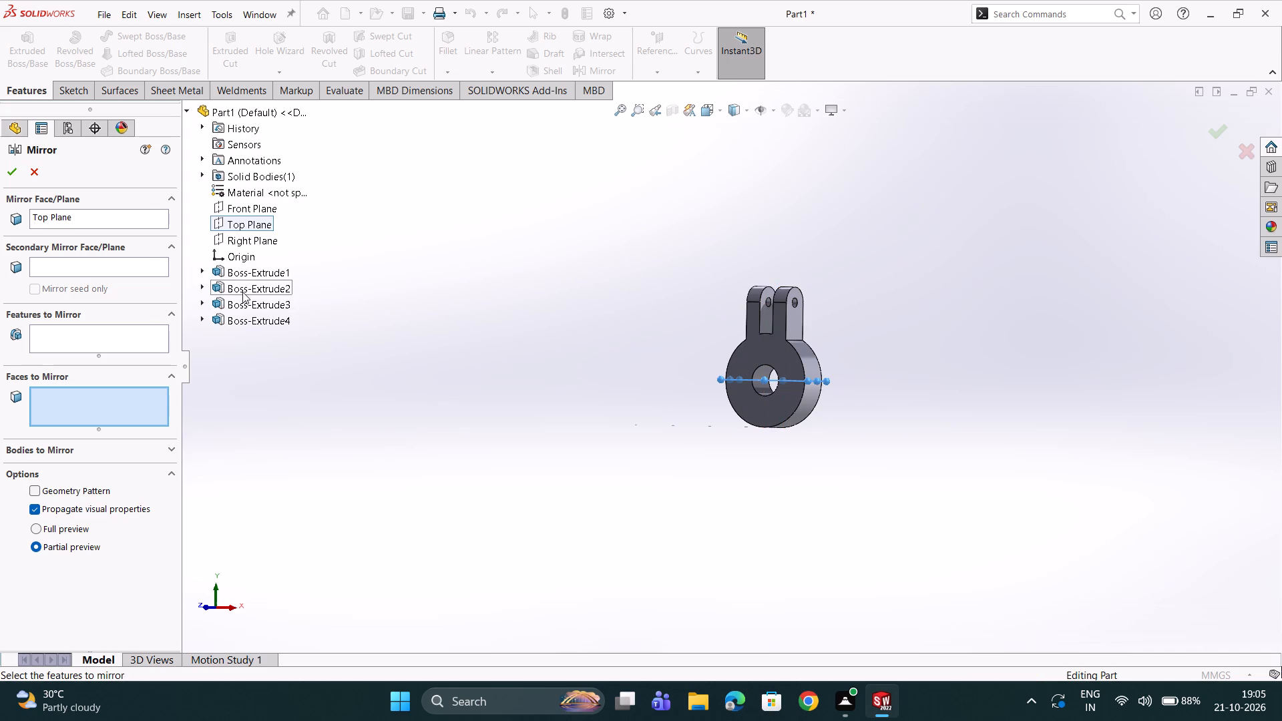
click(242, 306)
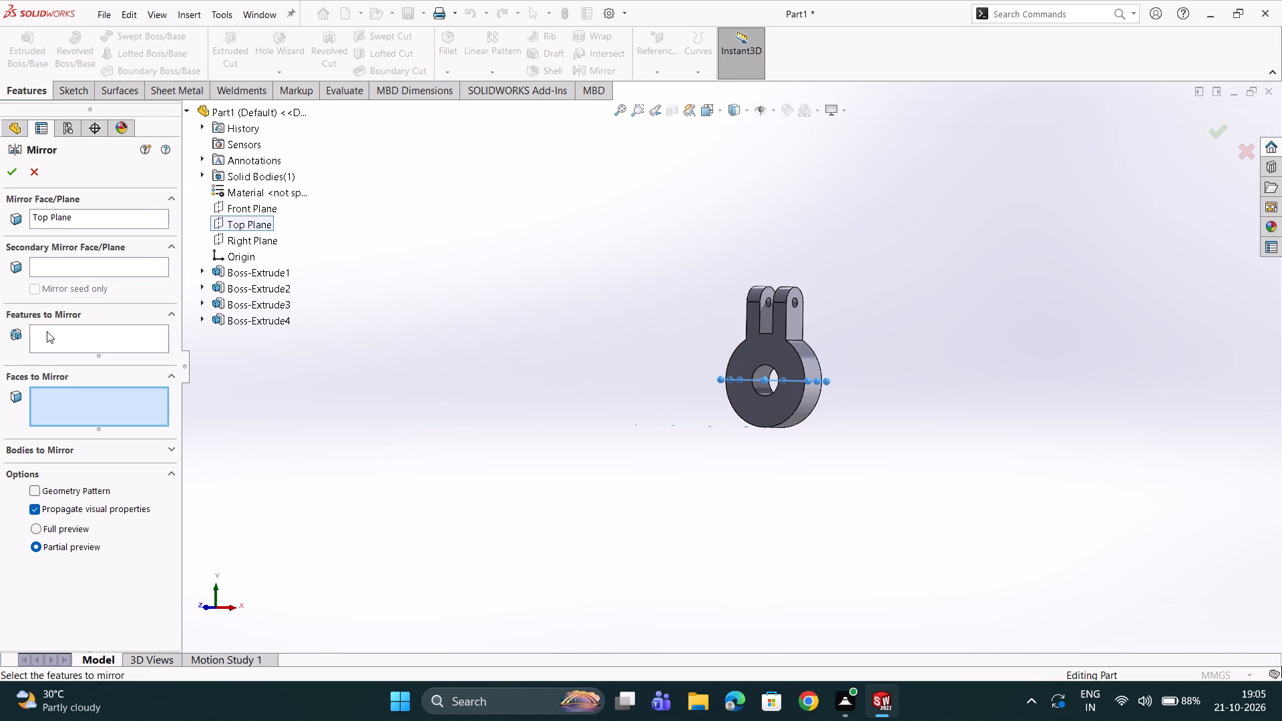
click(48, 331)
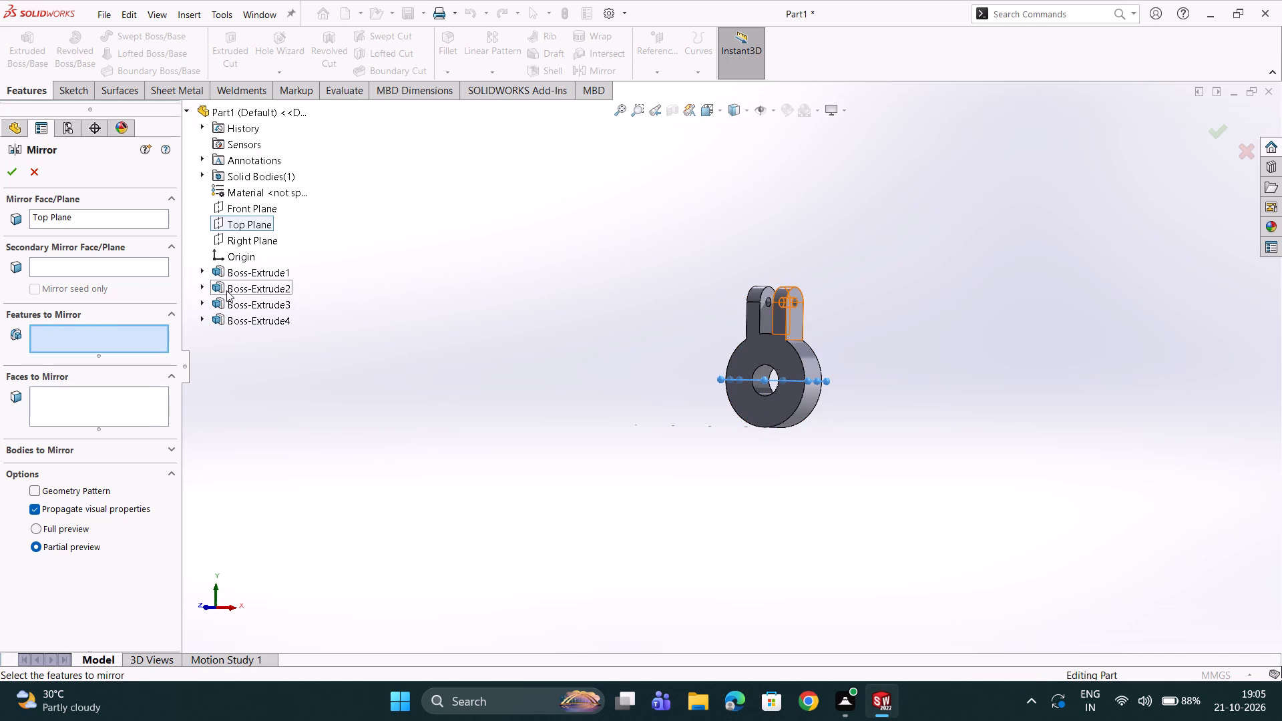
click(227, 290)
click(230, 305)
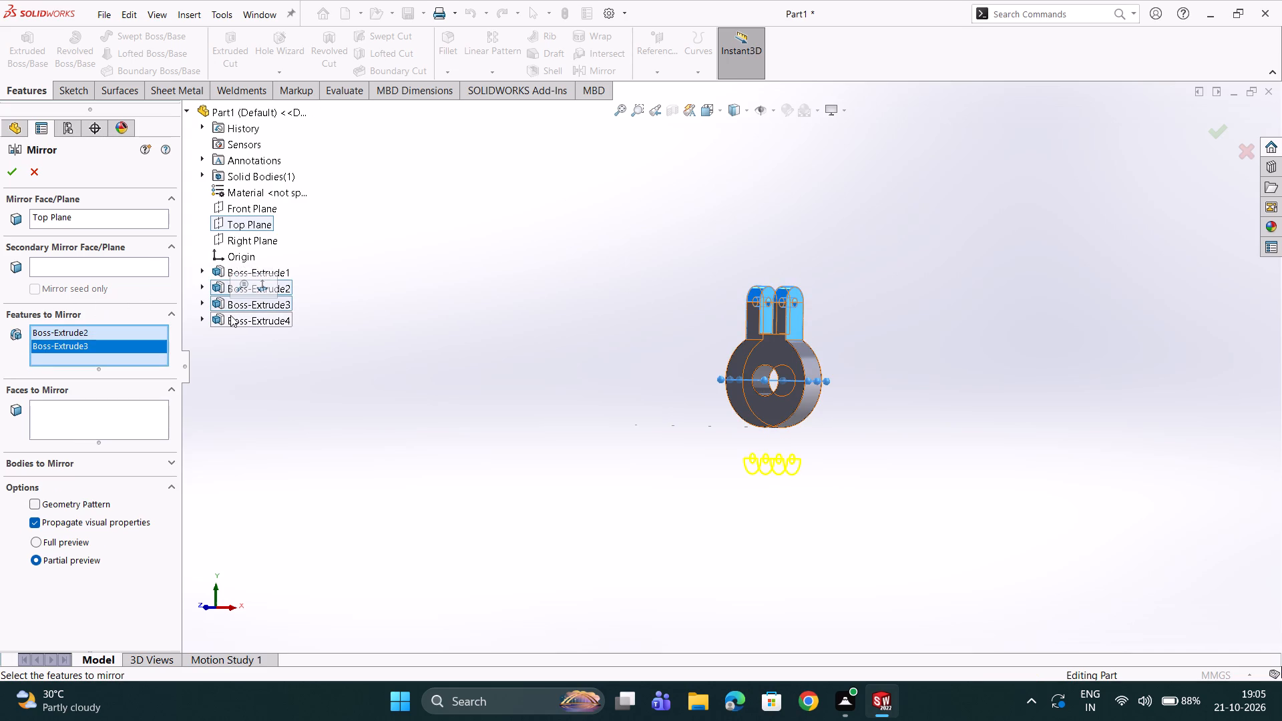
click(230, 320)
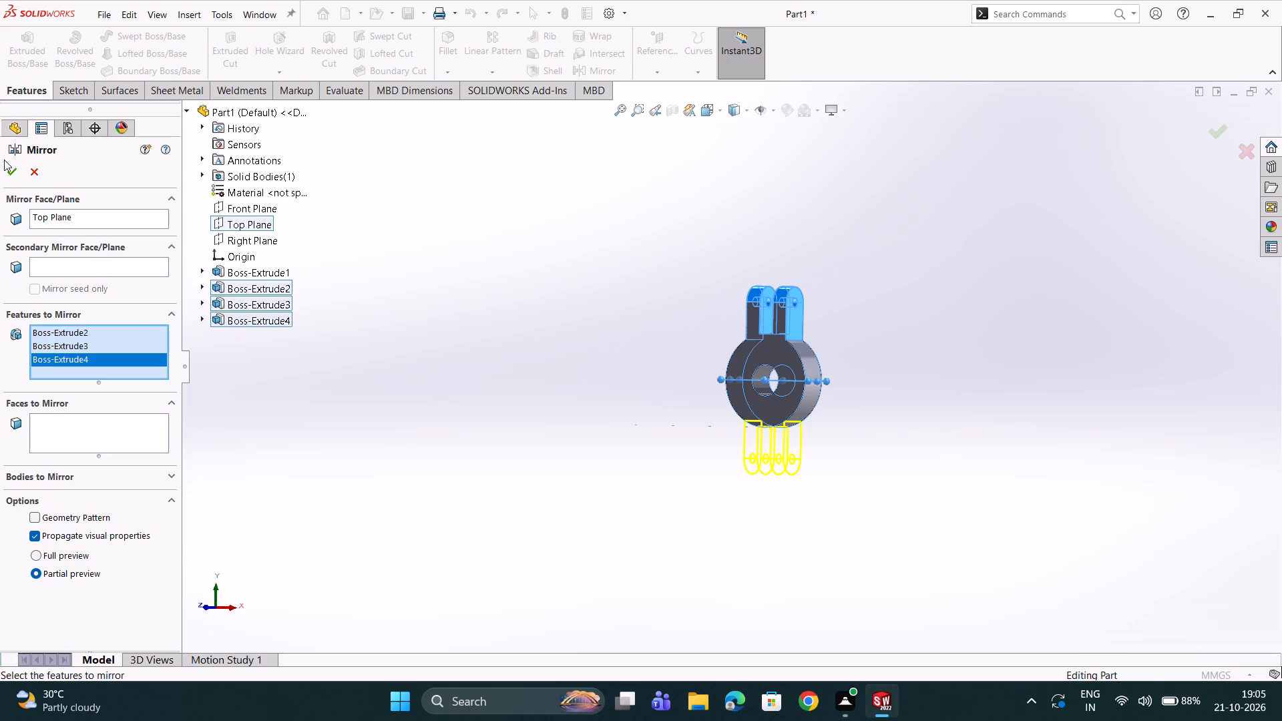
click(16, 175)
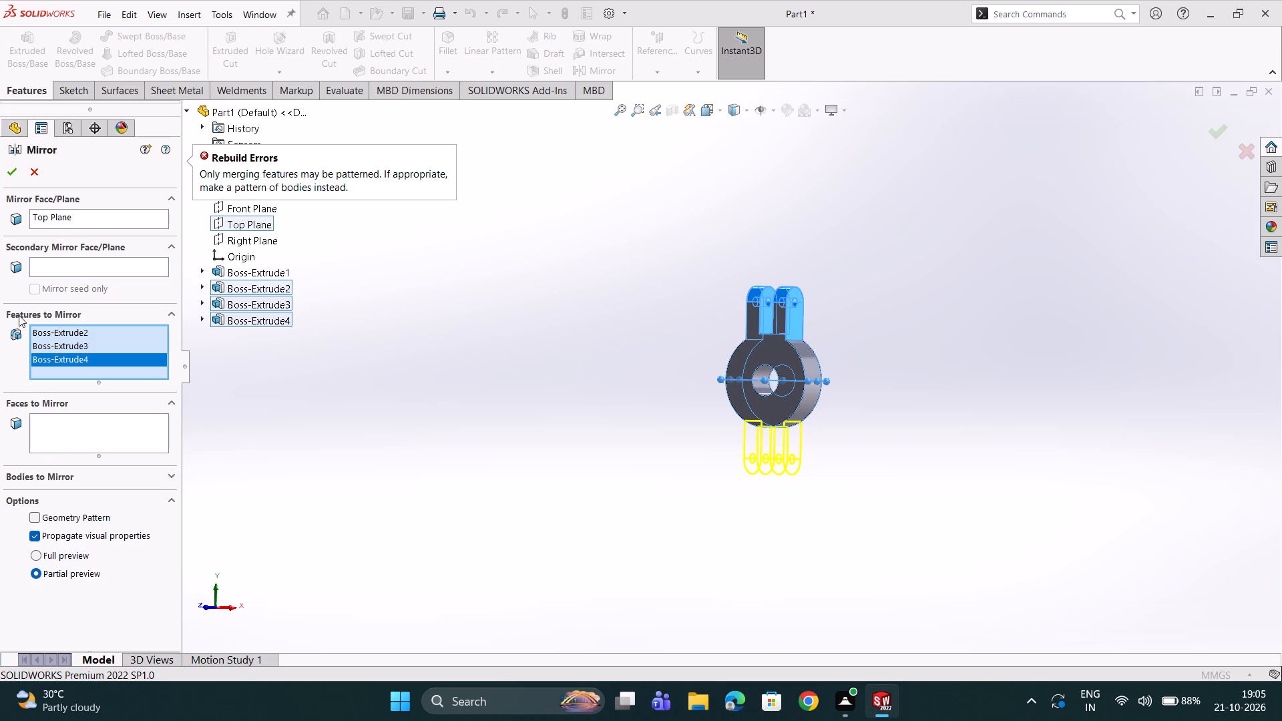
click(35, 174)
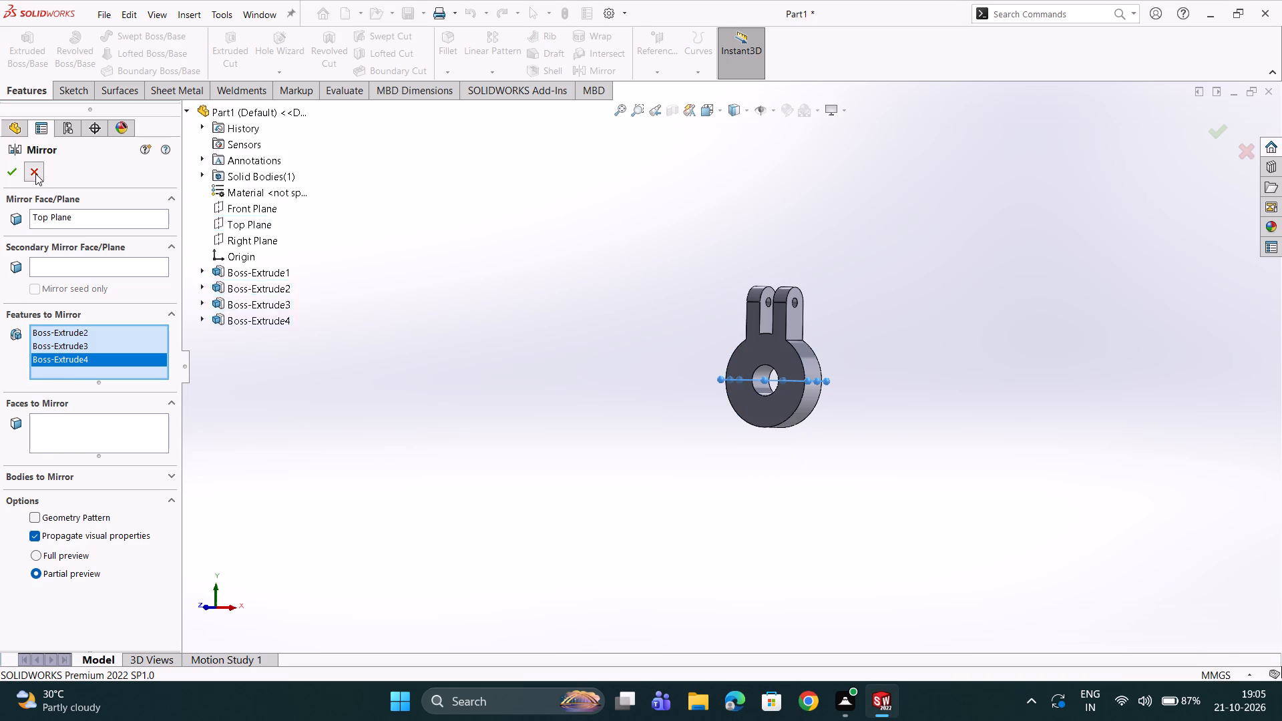
Start a new circular pattern and pick Boss-Extrude1 on the model's front face as a feature to pattern.
scroll(477, 296, up, 1)
scroll(785, 308, down, 3)
scroll(759, 371, down, 2)
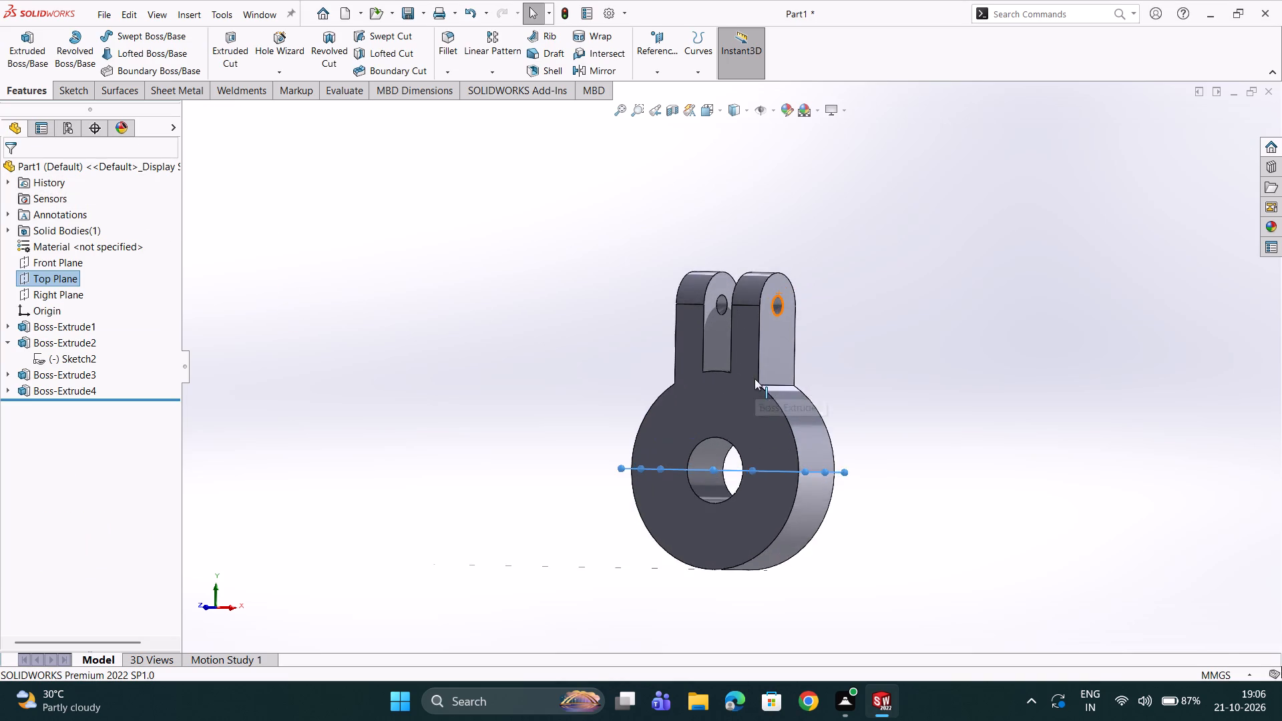
scroll(755, 379, down, 2)
middle_drag(759, 378, 791, 370)
scroll(791, 369, up, 3)
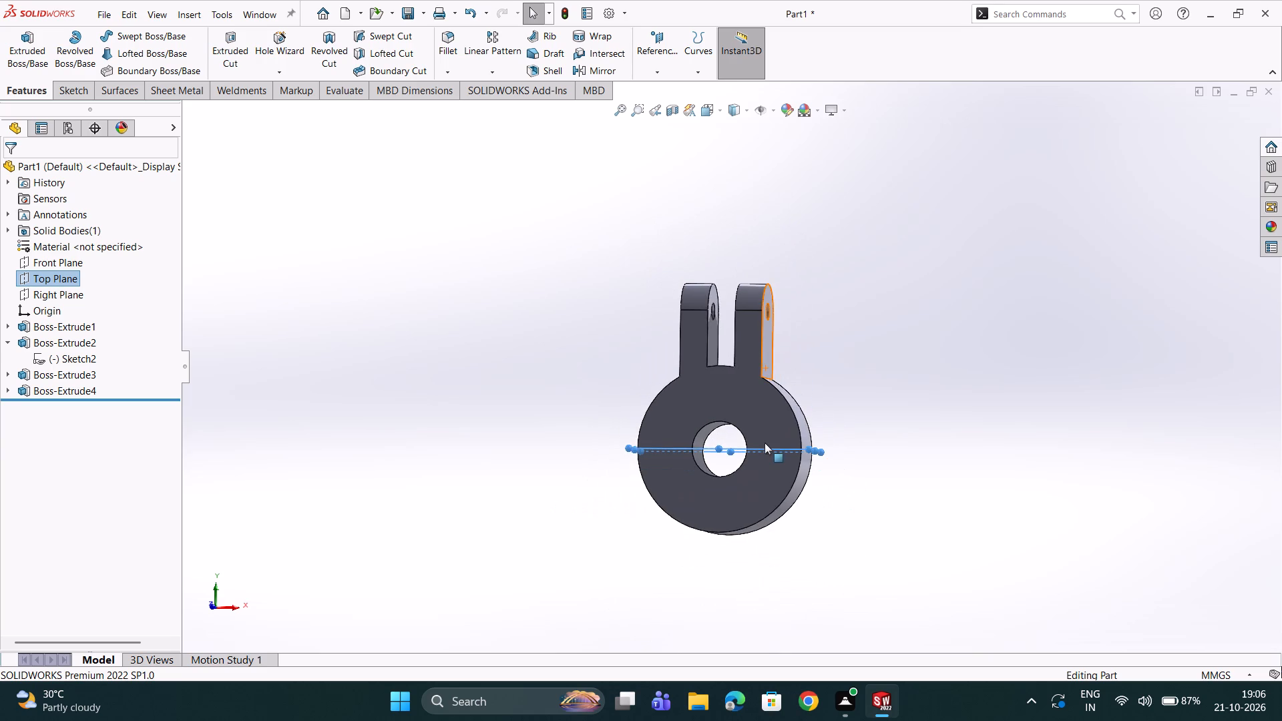
scroll(765, 443, down, 1)
scroll(704, 457, down, 8)
scroll(654, 401, up, 3)
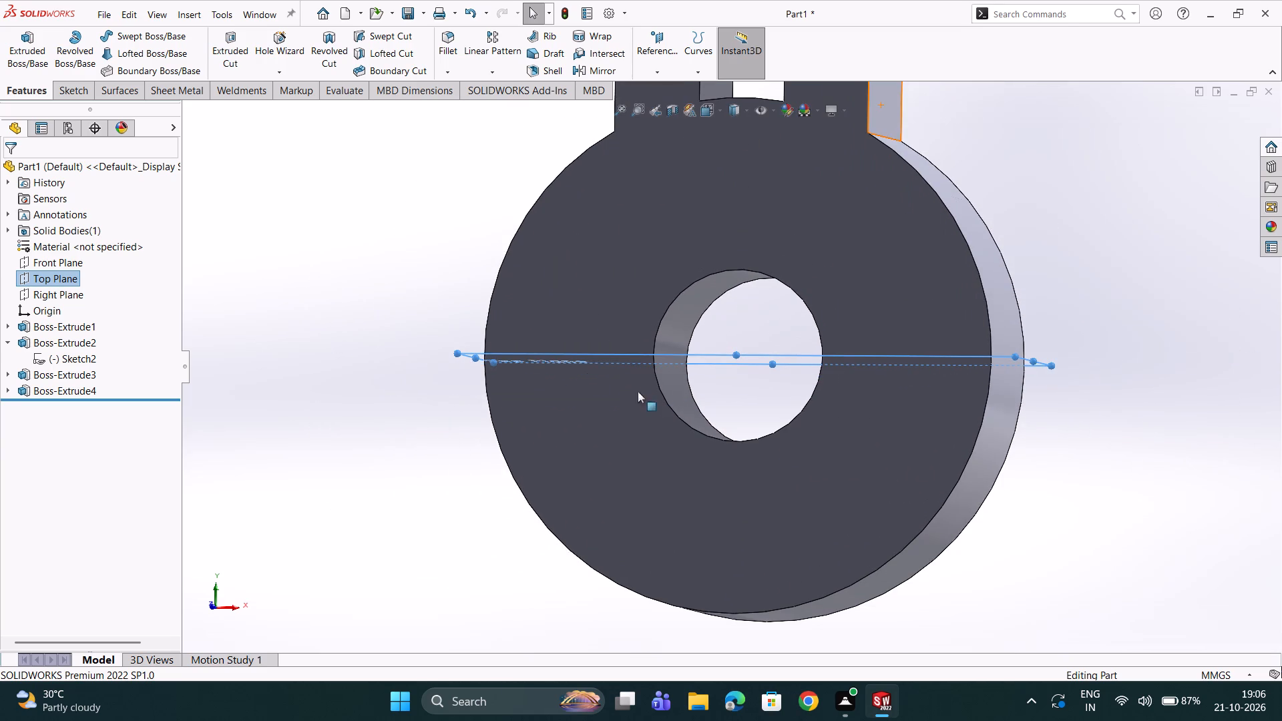
click(280, 192)
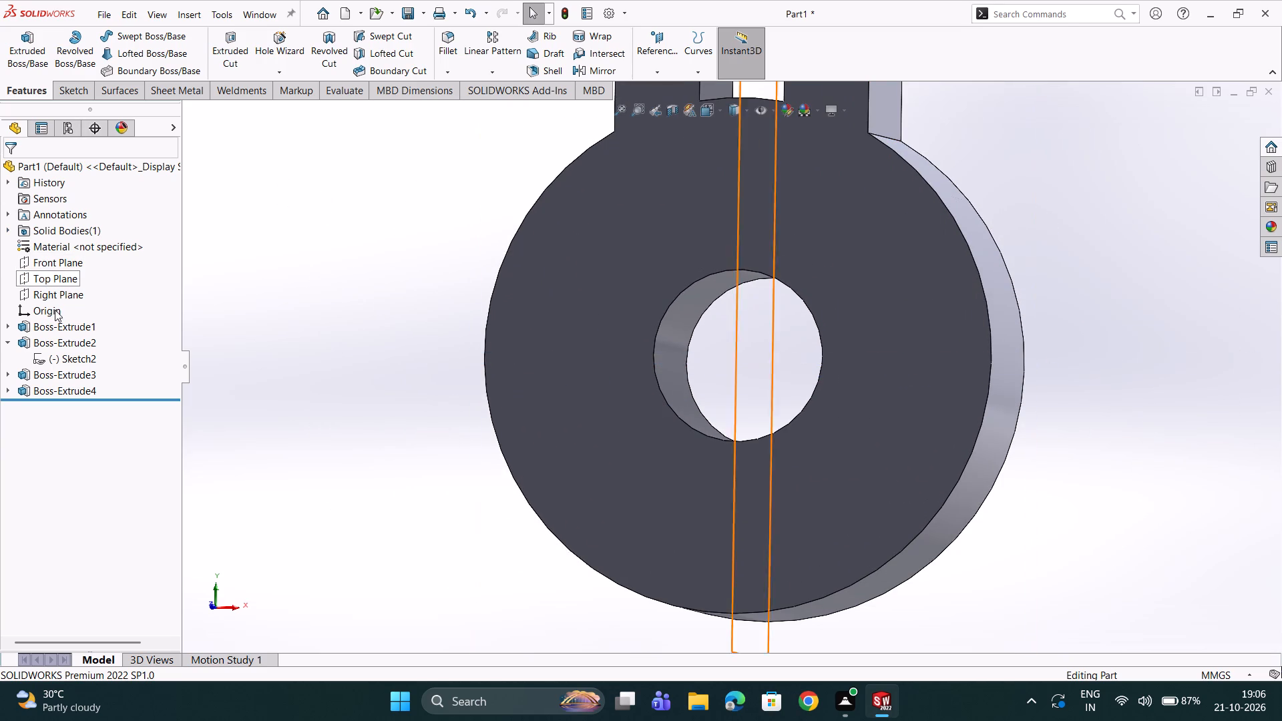
click(498, 71)
click(482, 104)
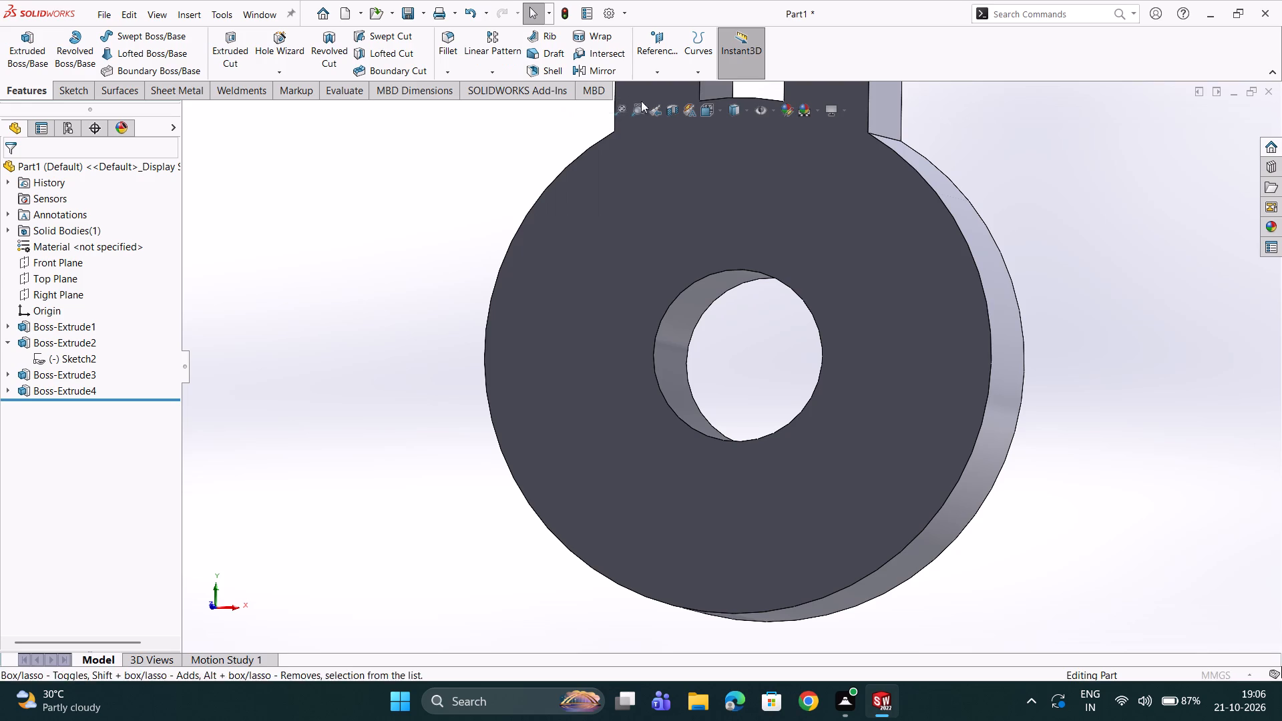
scroll(706, 124, up, 2)
scroll(793, 147, up, 2)
scroll(788, 183, down, 3)
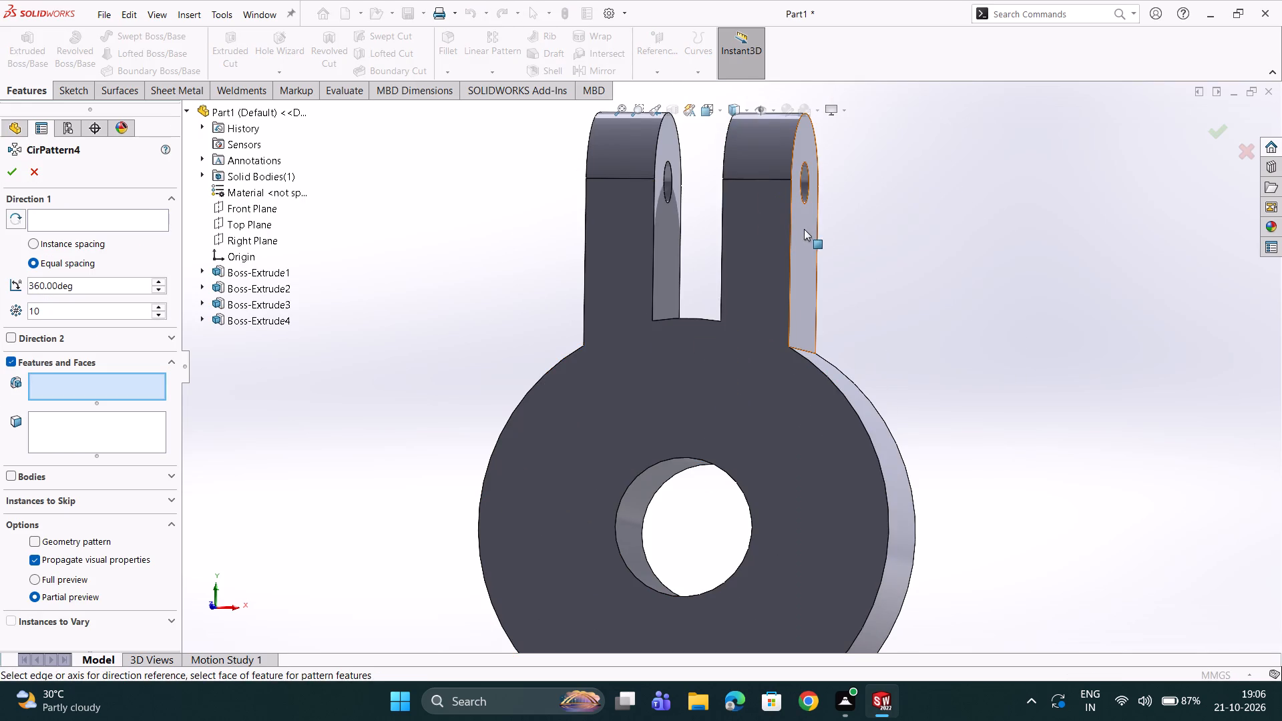
click(783, 237)
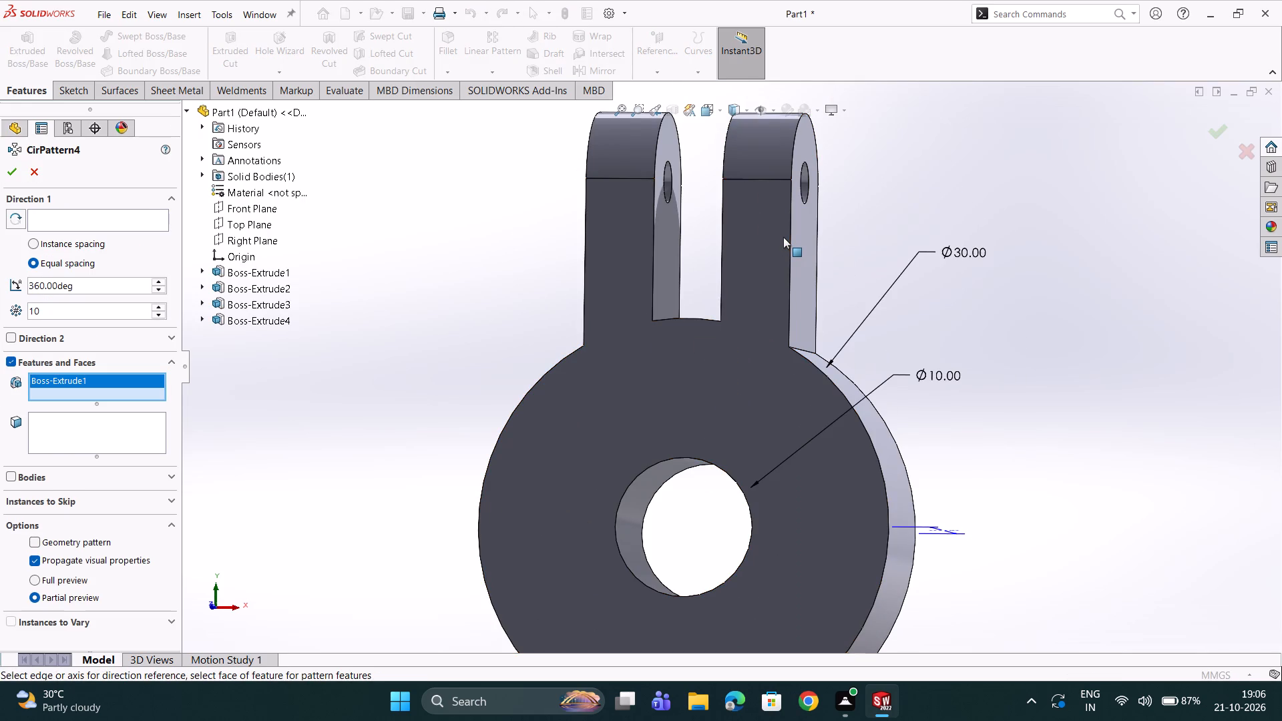
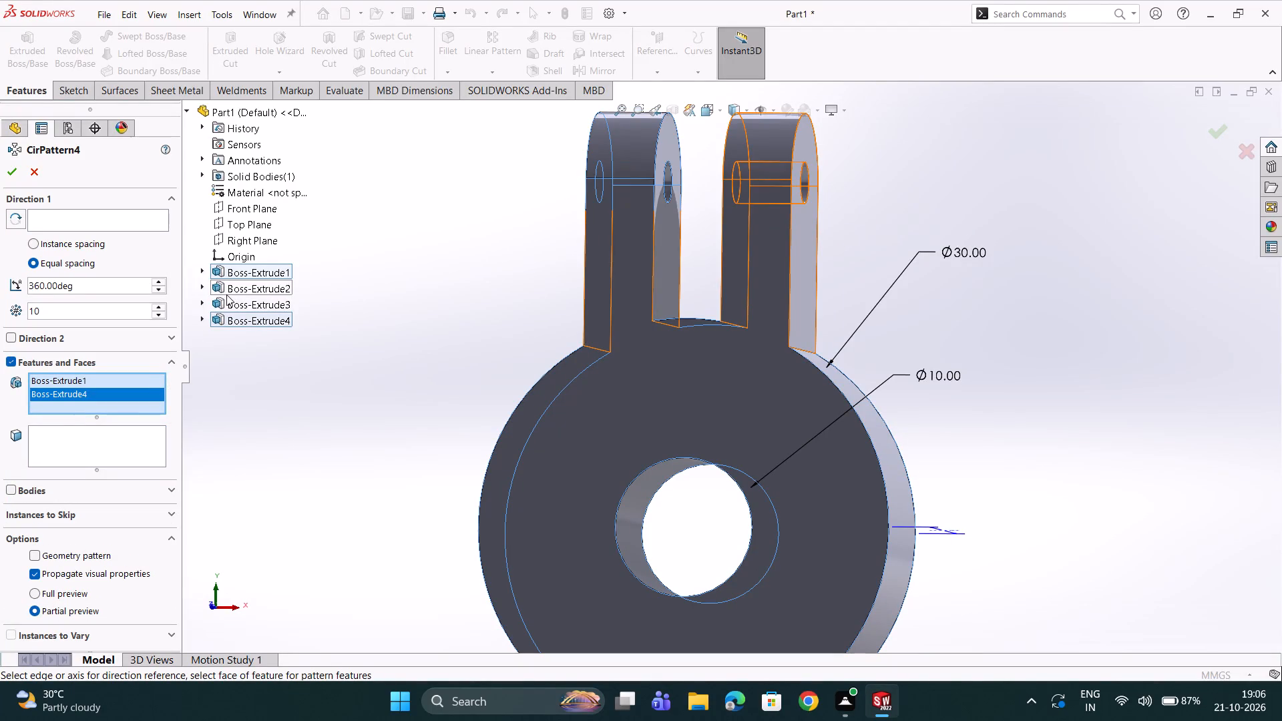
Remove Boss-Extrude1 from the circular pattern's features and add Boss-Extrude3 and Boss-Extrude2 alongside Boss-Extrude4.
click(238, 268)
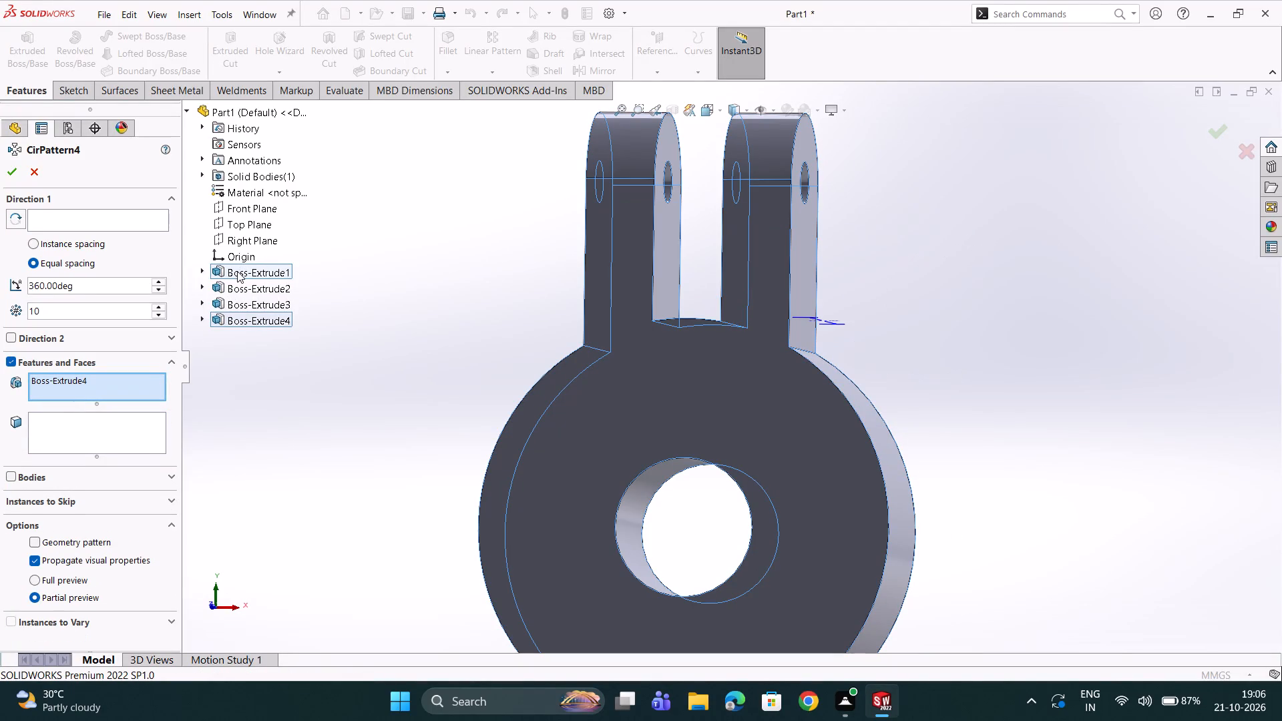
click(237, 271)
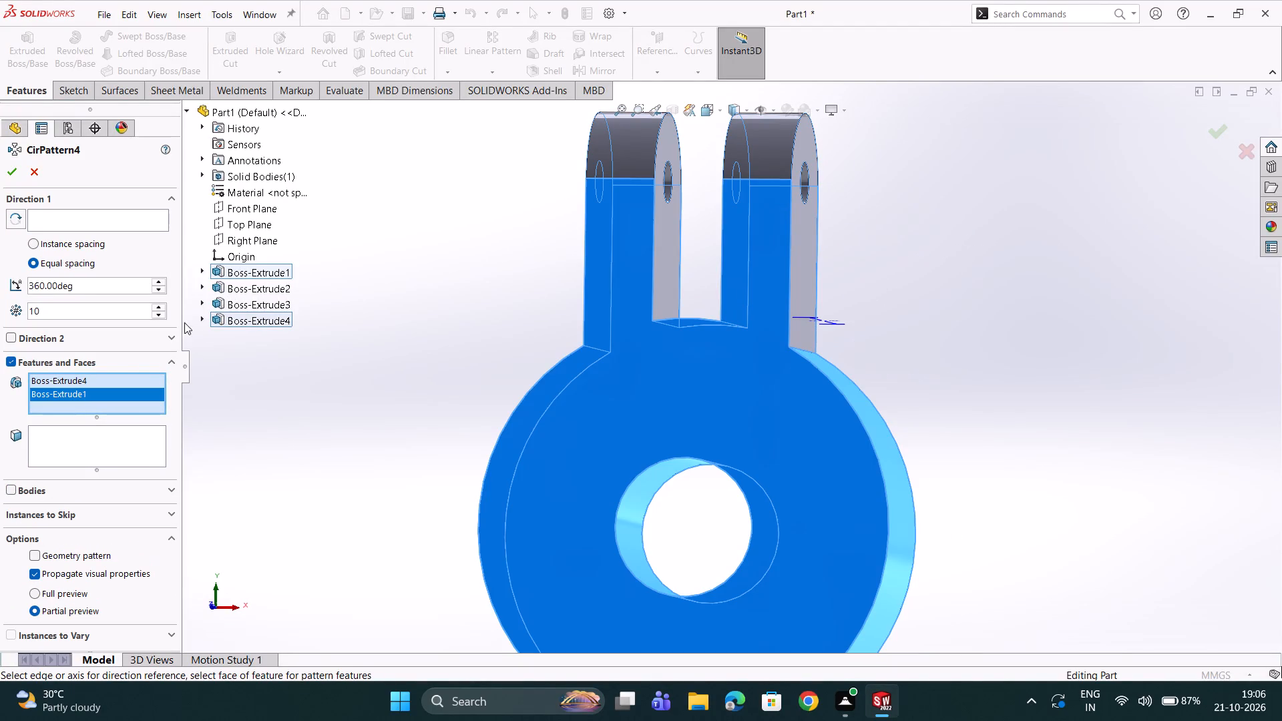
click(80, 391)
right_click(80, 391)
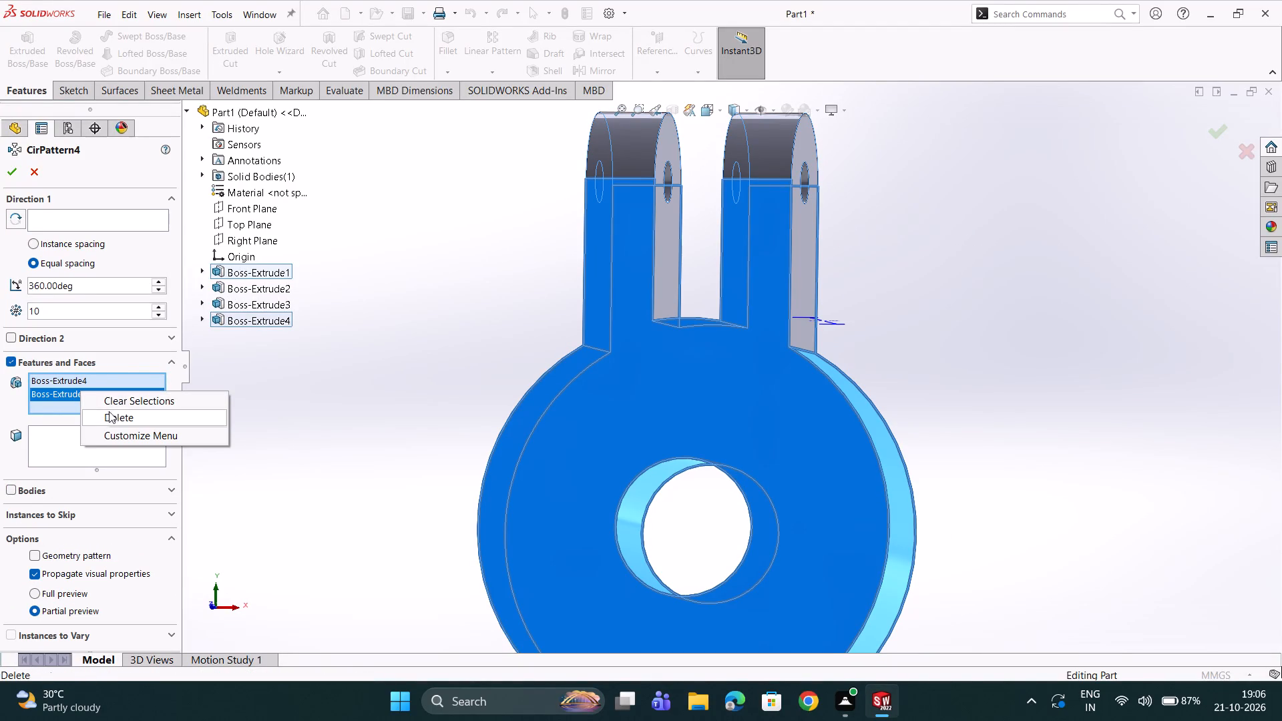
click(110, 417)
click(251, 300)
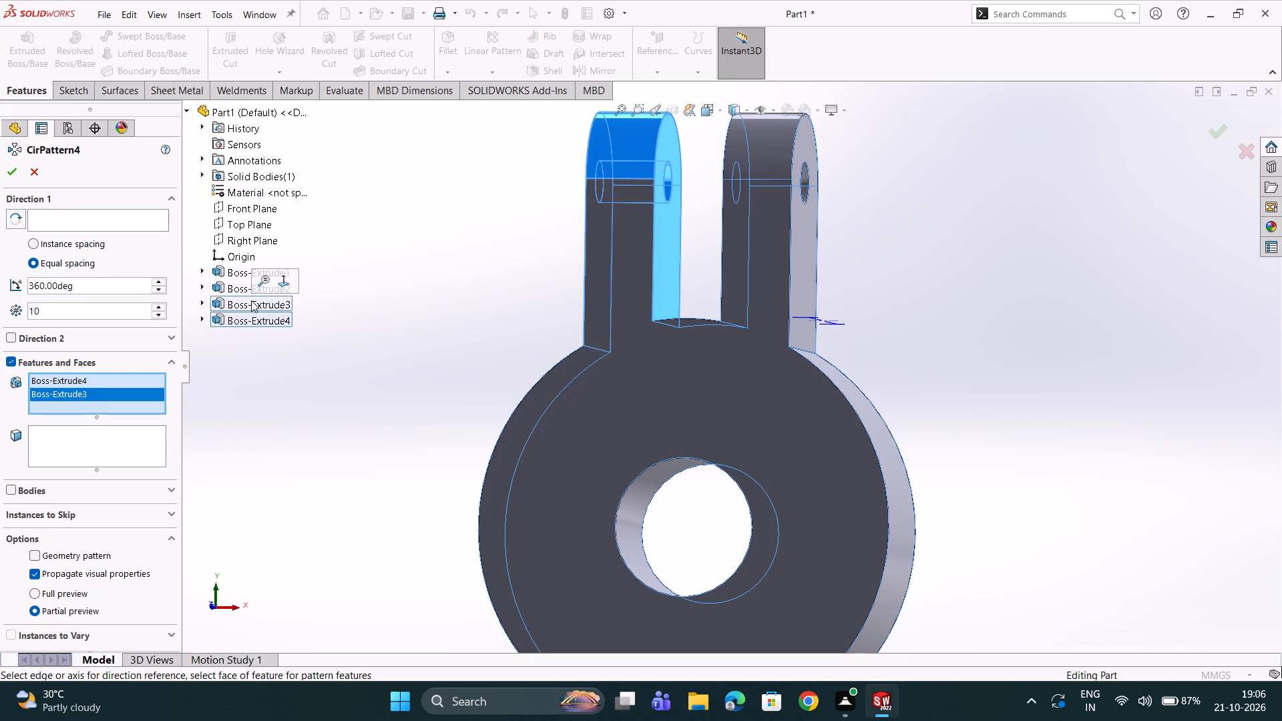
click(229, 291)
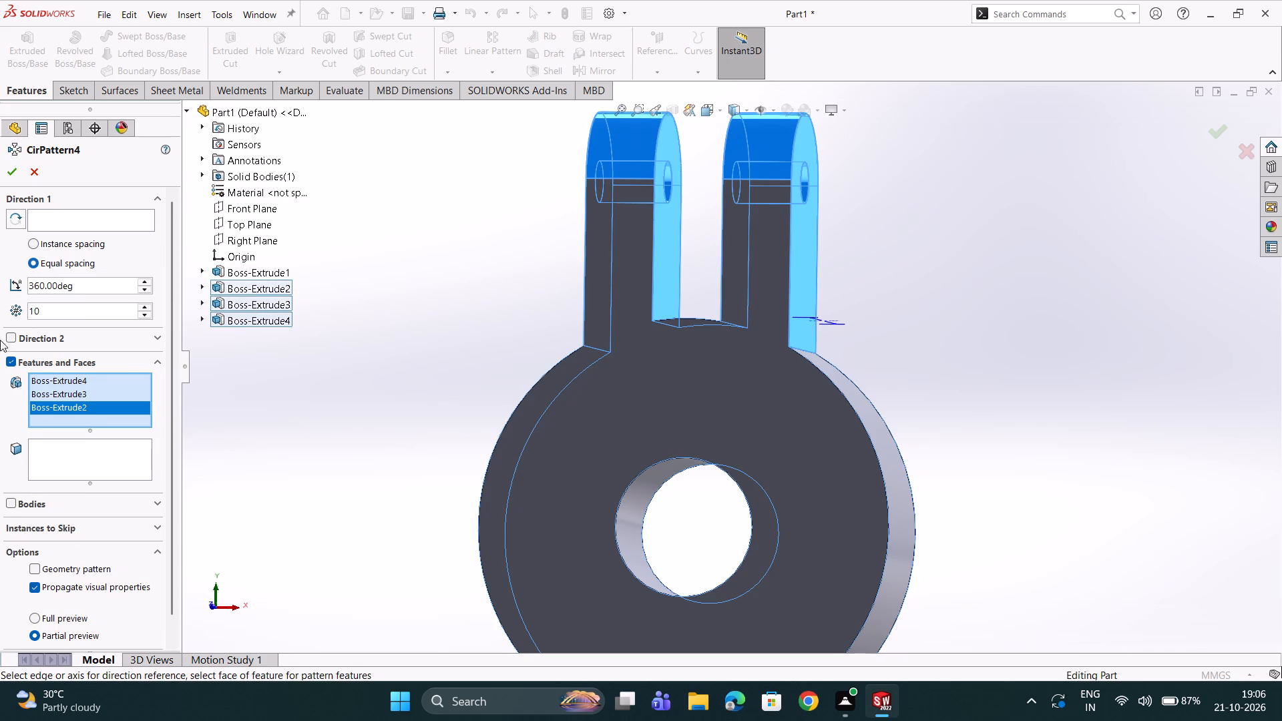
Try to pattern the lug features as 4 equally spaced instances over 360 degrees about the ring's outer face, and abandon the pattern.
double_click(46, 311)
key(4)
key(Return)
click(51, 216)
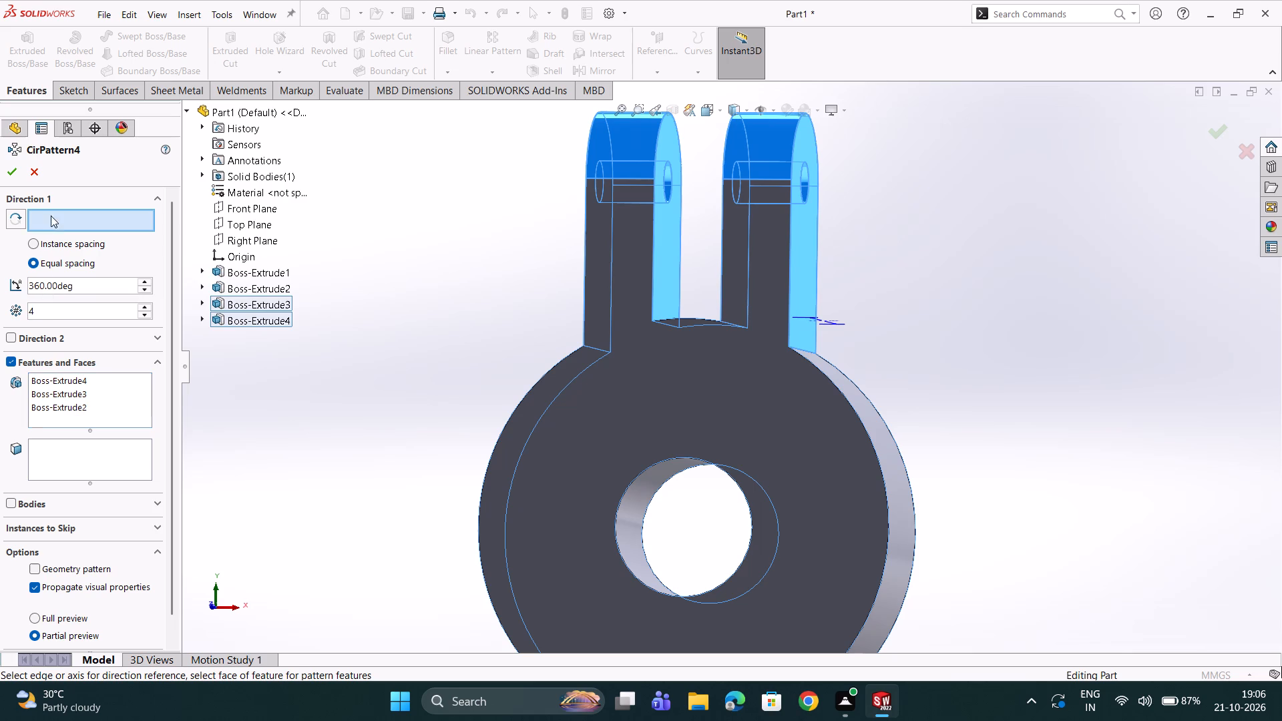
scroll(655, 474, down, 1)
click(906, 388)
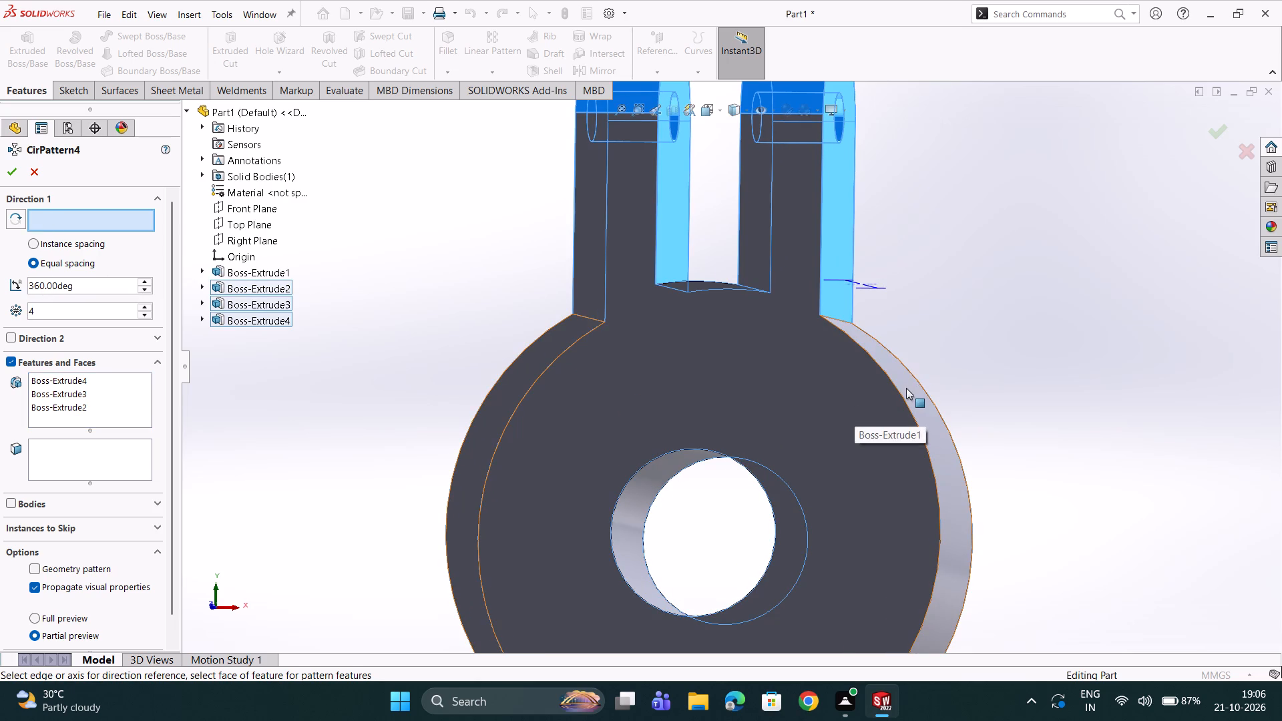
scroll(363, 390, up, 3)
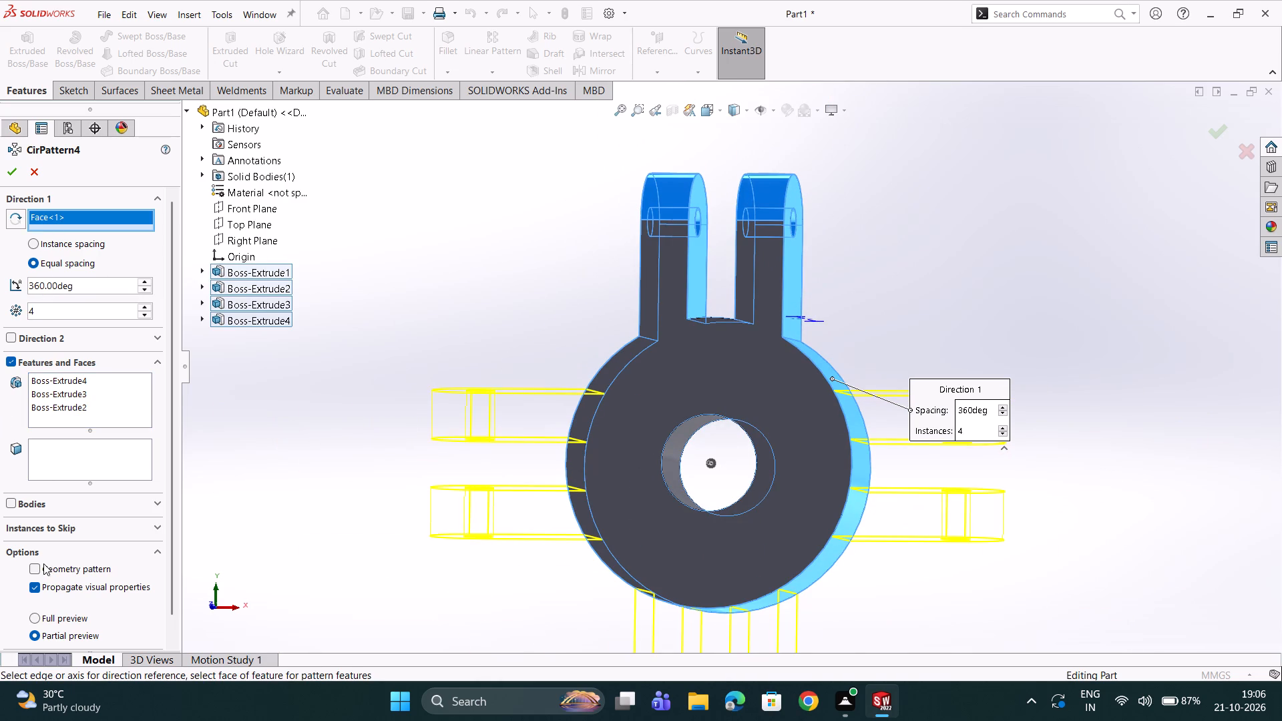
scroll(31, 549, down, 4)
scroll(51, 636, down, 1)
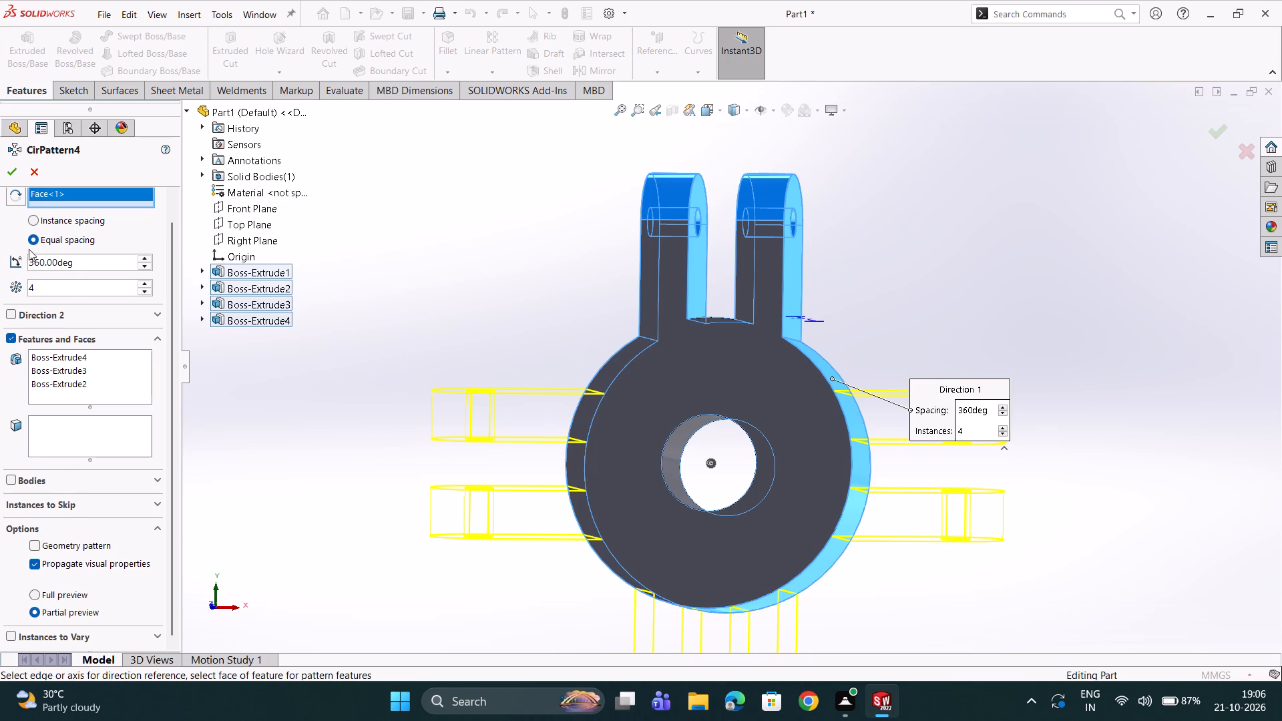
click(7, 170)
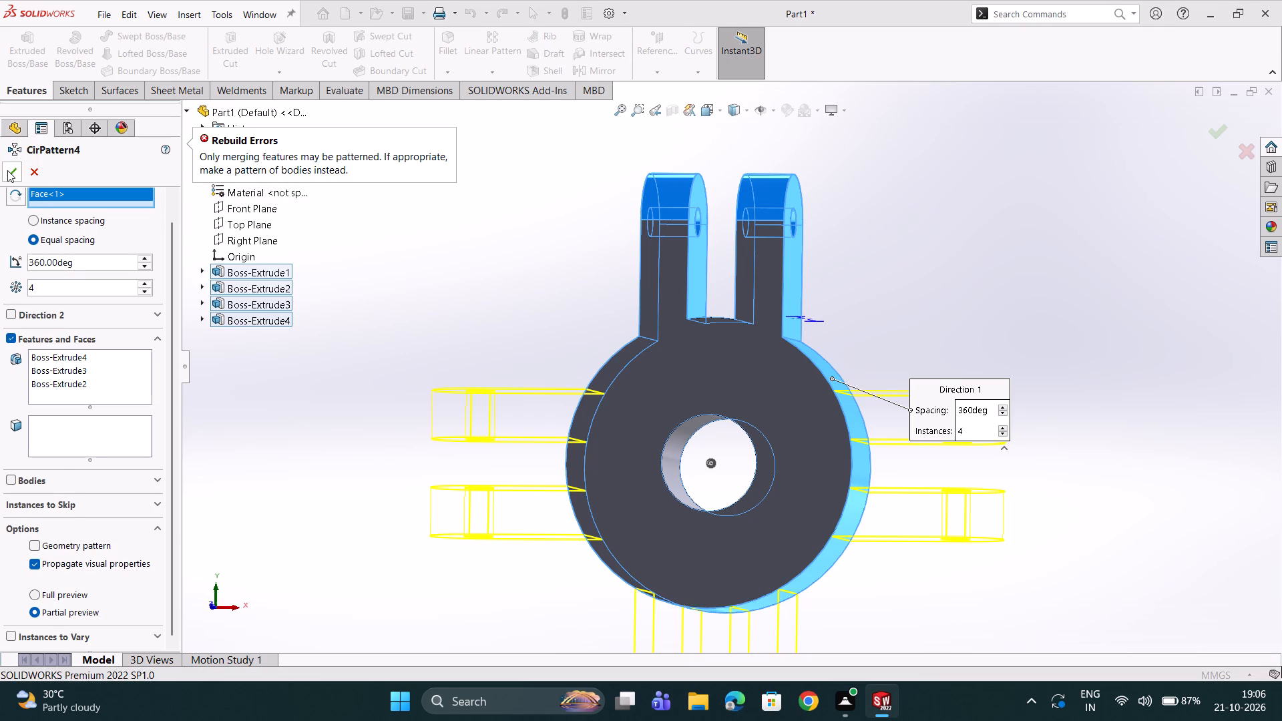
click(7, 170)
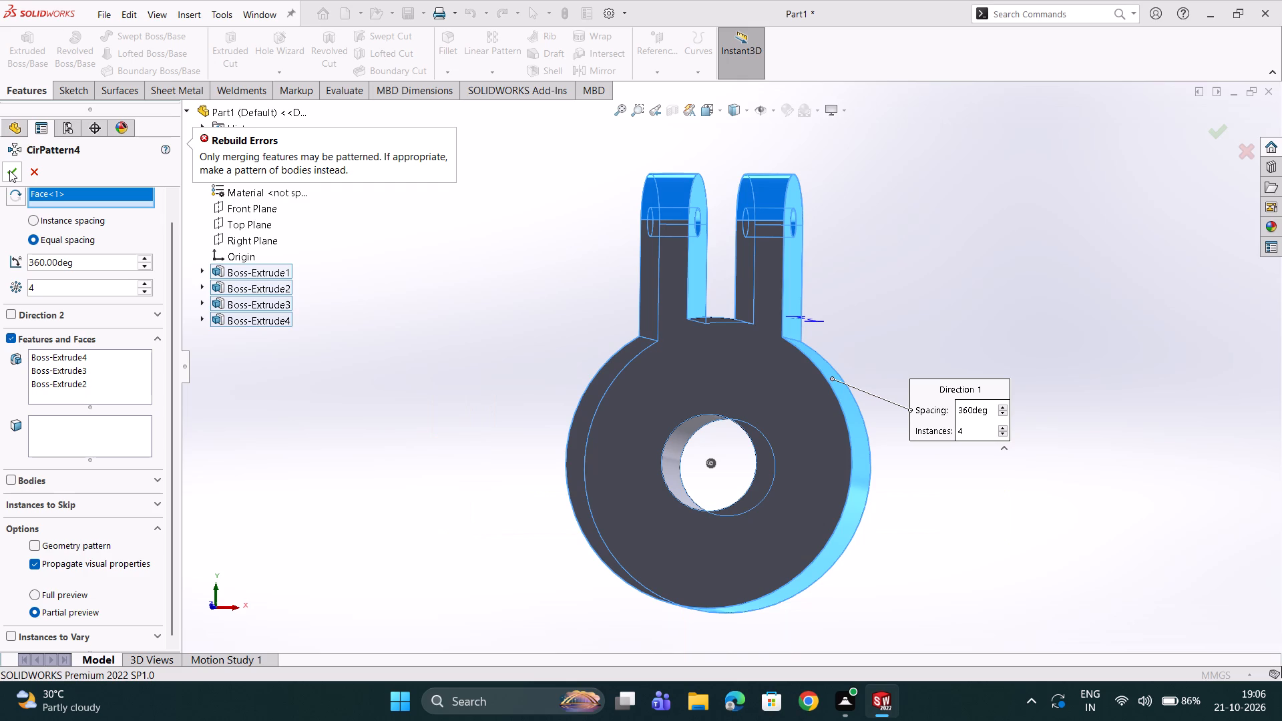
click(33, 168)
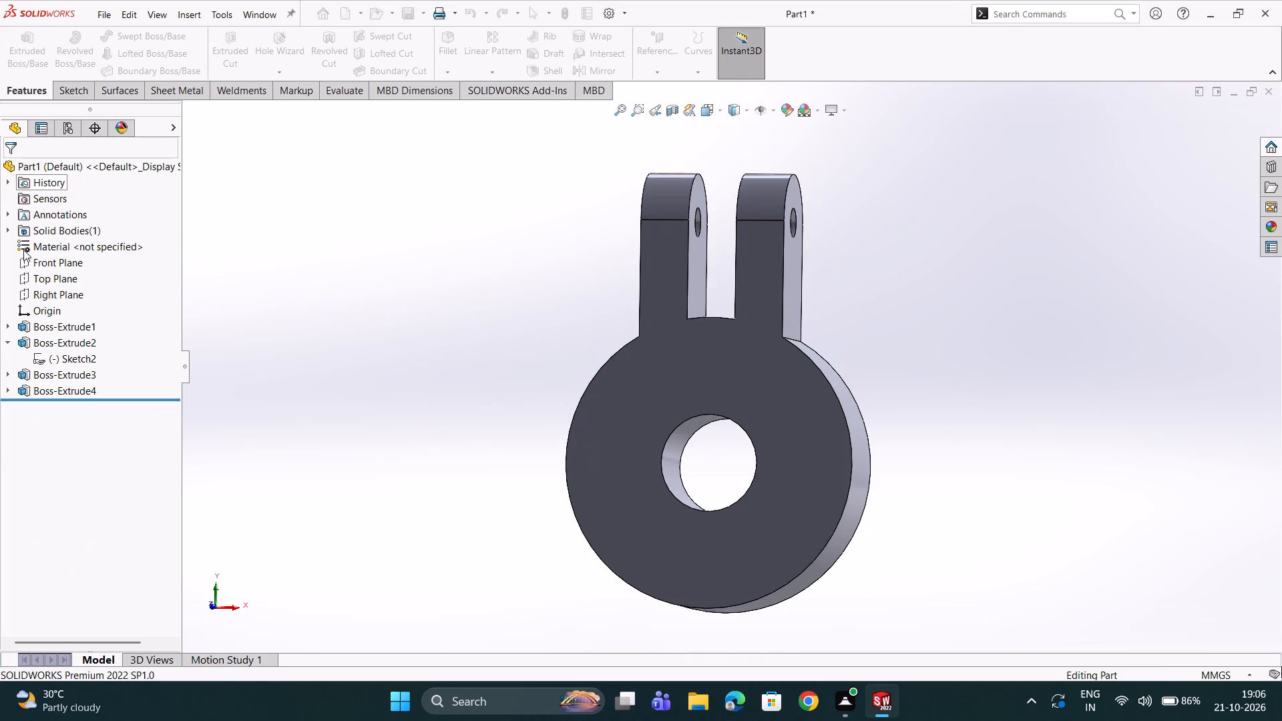
Open the definition of Boss-Extrude2, examine its extrusion settings and selected contours, and close it unchanged.
click(39, 344)
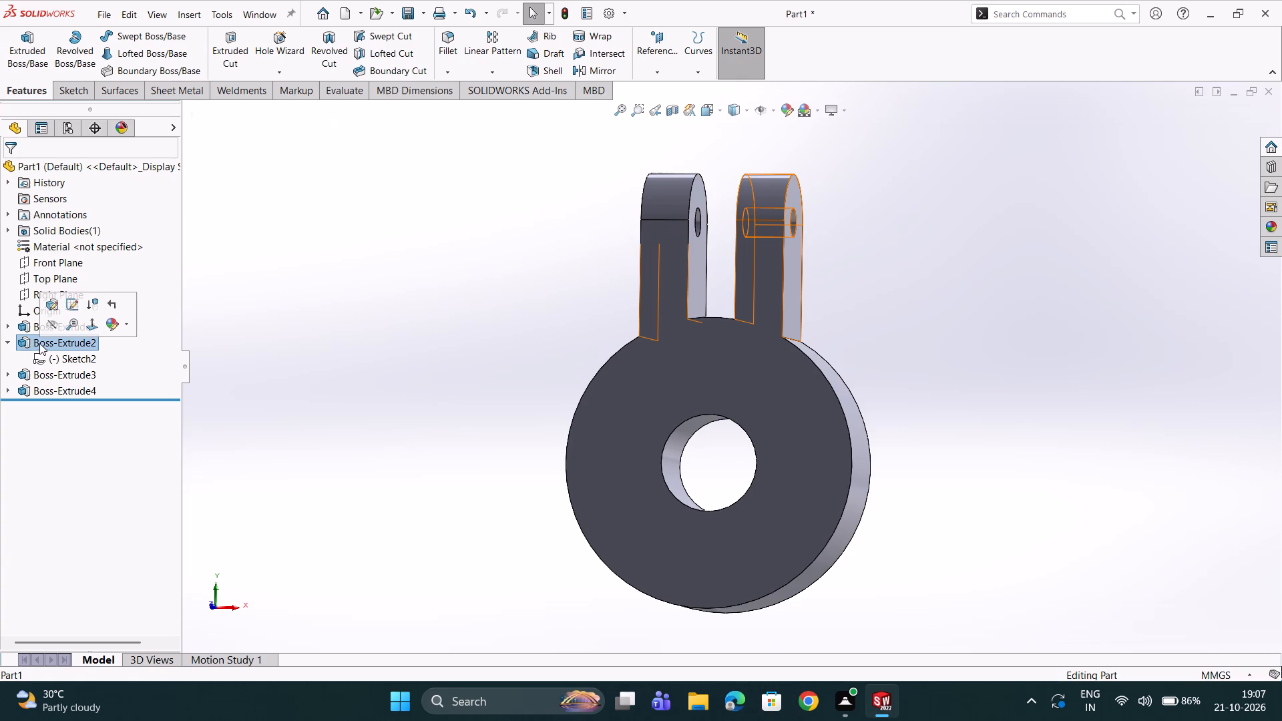
click(50, 304)
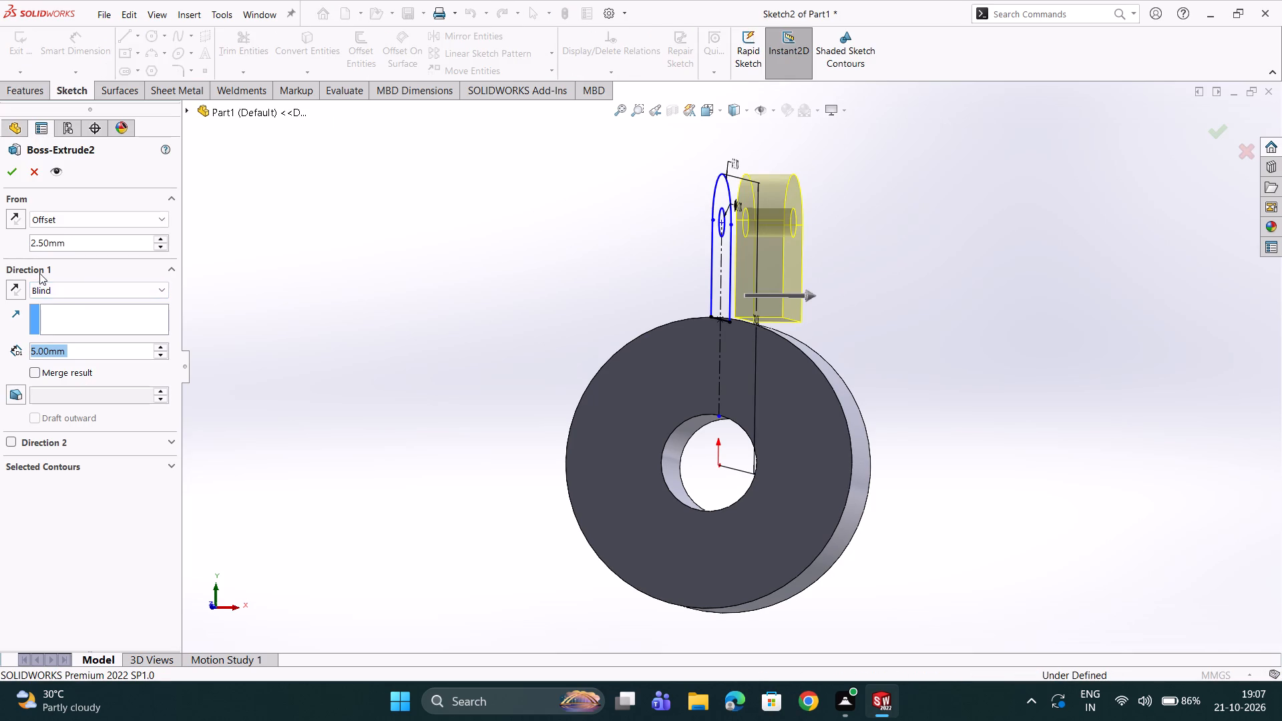
click(71, 463)
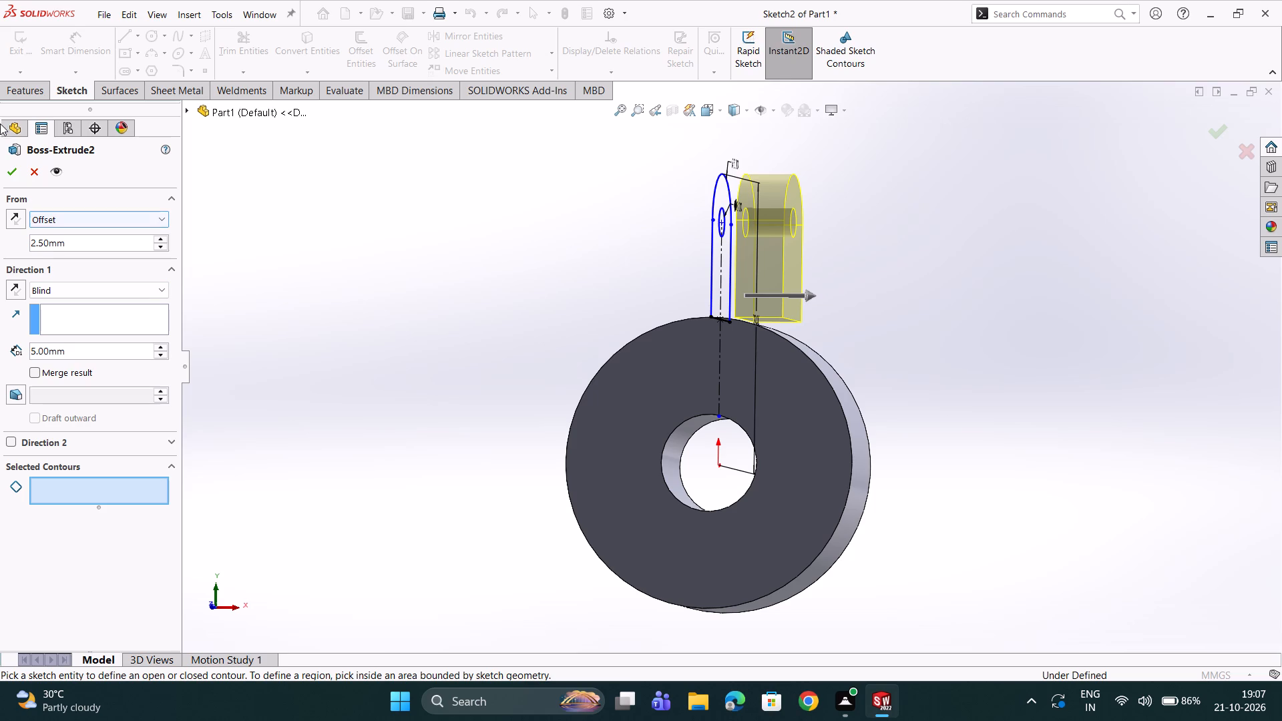
click(27, 171)
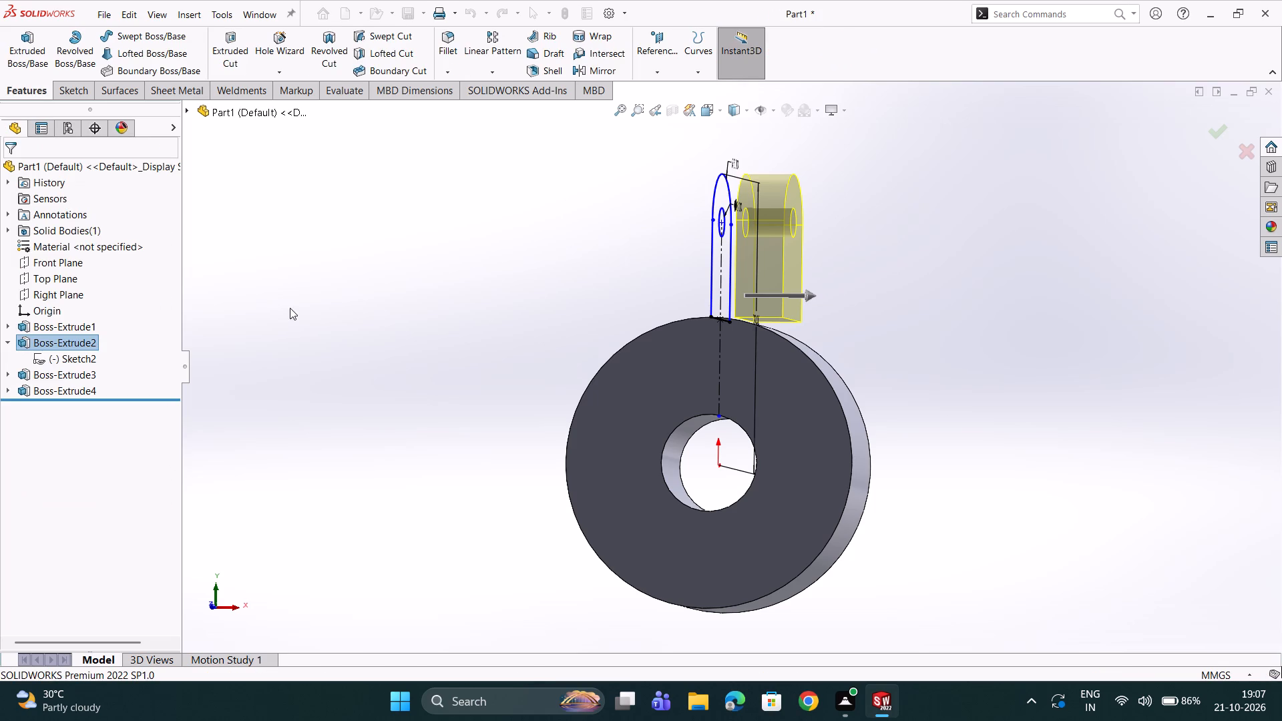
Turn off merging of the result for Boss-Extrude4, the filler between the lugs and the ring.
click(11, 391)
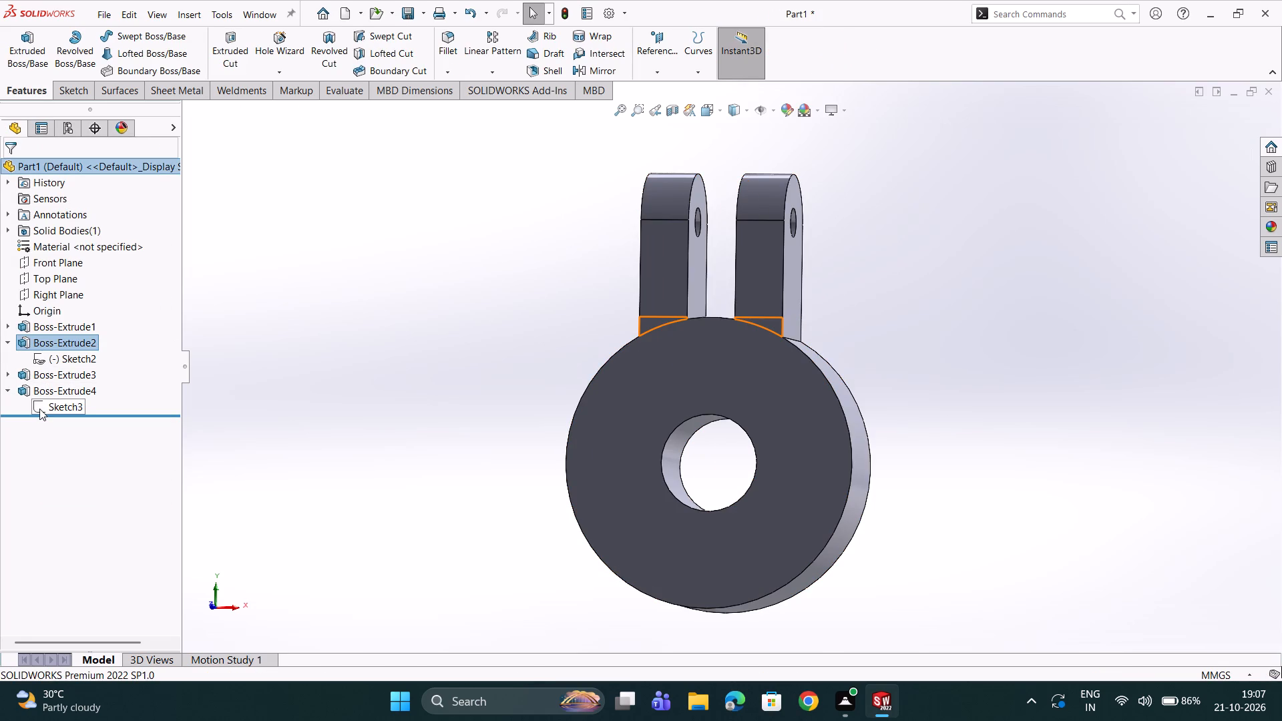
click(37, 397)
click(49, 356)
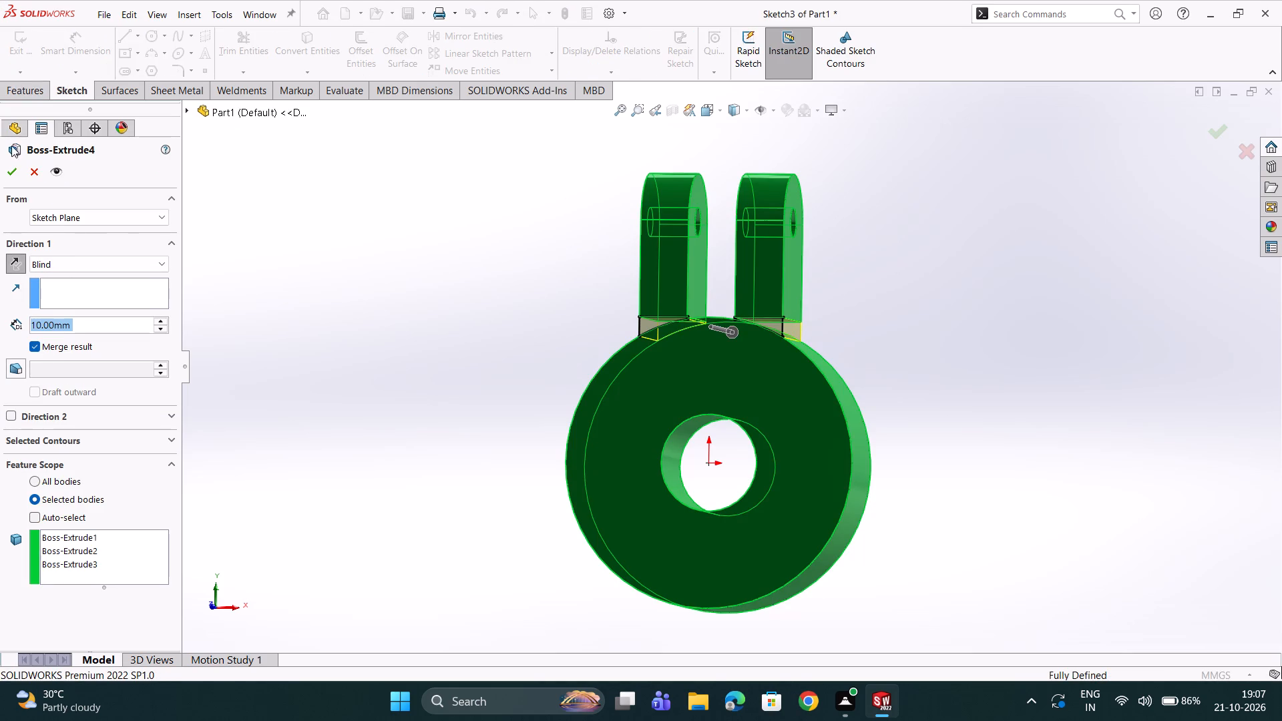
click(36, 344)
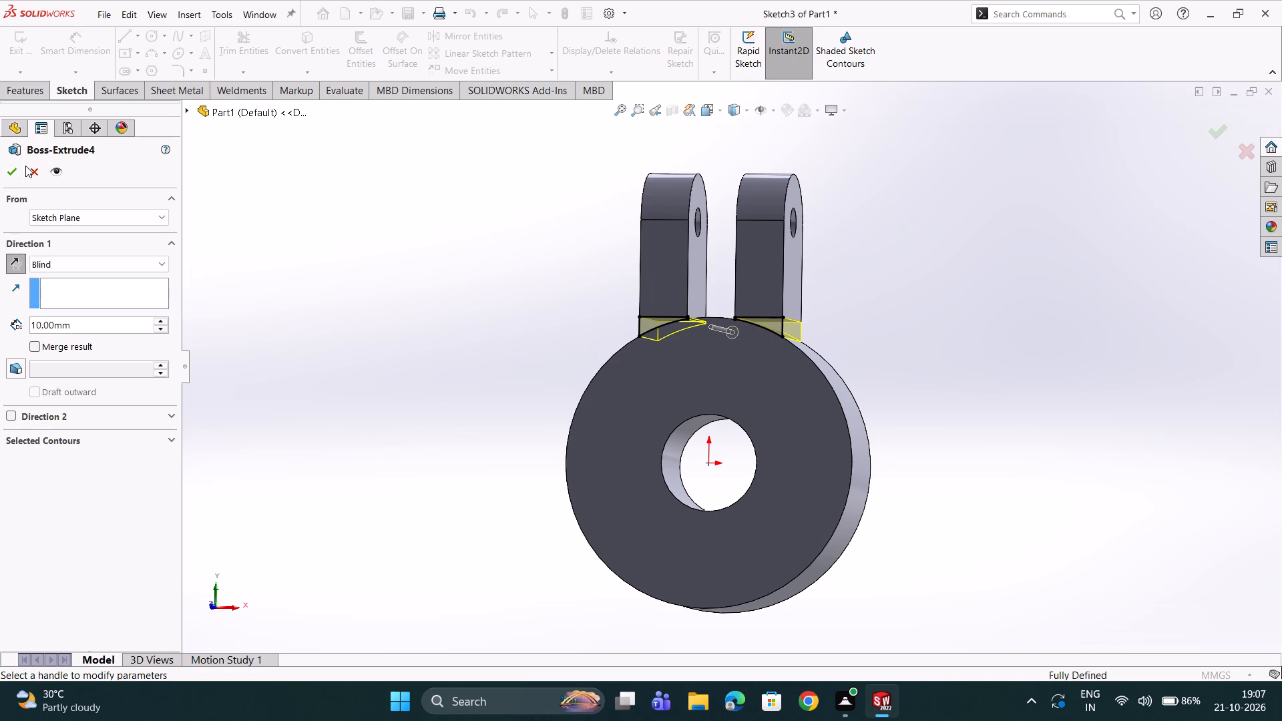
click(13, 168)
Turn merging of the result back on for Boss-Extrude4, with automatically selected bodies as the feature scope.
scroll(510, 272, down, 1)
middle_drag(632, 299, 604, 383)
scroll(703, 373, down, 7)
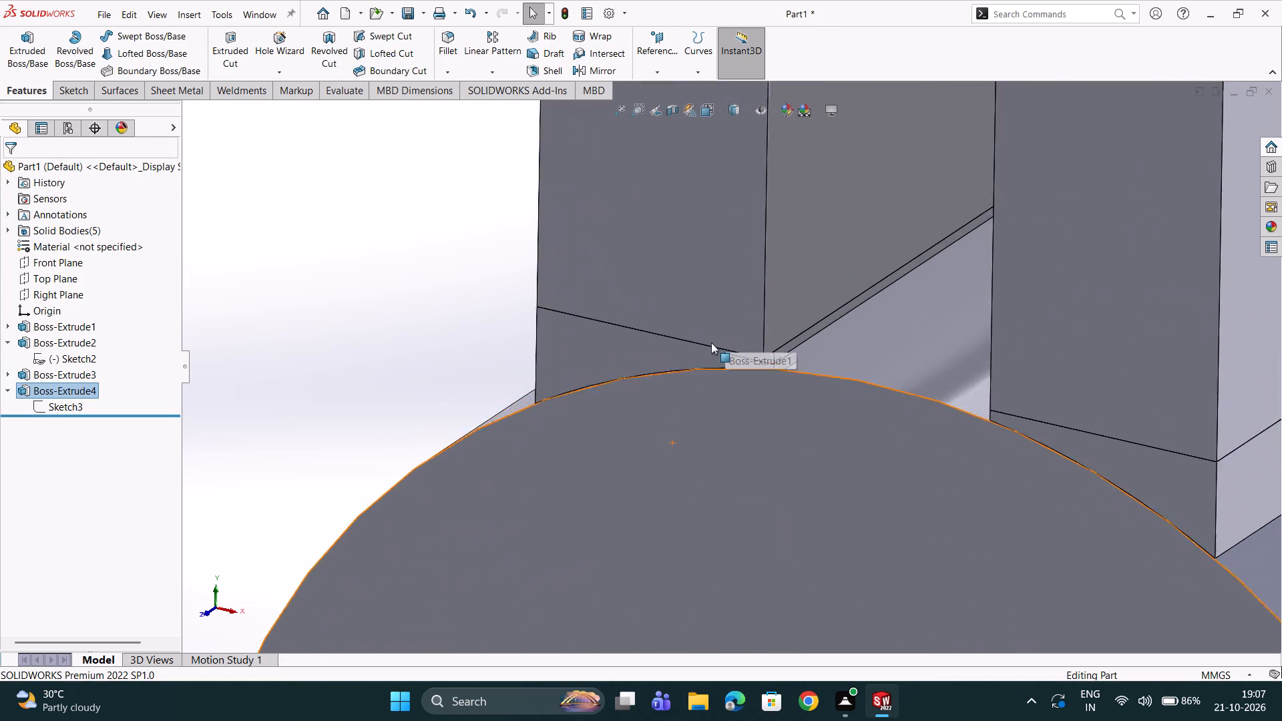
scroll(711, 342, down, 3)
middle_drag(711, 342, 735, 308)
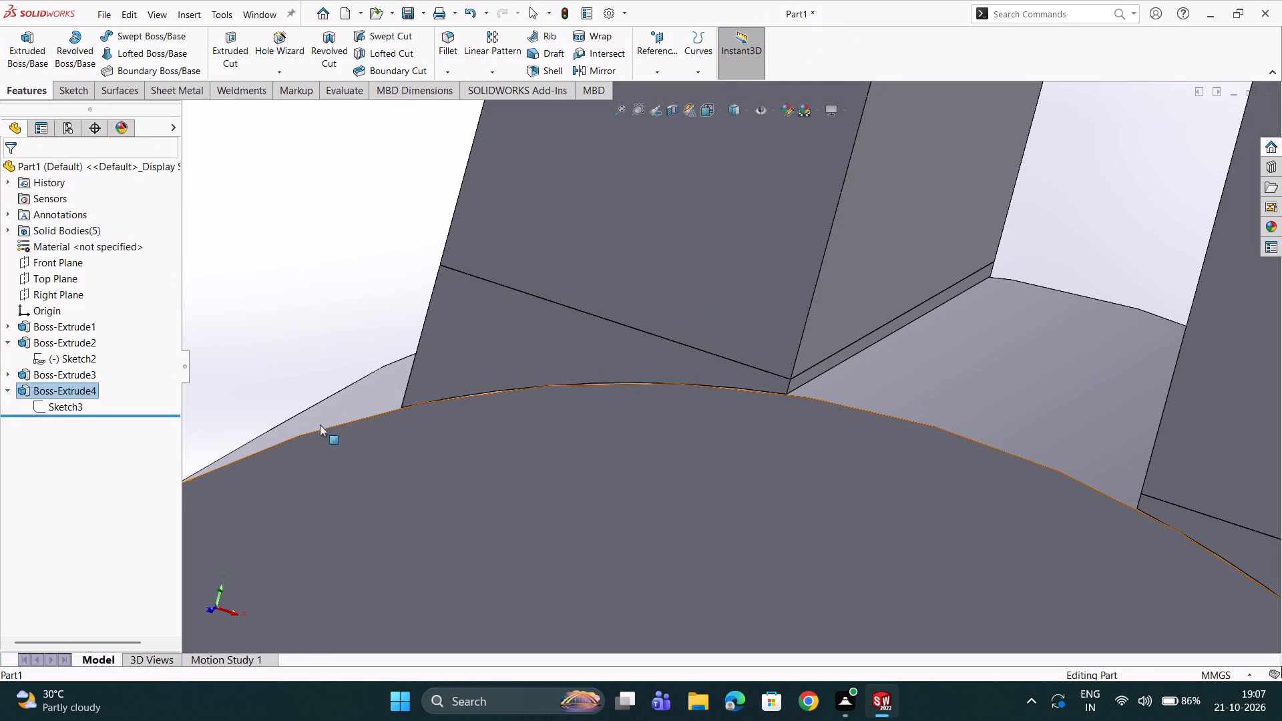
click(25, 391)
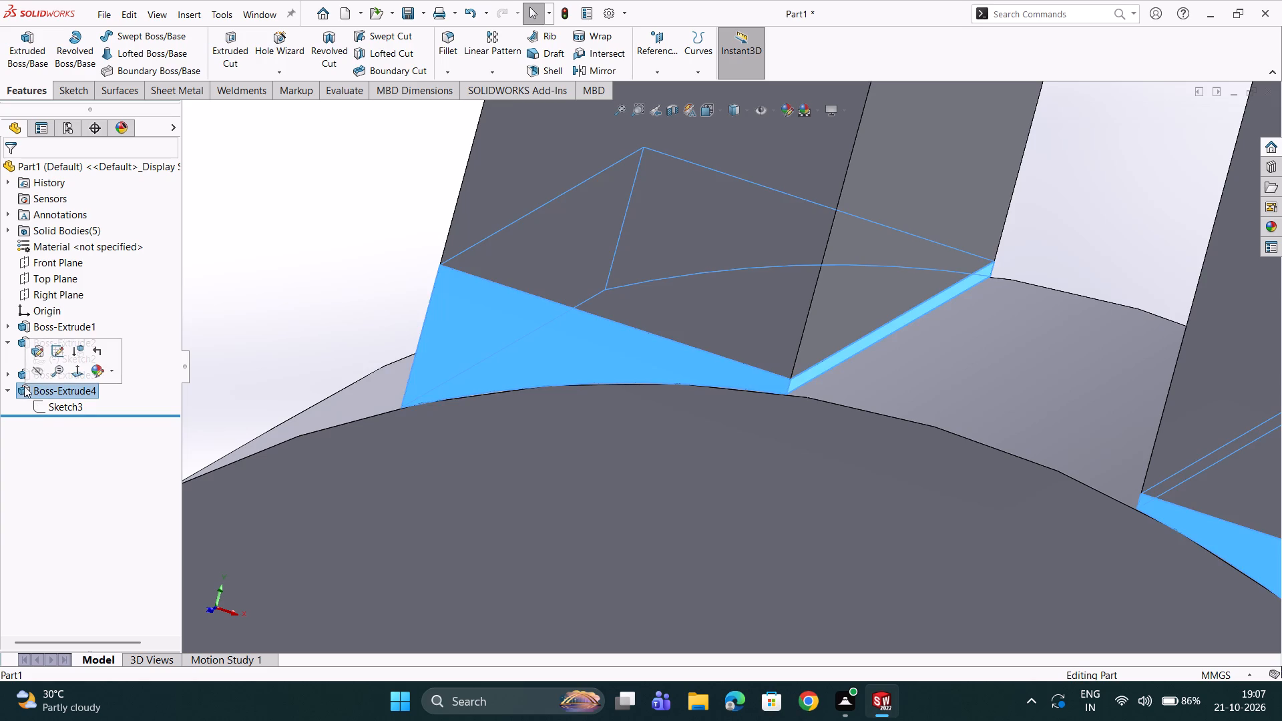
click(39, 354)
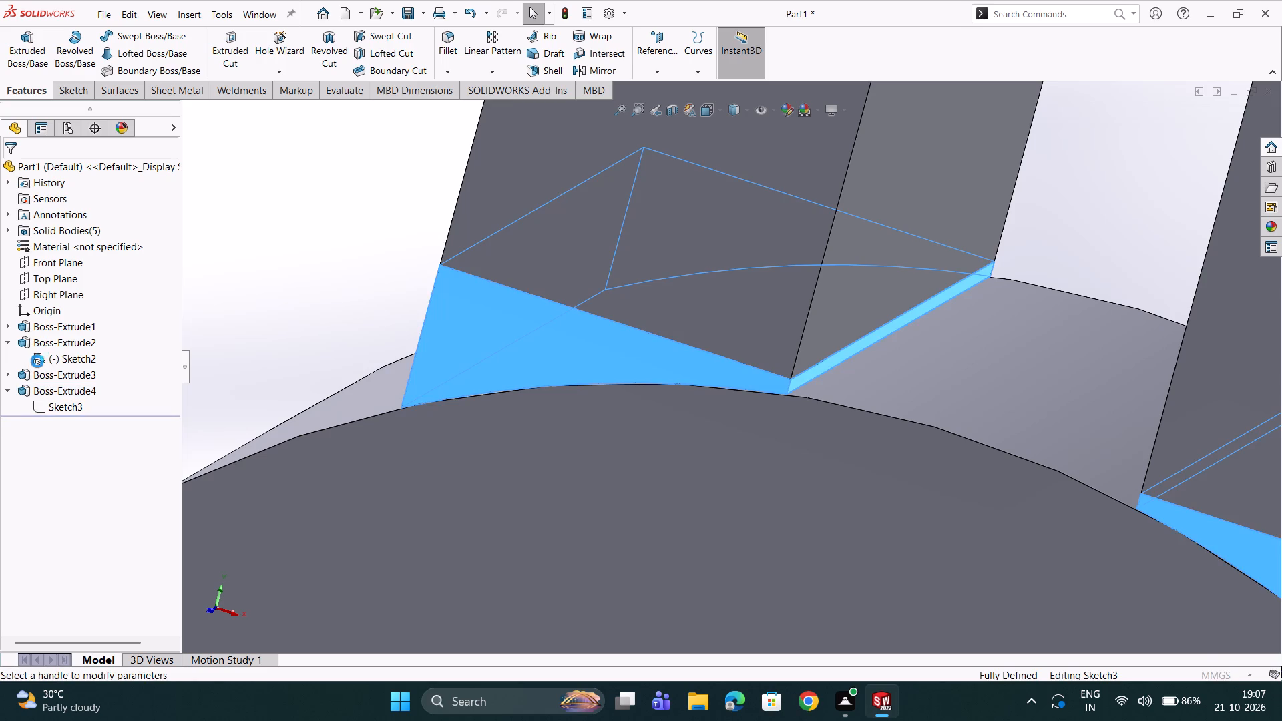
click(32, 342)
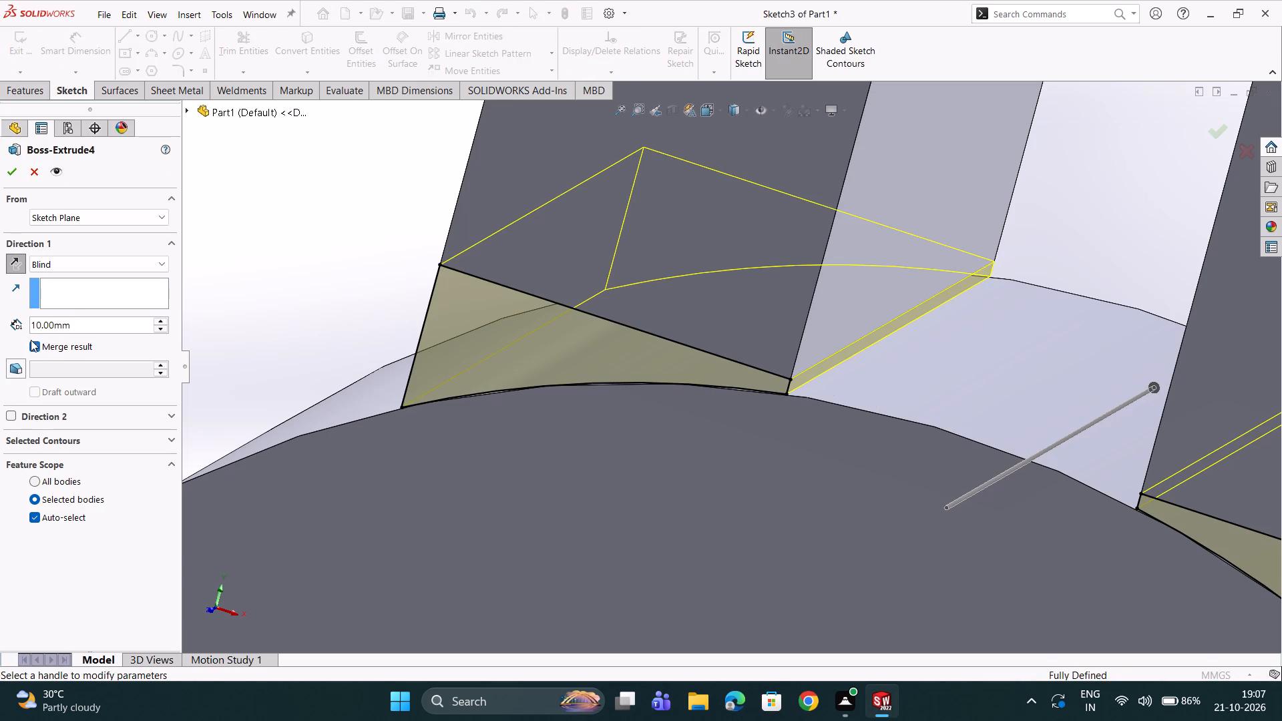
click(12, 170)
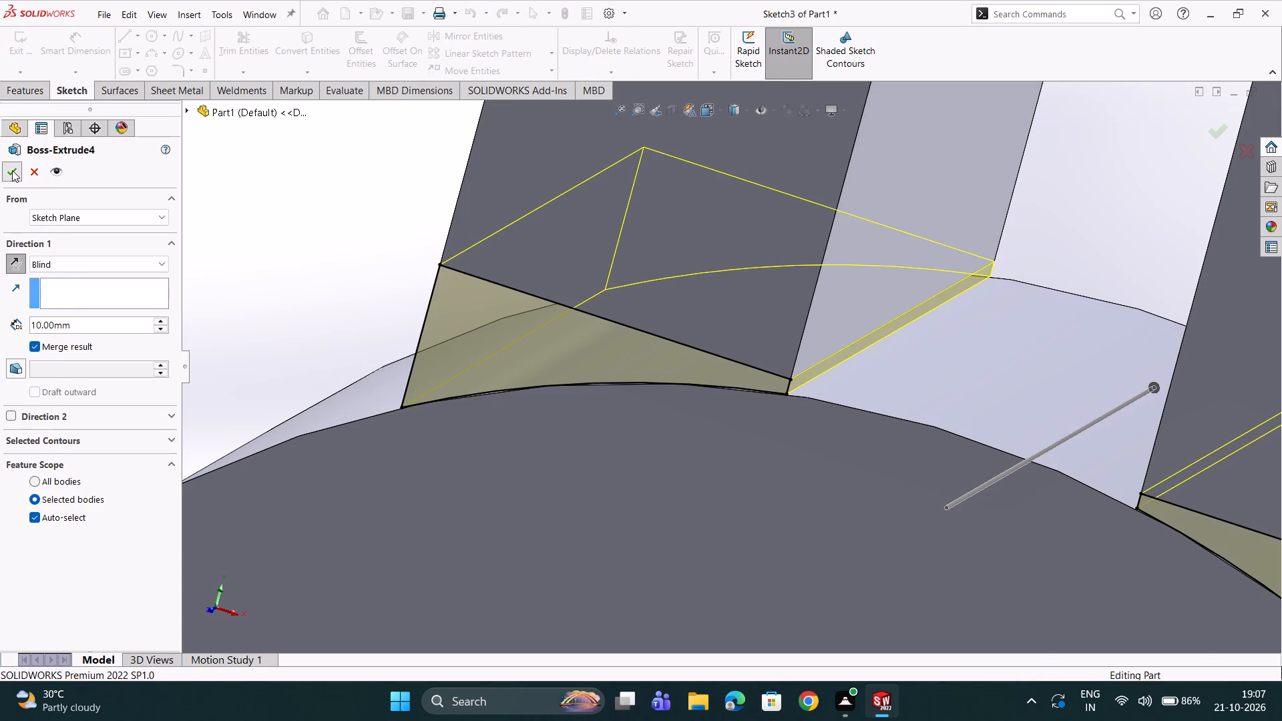
Examine the lugs and their joints with the ring from several angles.
scroll(577, 291, up, 6)
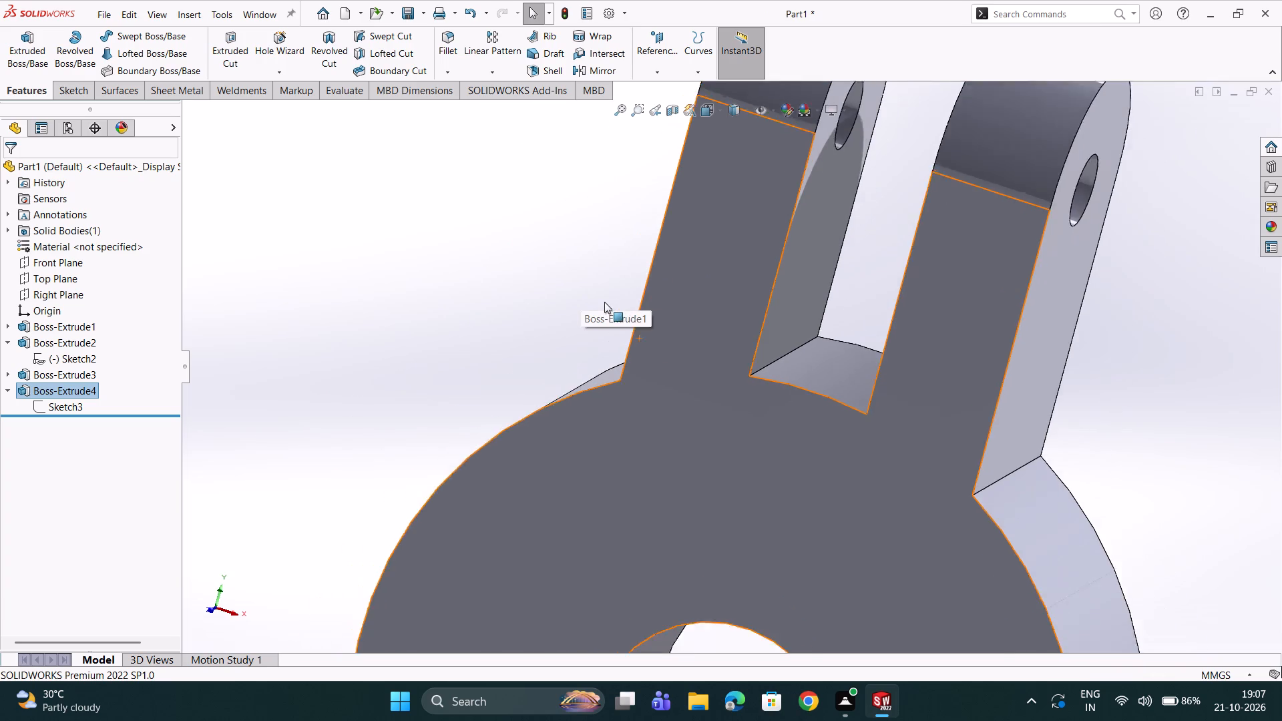
scroll(604, 302, up, 2)
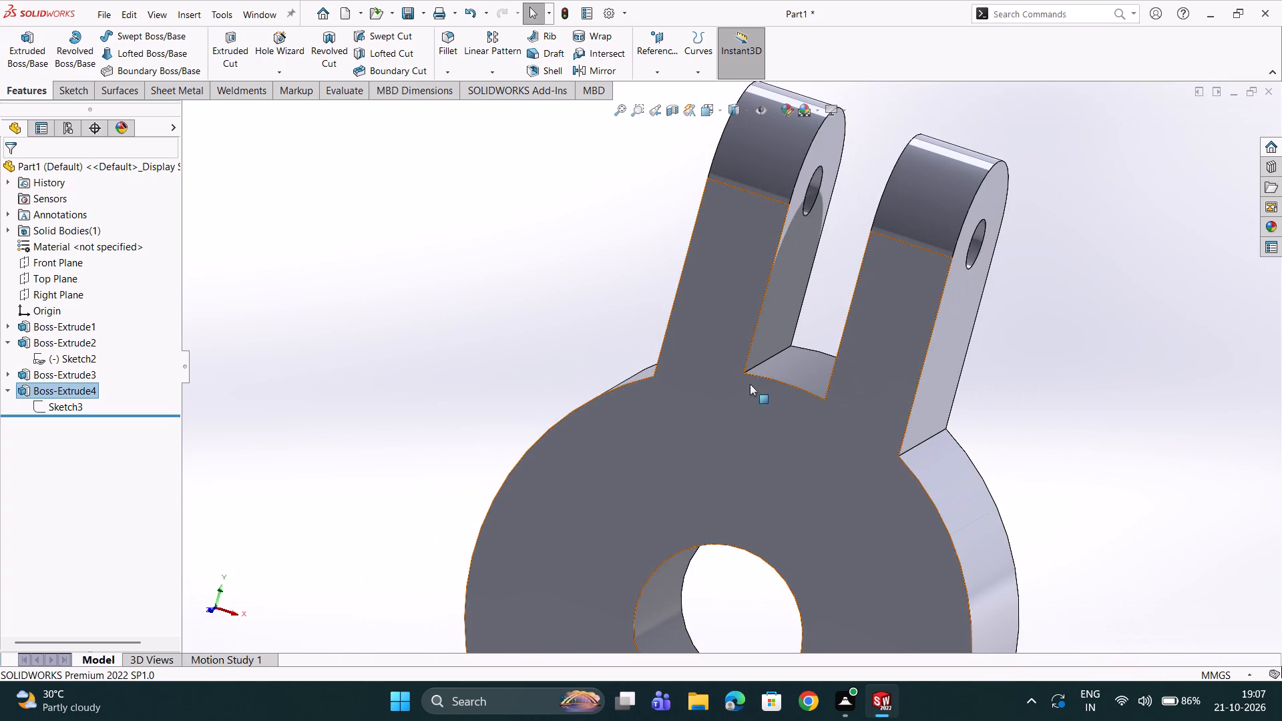
scroll(823, 431, up, 2)
scroll(823, 397, down, 1)
scroll(823, 371, up, 3)
scroll(828, 348, down, 2)
click(899, 322)
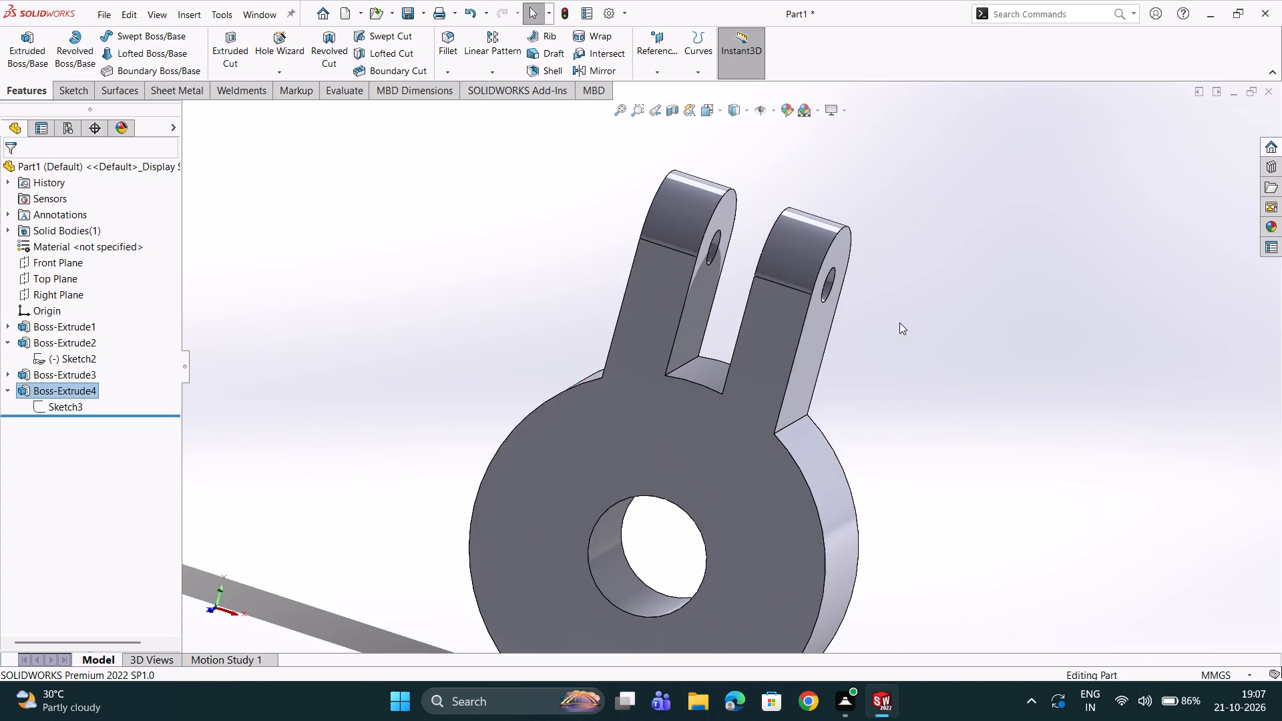
scroll(902, 325, up, 3)
middle_drag(902, 327, 746, 312)
scroll(902, 328, down, 1)
middle_drag(732, 317, 710, 337)
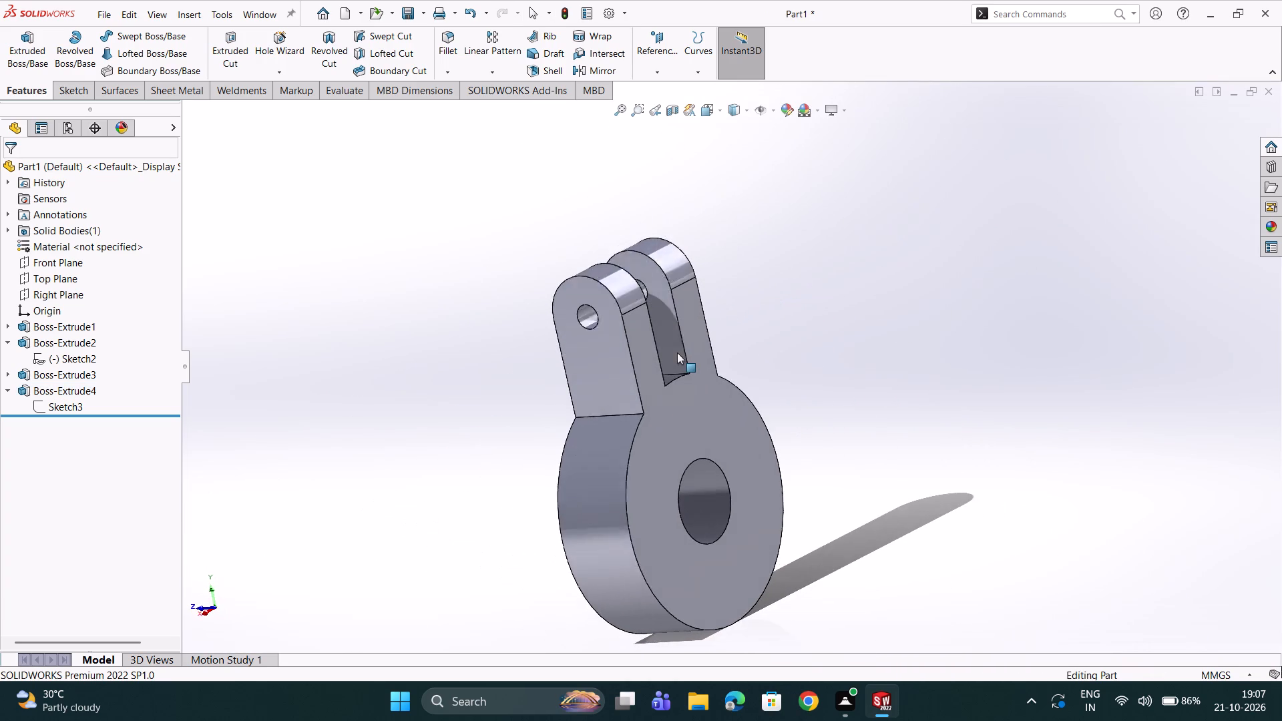
scroll(698, 362, up, 5)
middle_drag(787, 387, 744, 388)
scroll(787, 387, up, 1)
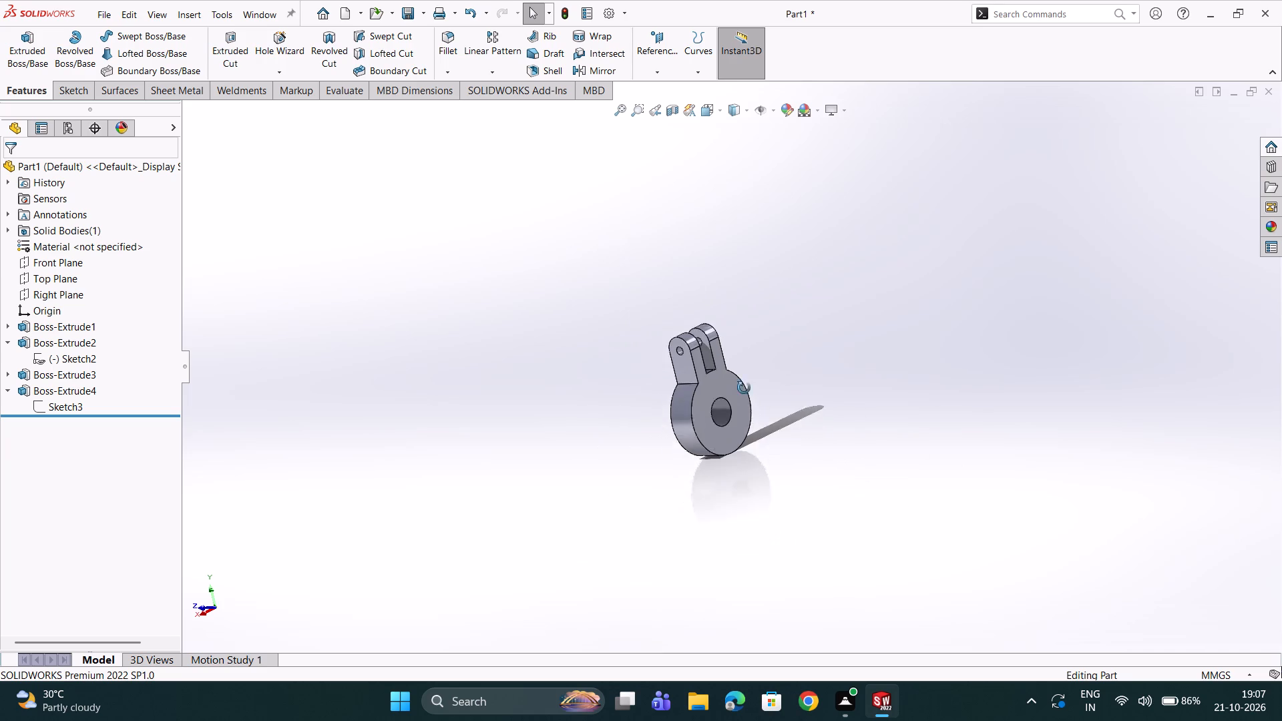
middle_drag(744, 388, 686, 309)
scroll(718, 347, down, 2)
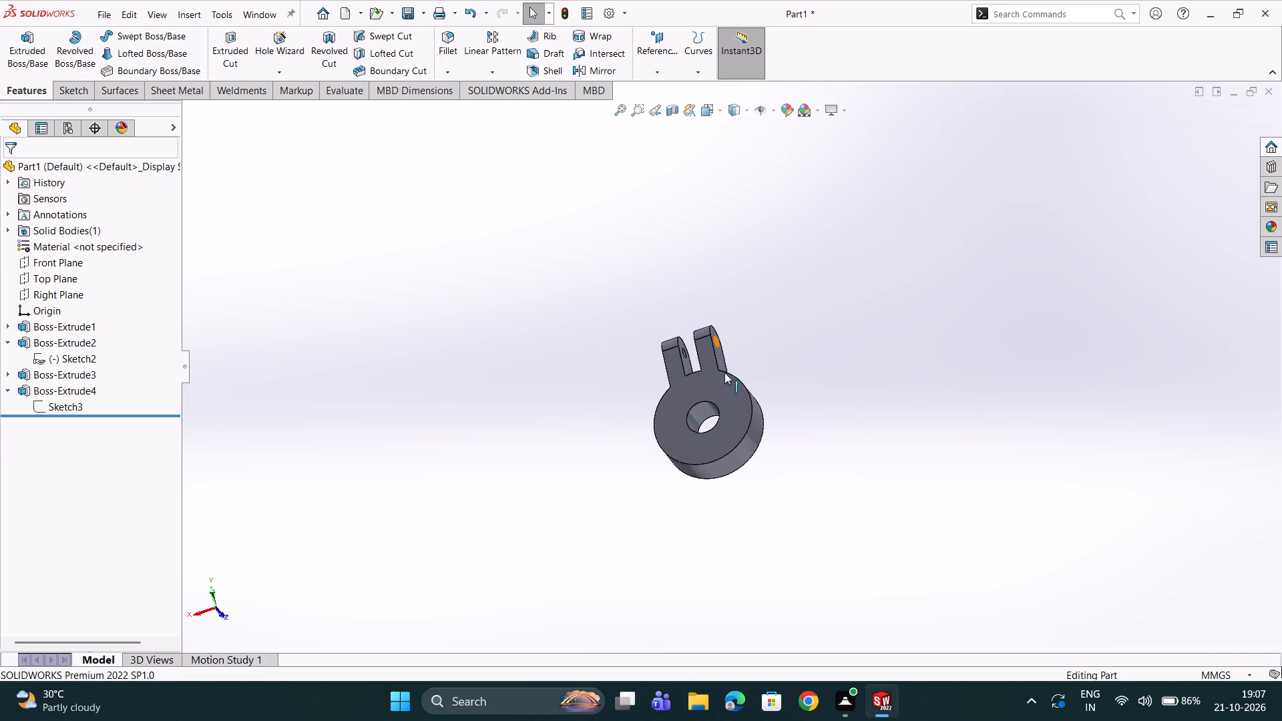
scroll(724, 373, down, 3)
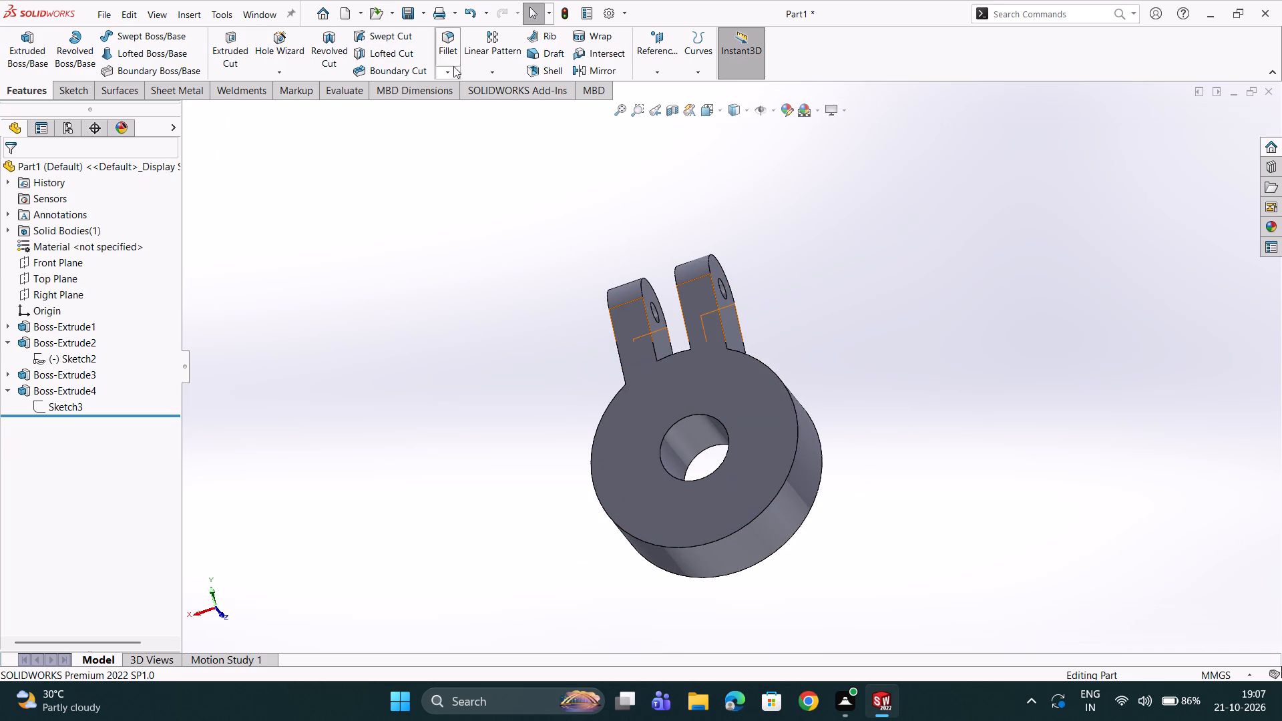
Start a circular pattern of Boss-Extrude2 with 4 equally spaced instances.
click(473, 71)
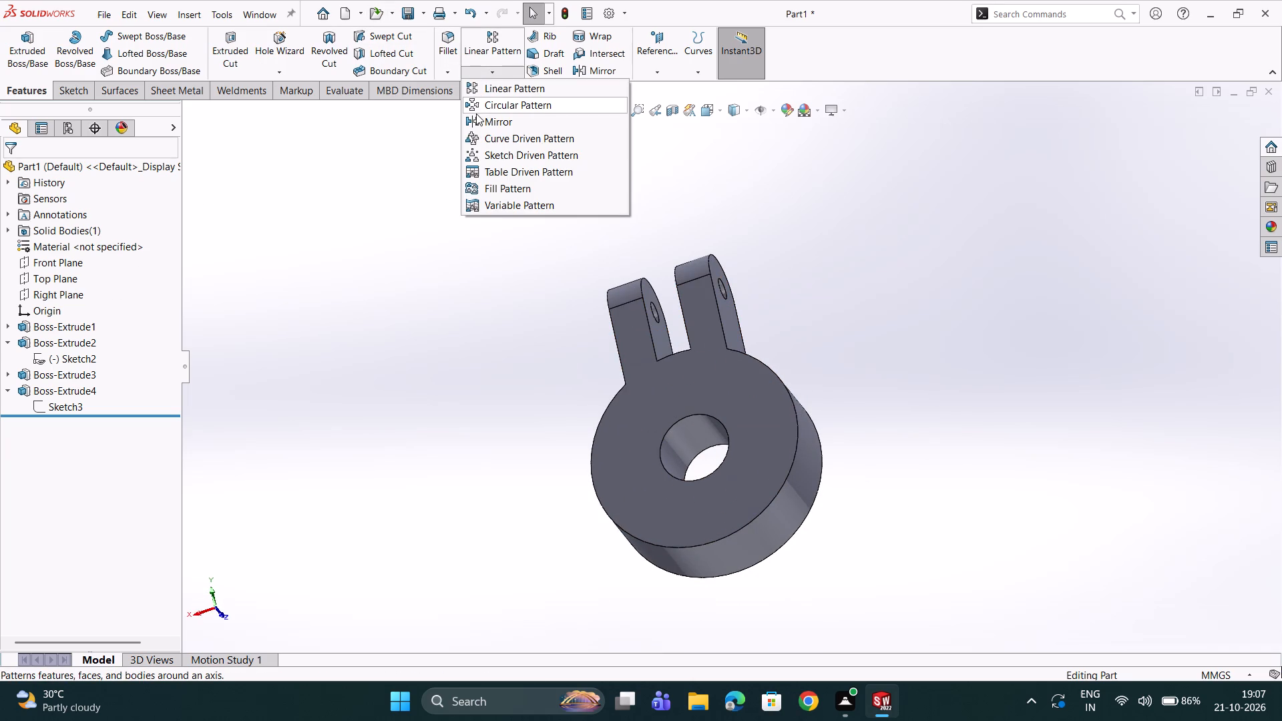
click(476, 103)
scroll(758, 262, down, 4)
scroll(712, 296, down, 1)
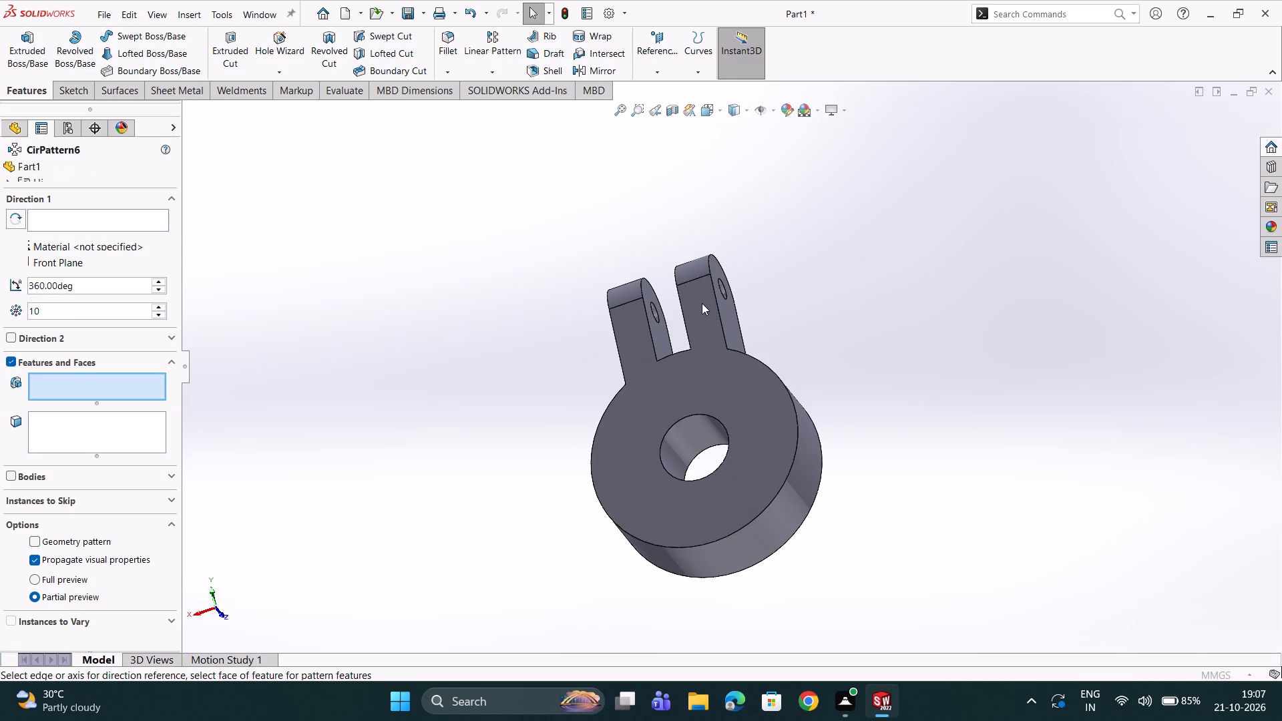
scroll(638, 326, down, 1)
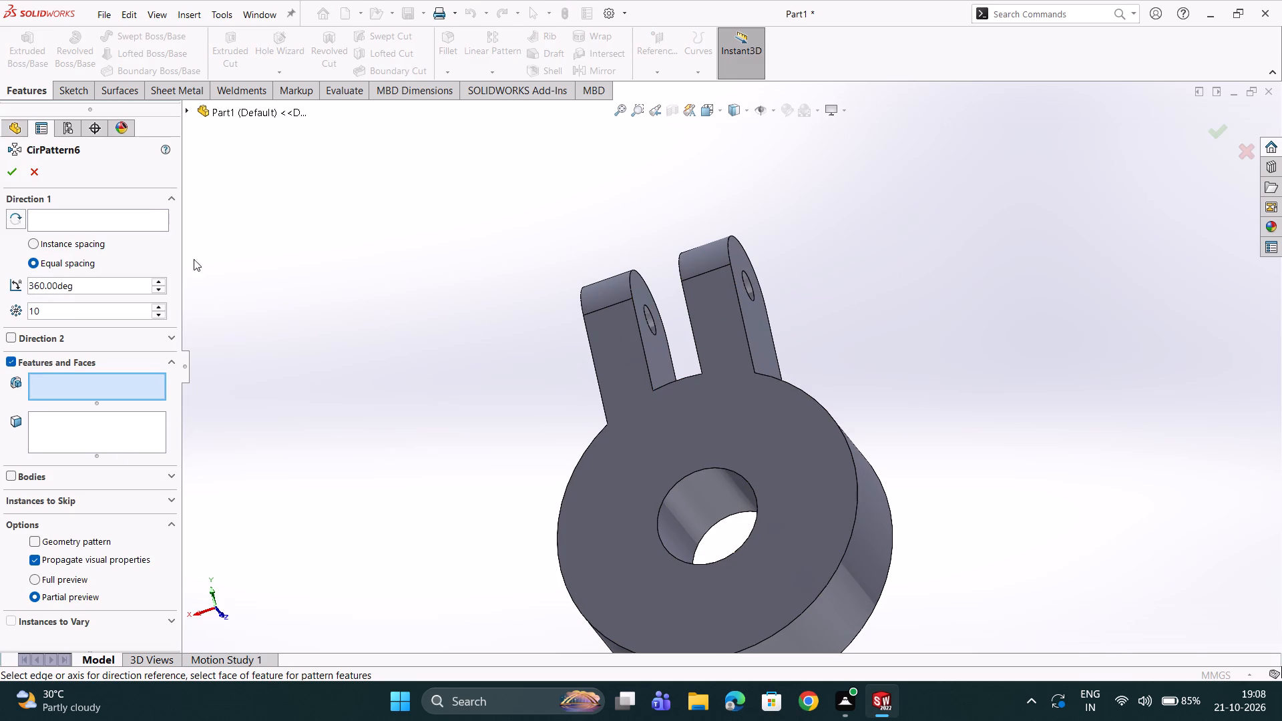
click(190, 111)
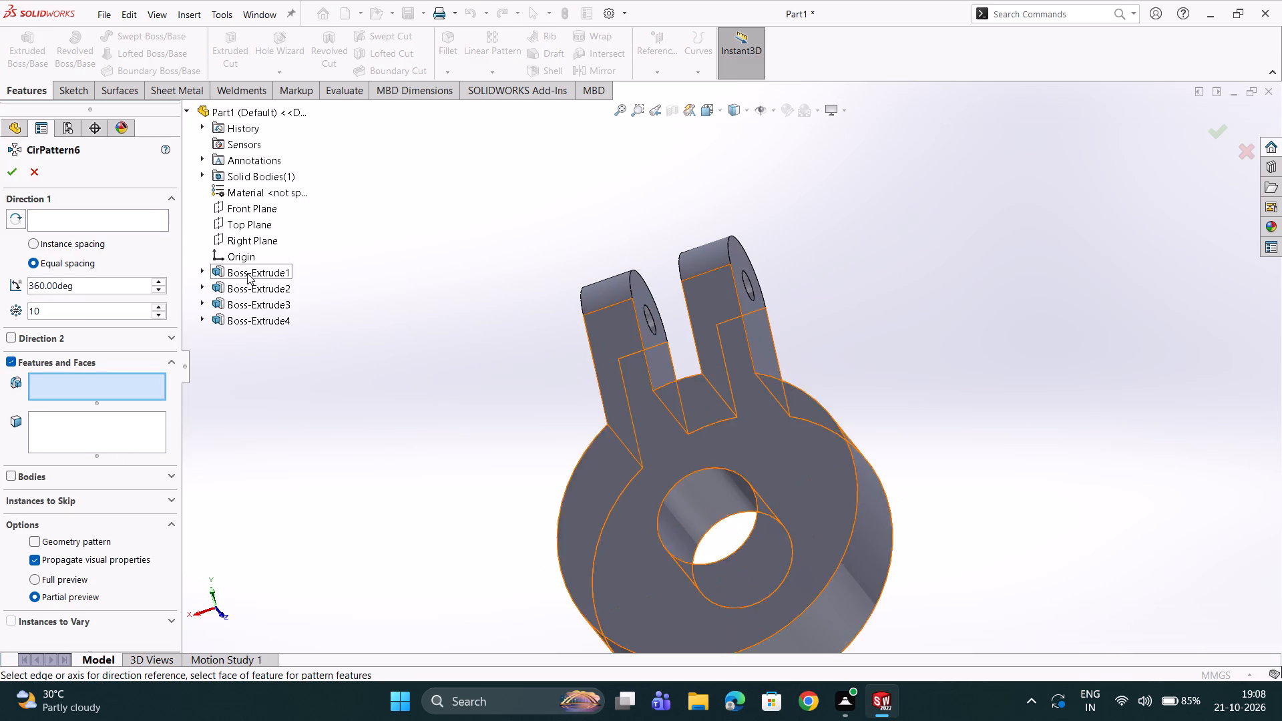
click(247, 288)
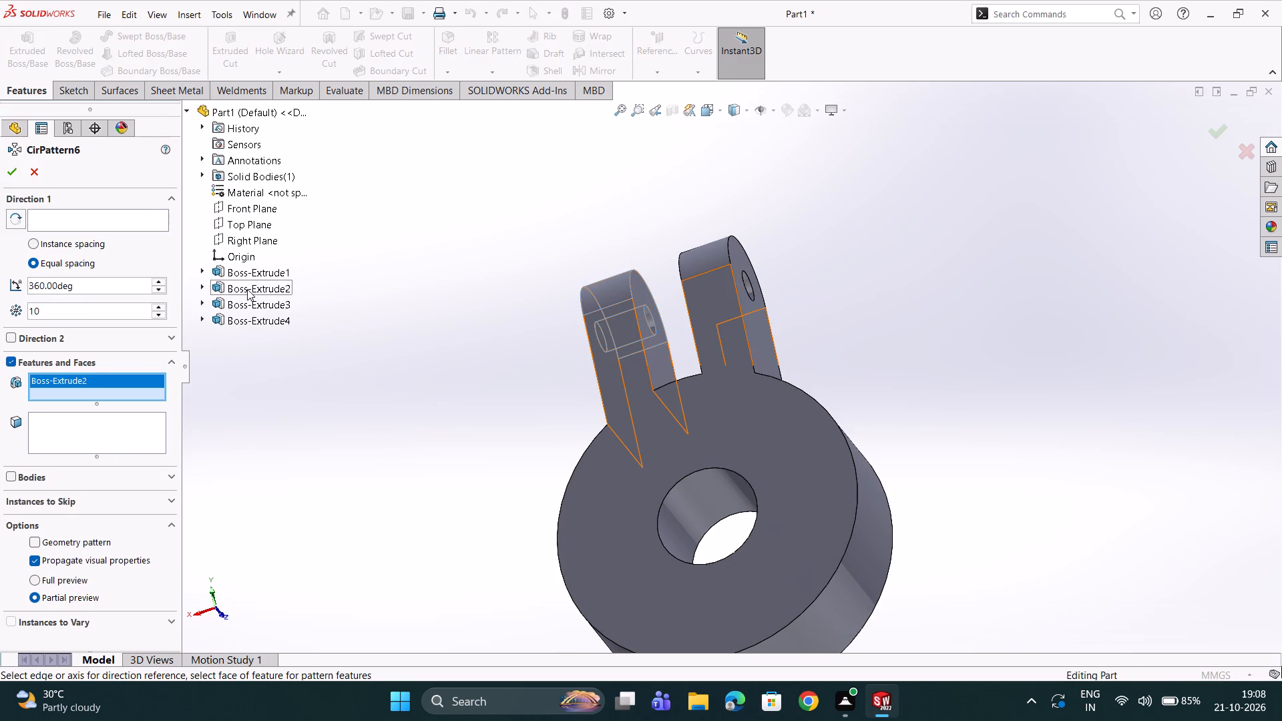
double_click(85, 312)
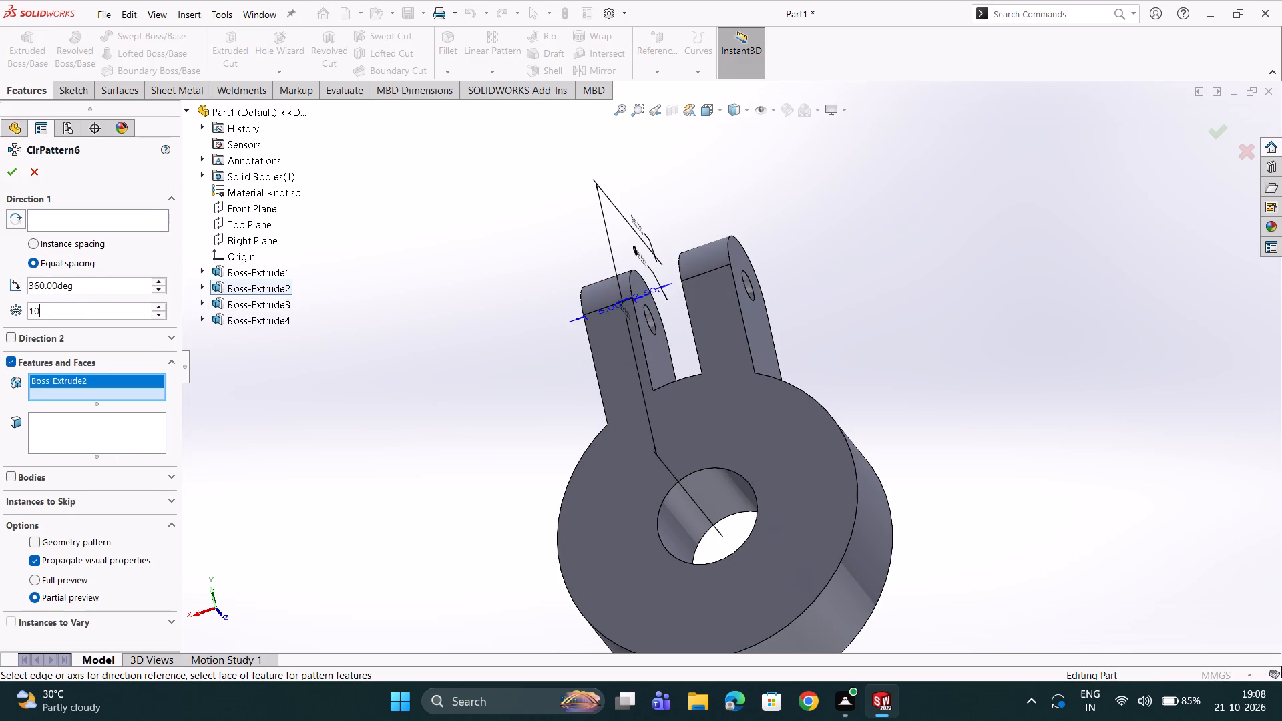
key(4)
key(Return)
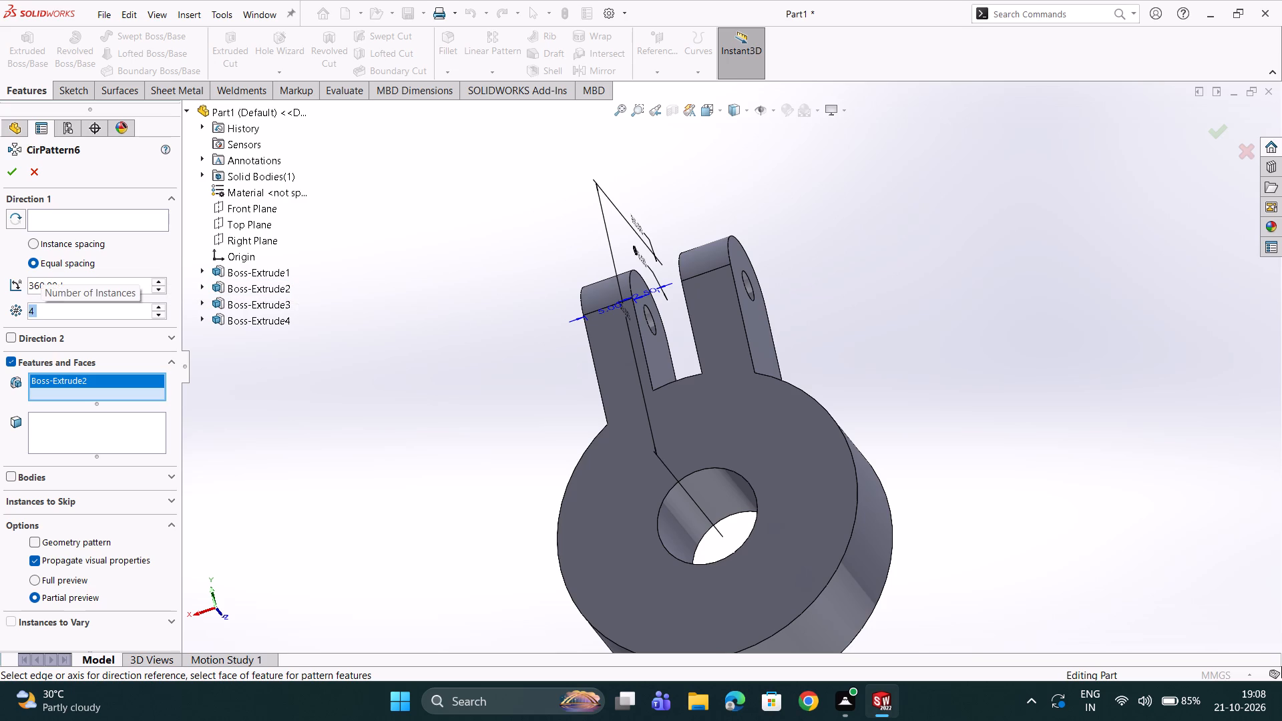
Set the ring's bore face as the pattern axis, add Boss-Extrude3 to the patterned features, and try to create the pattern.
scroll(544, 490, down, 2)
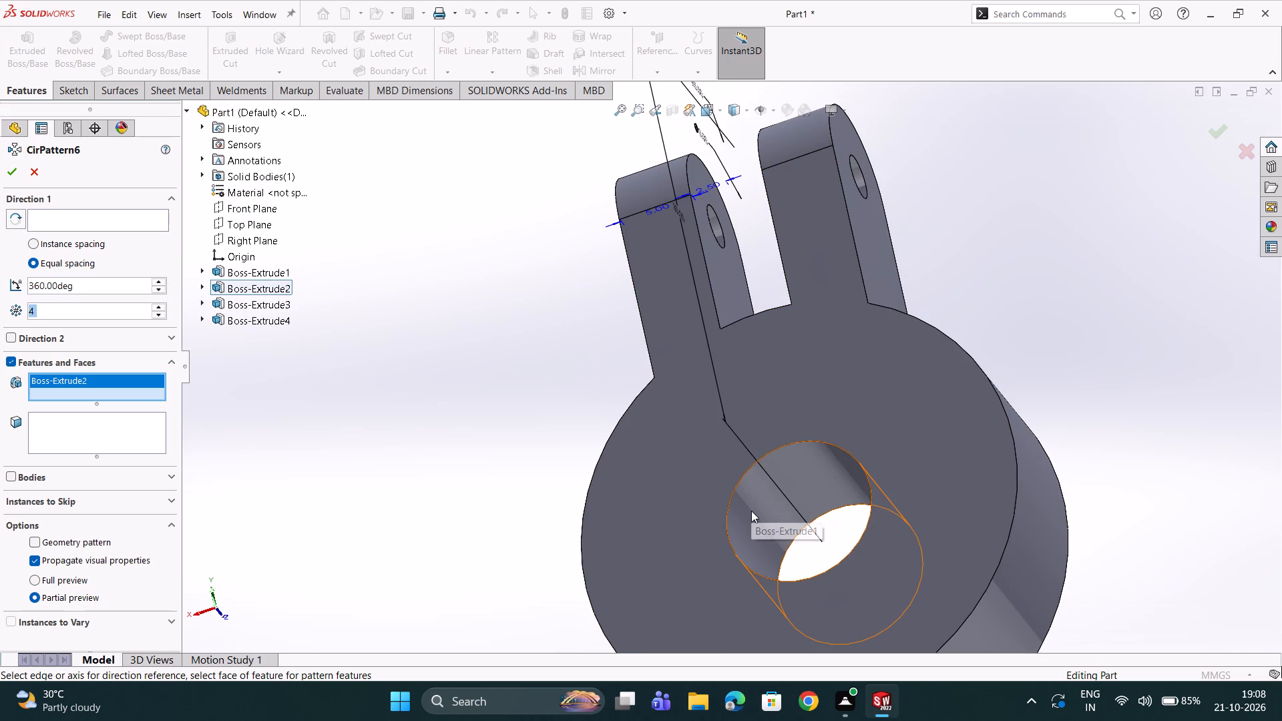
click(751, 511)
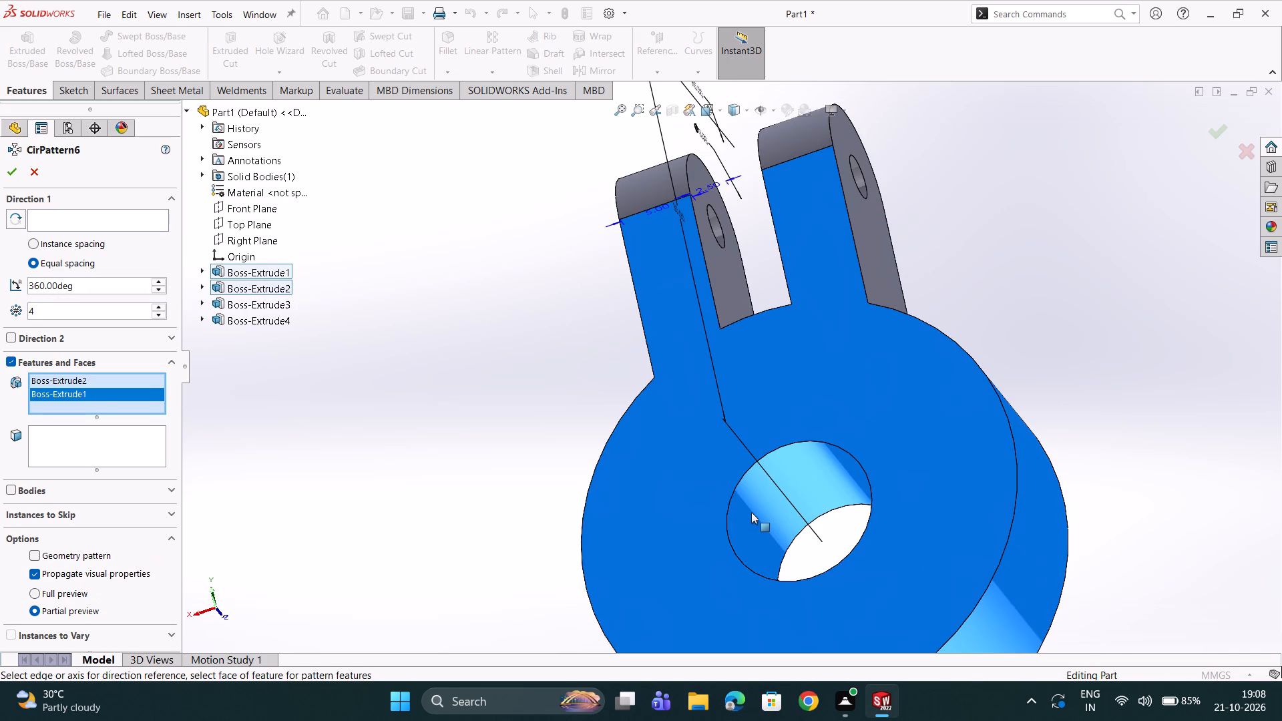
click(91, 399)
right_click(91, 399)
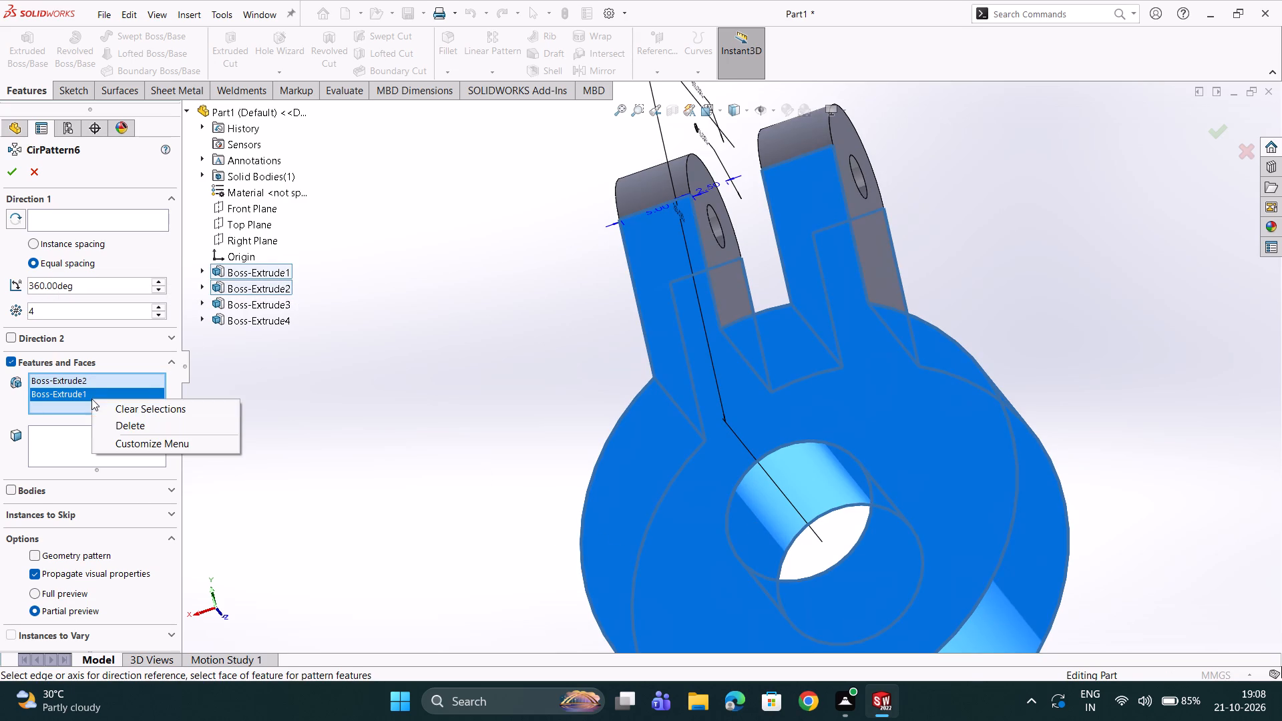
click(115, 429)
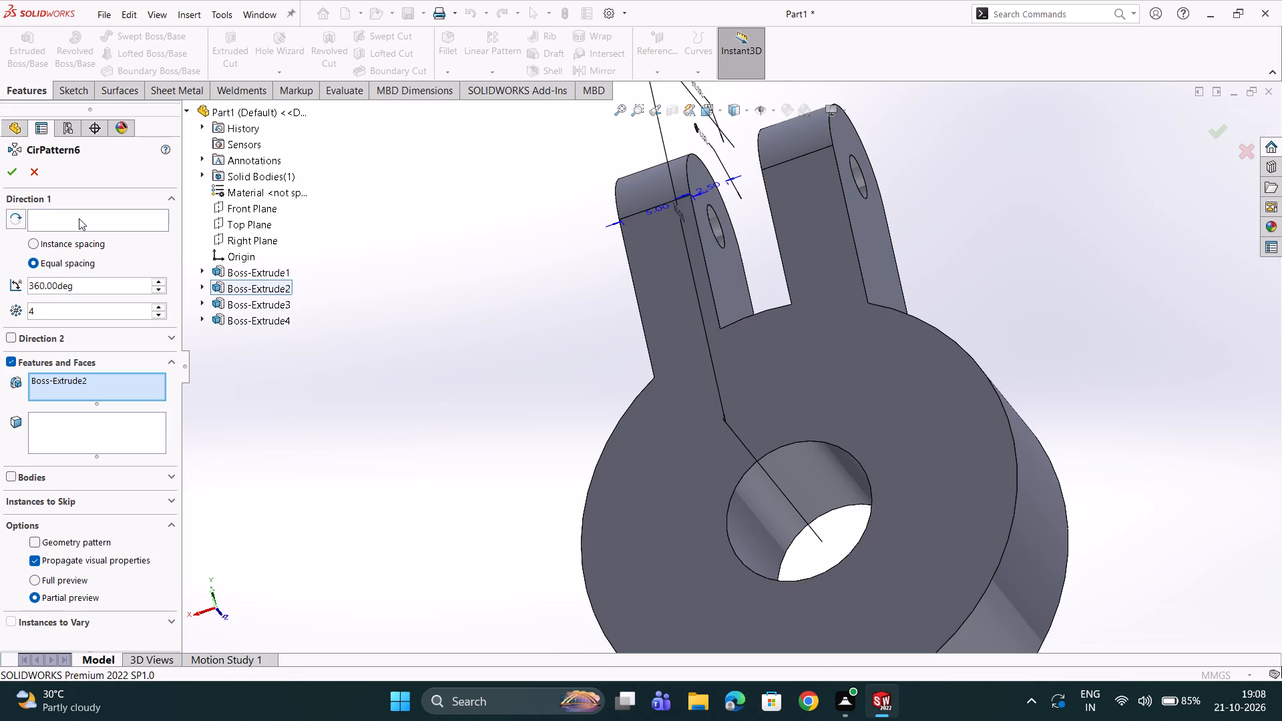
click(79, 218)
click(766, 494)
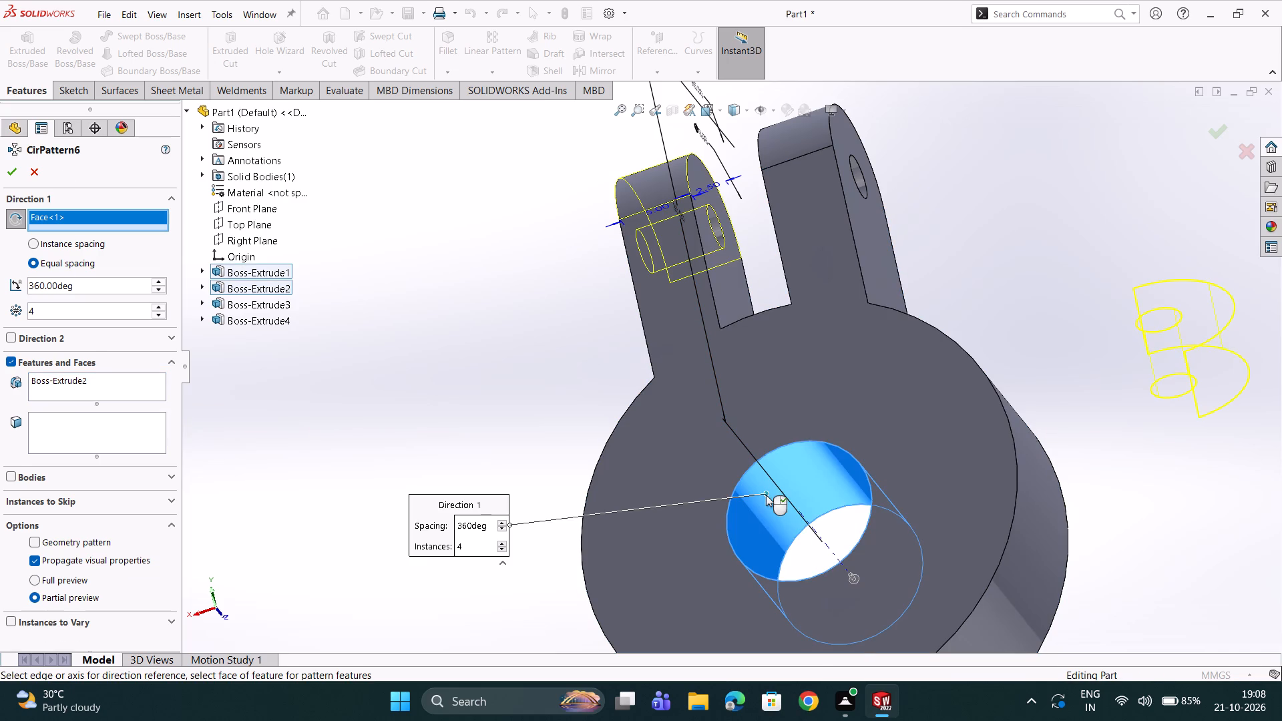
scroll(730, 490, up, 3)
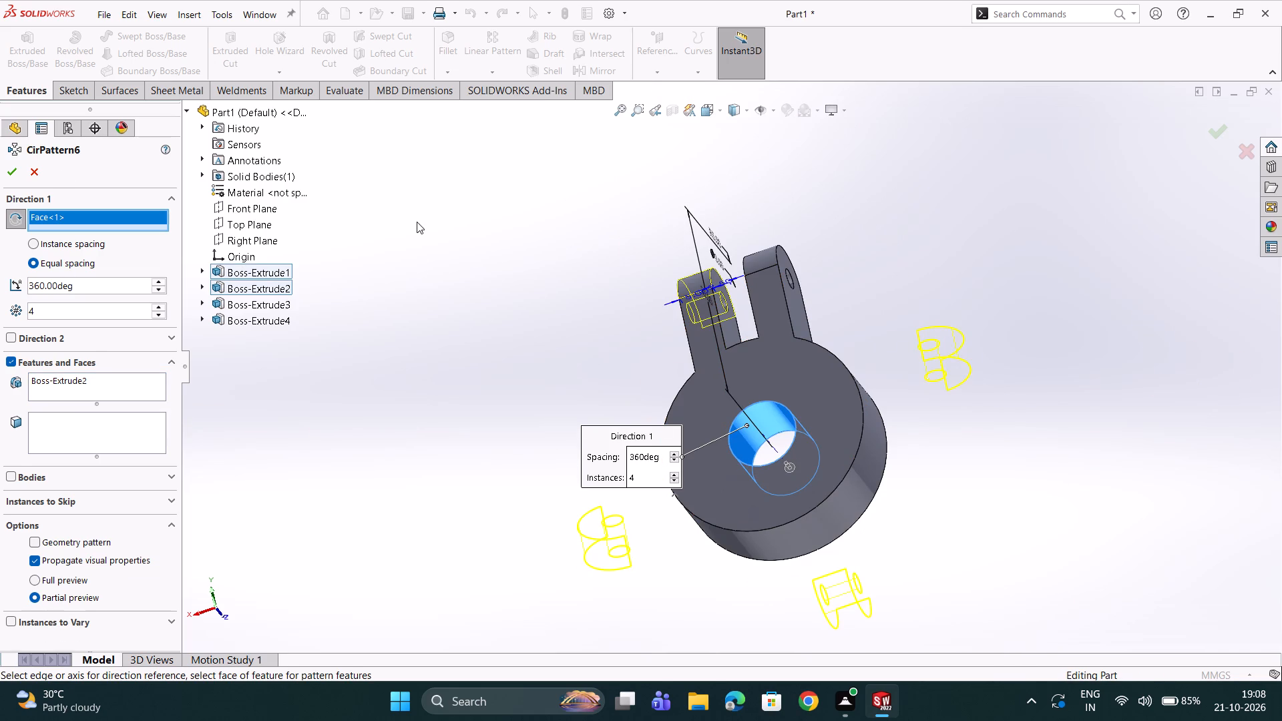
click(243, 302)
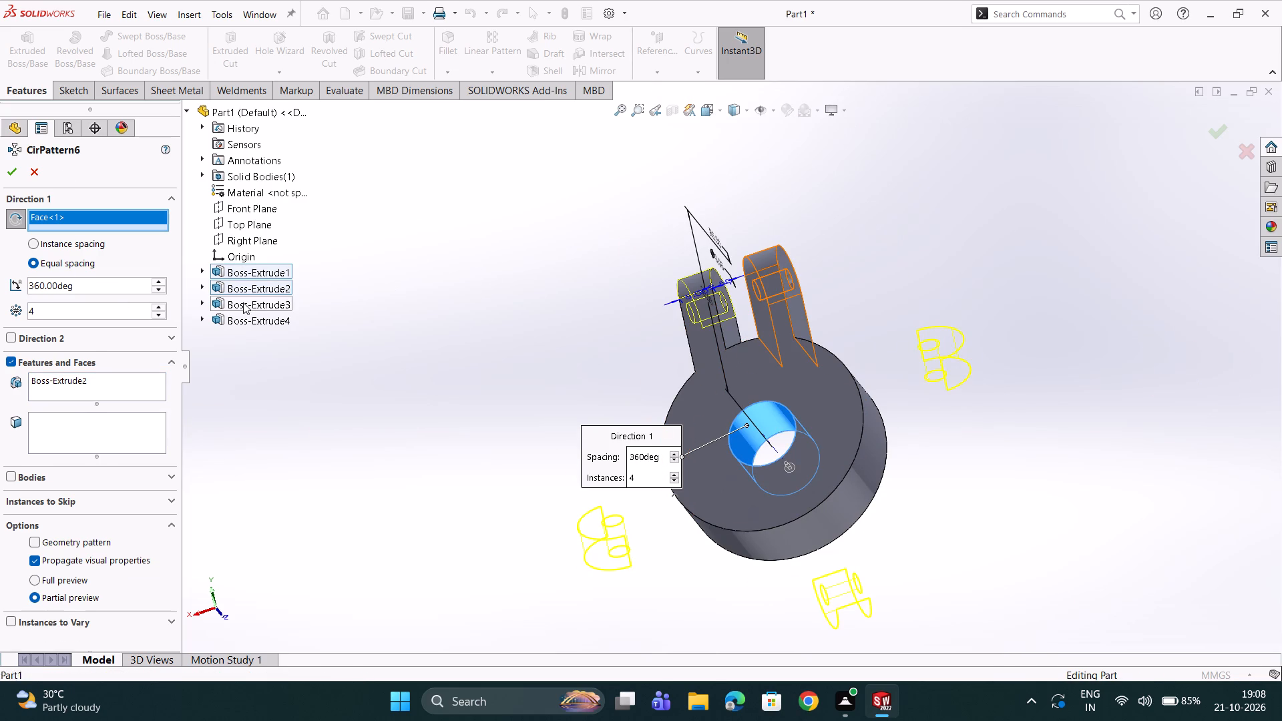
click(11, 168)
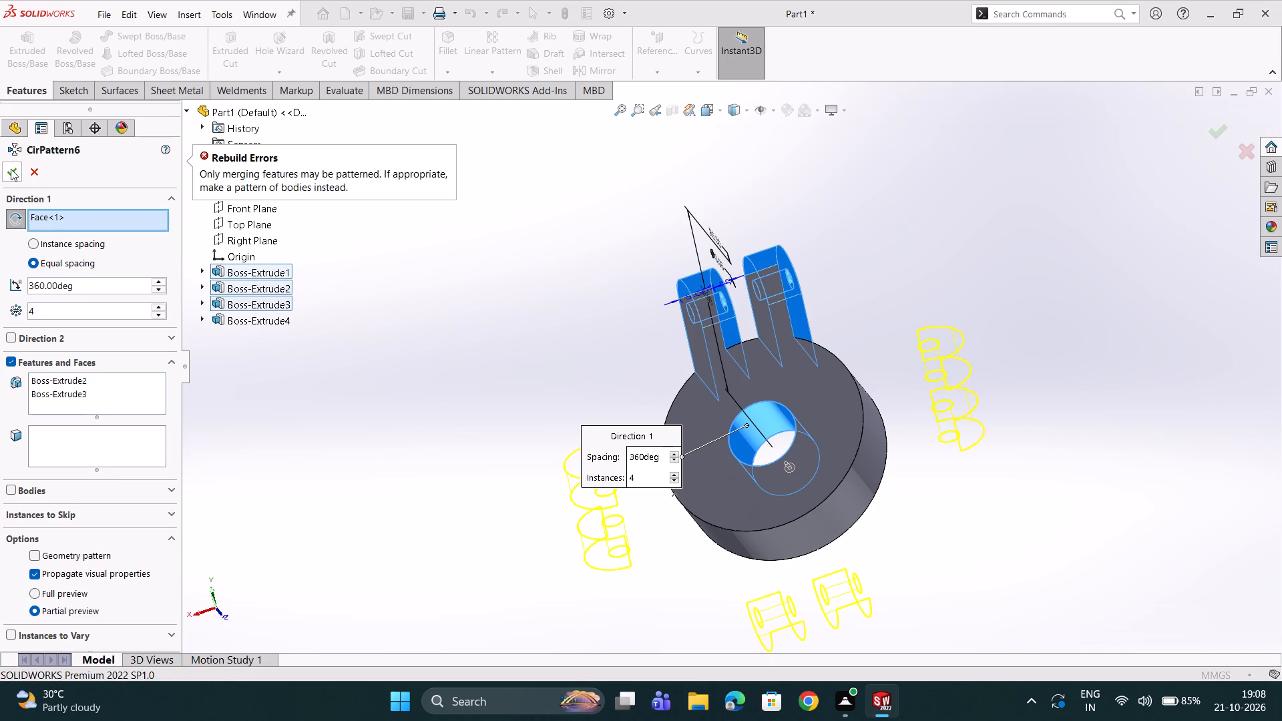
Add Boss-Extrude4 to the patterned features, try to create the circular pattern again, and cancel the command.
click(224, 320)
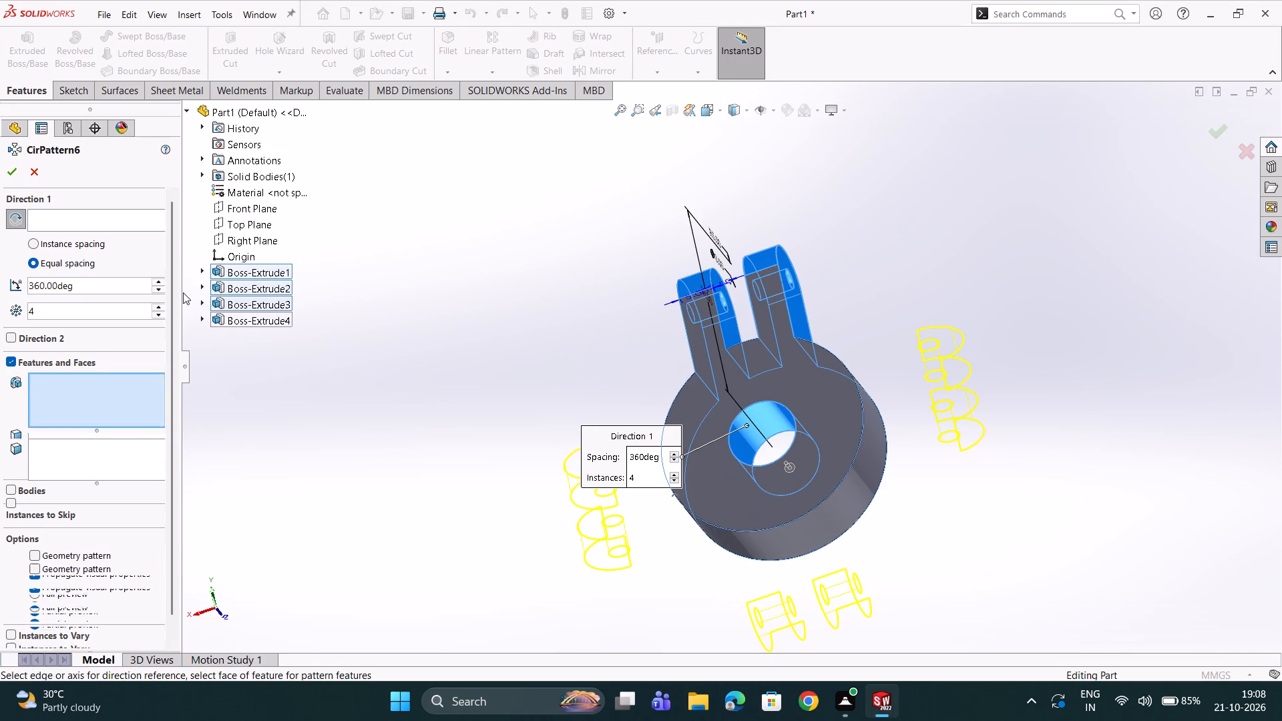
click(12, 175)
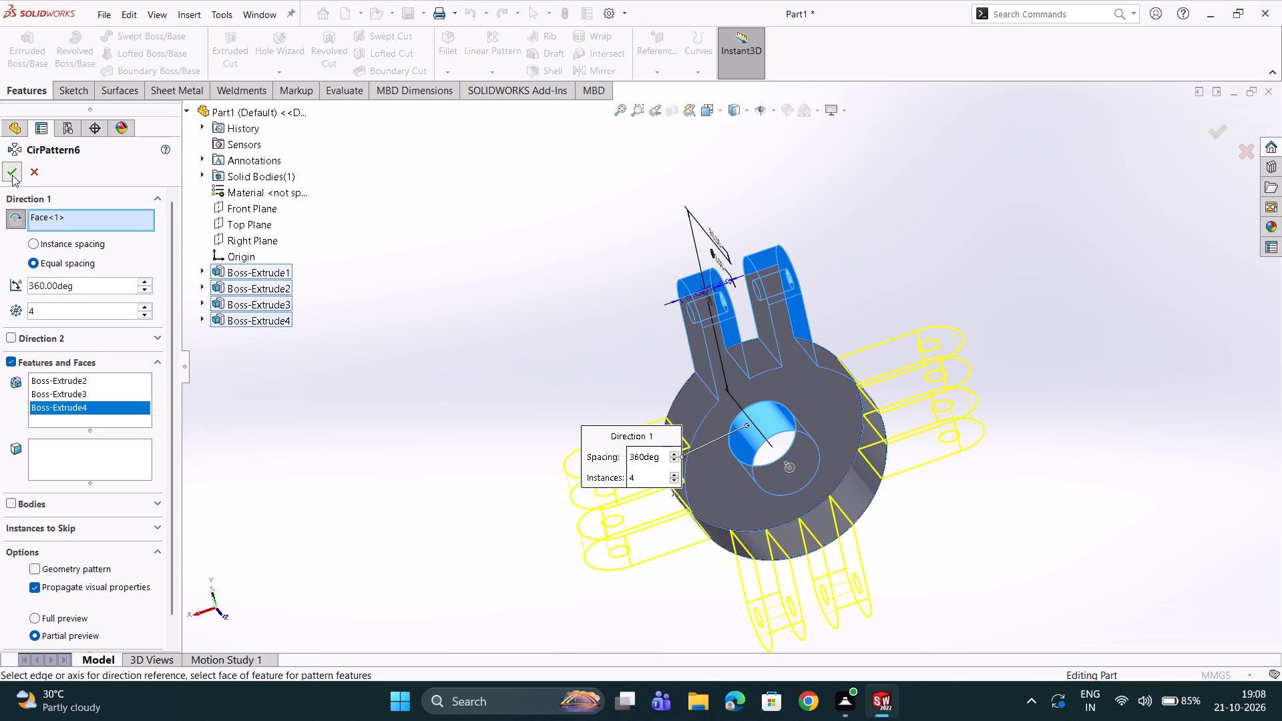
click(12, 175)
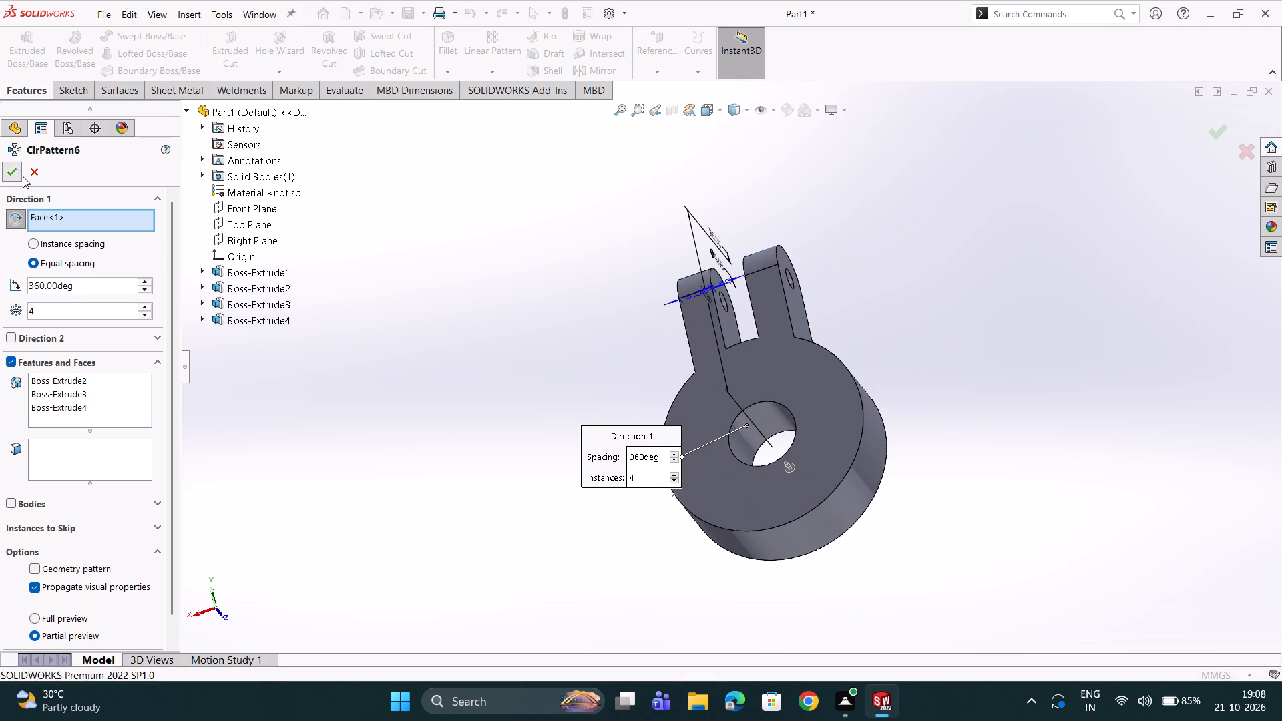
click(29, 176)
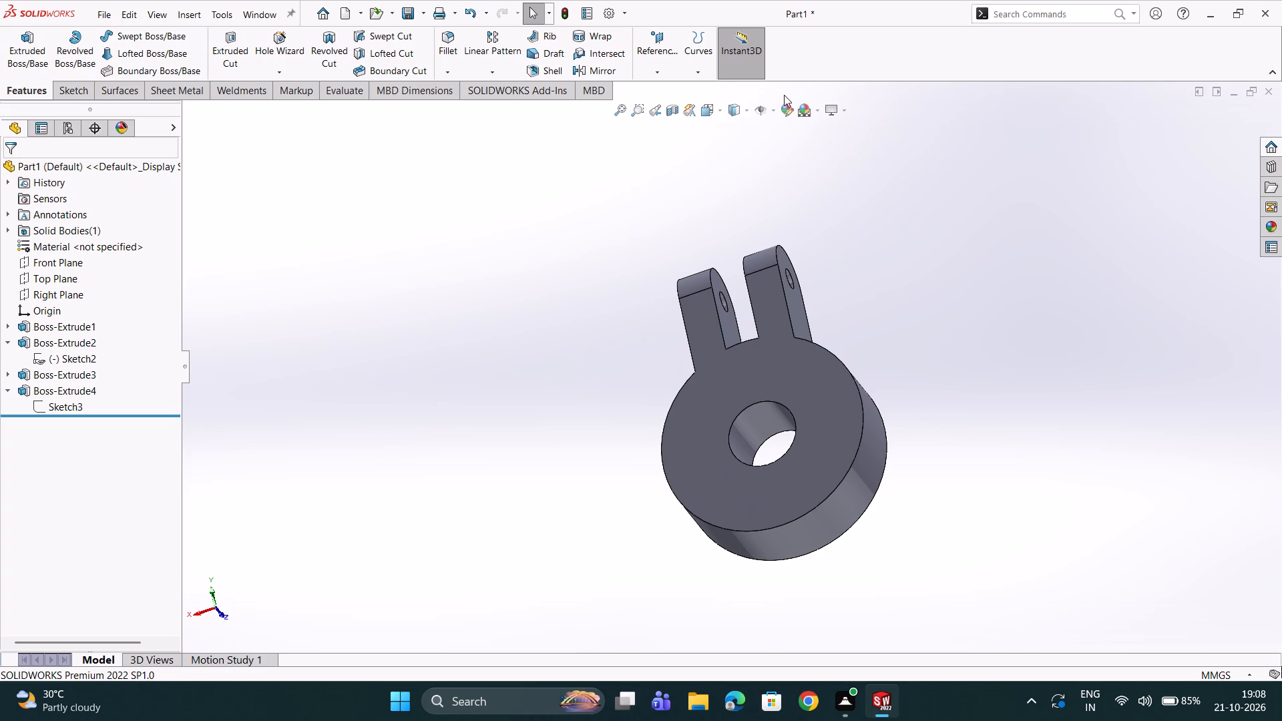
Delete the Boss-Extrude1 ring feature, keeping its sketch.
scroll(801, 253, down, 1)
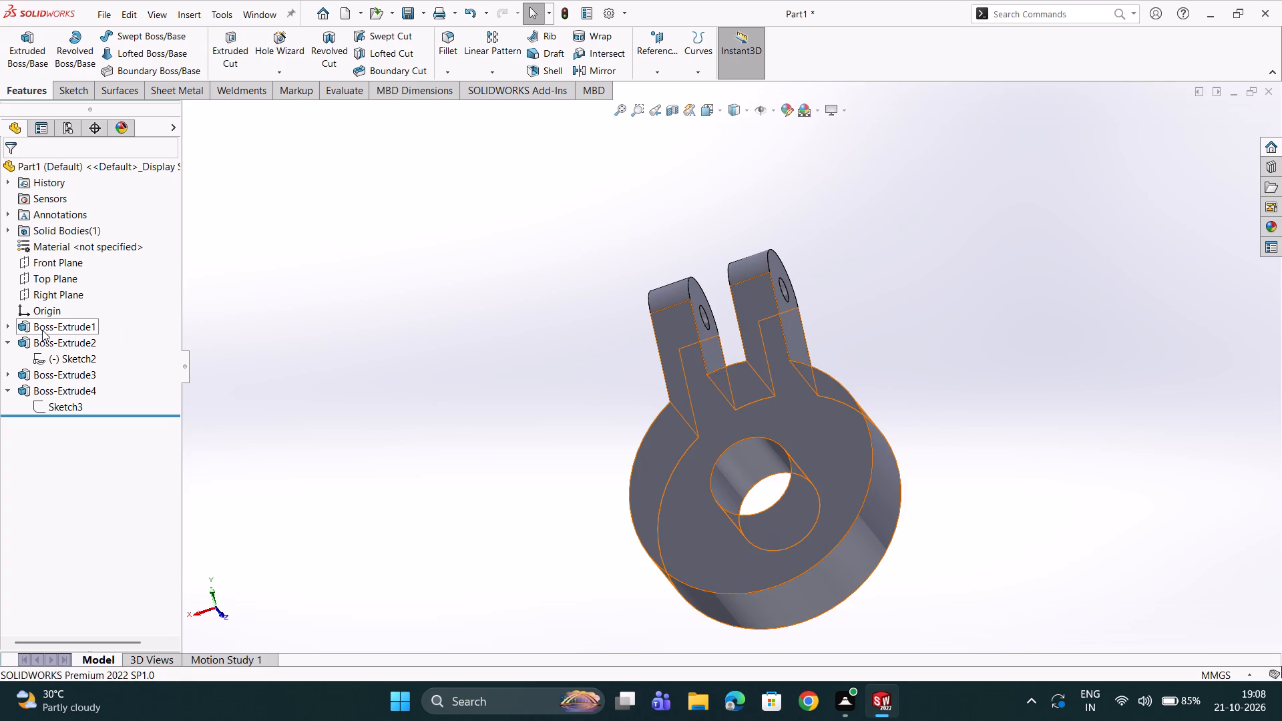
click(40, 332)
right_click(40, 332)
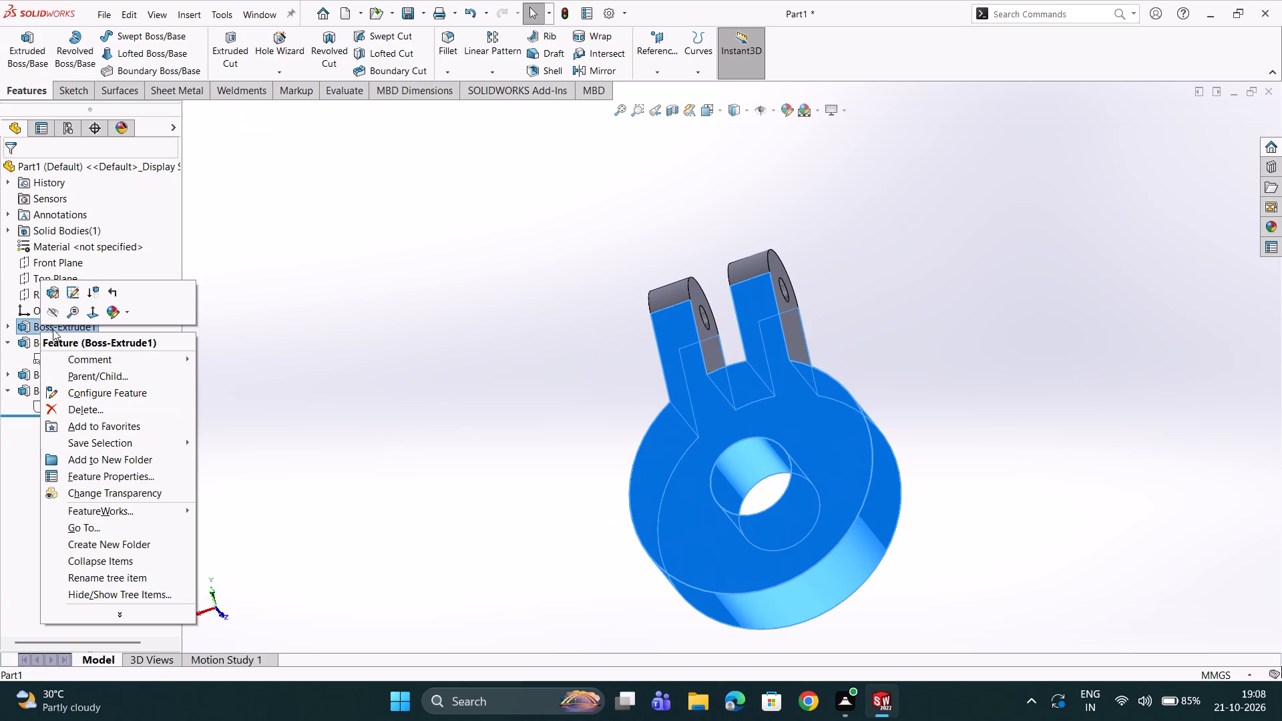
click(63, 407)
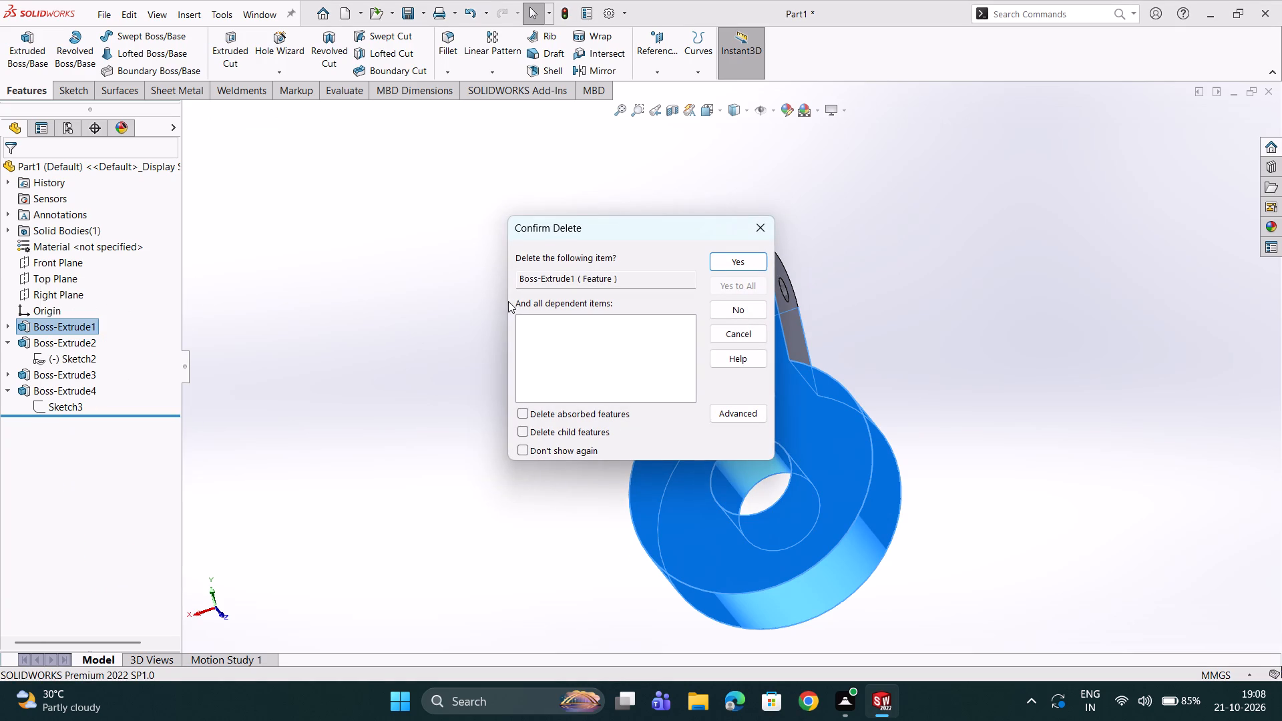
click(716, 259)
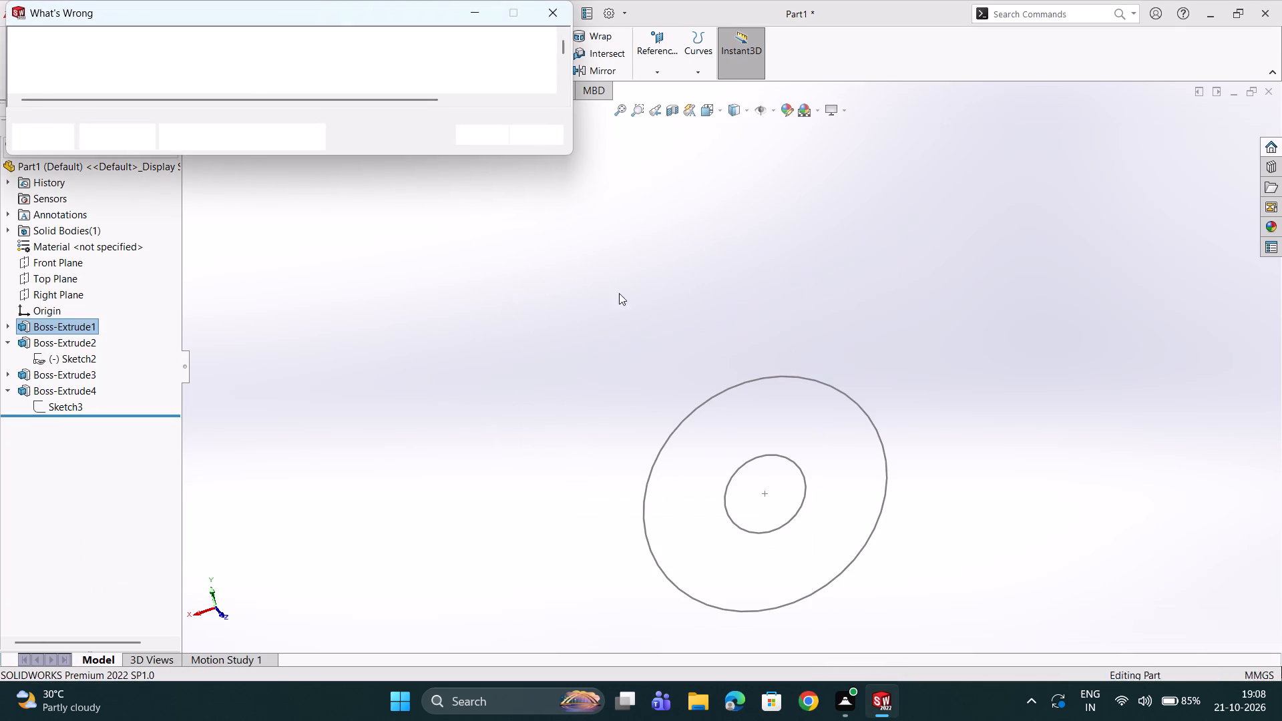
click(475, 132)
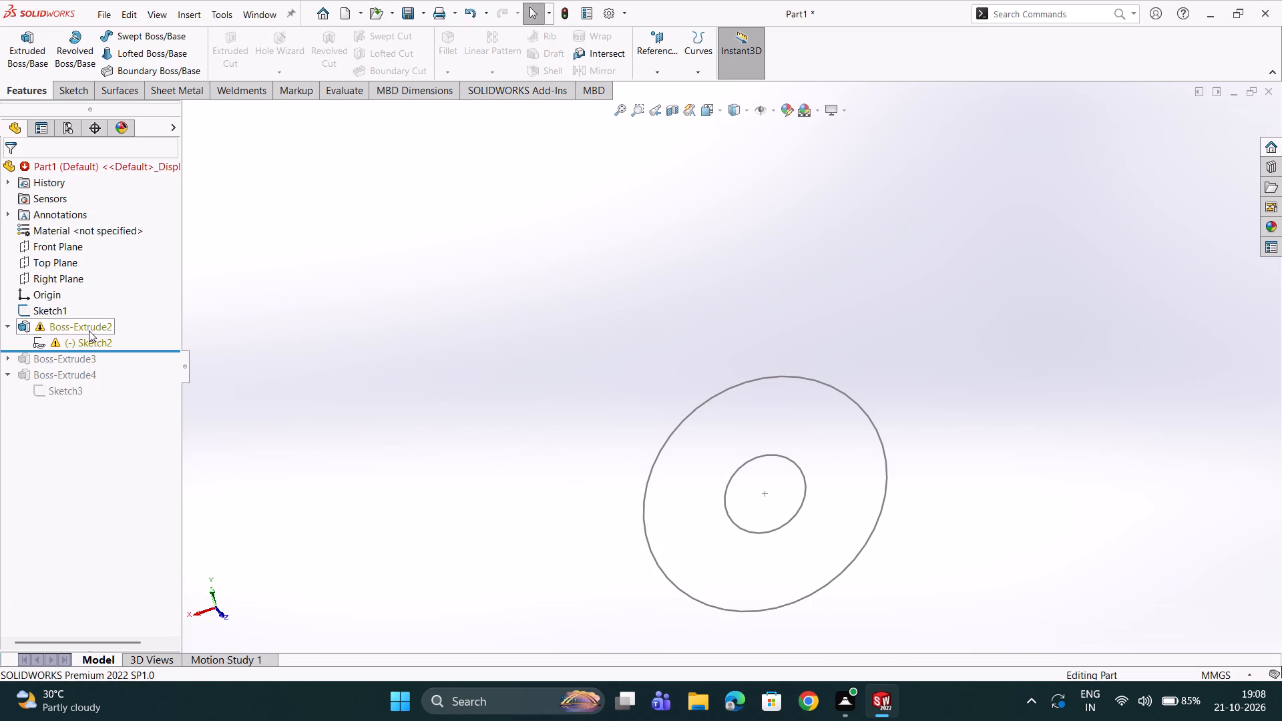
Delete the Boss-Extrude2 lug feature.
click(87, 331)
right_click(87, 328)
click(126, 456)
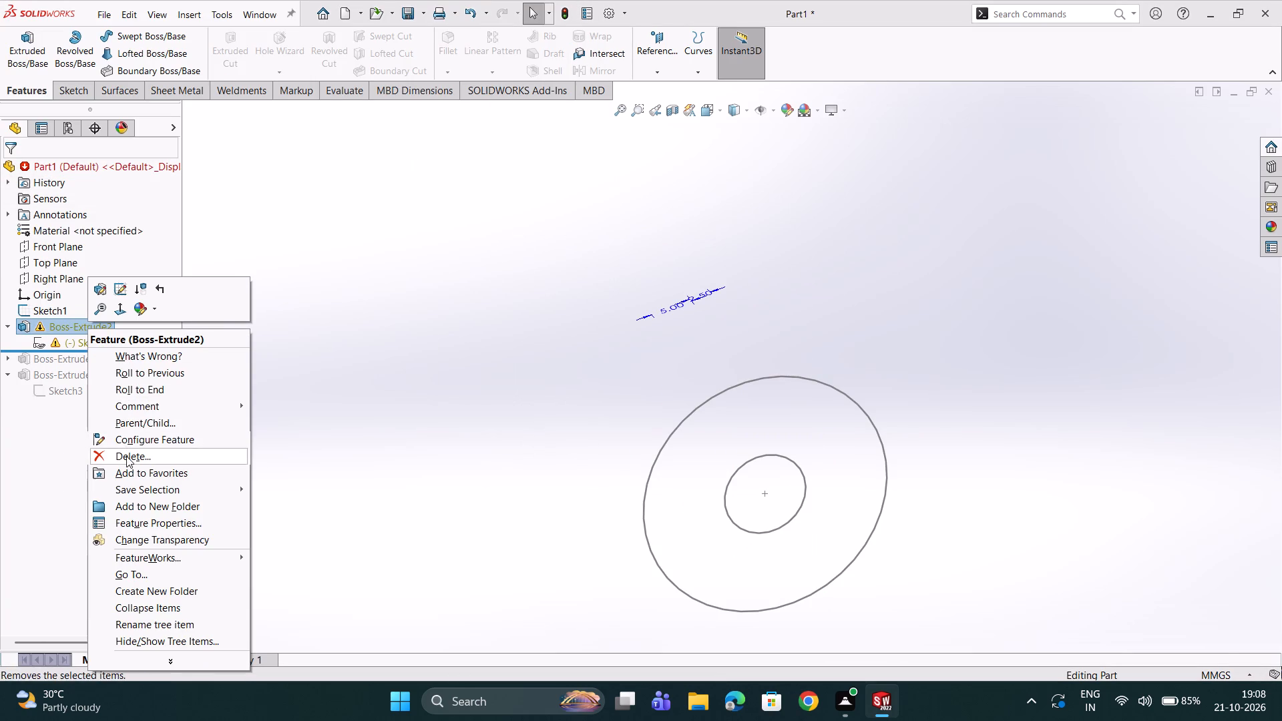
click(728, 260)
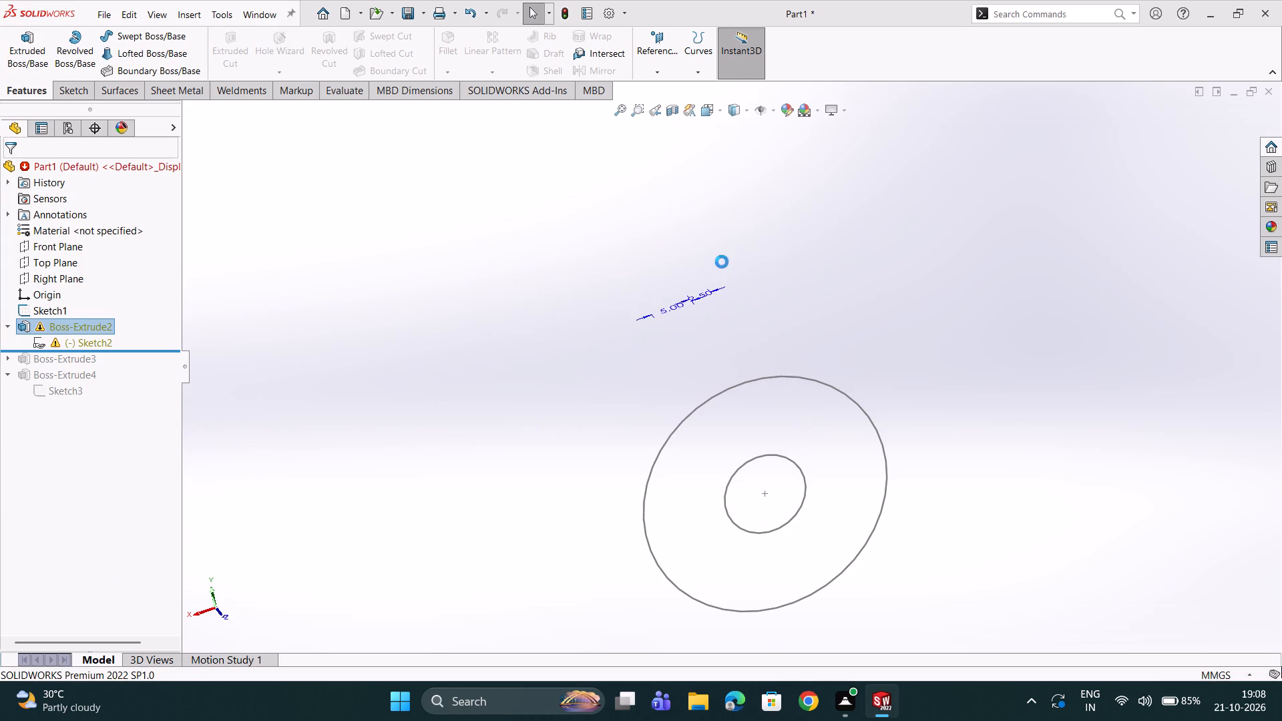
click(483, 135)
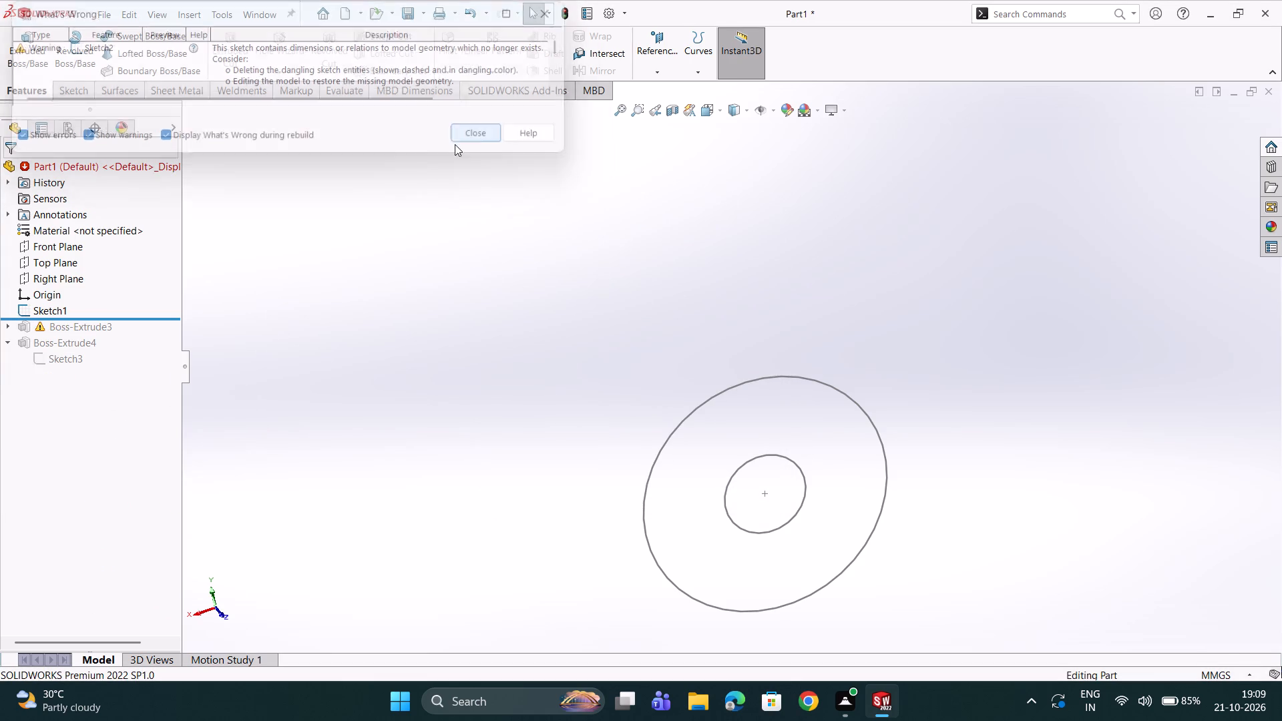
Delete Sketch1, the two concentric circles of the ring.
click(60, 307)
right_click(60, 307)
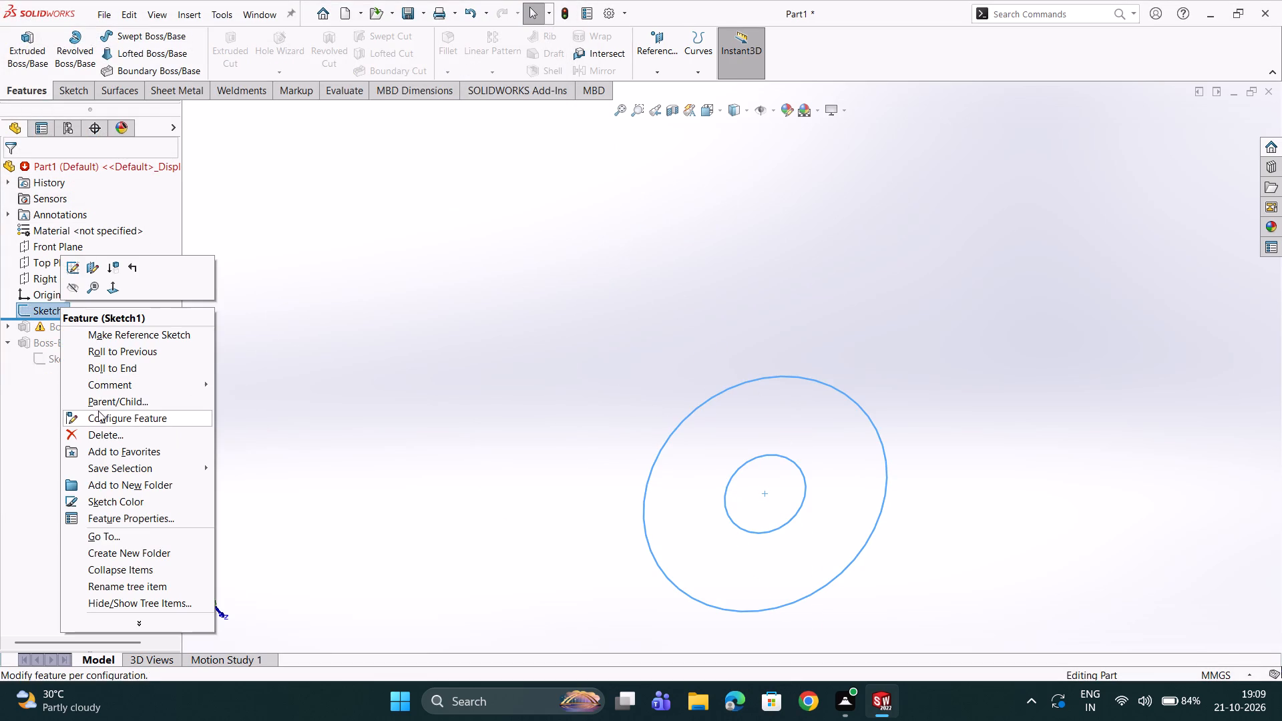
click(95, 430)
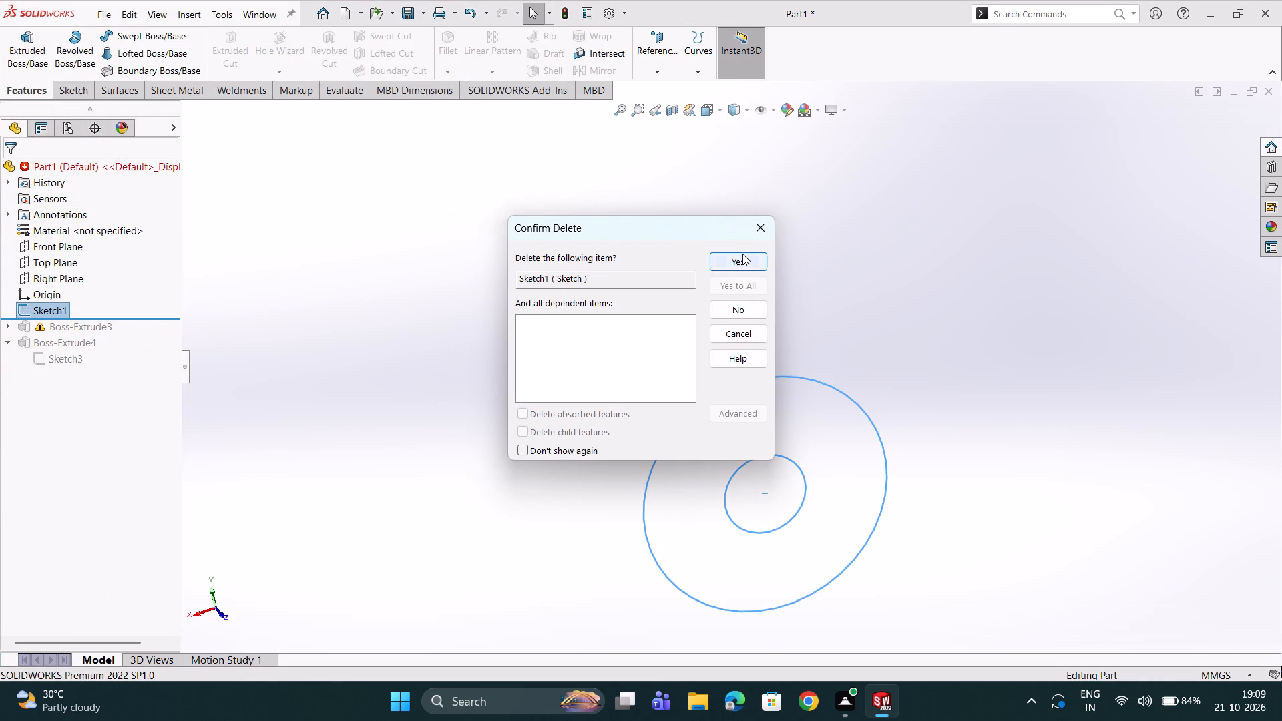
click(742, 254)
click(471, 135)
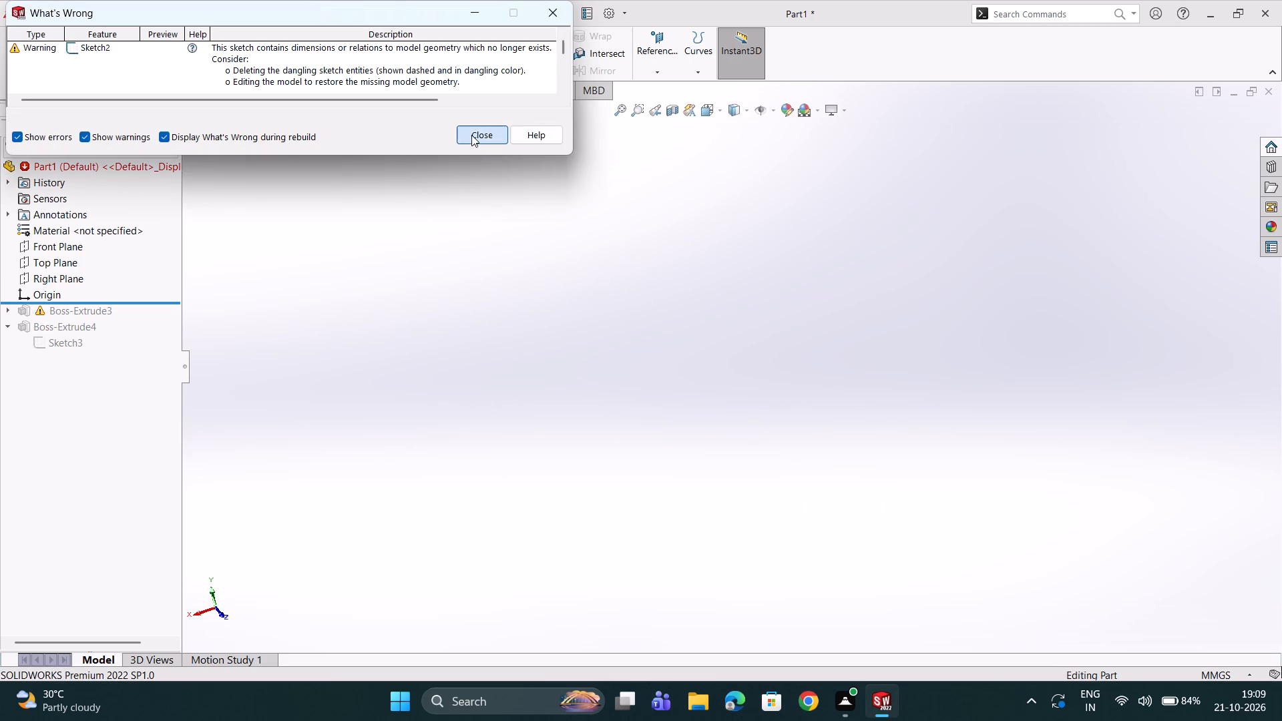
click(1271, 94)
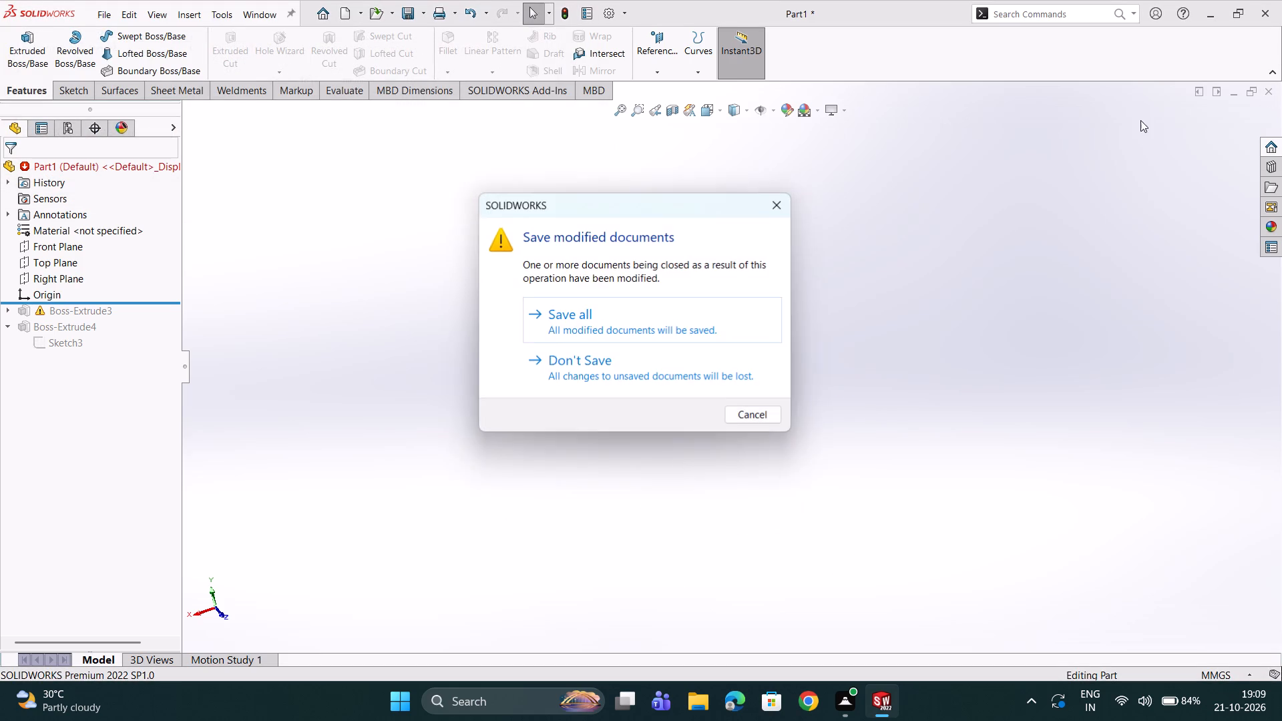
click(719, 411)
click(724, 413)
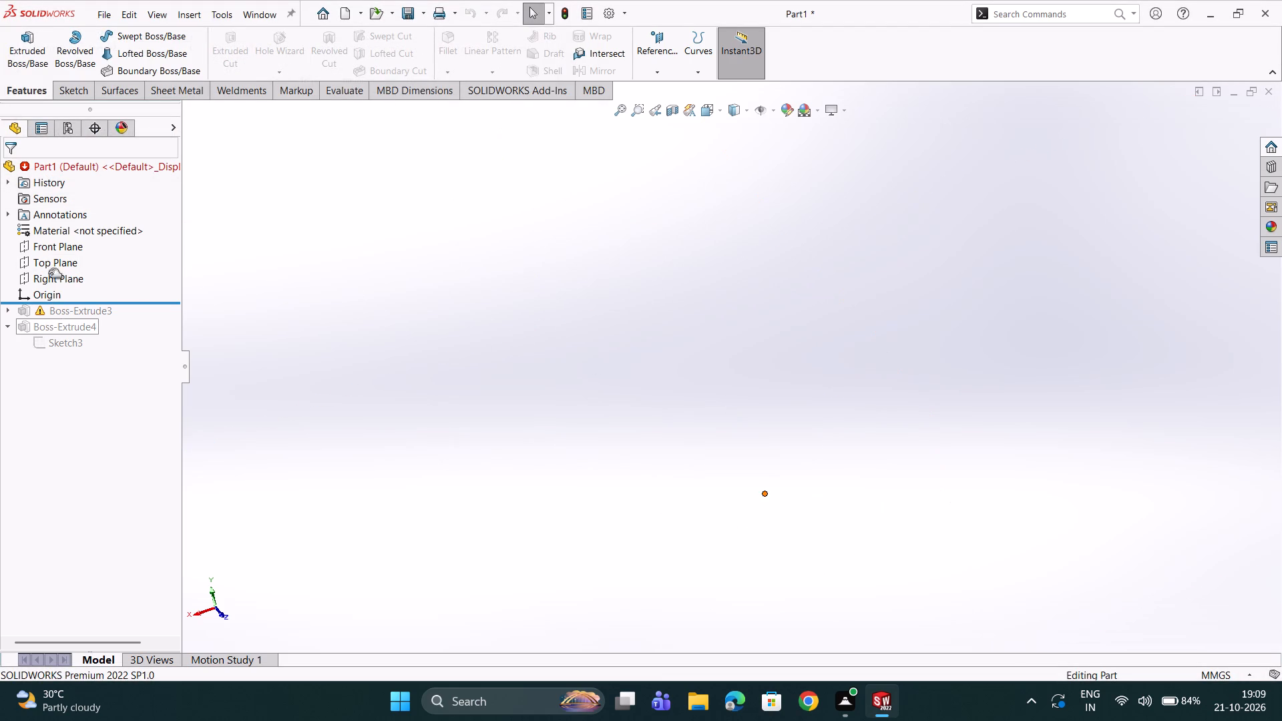
Close the Part1 document without saving its changes.
click(43, 162)
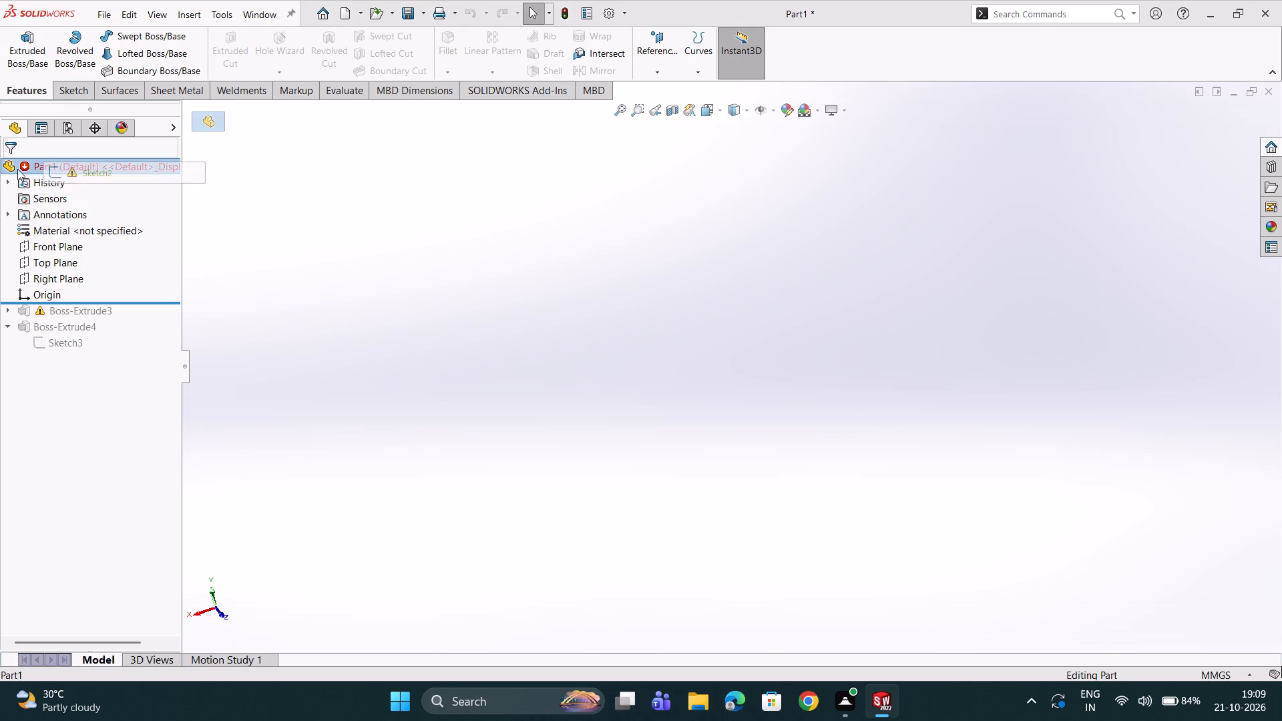
click(1275, 91)
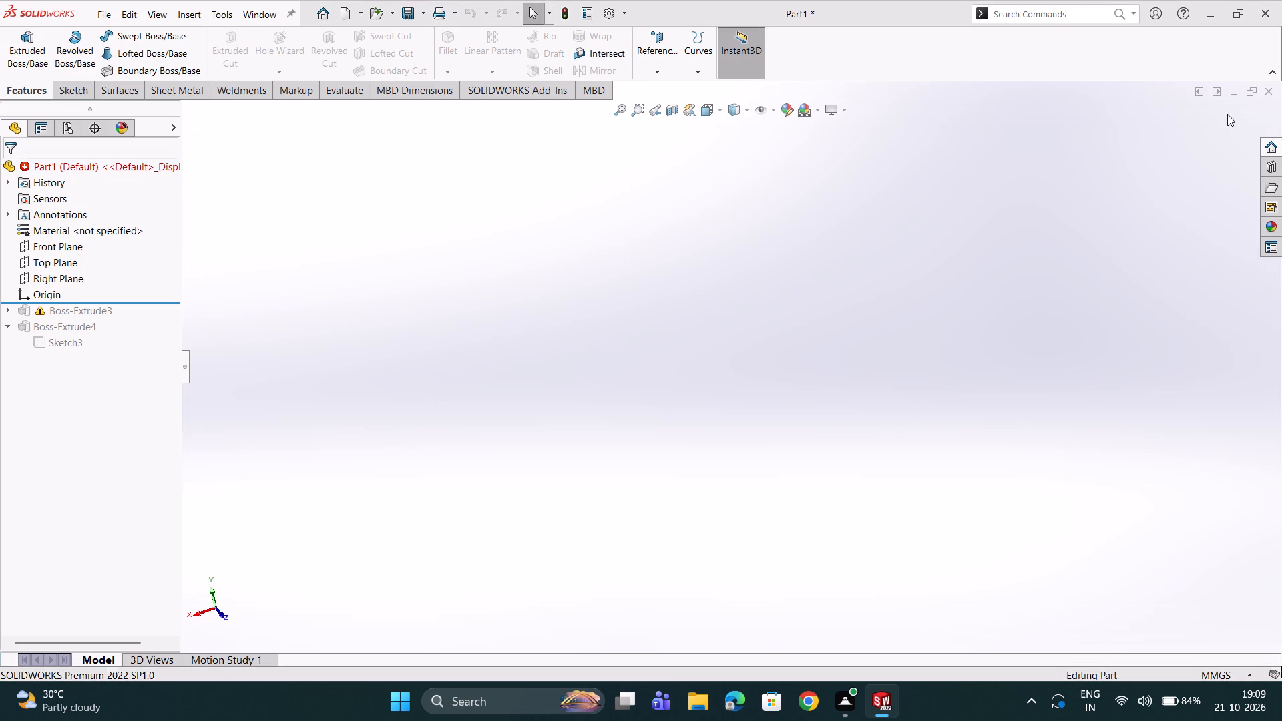
click(594, 358)
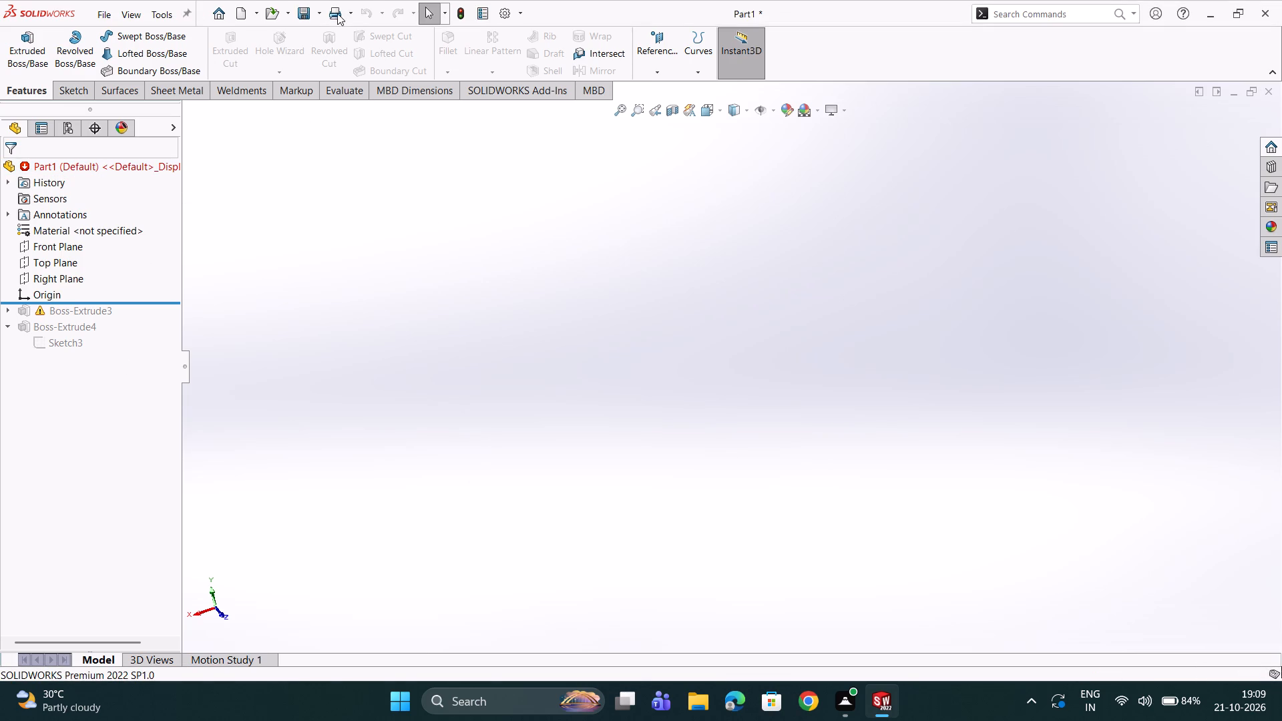
Create a new part document and set its units to MMGS (millimeter, gram, second).
double_click(247, 9)
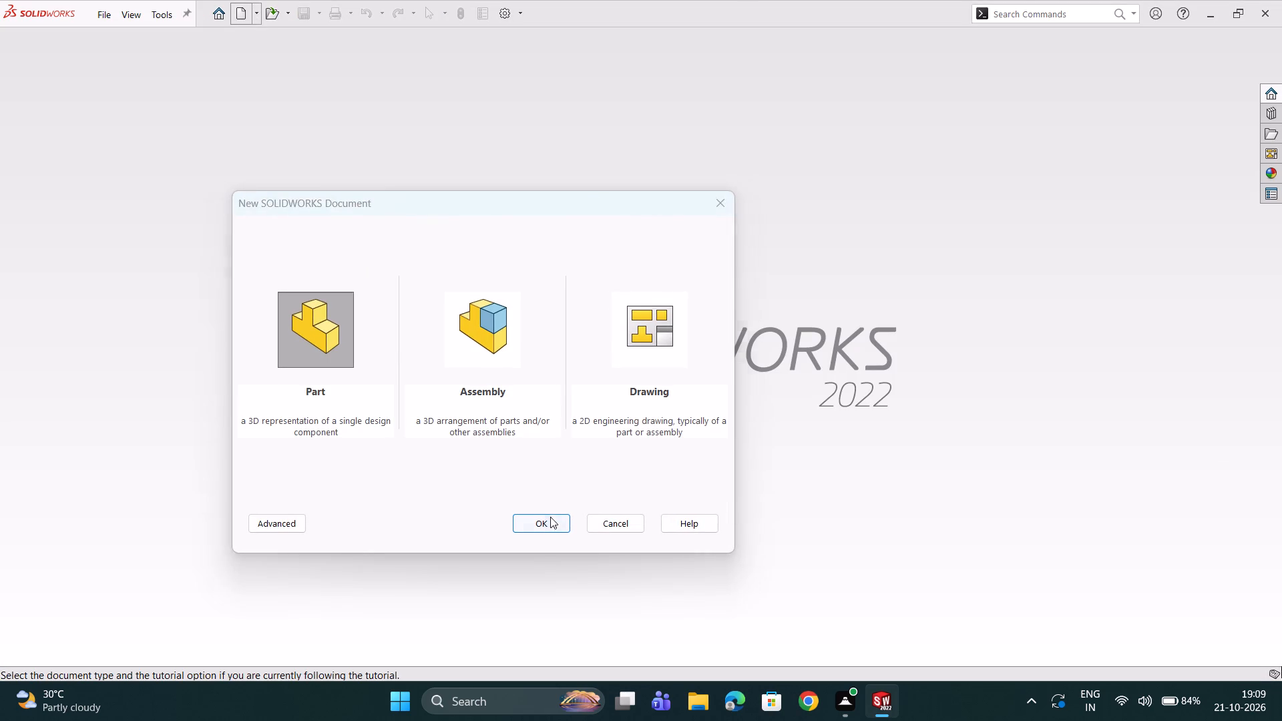
click(550, 519)
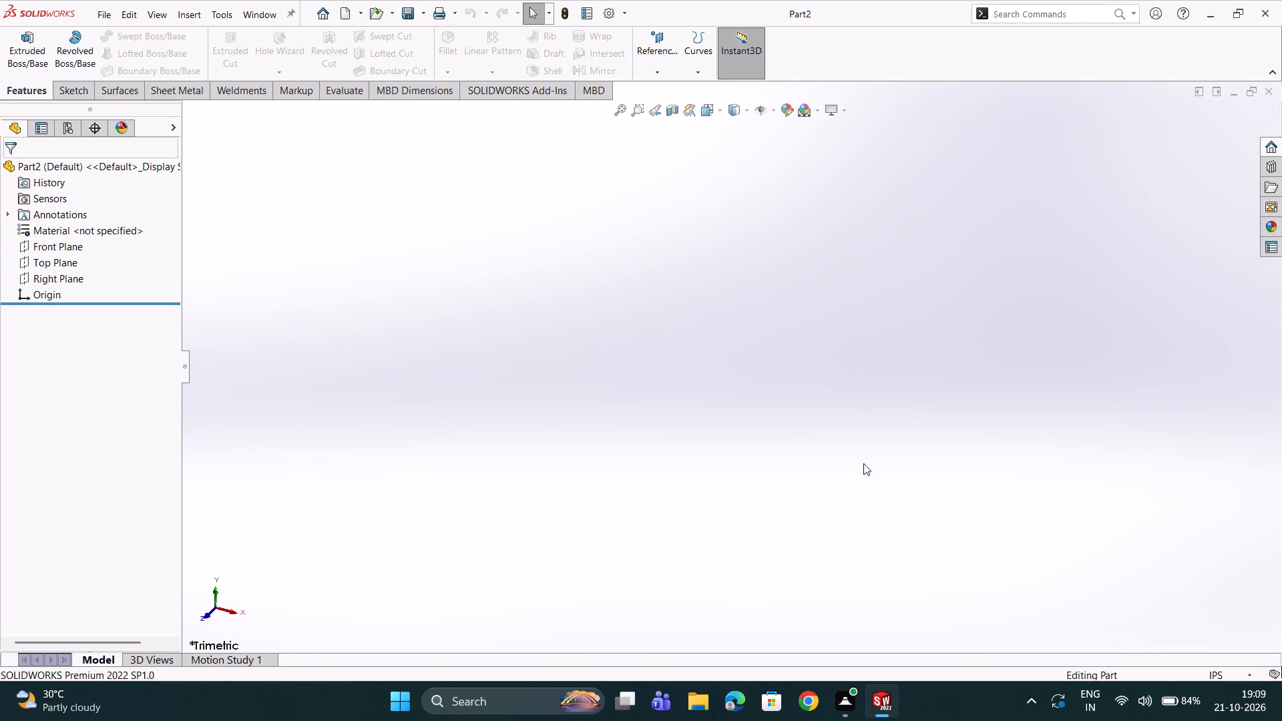
click(1194, 673)
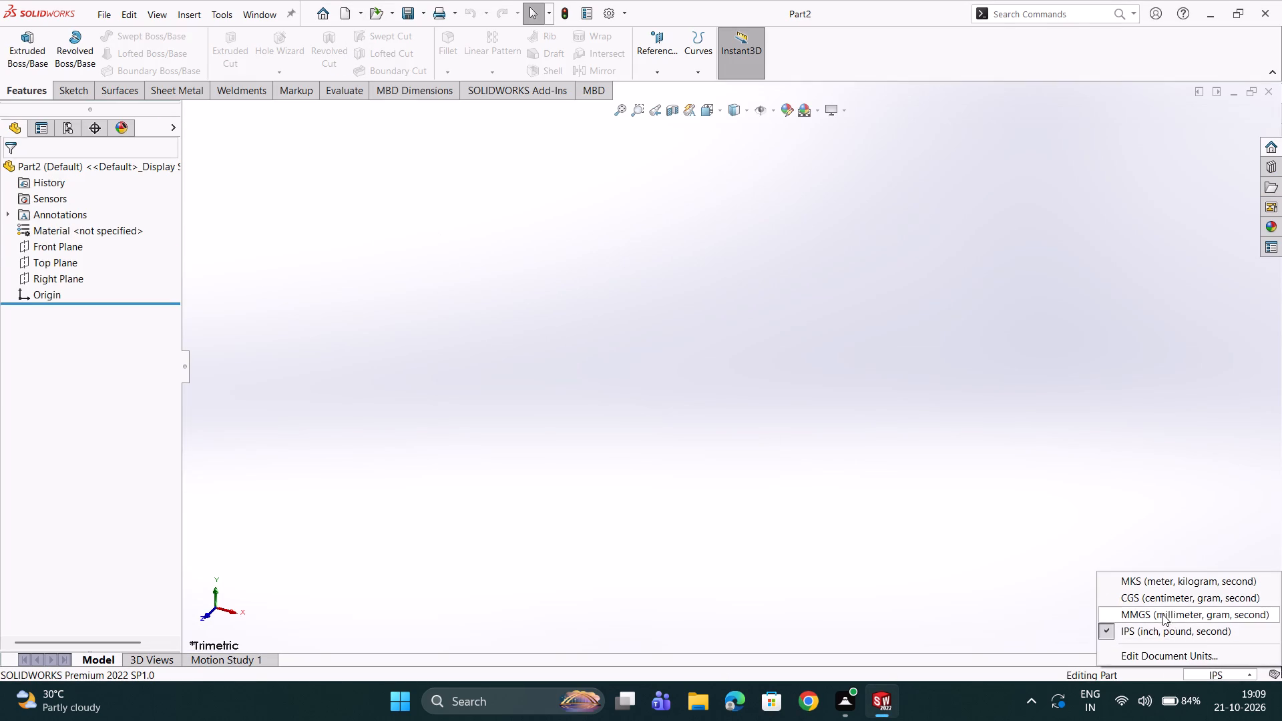
click(1160, 614)
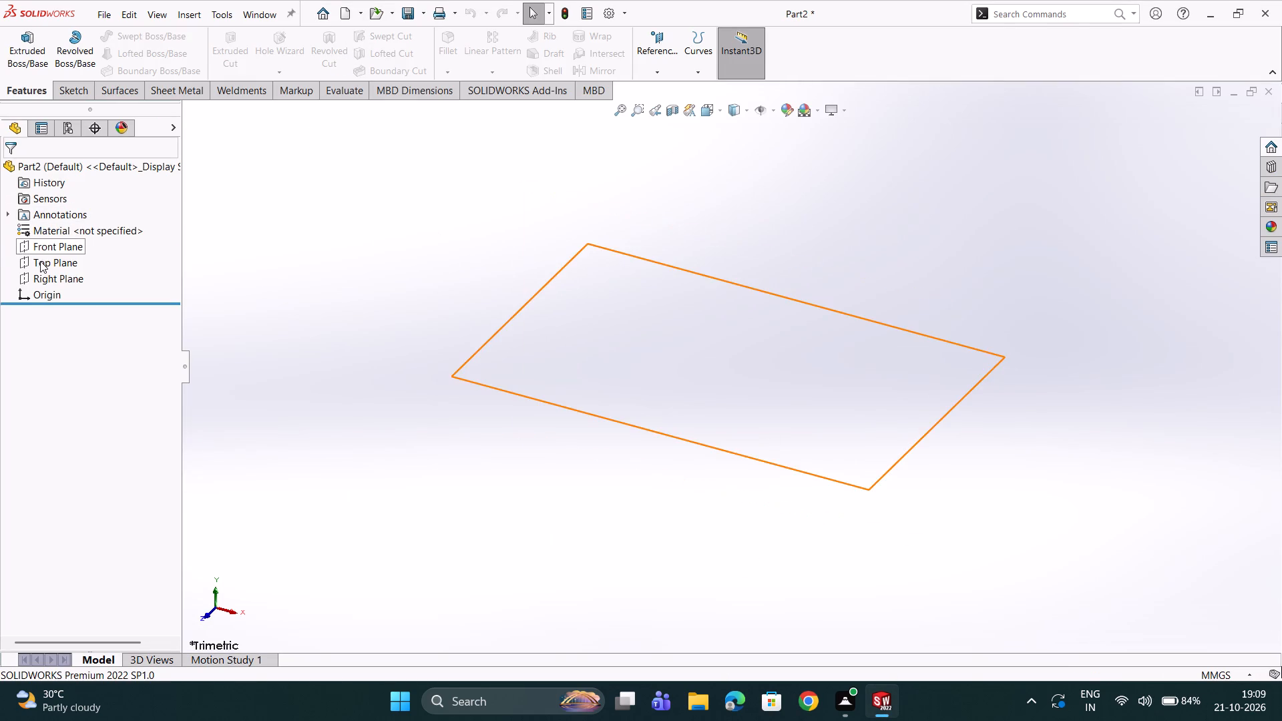
Sketch two concentric circles centred on the origin of the Front Plane, with radii of about 46 mm and 11 mm.
click(37, 252)
click(47, 233)
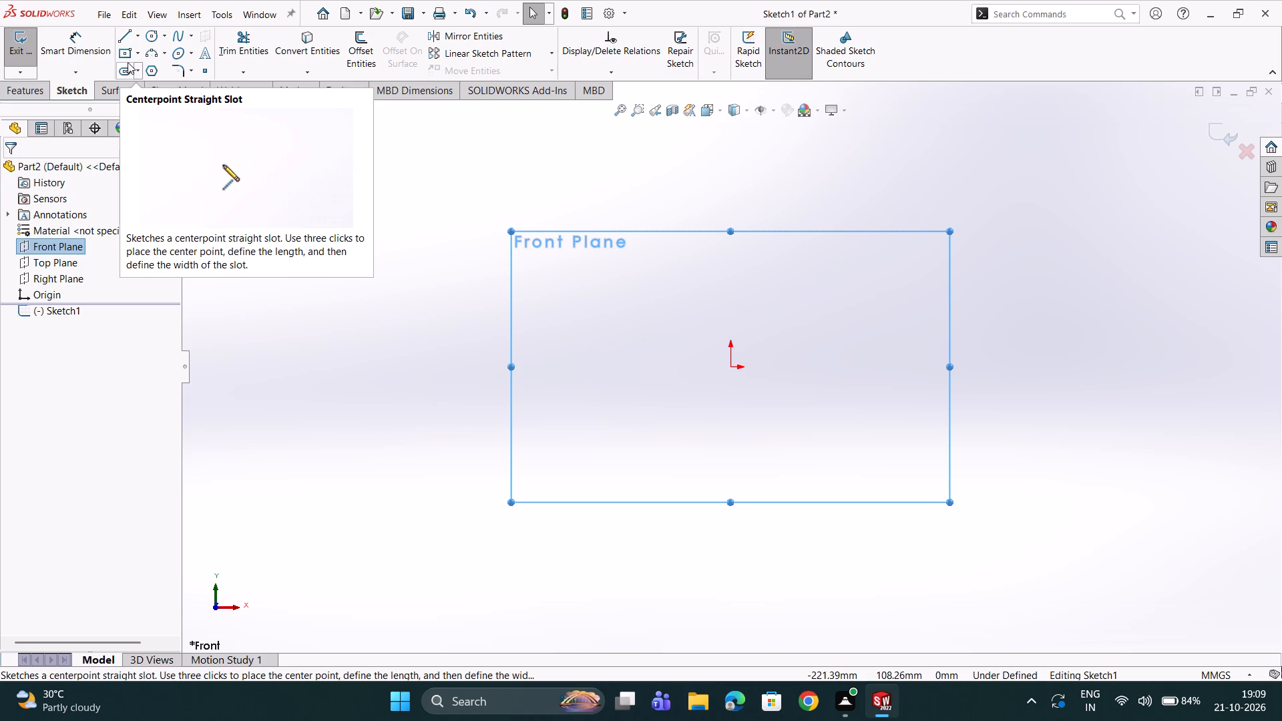
click(152, 38)
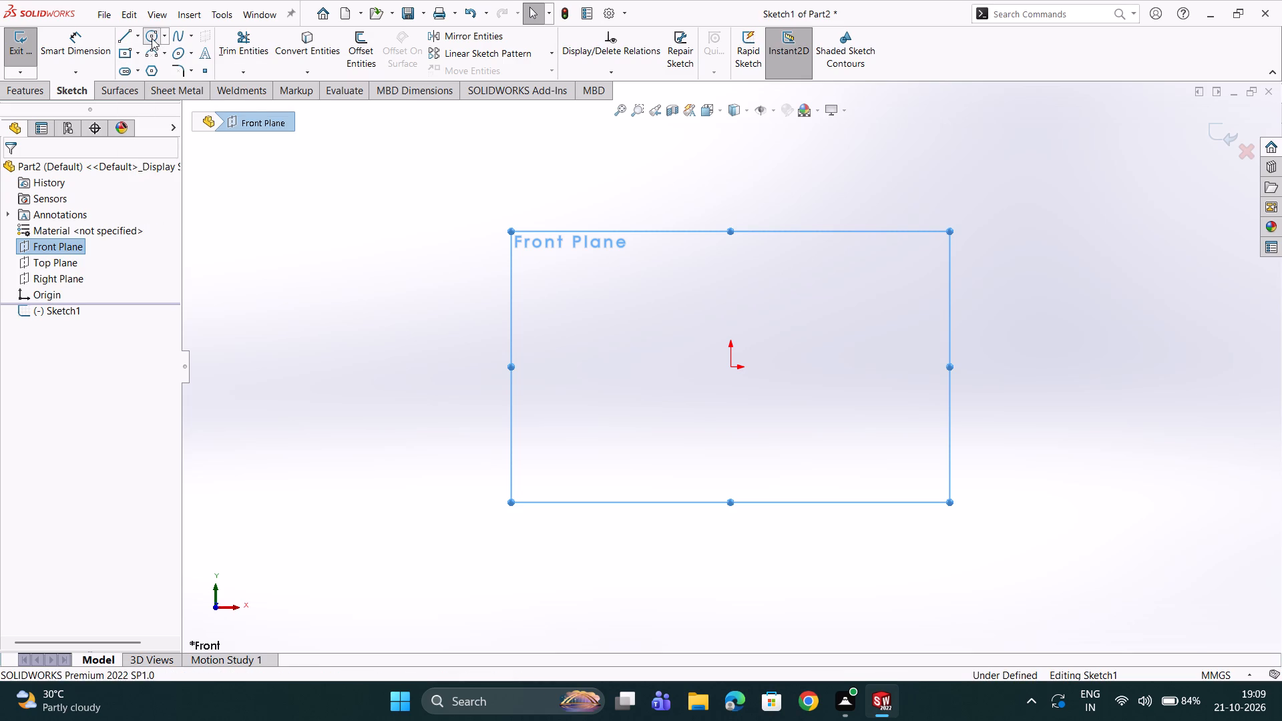
click(731, 367)
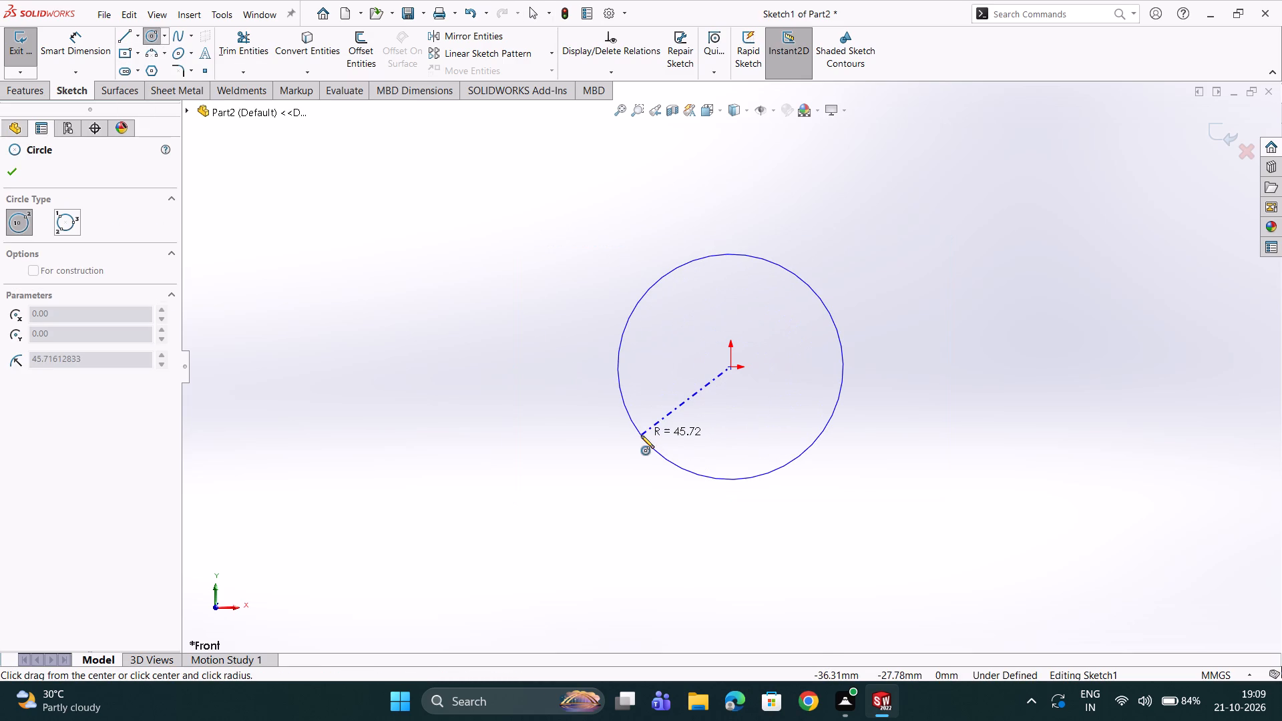
click(641, 437)
scroll(731, 340, down, 2)
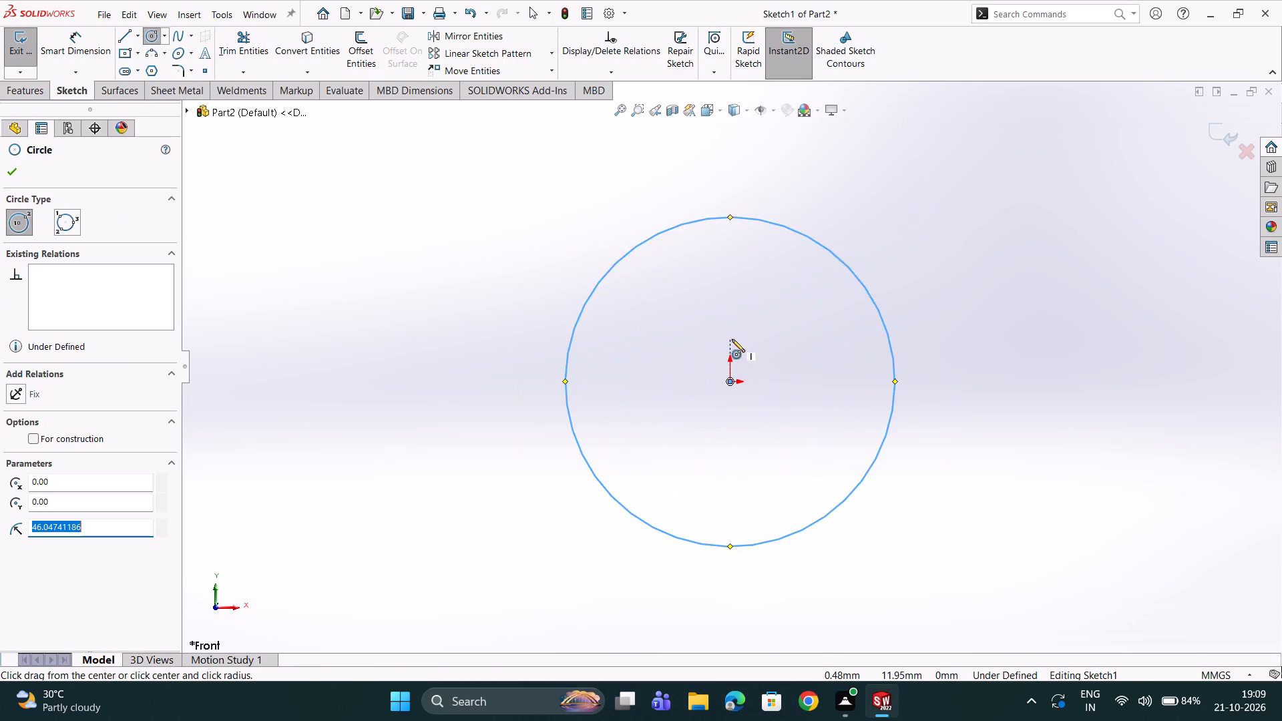
scroll(732, 339, up, 4)
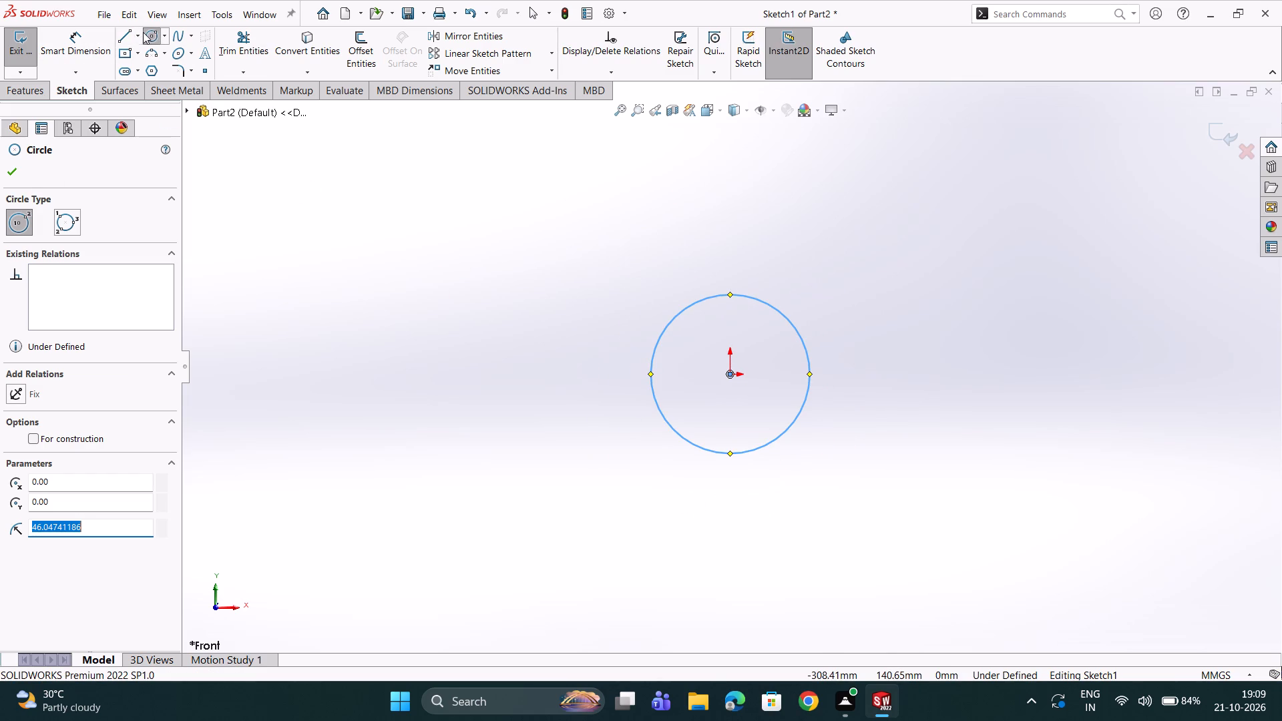
click(727, 373)
click(714, 385)
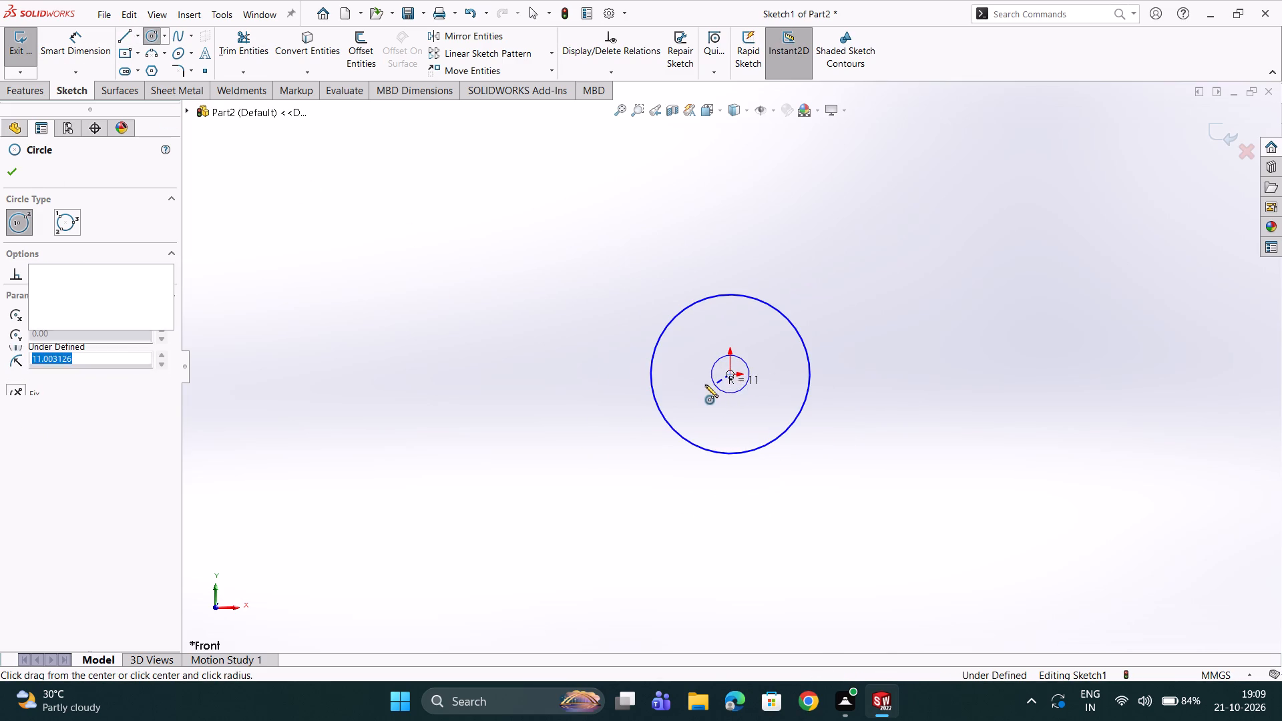
Draw a vertical centerline about 155 mm long from above the circles through the origin to the outer circle's lowest point.
click(136, 35)
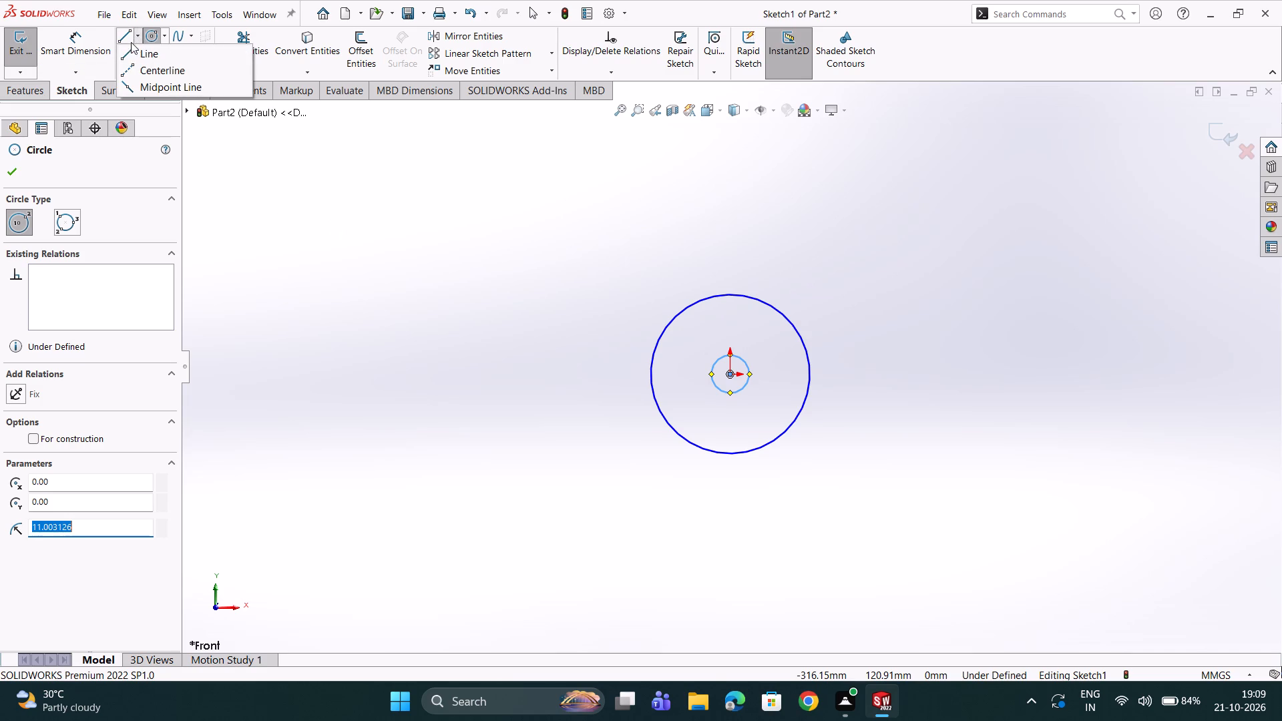
click(131, 63)
scroll(738, 256, down, 2)
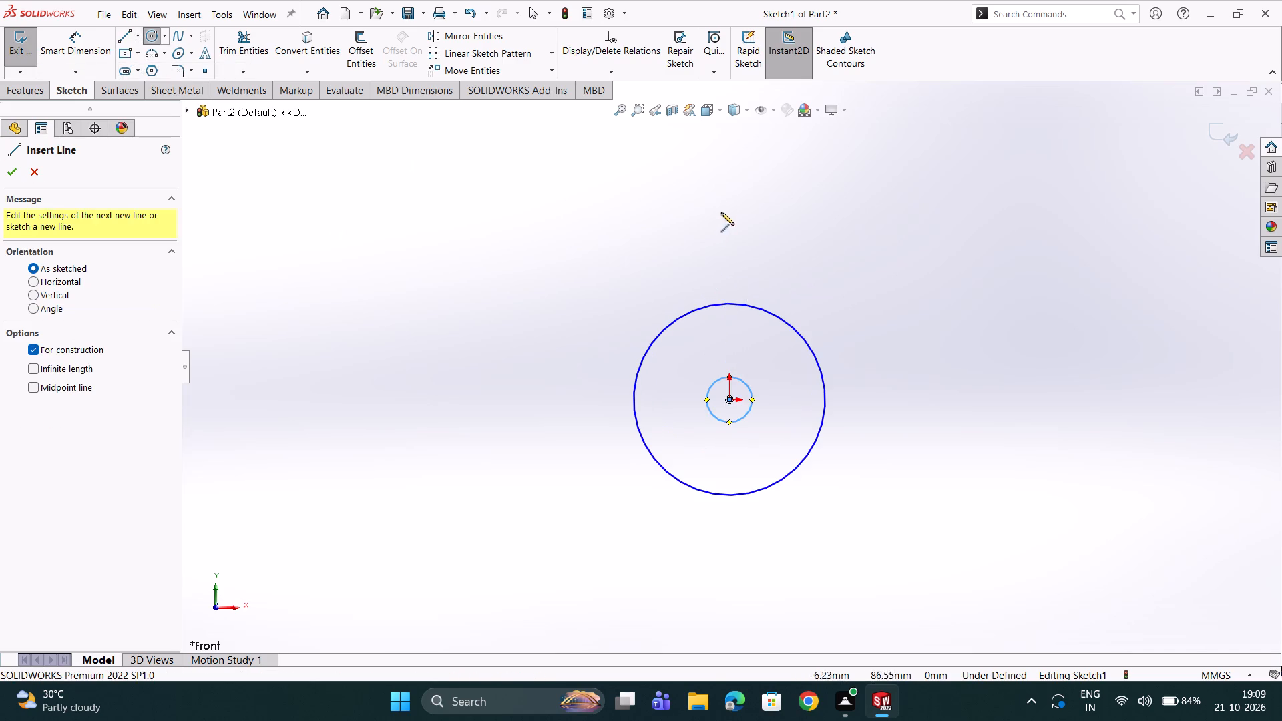
click(731, 173)
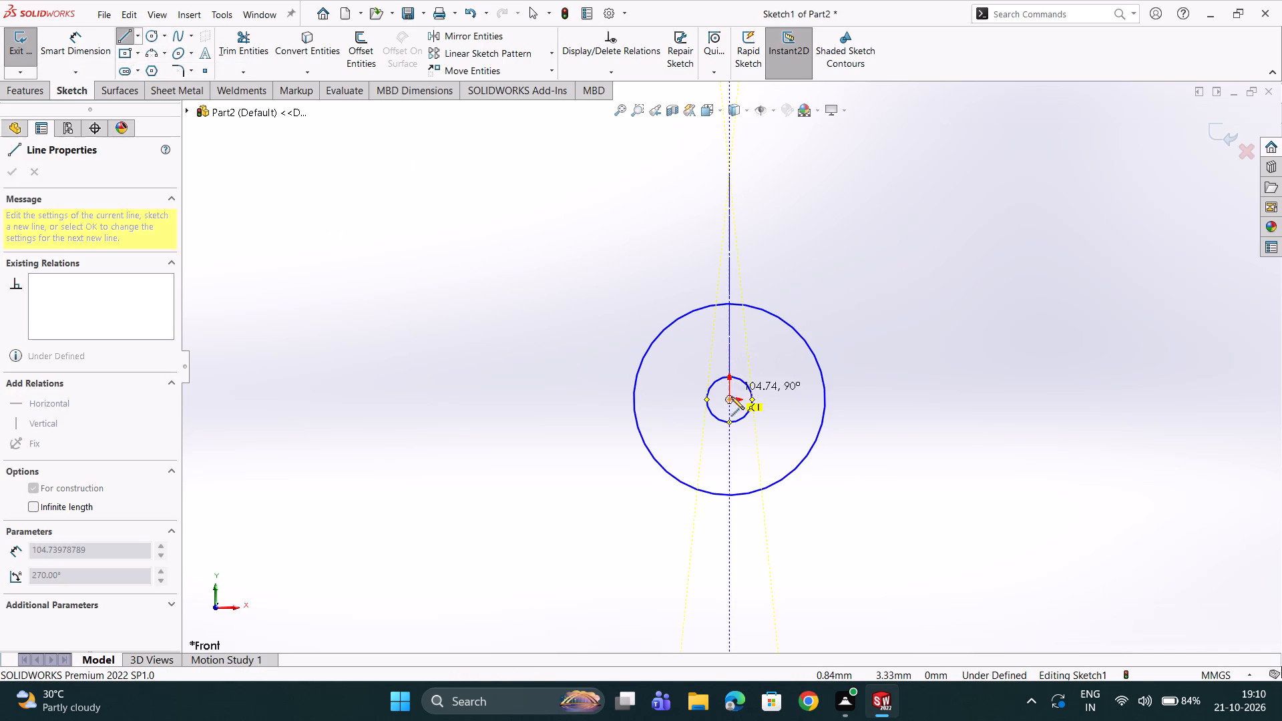
click(730, 497)
key(Escape)
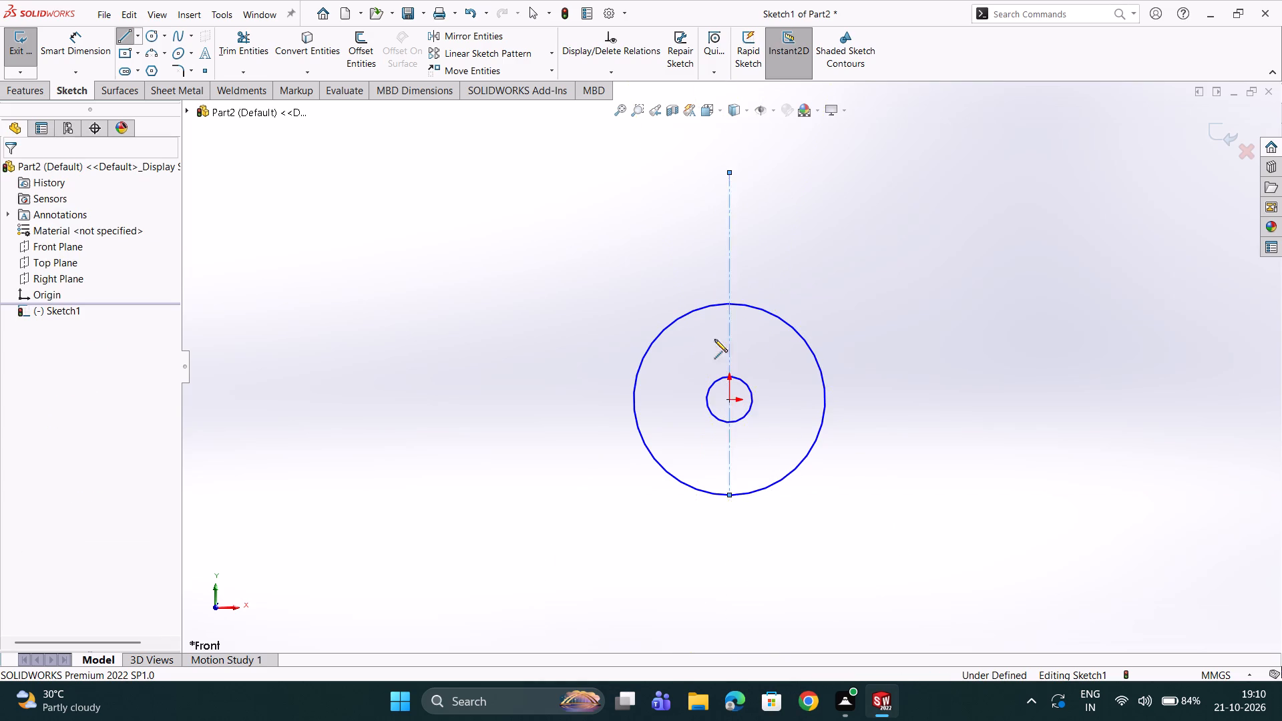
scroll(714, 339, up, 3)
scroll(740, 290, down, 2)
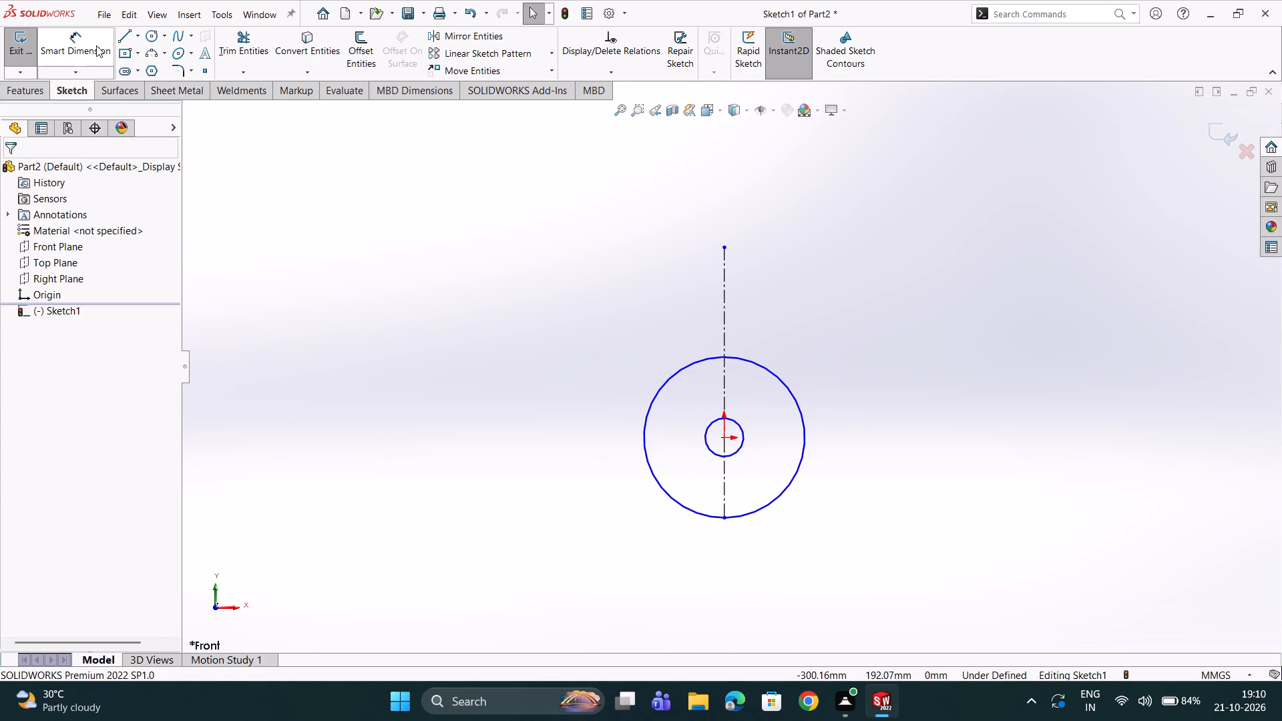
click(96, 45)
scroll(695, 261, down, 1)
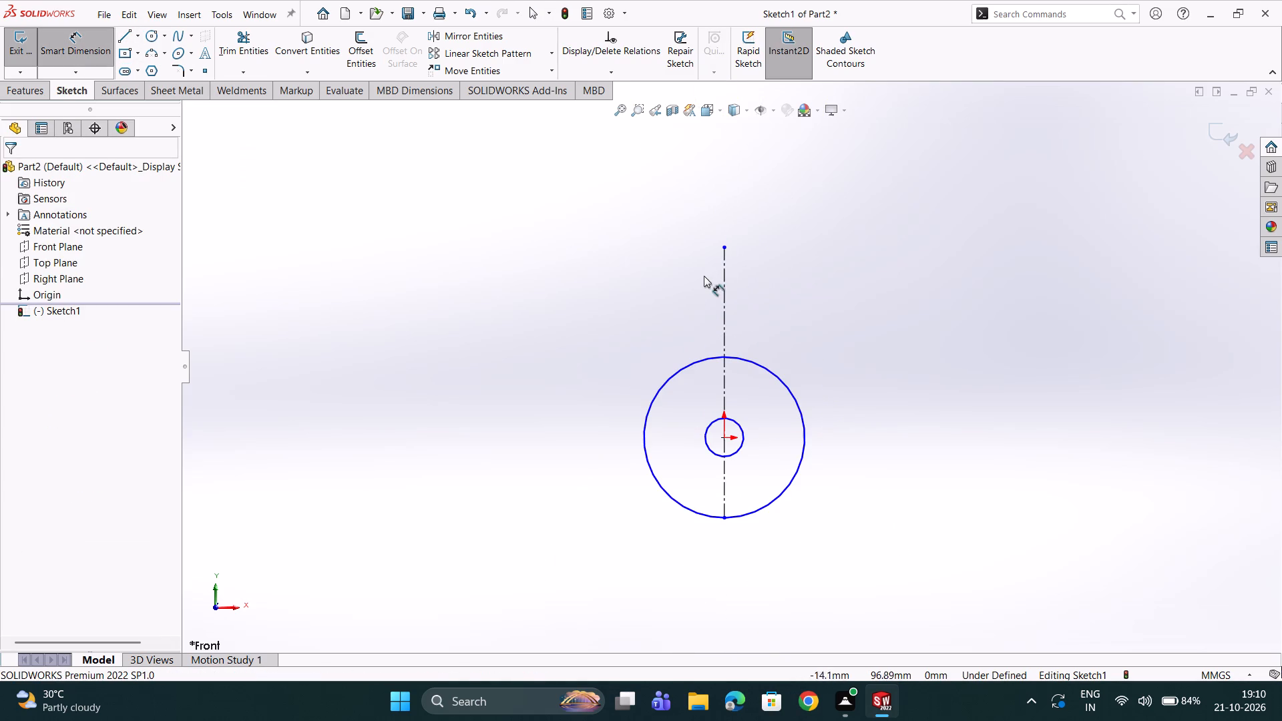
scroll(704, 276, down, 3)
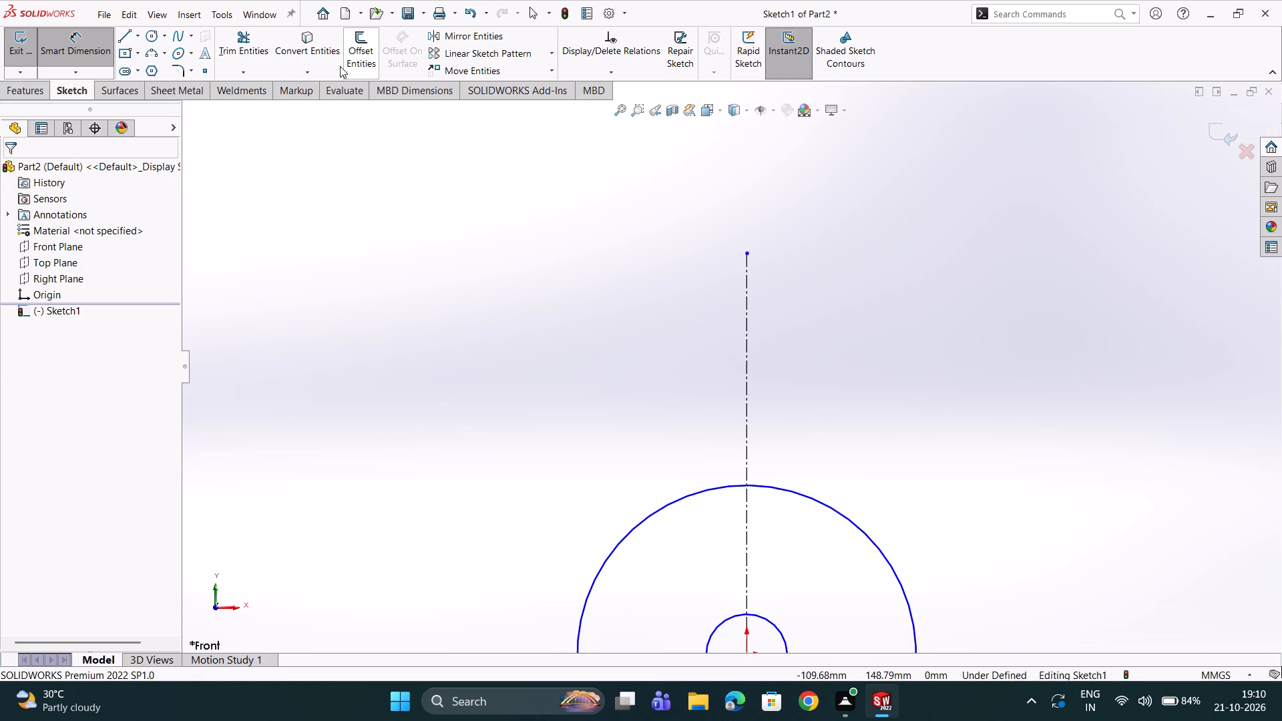
Offset the vertical centerline by 2.5 mm bi-directionally, with dimensions added.
click(360, 55)
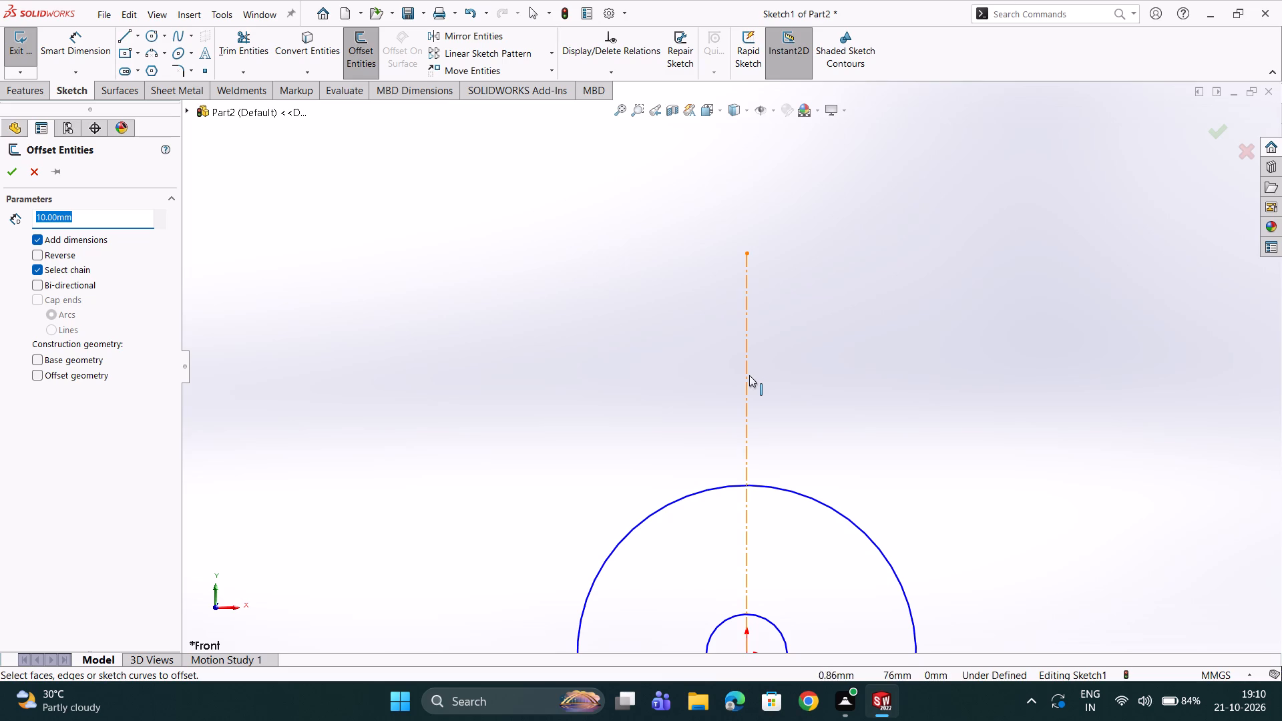
double_click(746, 376)
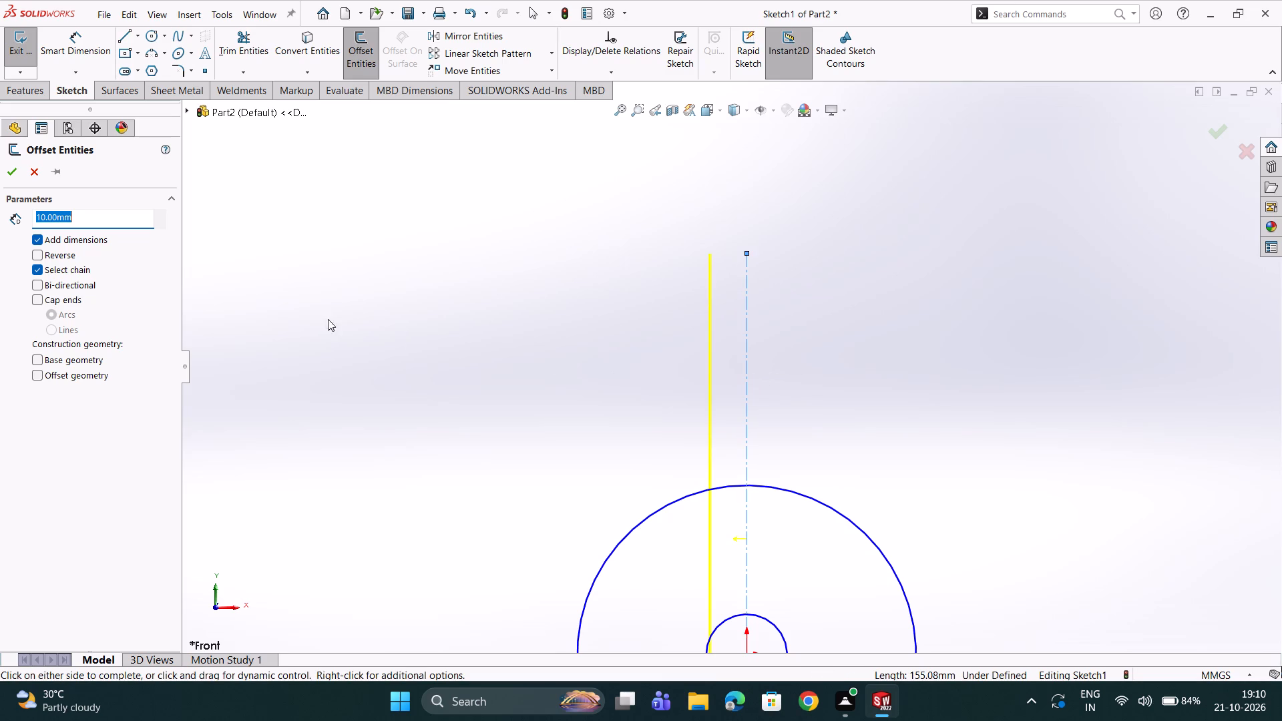
double_click(101, 224)
text(2.5)
key(Return)
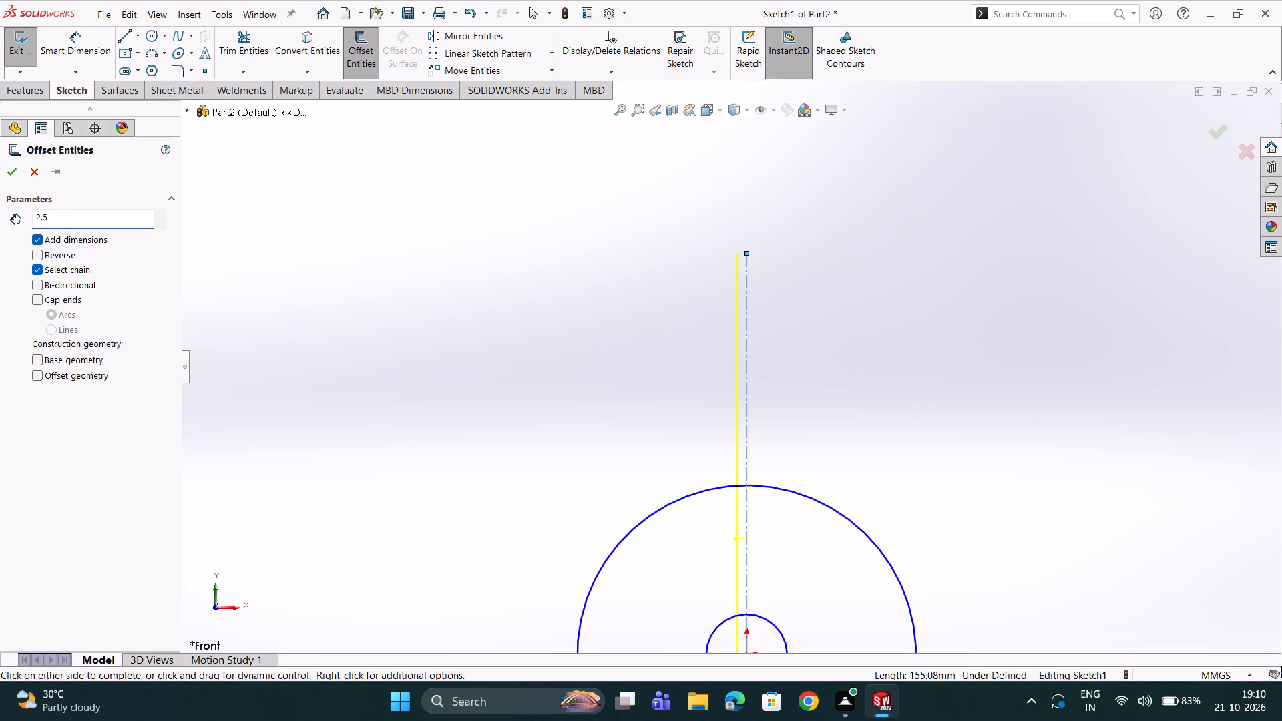
click(31, 280)
click(39, 285)
scroll(636, 448, down, 1)
scroll(749, 508, down, 2)
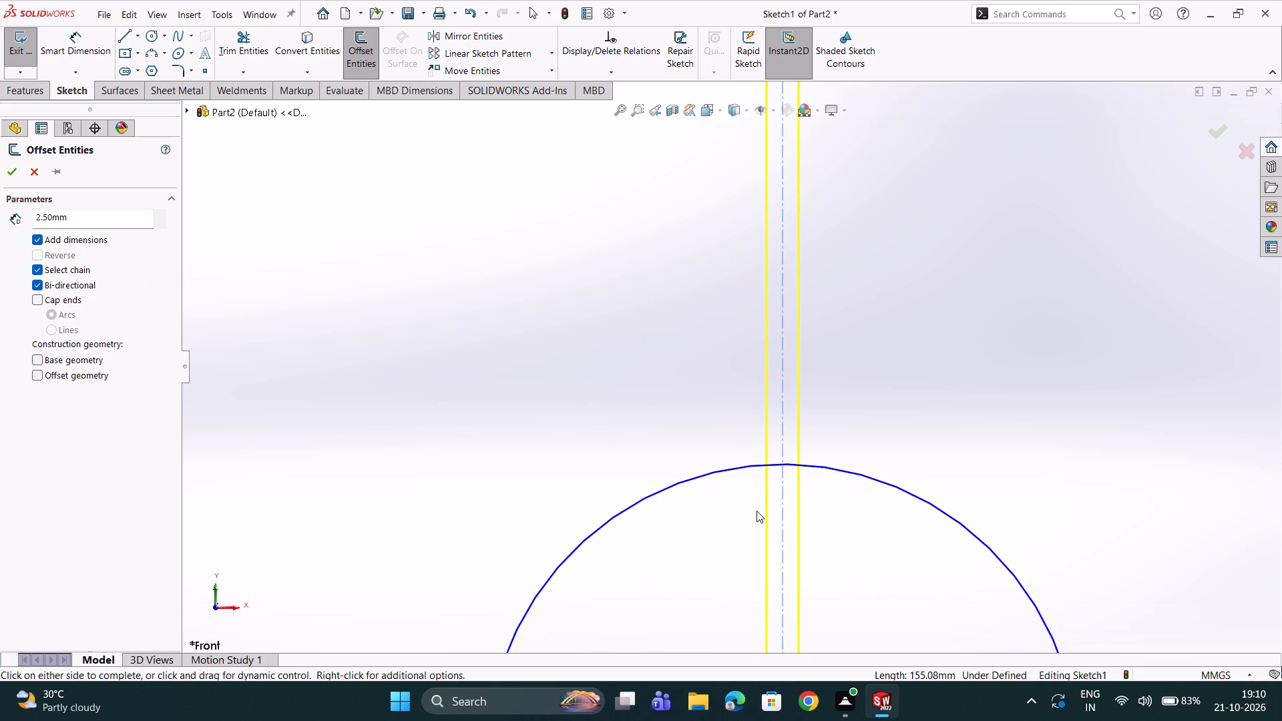
scroll(756, 487, up, 6)
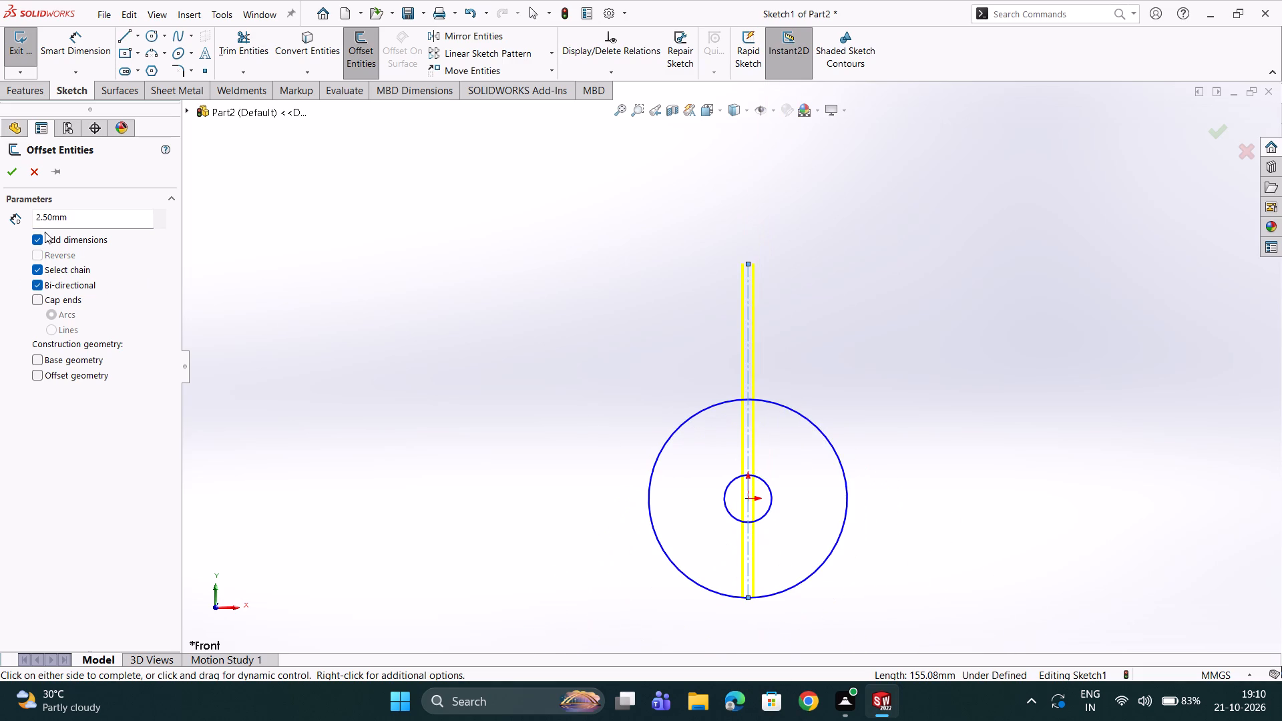
click(12, 176)
Offset the line left of the centerline outward by 5 mm, on one side only, with dimensions added.
scroll(681, 399, down, 2)
scroll(738, 392, down, 1)
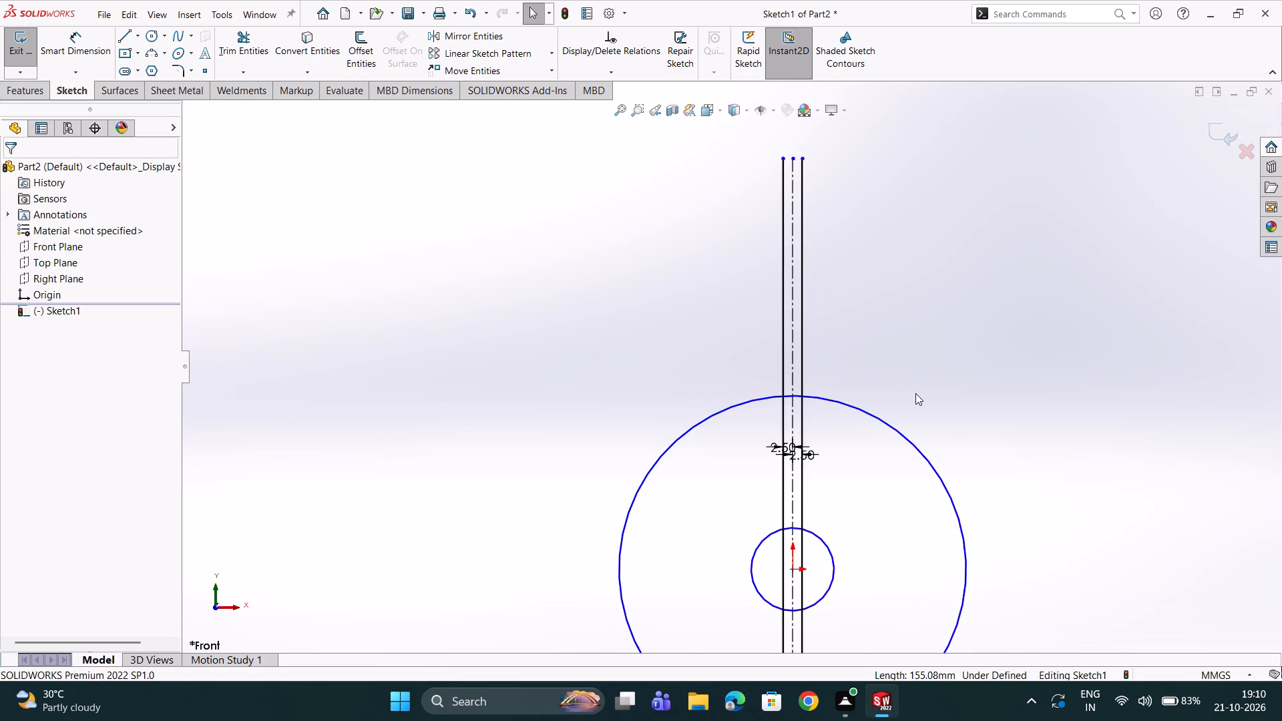
scroll(915, 393, up, 1)
scroll(747, 340, down, 2)
scroll(773, 272, up, 2)
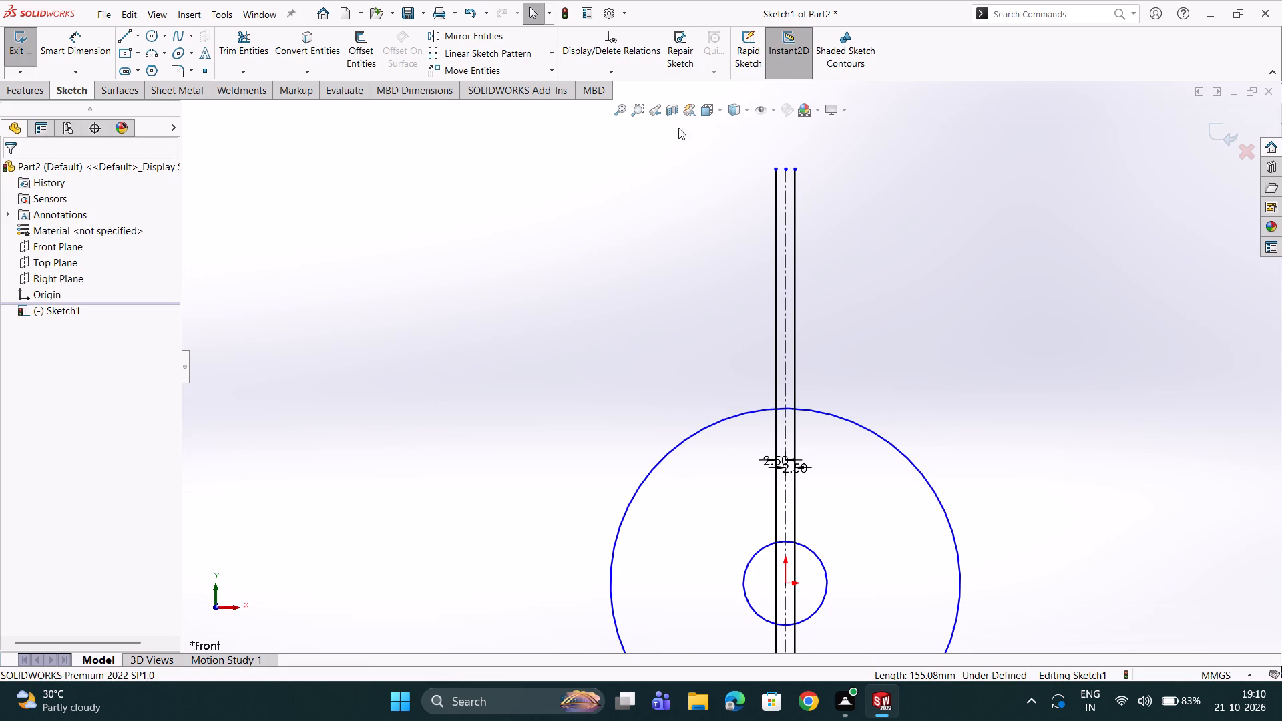
click(481, 53)
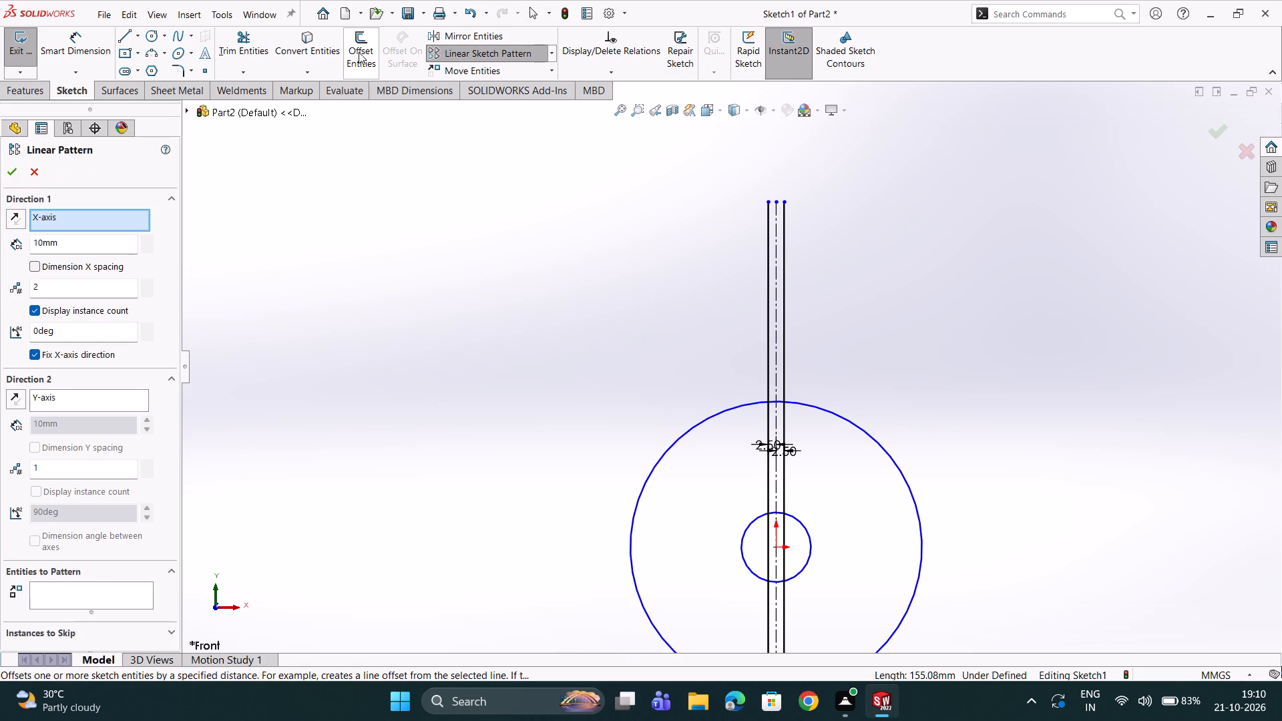
click(358, 54)
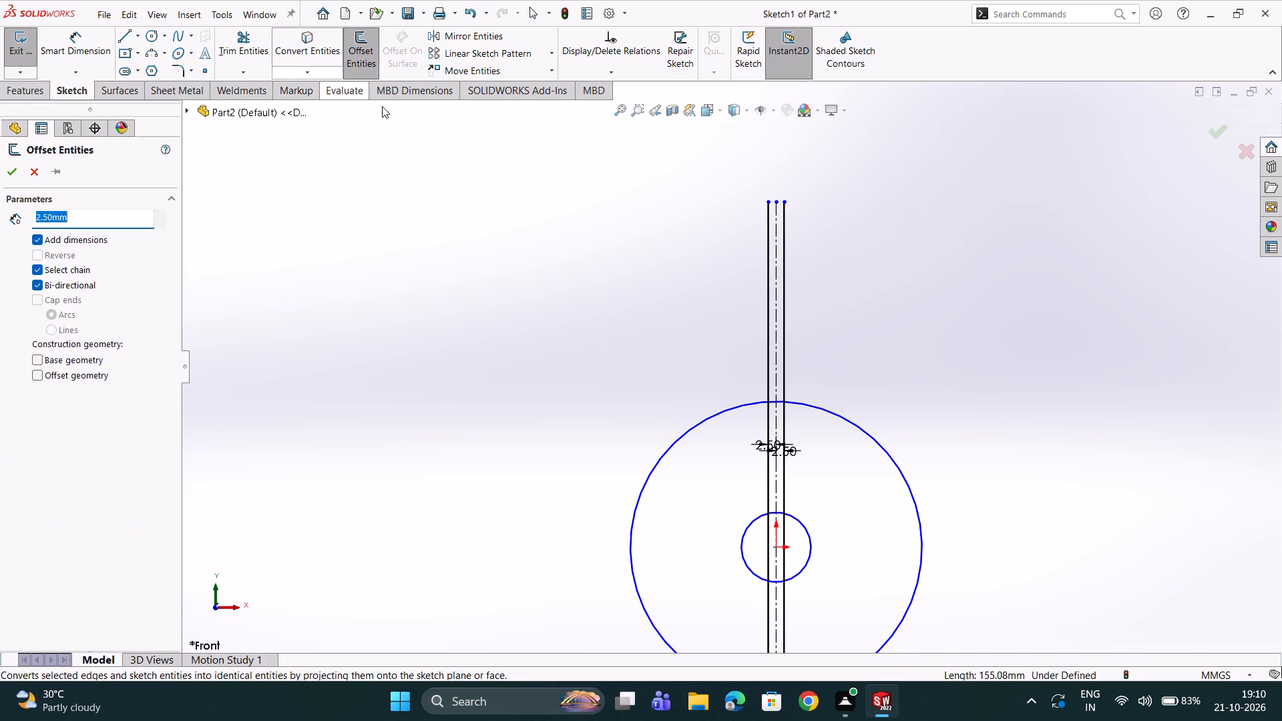
key(5)
key(Return)
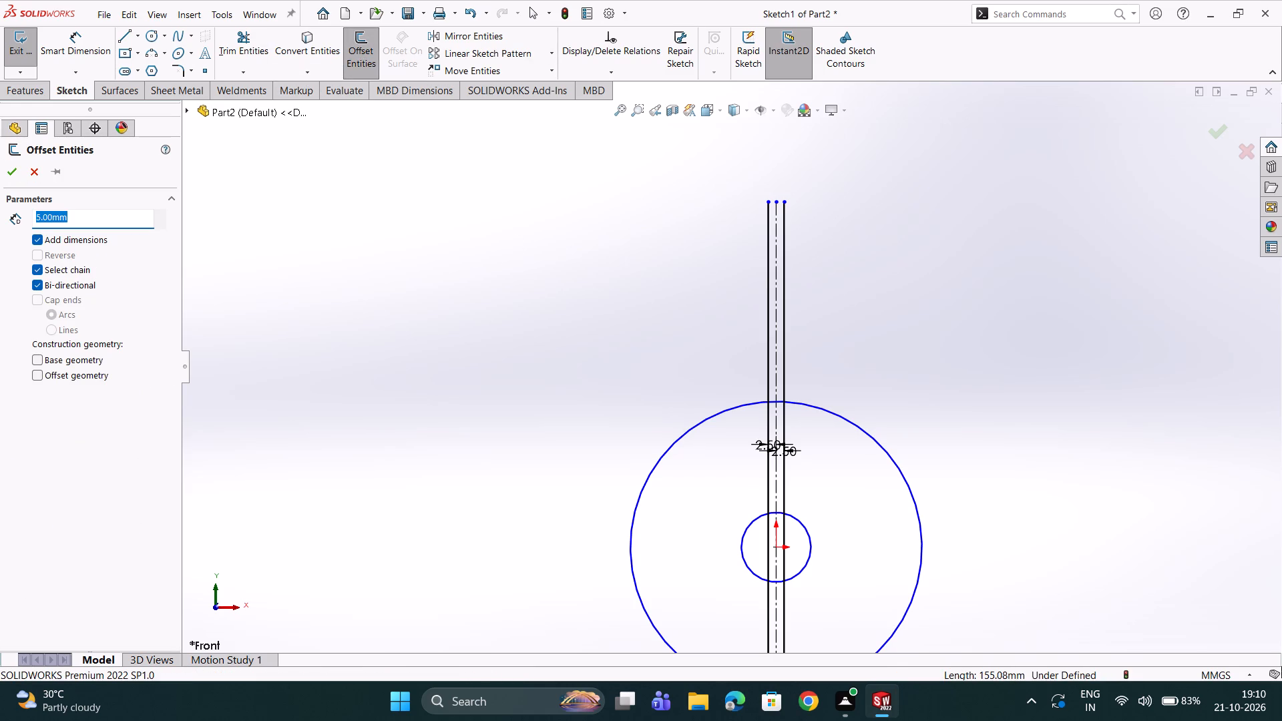
scroll(758, 384, down, 2)
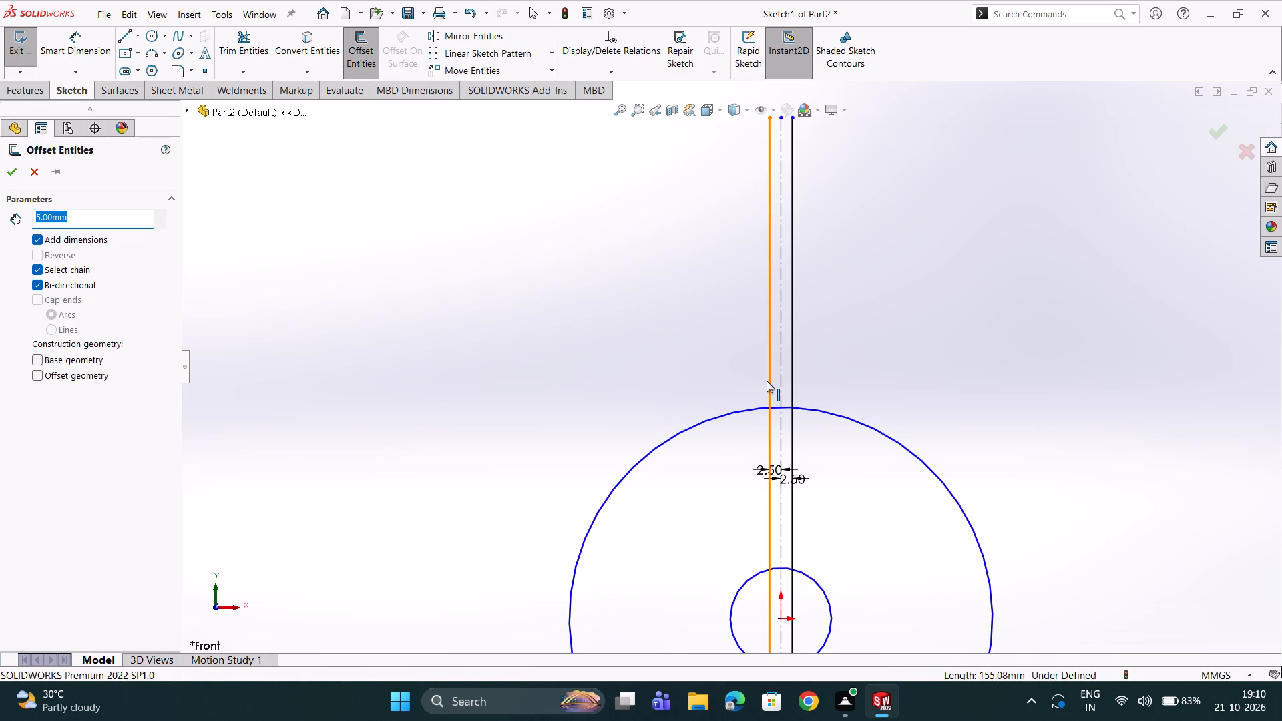
click(767, 381)
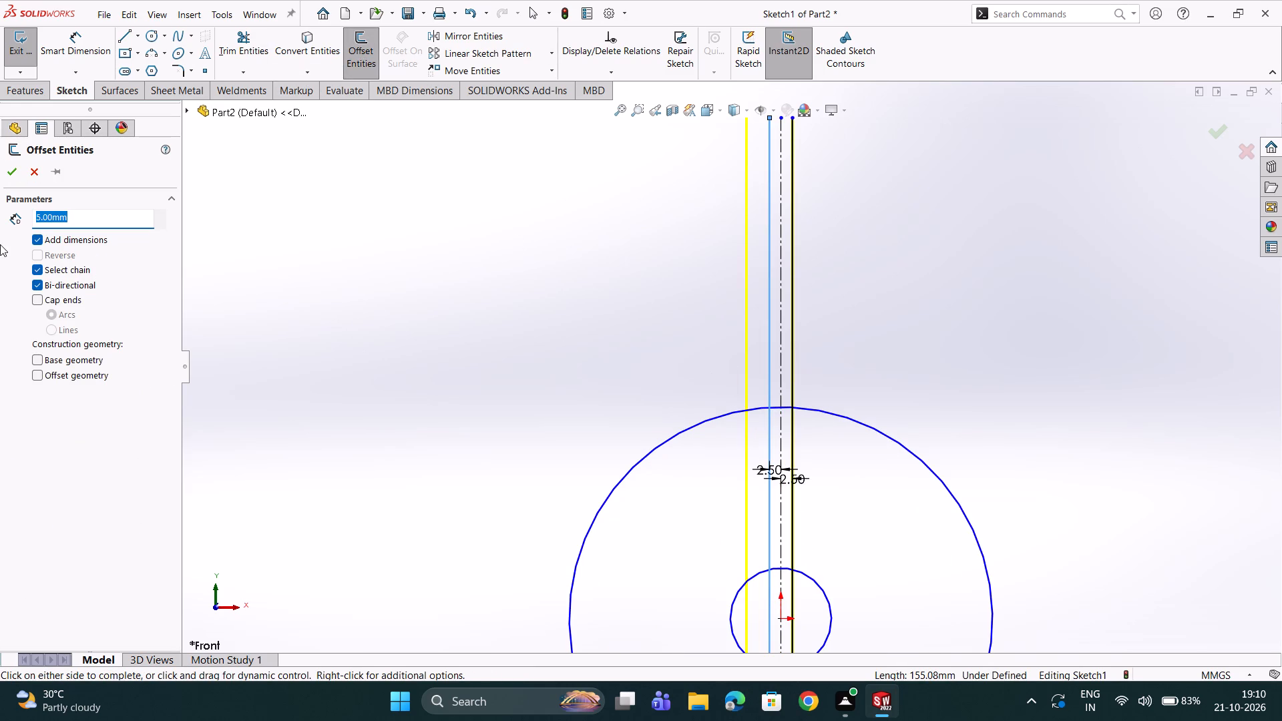
click(37, 288)
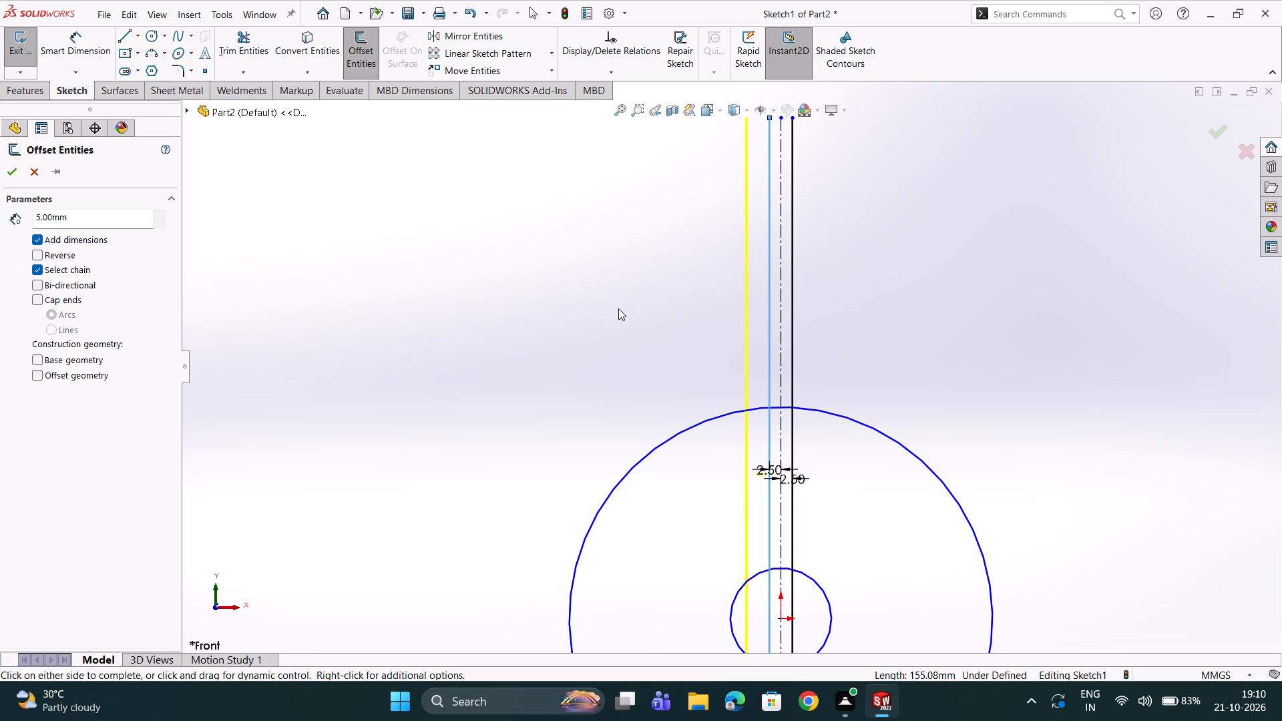
click(794, 306)
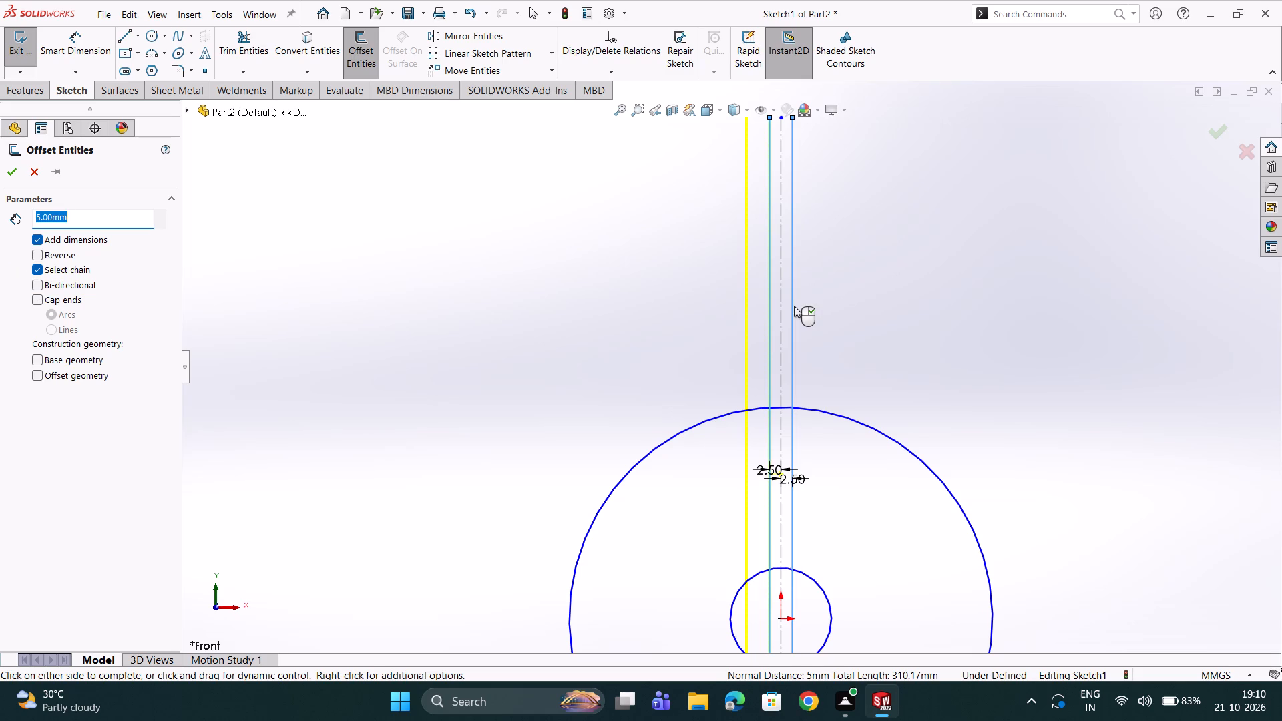
click(794, 306)
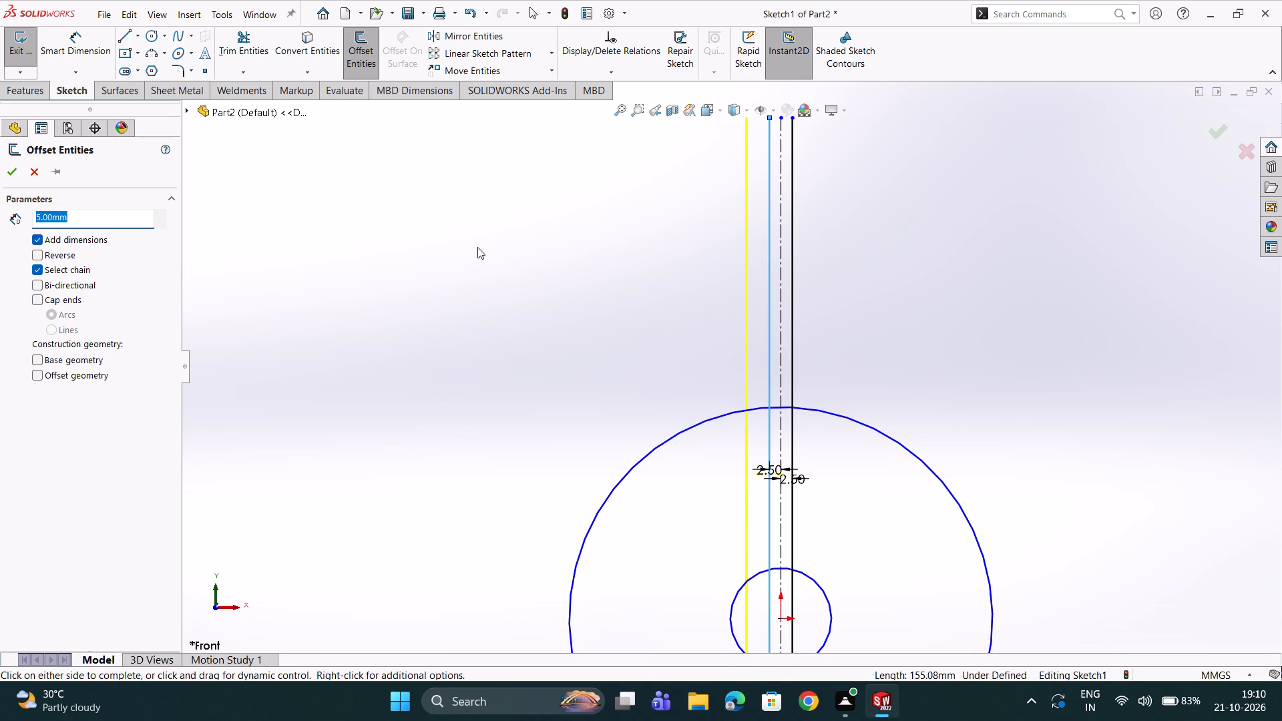
click(11, 172)
Offset the line right of the centerline outward by 5 mm, on one side only with direction reversed and dimensions added.
scroll(910, 299, down, 2)
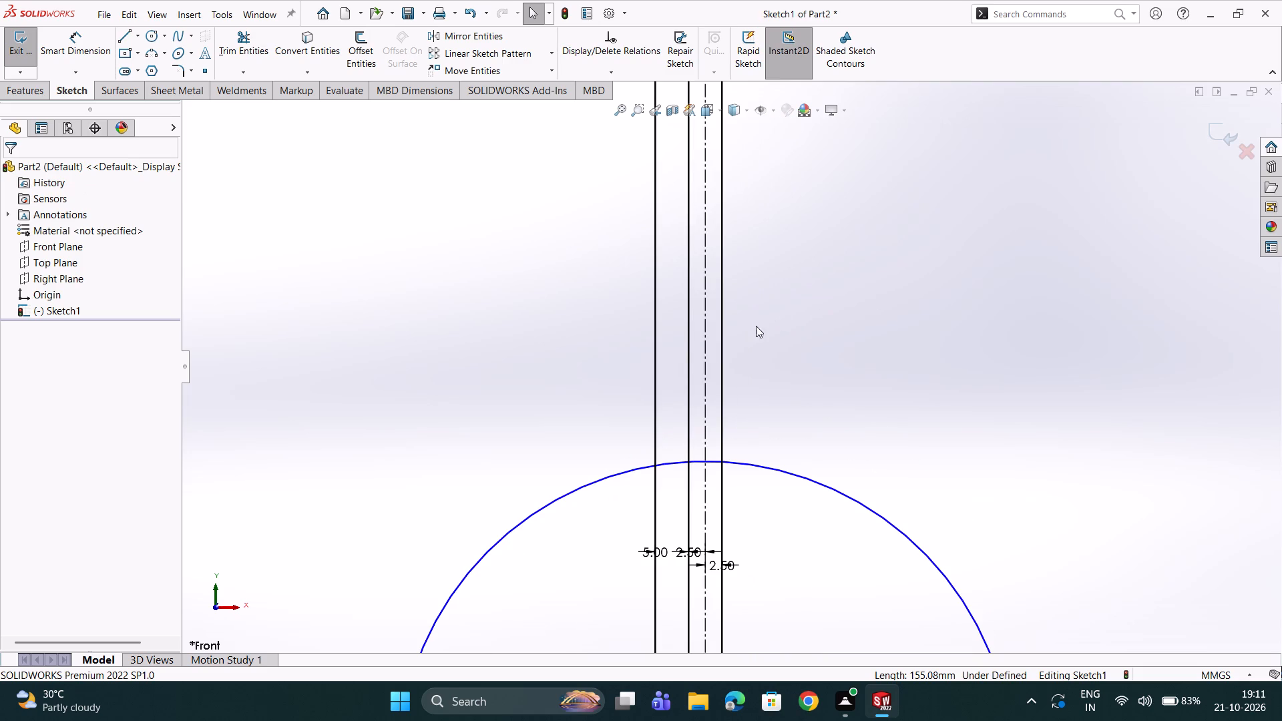
click(358, 54)
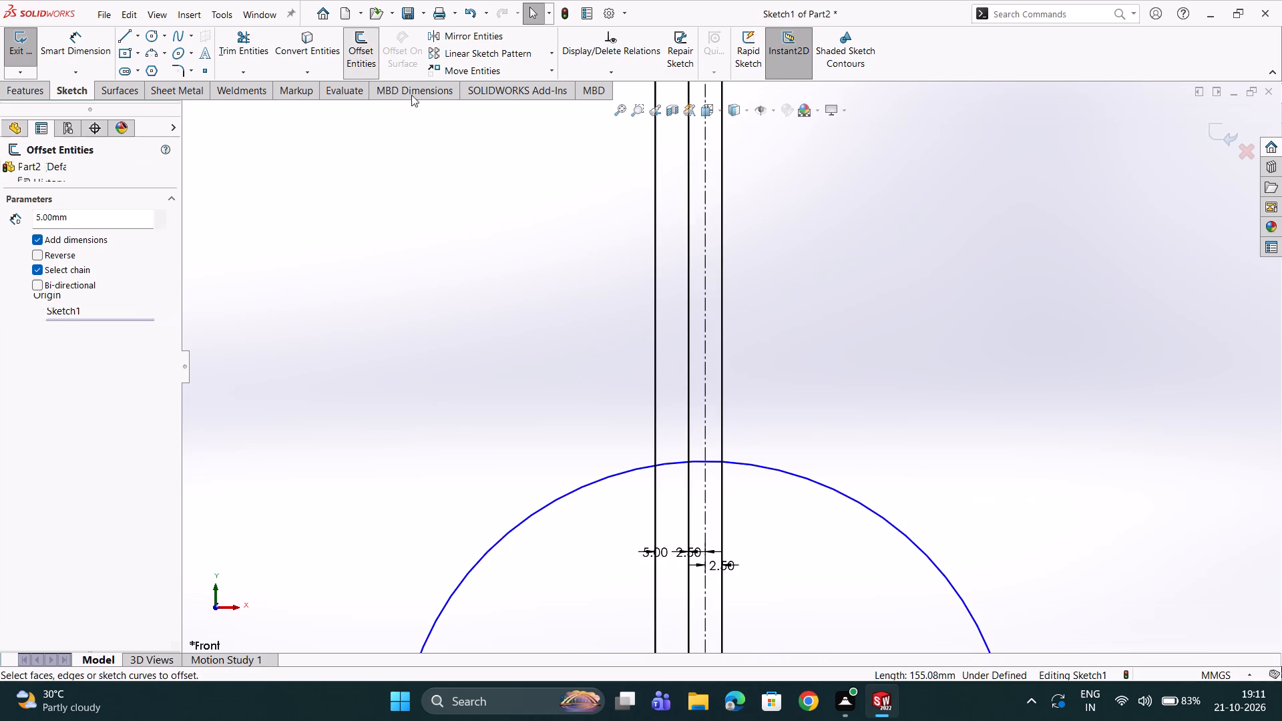
click(720, 369)
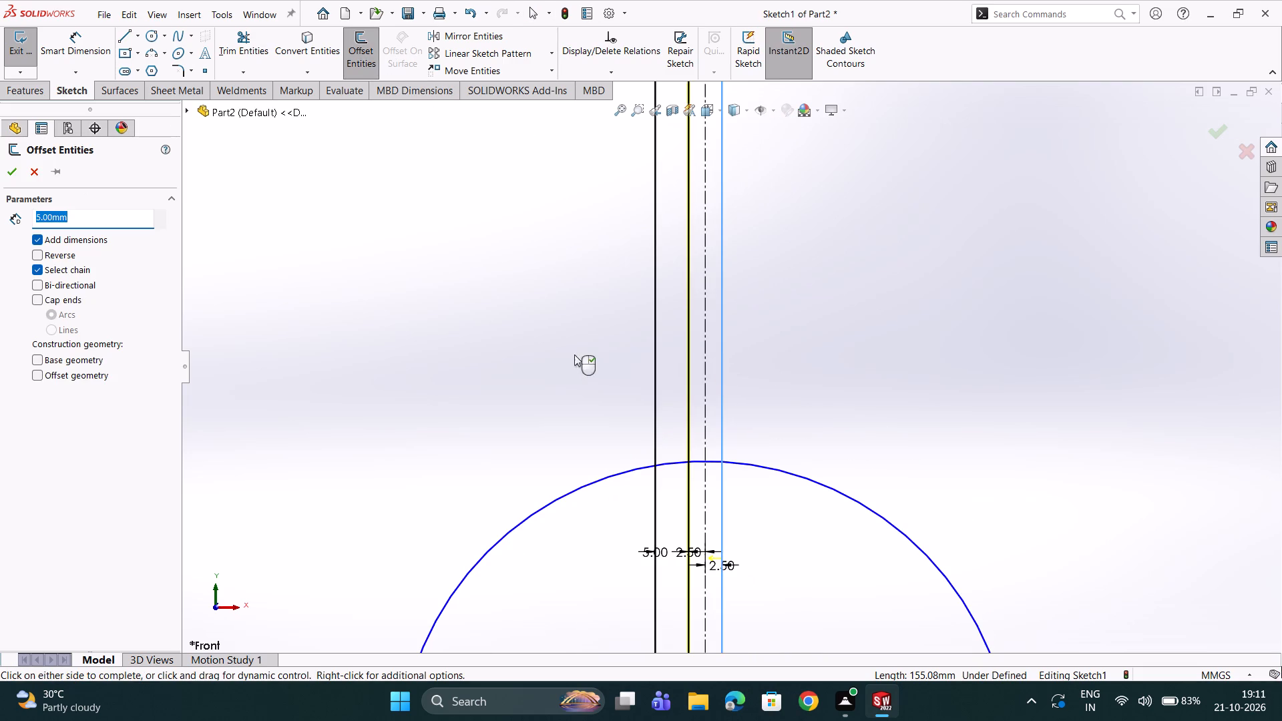
click(37, 257)
click(7, 174)
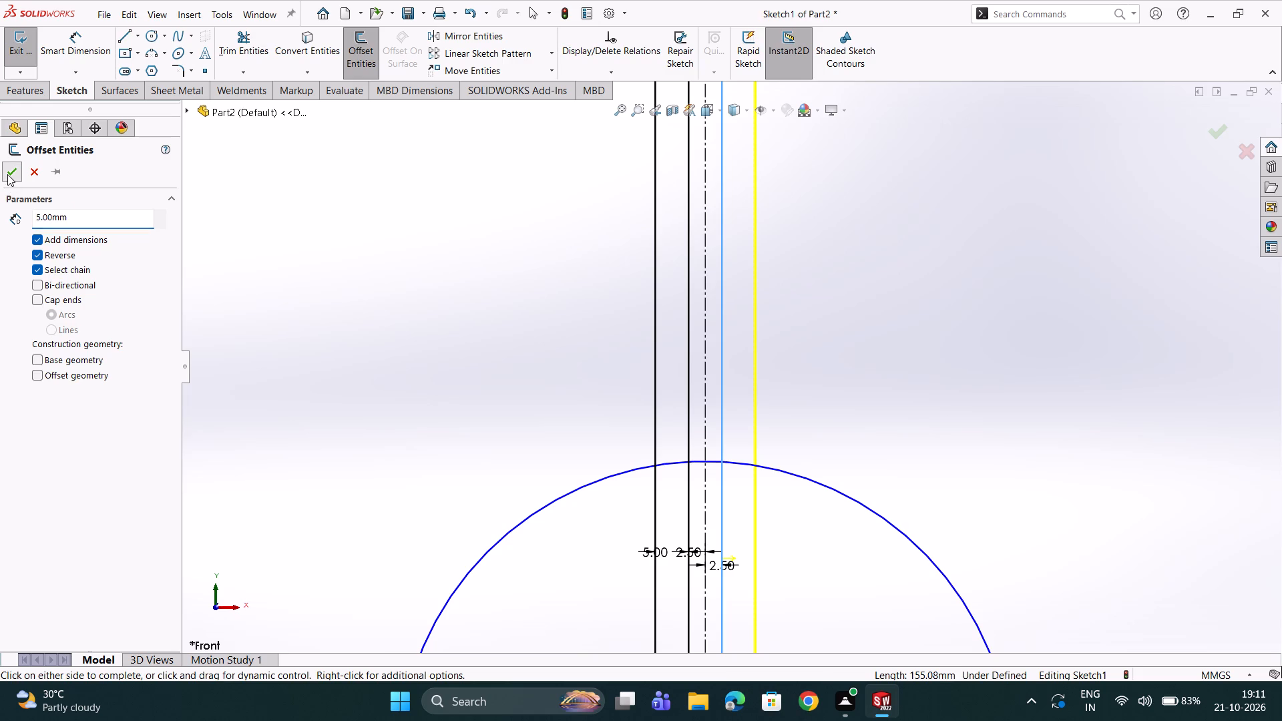
Trim away the four offset line segments between the top of the outer circle and the top of the inner circle.
scroll(509, 400, up, 3)
scroll(767, 306, down, 2)
scroll(716, 292, up, 3)
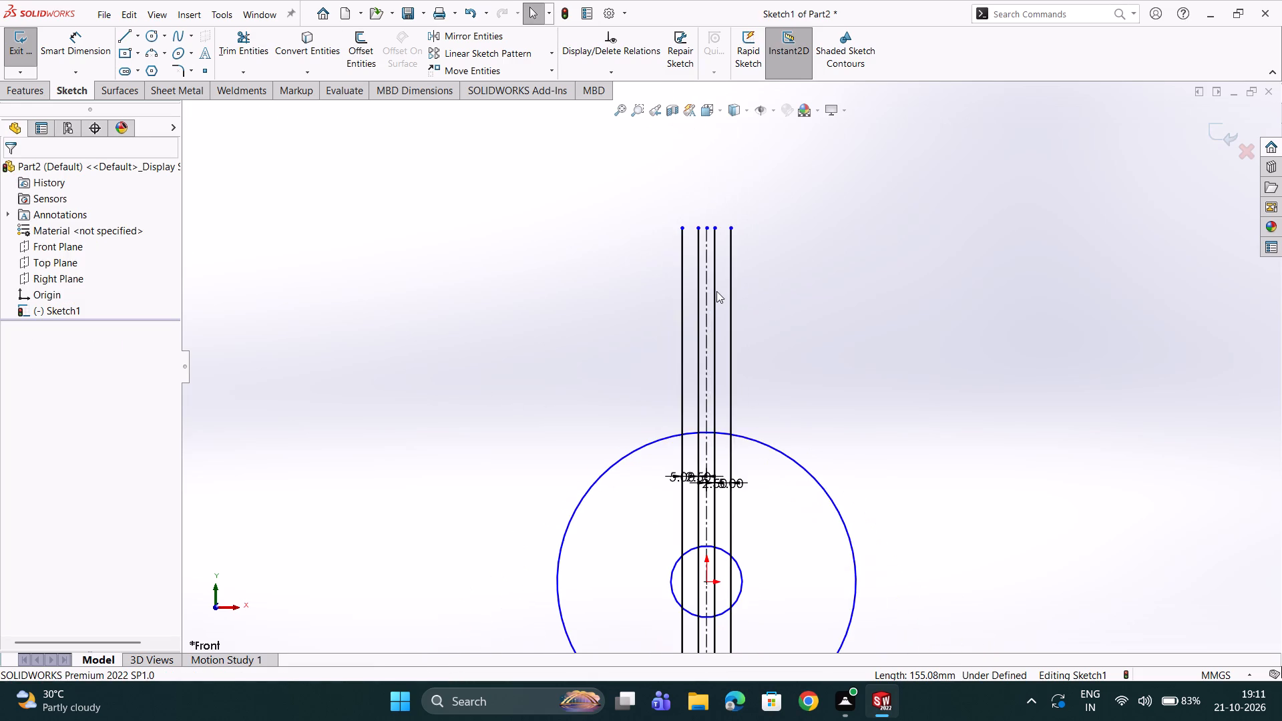
scroll(704, 317, down, 2)
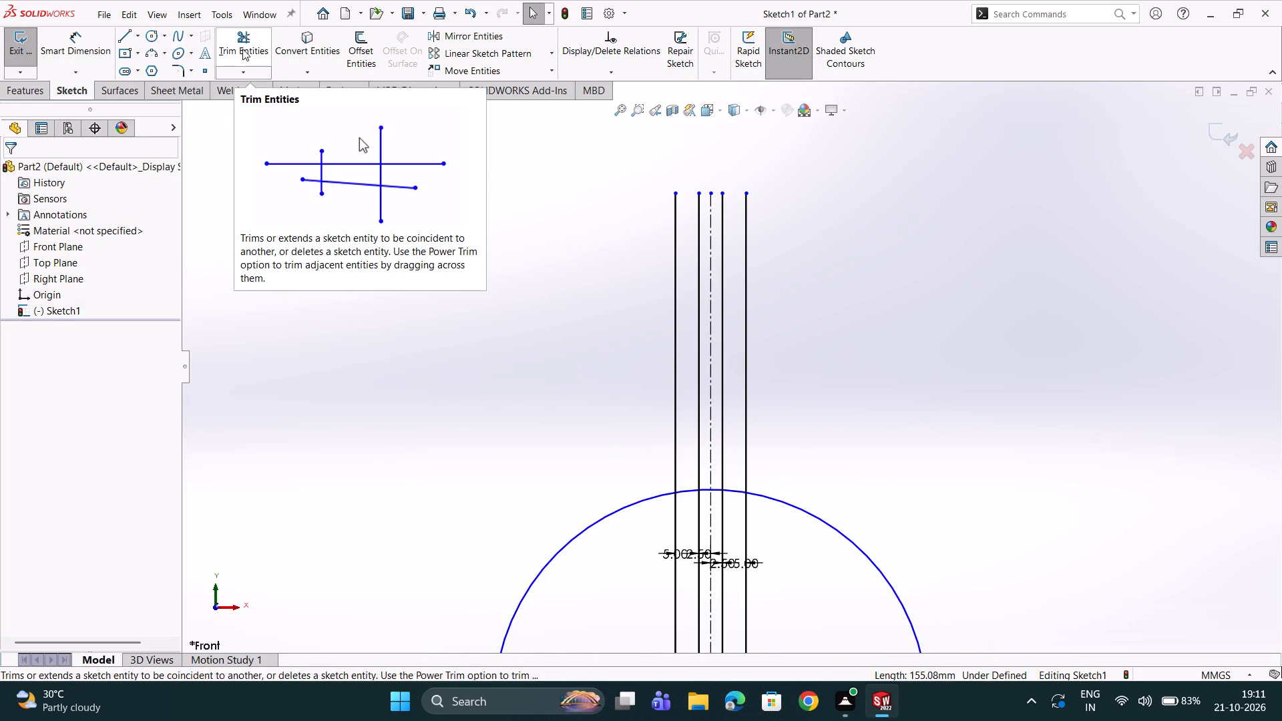
click(242, 49)
click(743, 587)
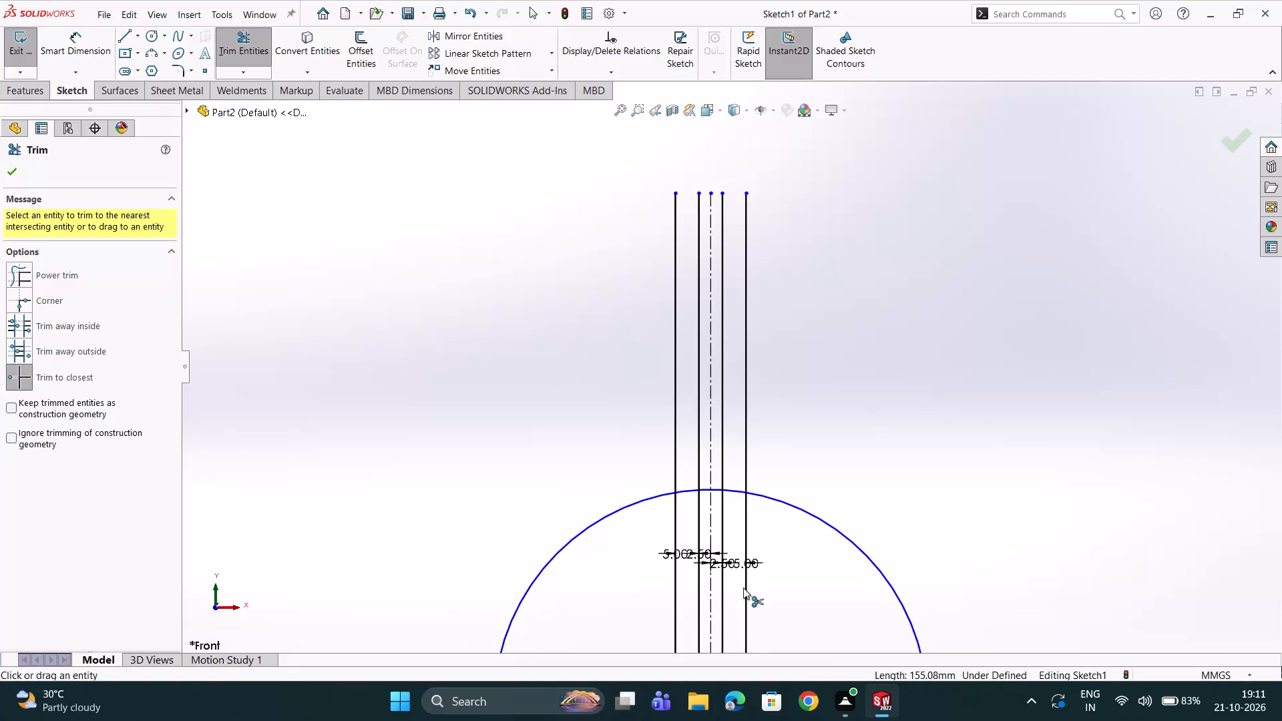
click(720, 591)
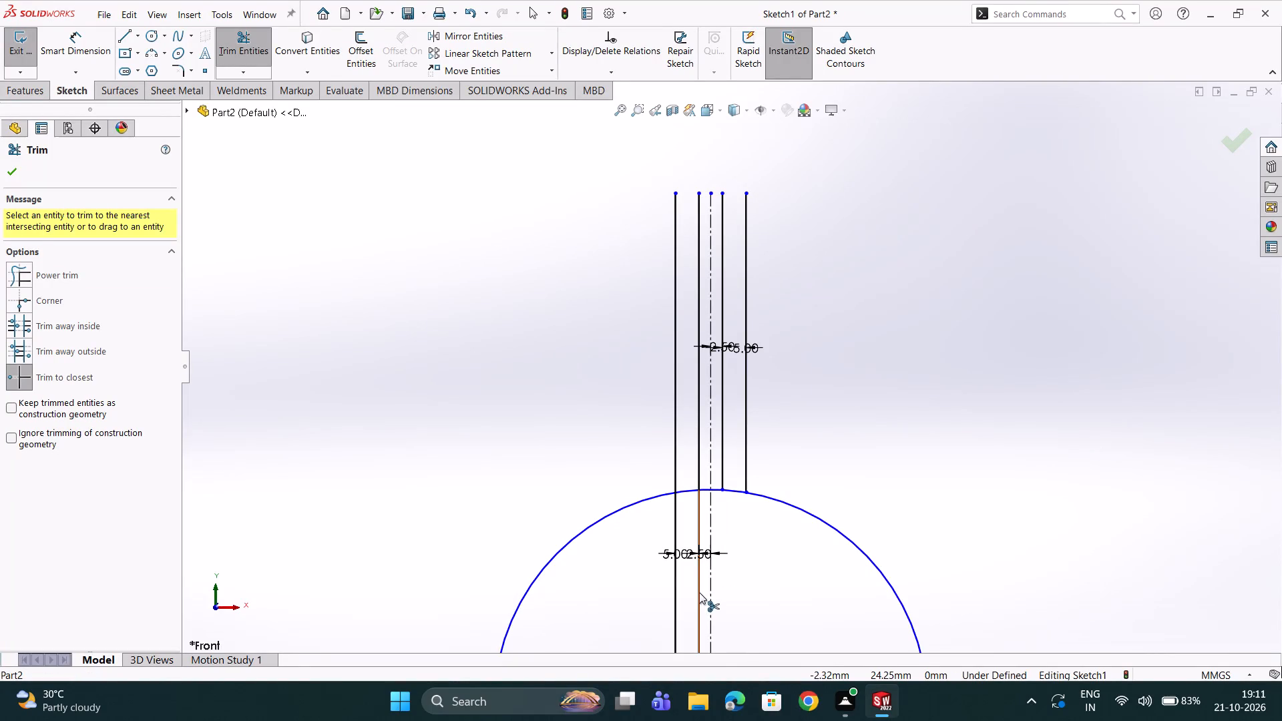
click(696, 591)
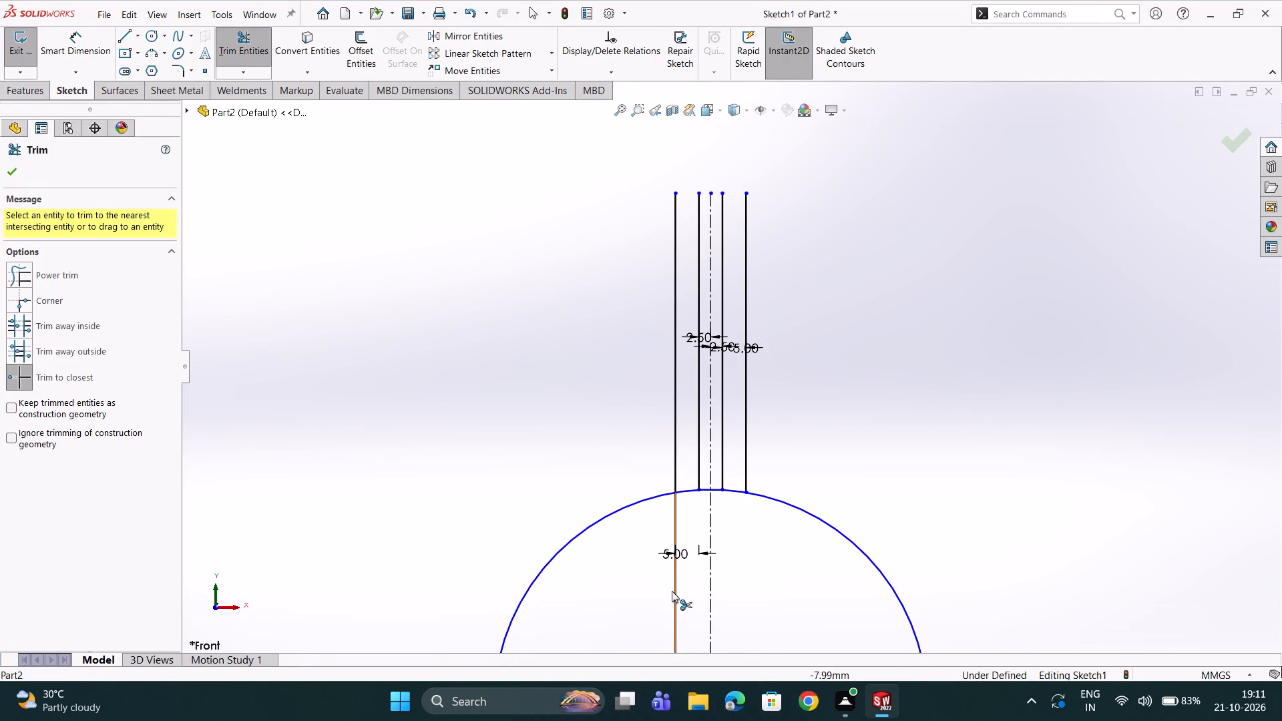
click(670, 591)
click(675, 590)
Trim away the four offset line segments between the bottom of the inner circle and the bottom of the outer circle.
scroll(676, 590, up, 4)
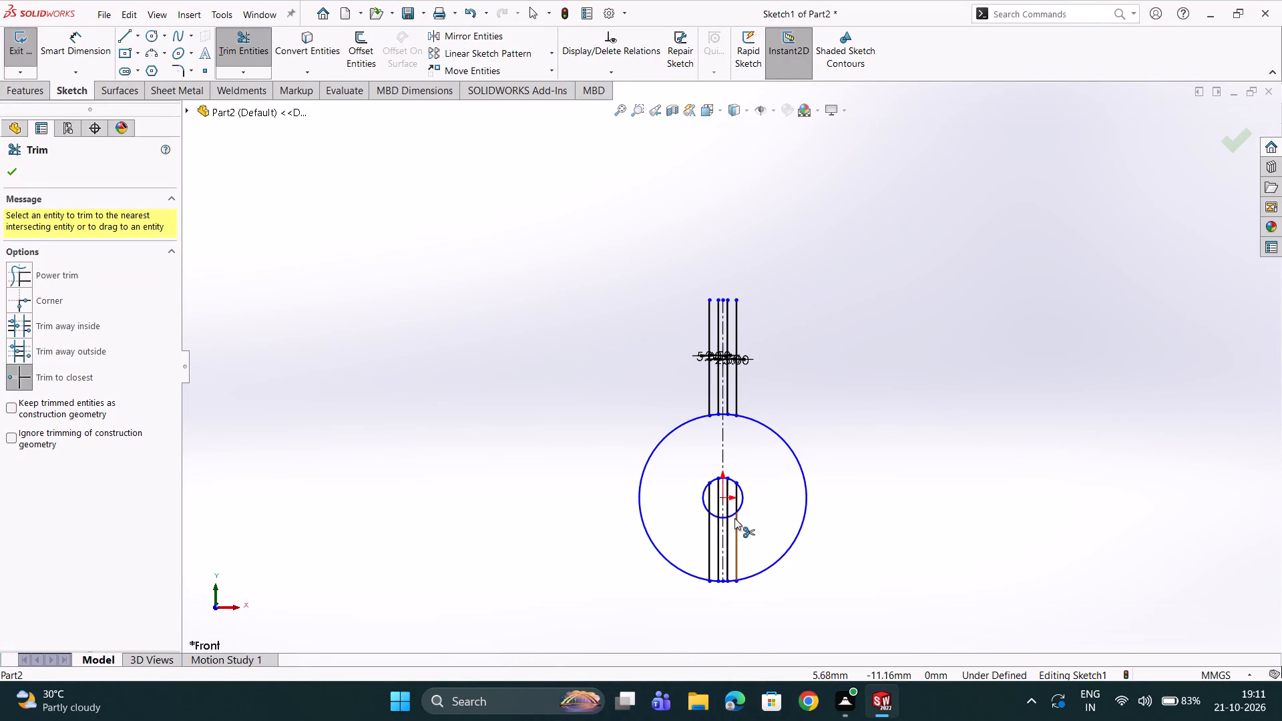
scroll(734, 518, down, 4)
click(738, 523)
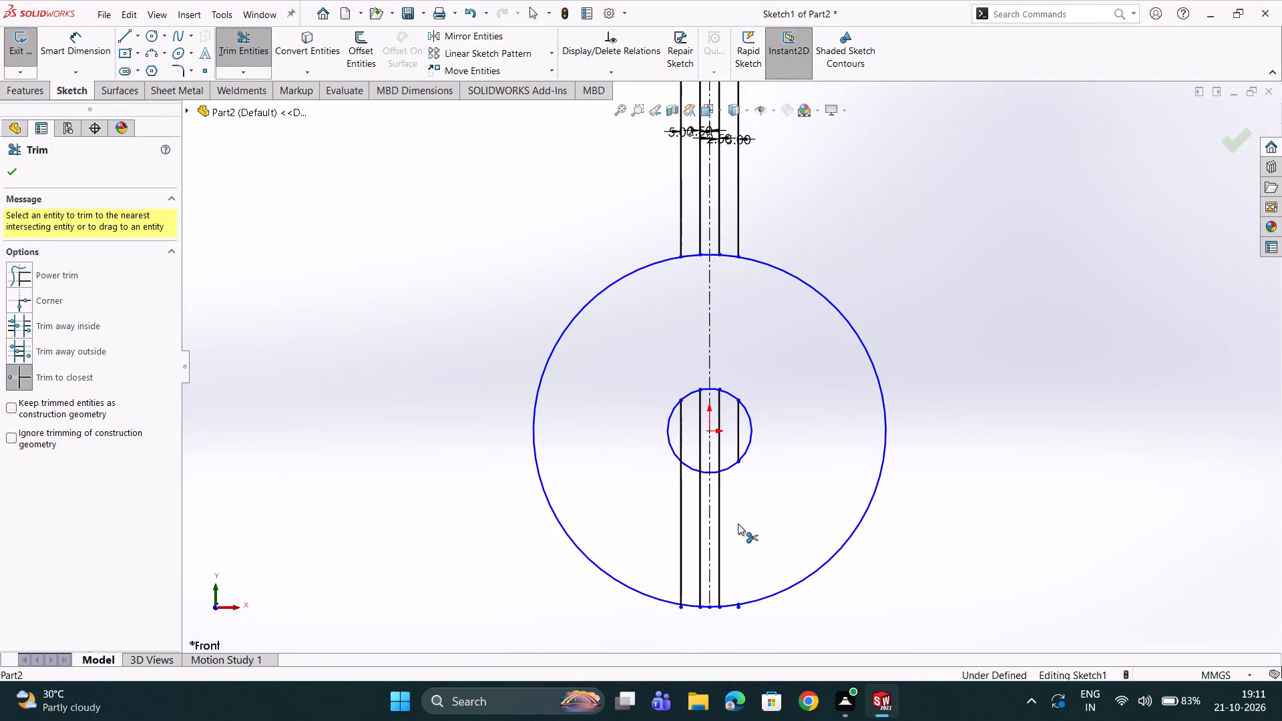
click(716, 526)
scroll(700, 529, down, 4)
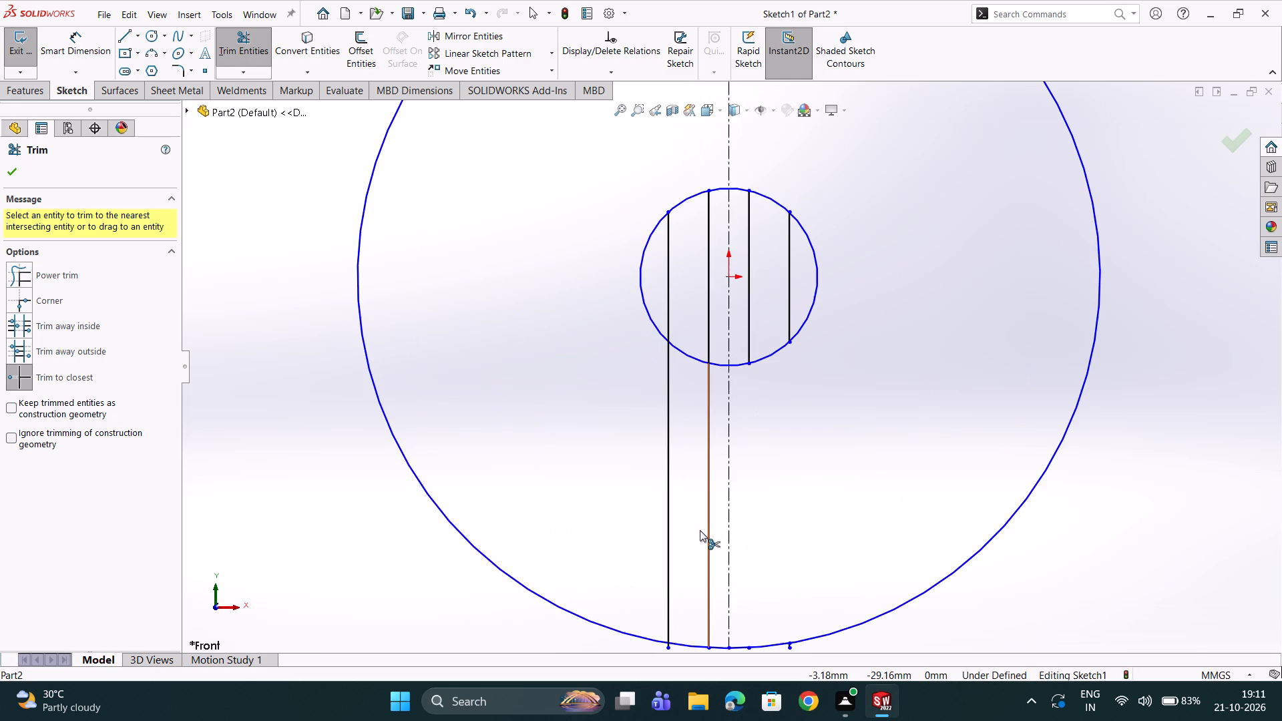
click(705, 528)
click(669, 536)
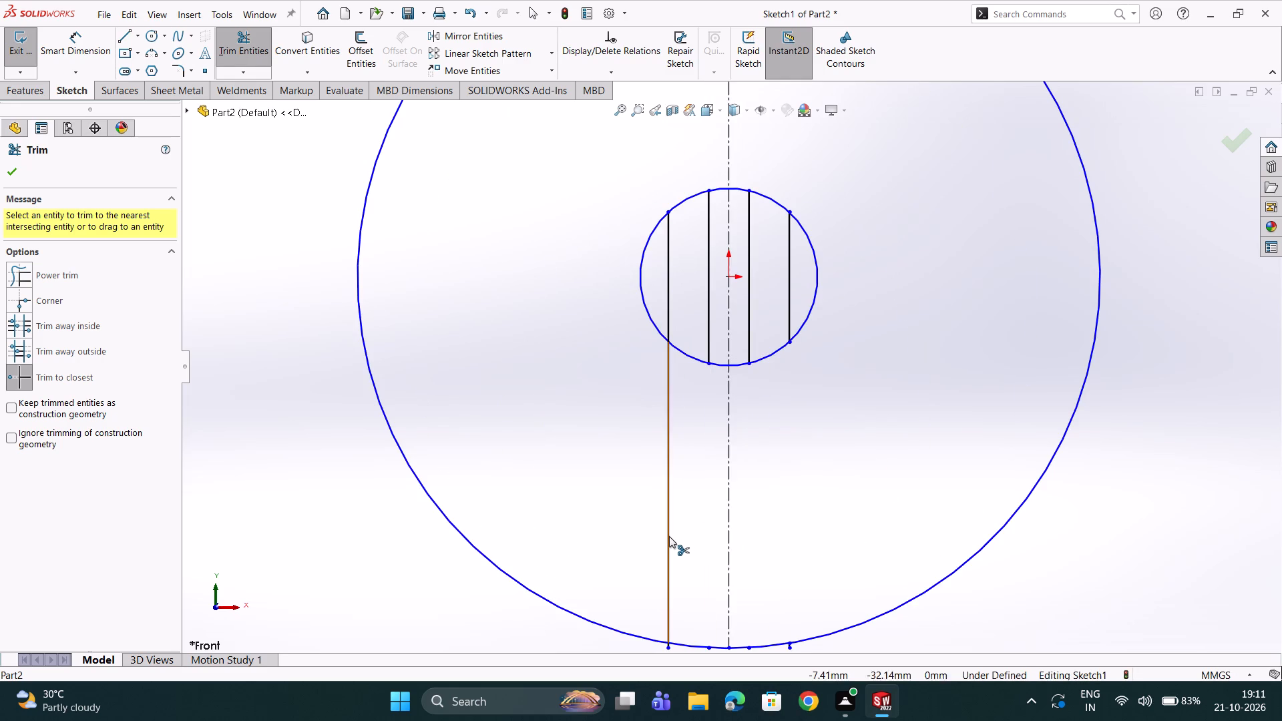
Trim away the four short line stubs sticking out below the bottom of the outer circle.
scroll(669, 536, down, 6)
scroll(698, 617, up, 9)
scroll(735, 508, down, 2)
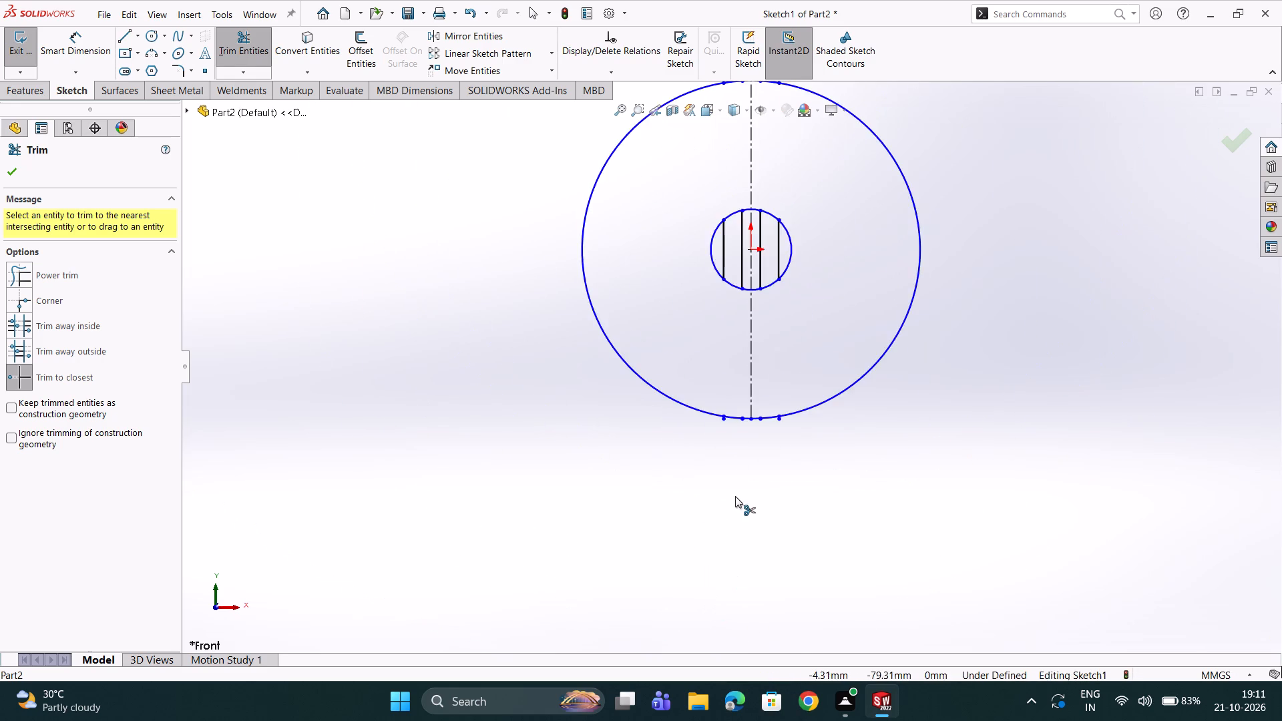
scroll(735, 496, down, 10)
scroll(765, 214, down, 2)
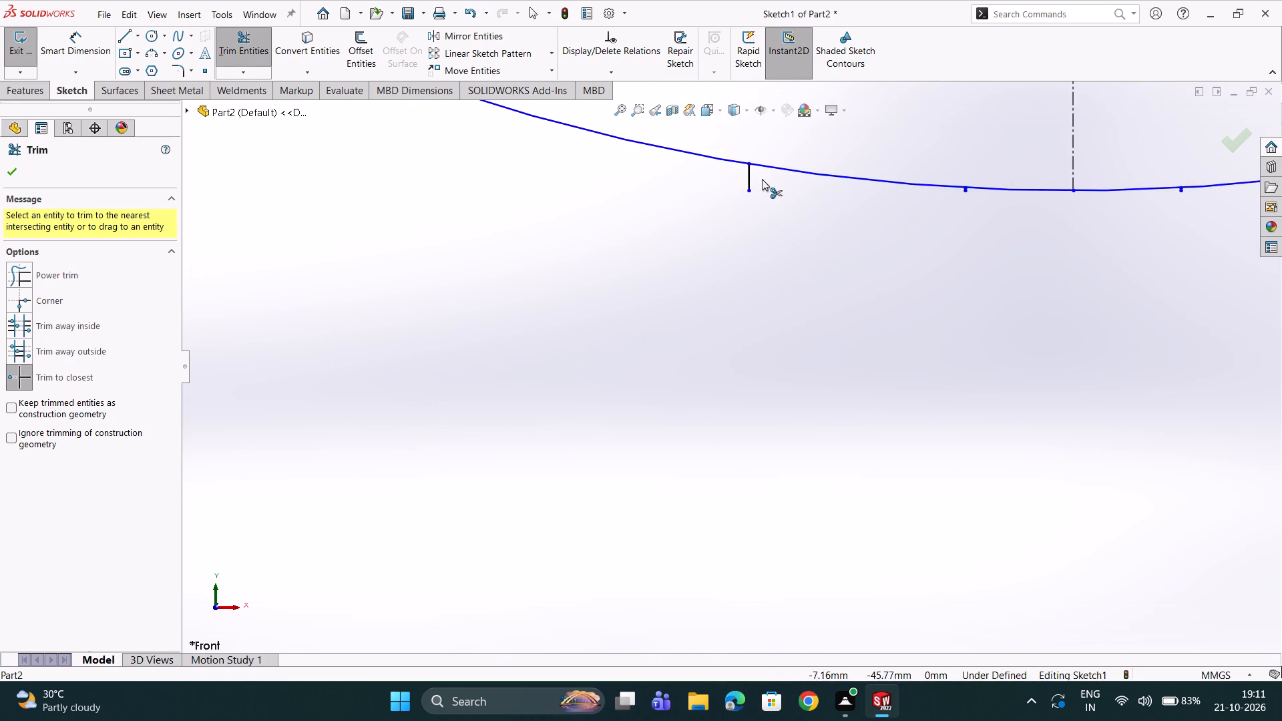
click(742, 180)
scroll(905, 218, down, 3)
scroll(1012, 211, down, 11)
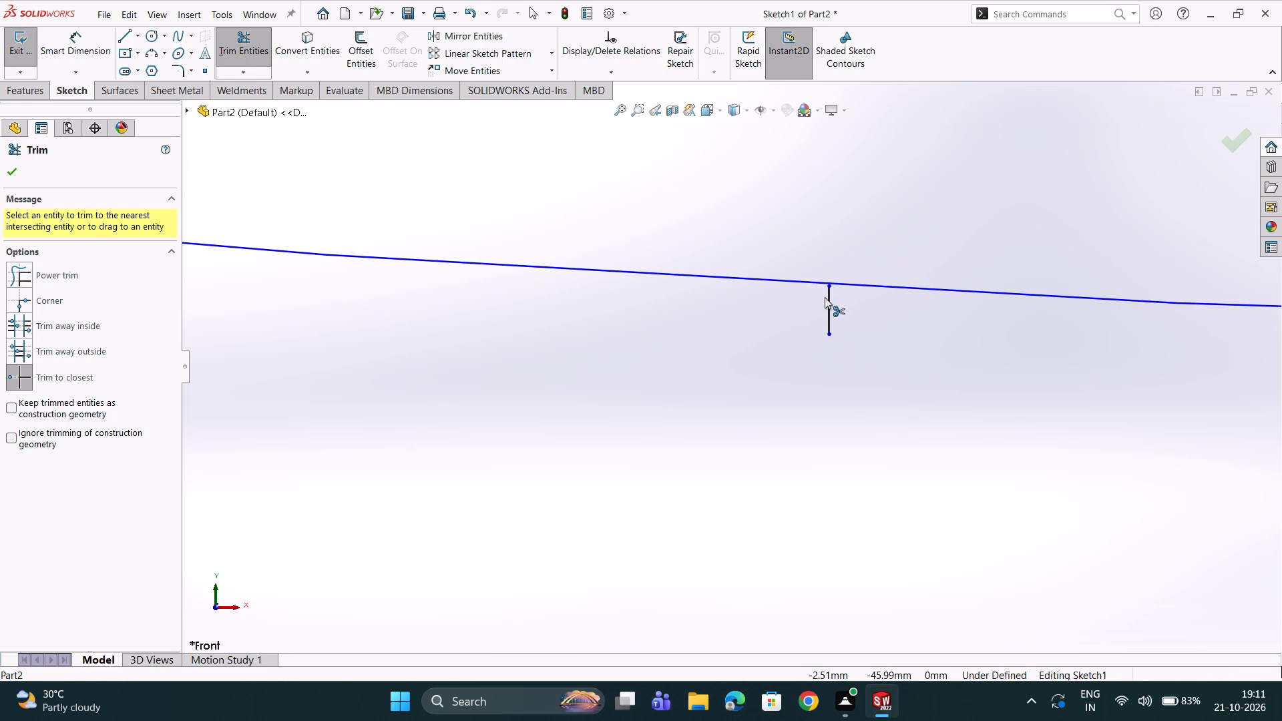
click(825, 297)
click(832, 299)
scroll(850, 300, up, 3)
scroll(1026, 338, up, 4)
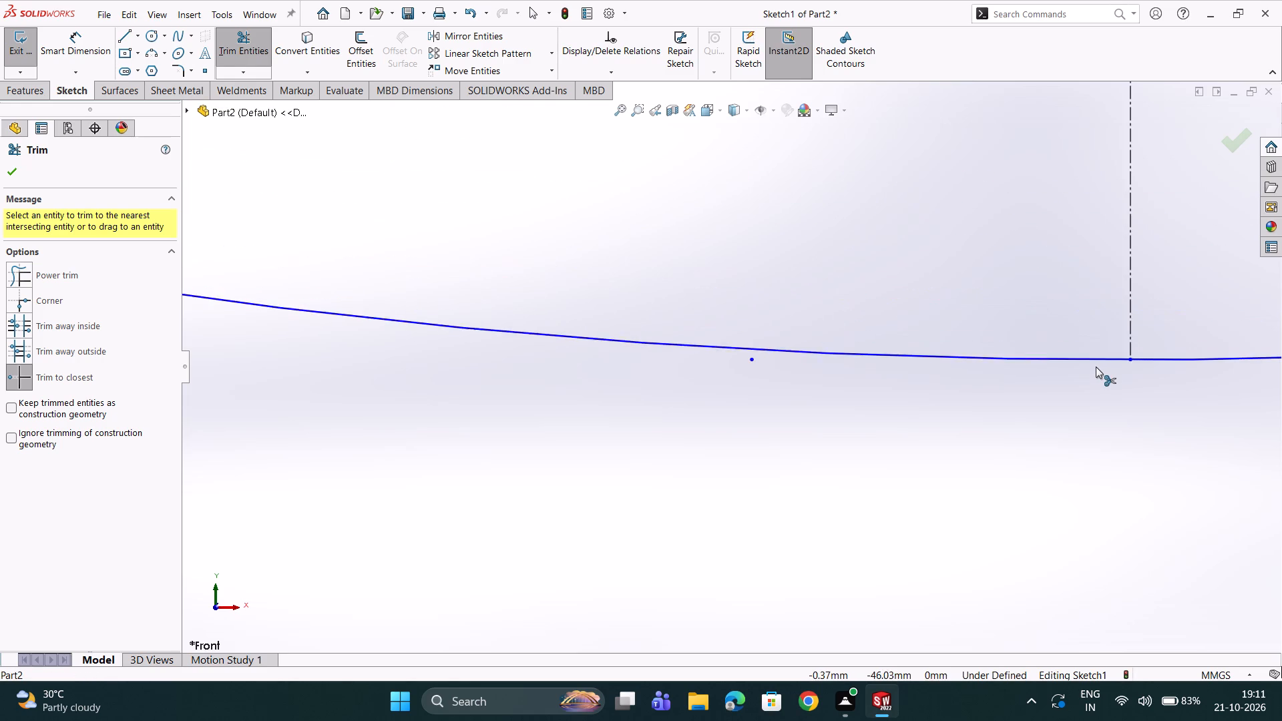
scroll(1104, 369, down, 1)
scroll(1106, 368, up, 4)
scroll(1108, 367, down, 10)
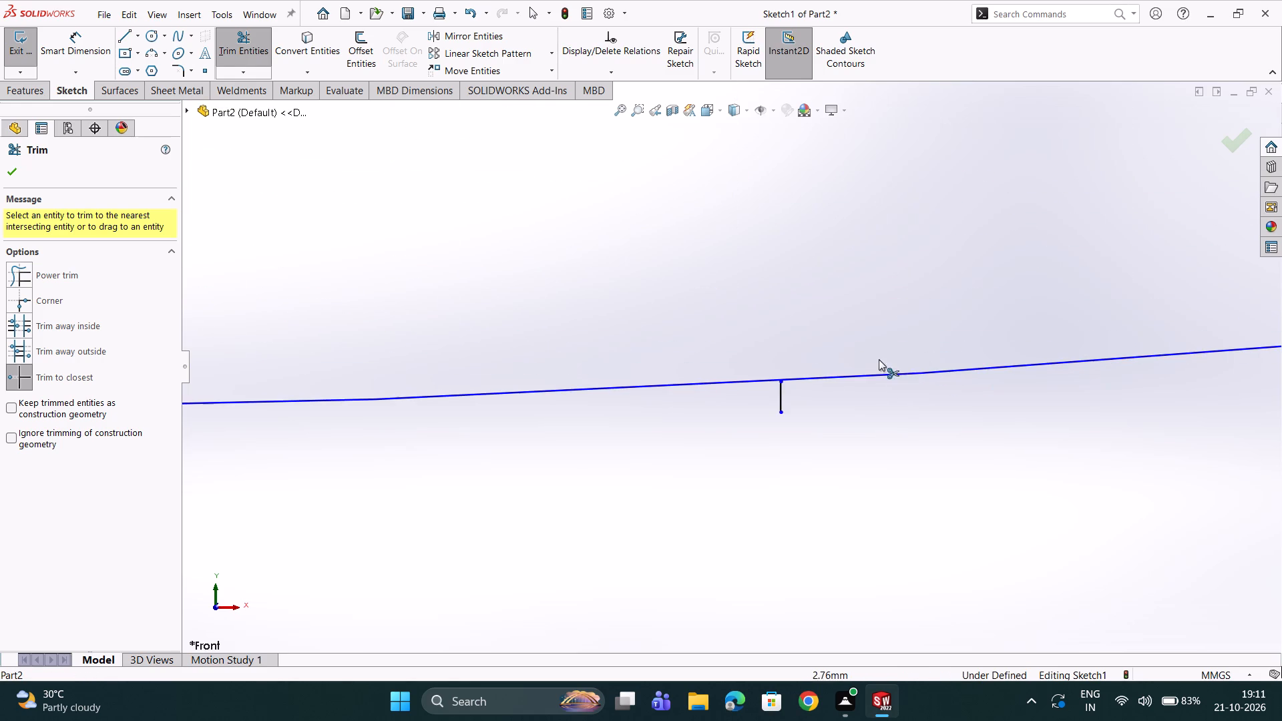
scroll(879, 359, down, 3)
click(690, 409)
scroll(728, 409, up, 4)
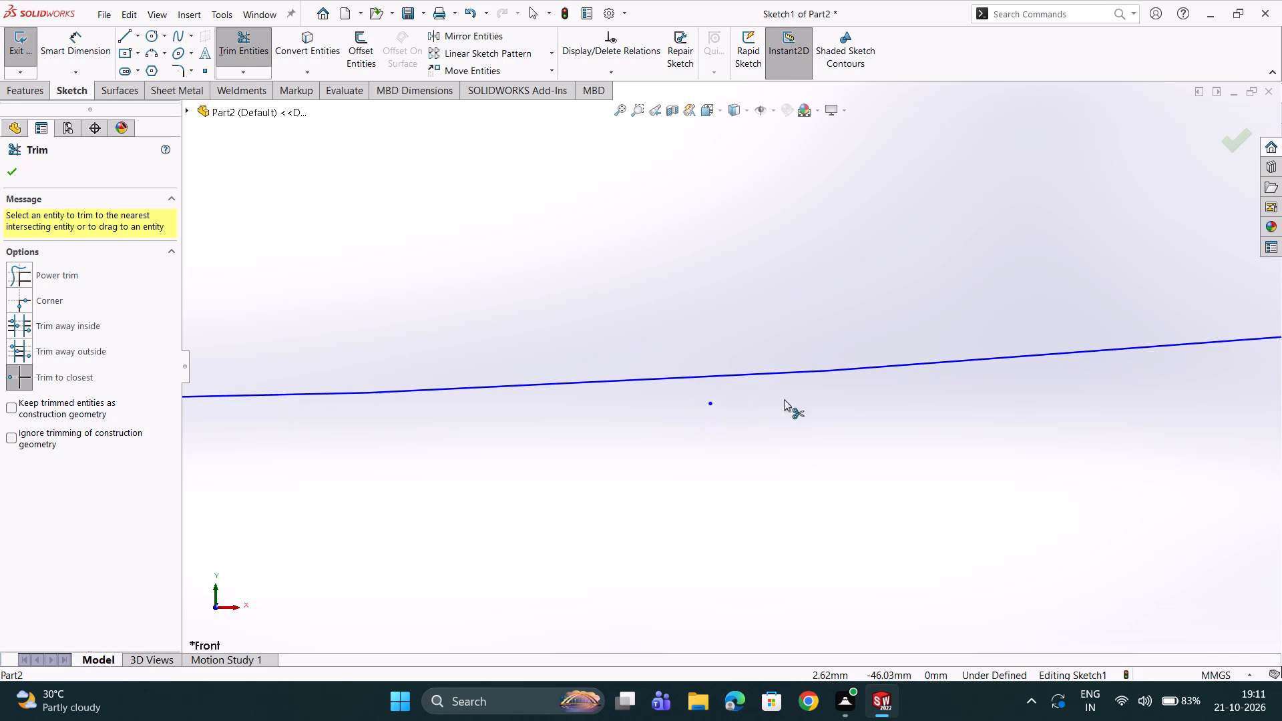
scroll(844, 409, up, 9)
scroll(916, 357, down, 3)
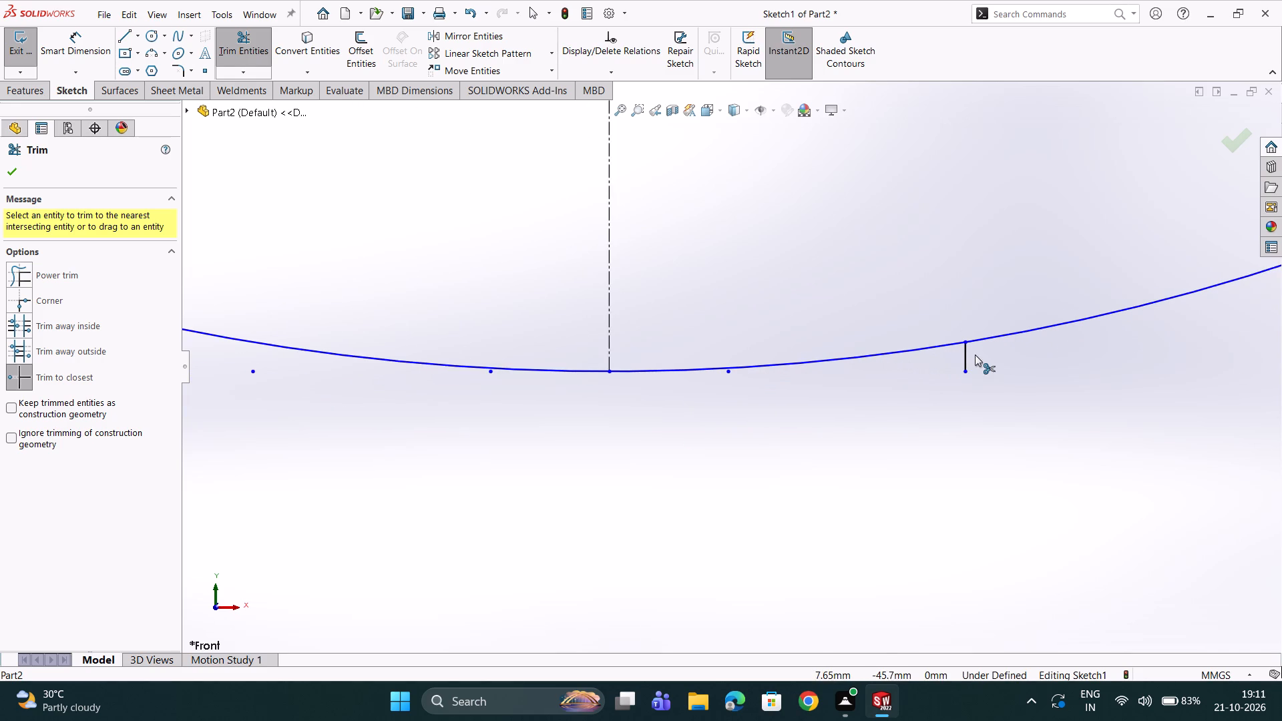
click(959, 352)
Trim away the four remaining vertical line segments inside the inner circle, keeping the centerline.
scroll(938, 348, up, 5)
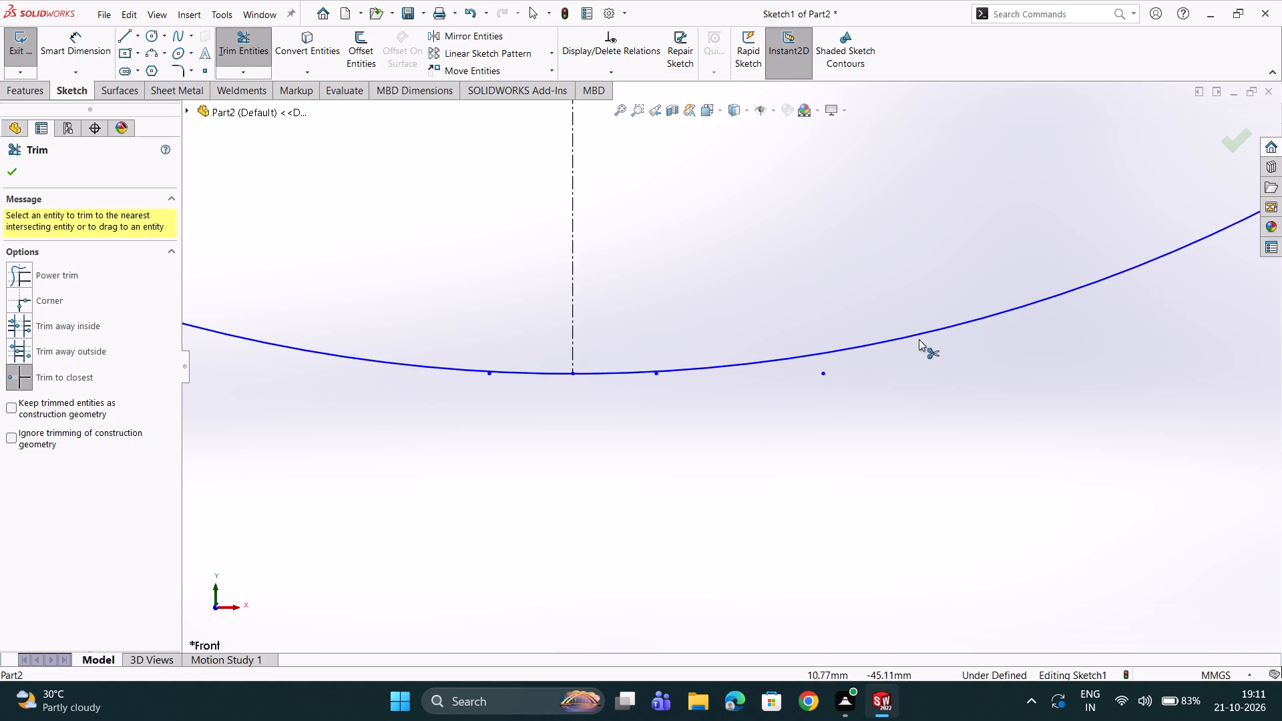
scroll(919, 339, up, 16)
scroll(749, 262, down, 7)
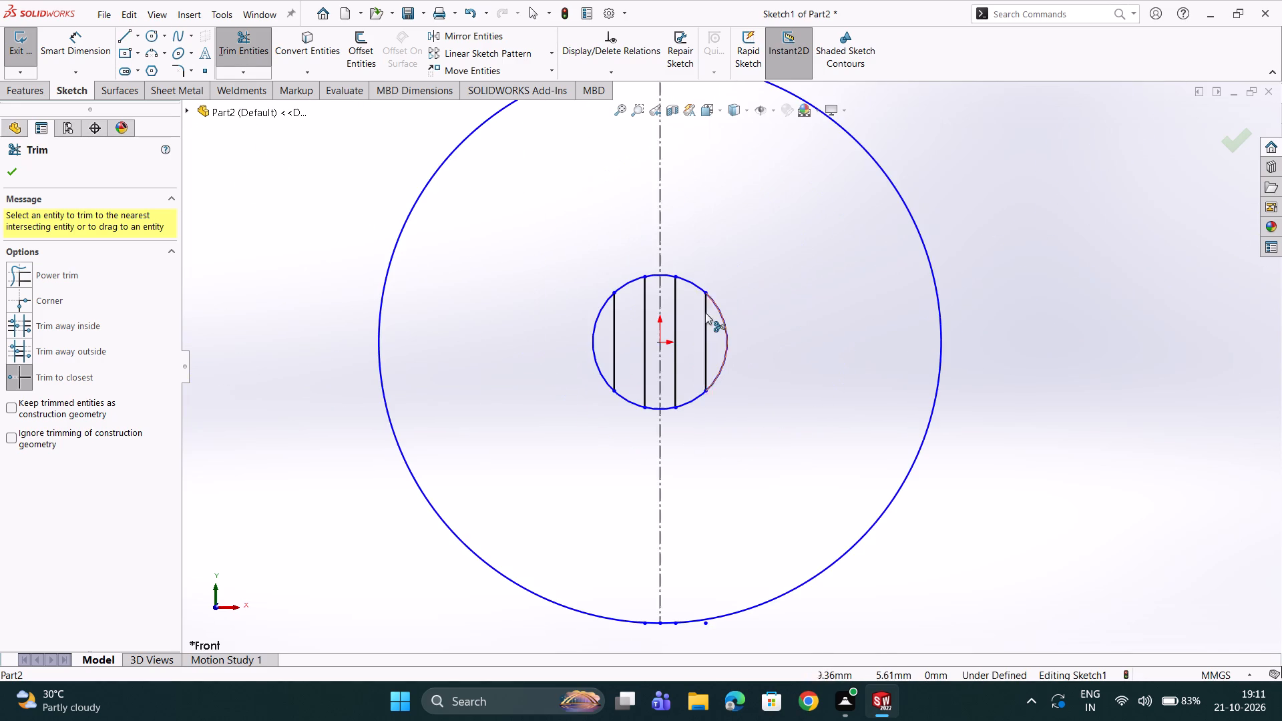
click(702, 315)
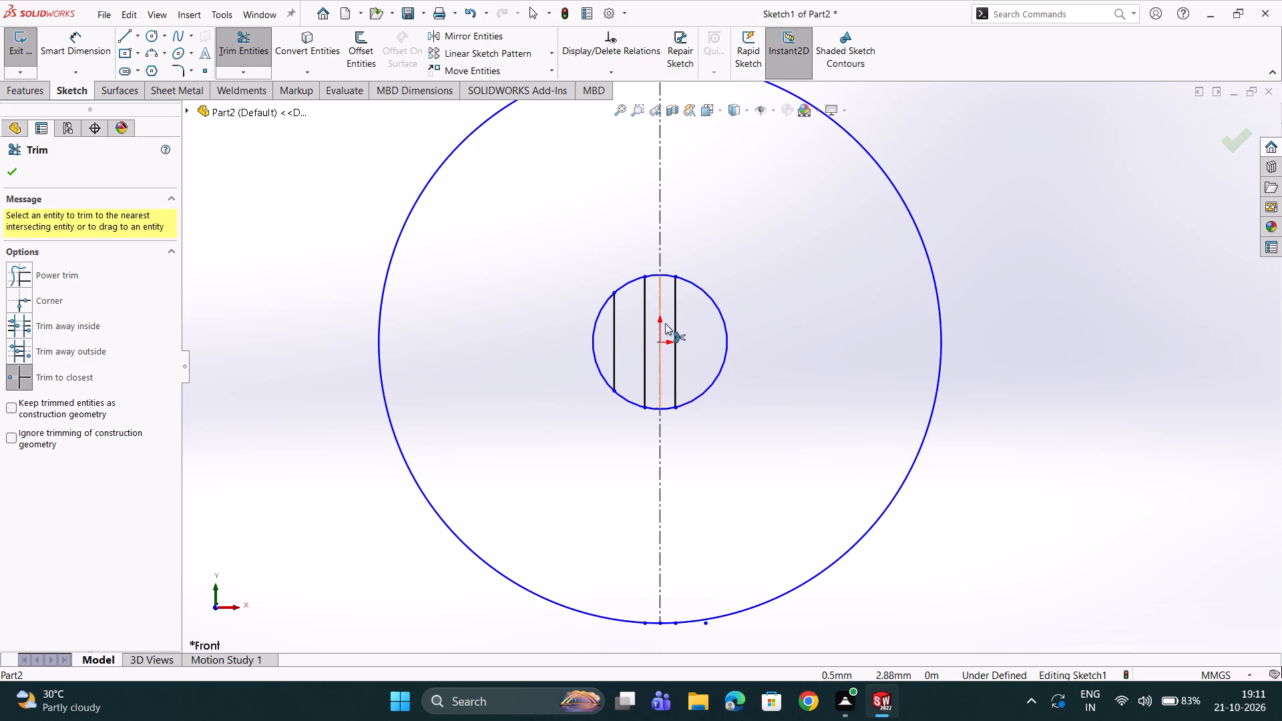
click(672, 318)
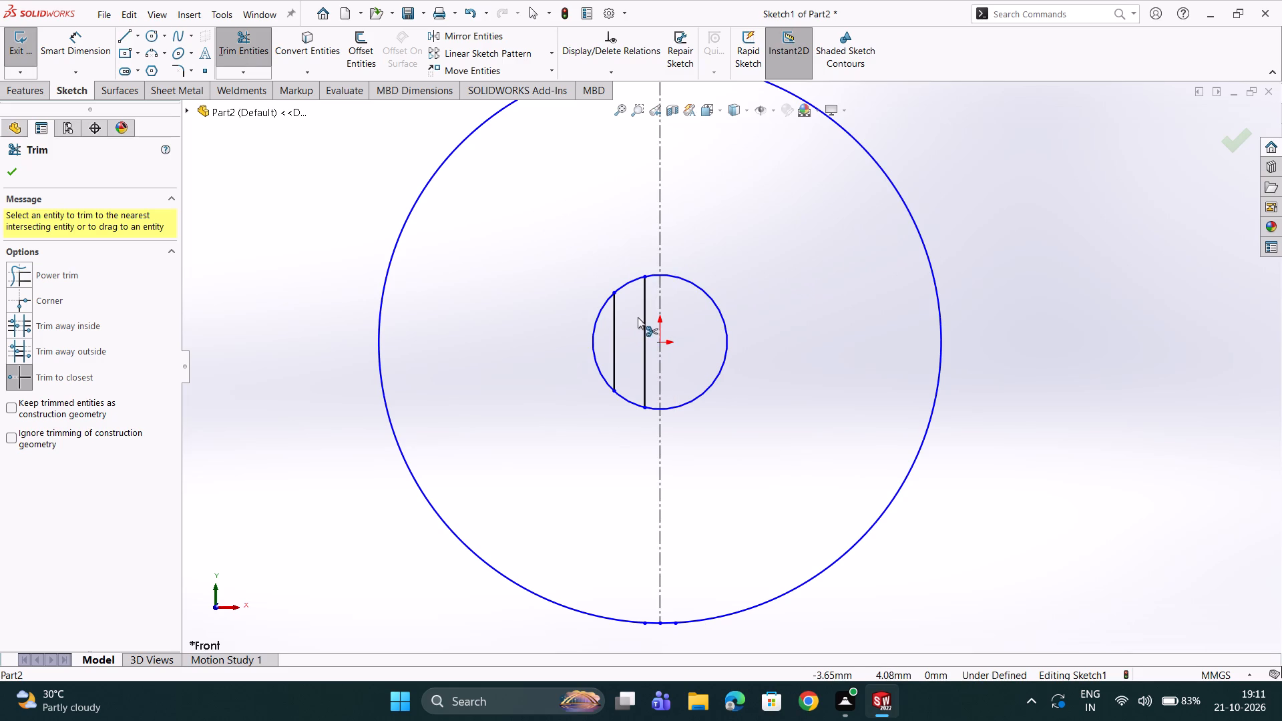
click(642, 316)
click(609, 328)
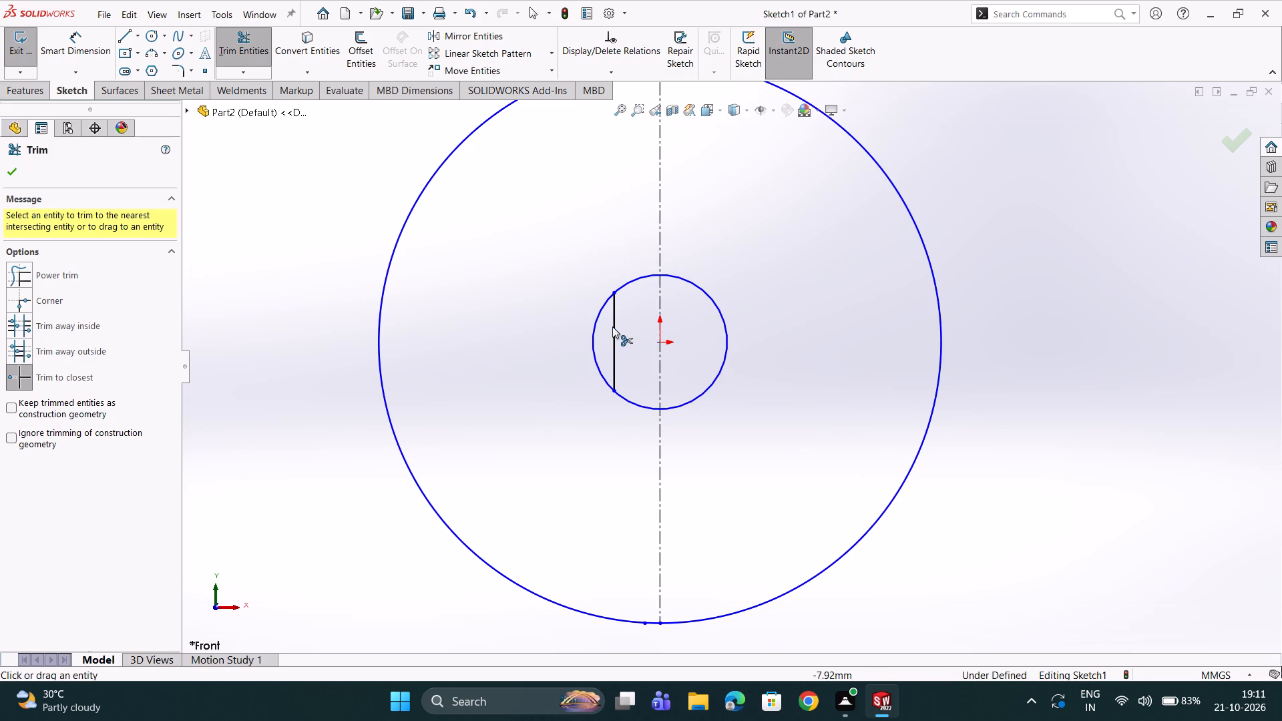
click(612, 326)
Dimension the vertical distance from the origin to the centerline's top endpoint and set it to 30 mm.
scroll(626, 280, up, 7)
scroll(718, 224, down, 5)
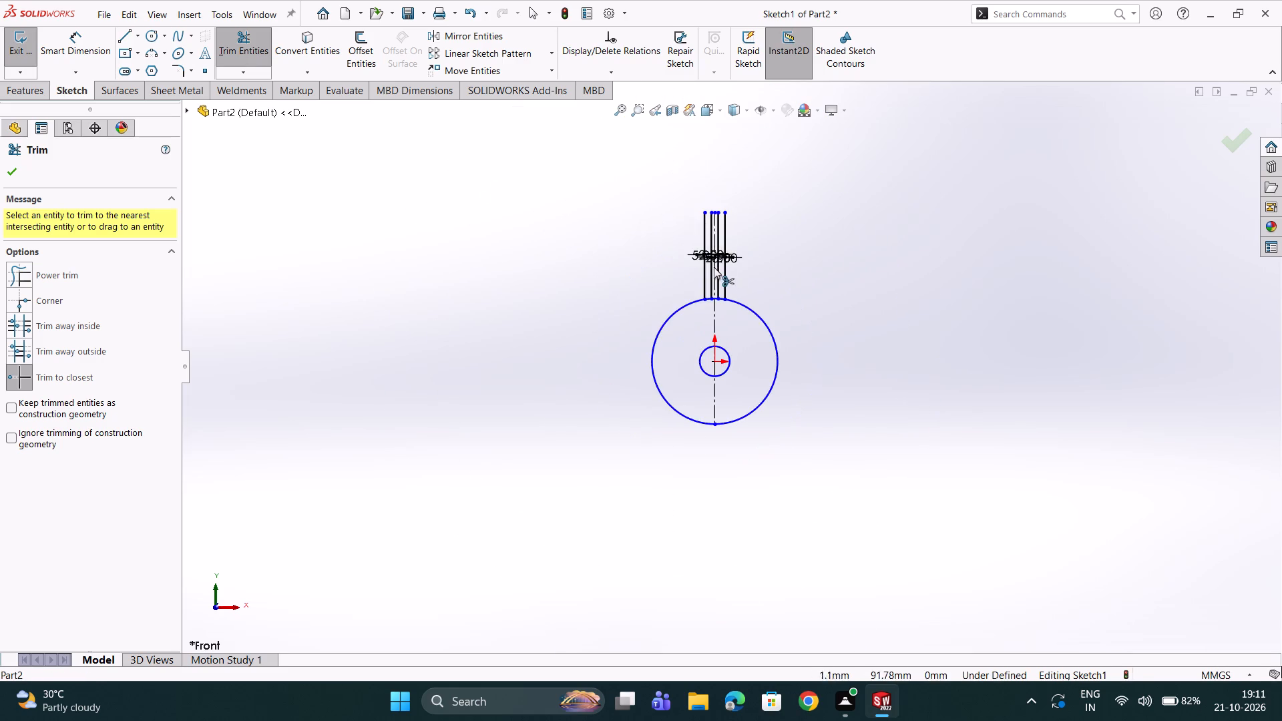
scroll(714, 267, down, 4)
scroll(716, 263, up, 1)
scroll(716, 260, down, 3)
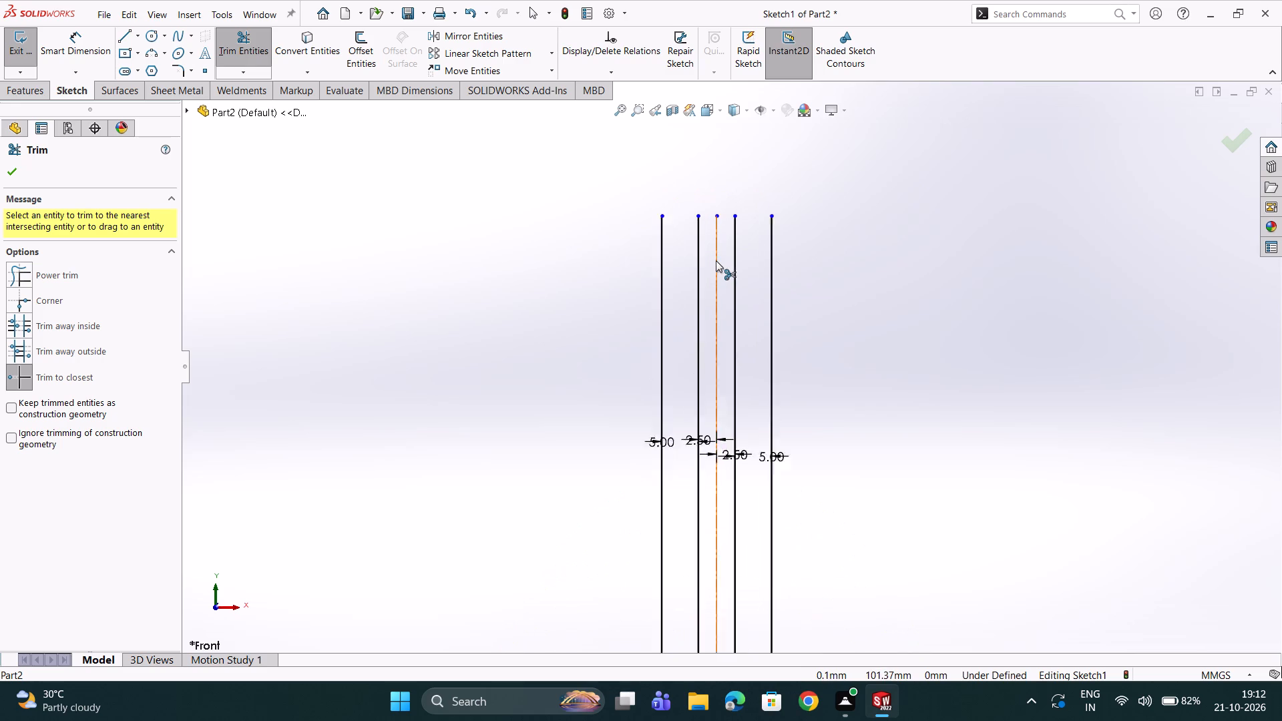
scroll(714, 218, up, 2)
scroll(720, 225, down, 3)
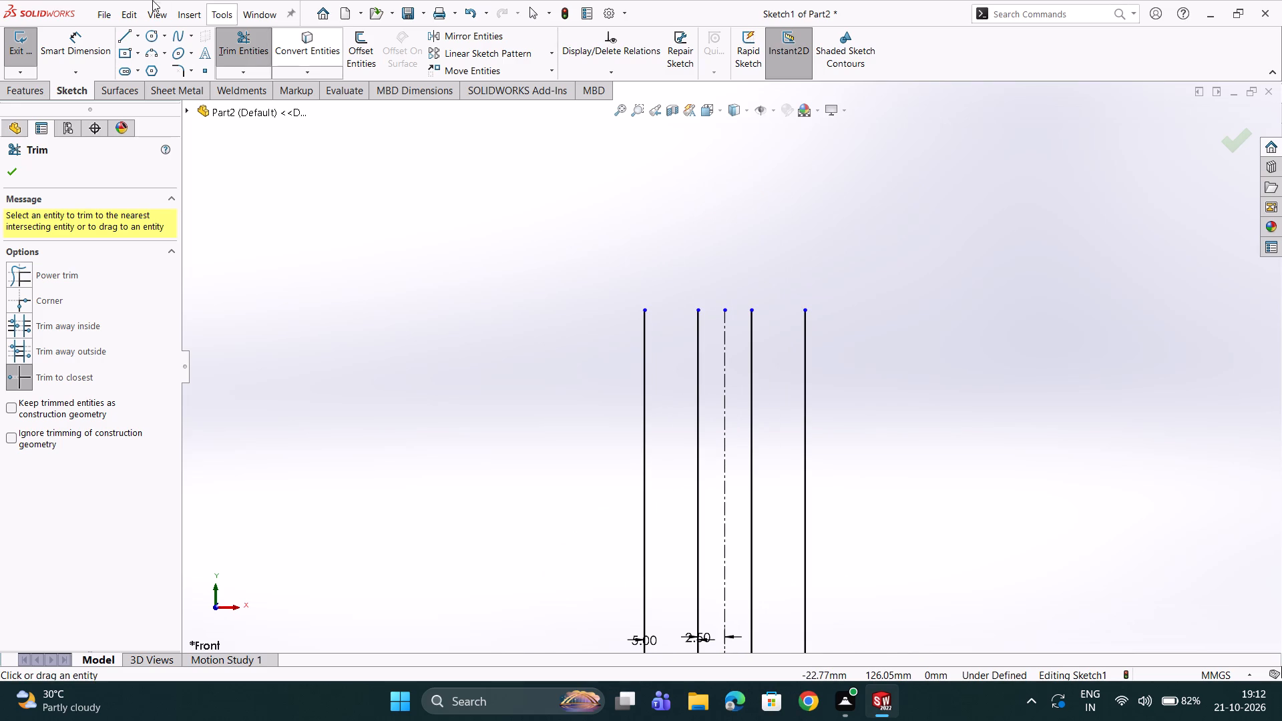
click(87, 50)
scroll(563, 238, down, 4)
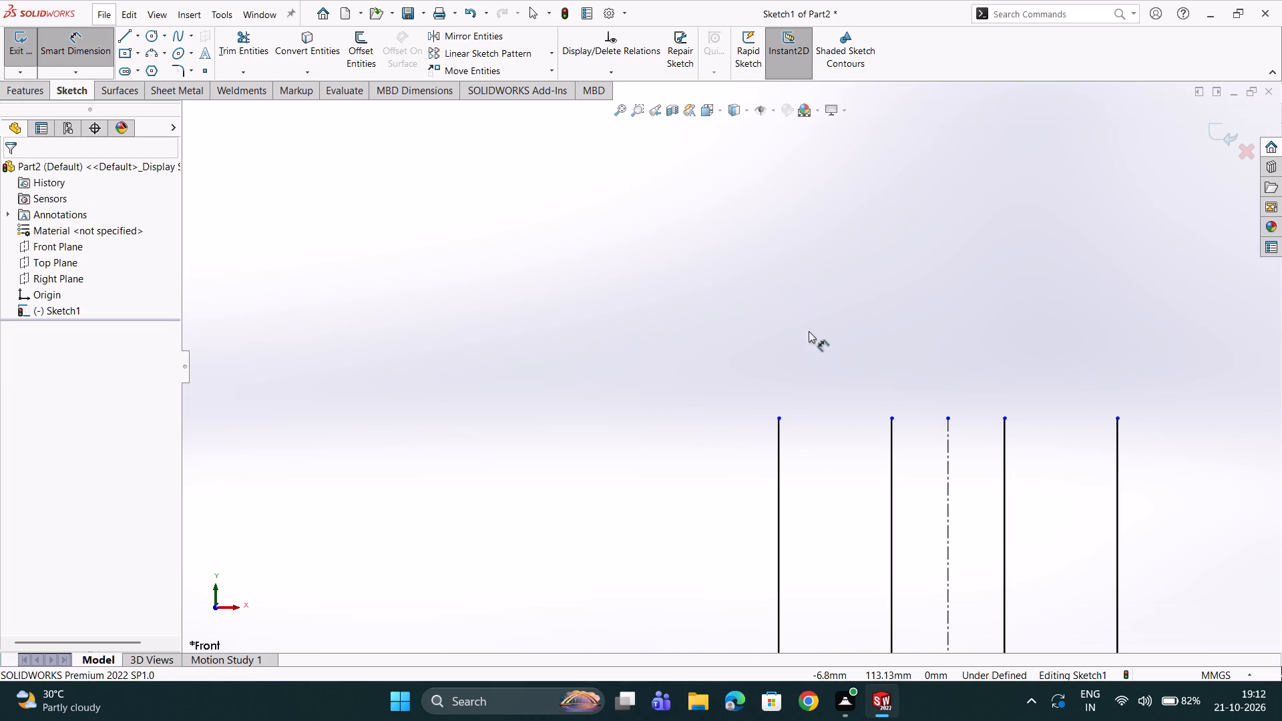
double_click(949, 417)
scroll(943, 439, up, 4)
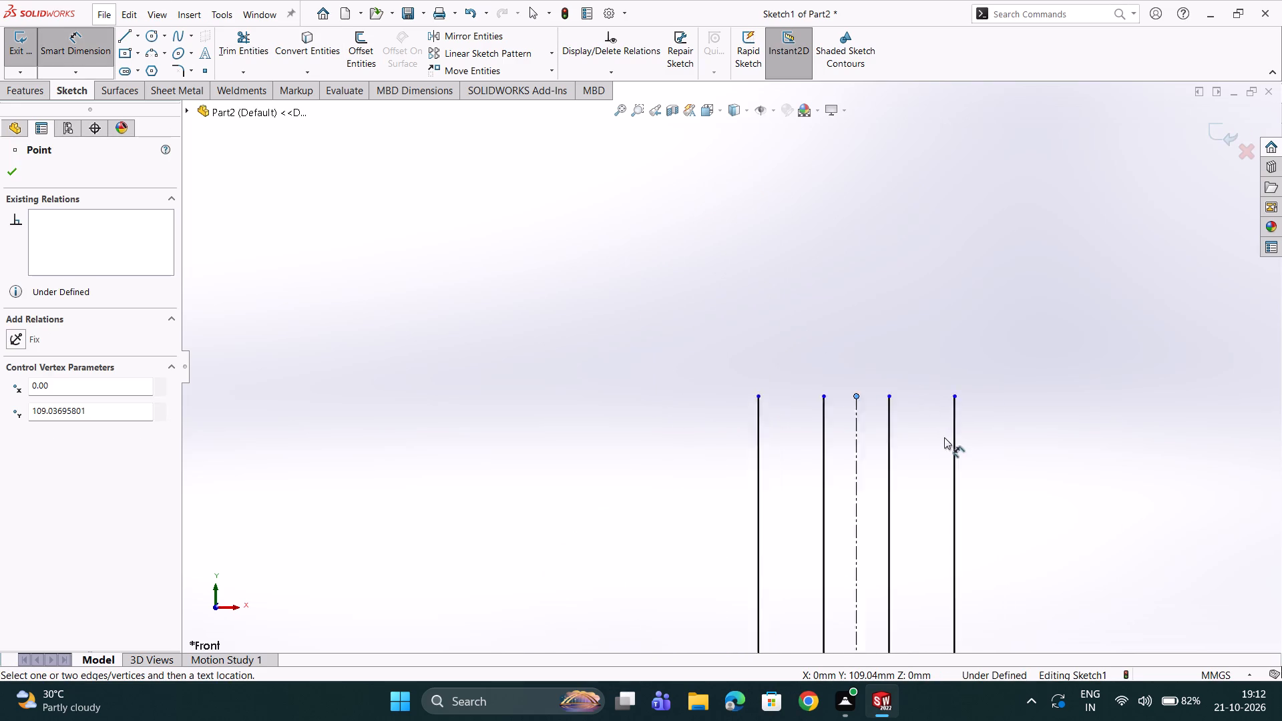
scroll(867, 483, up, 4)
scroll(813, 516, down, 2)
scroll(799, 585, up, 5)
scroll(718, 552, down, 2)
click(740, 536)
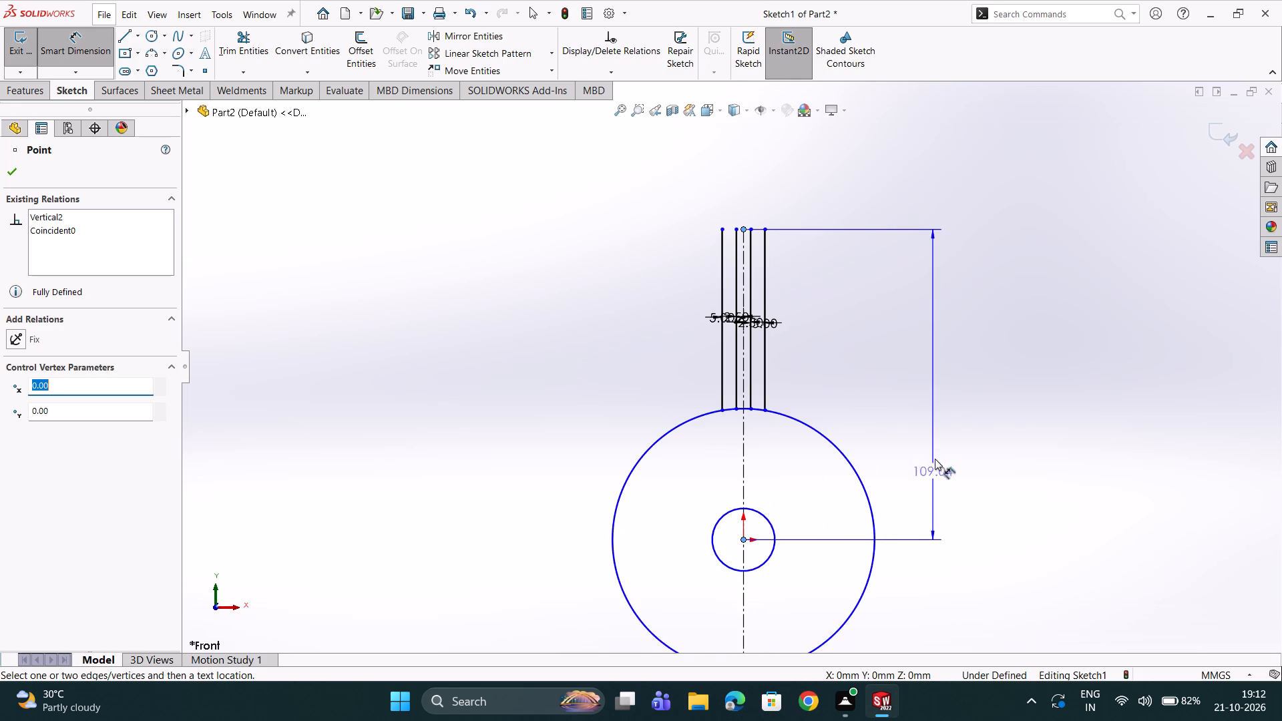
click(932, 424)
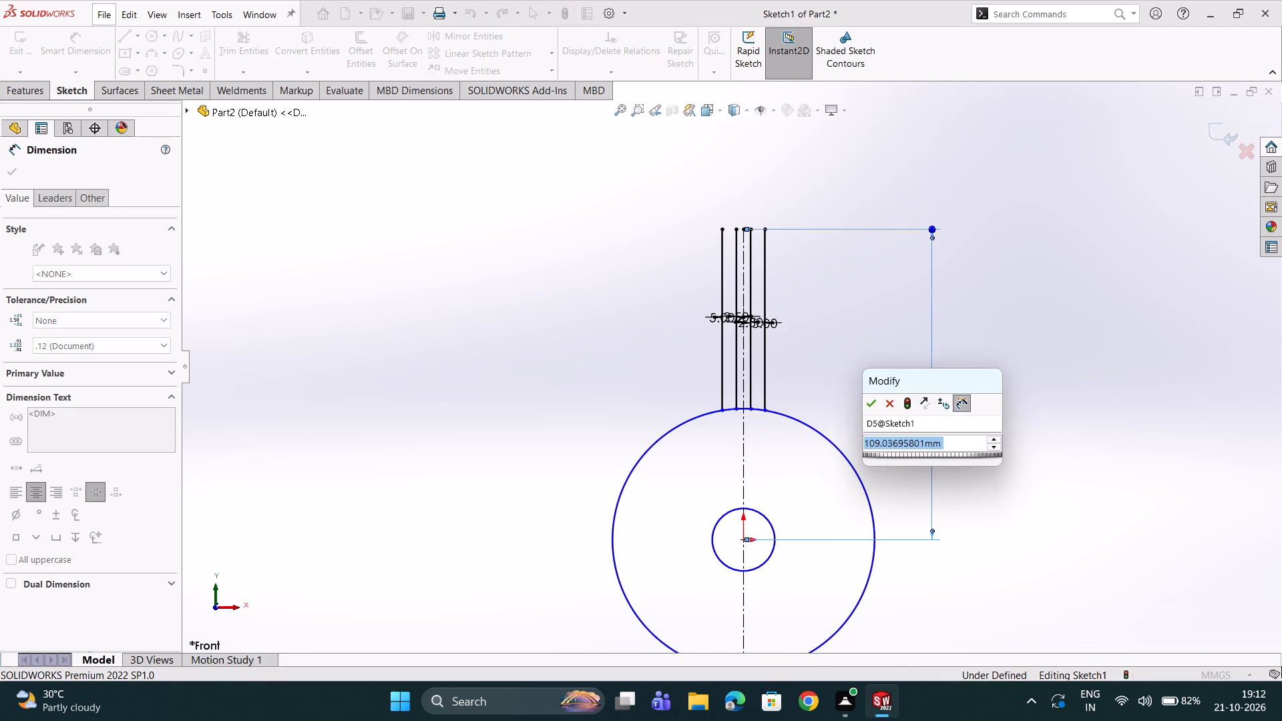
text(30)
key(Return)
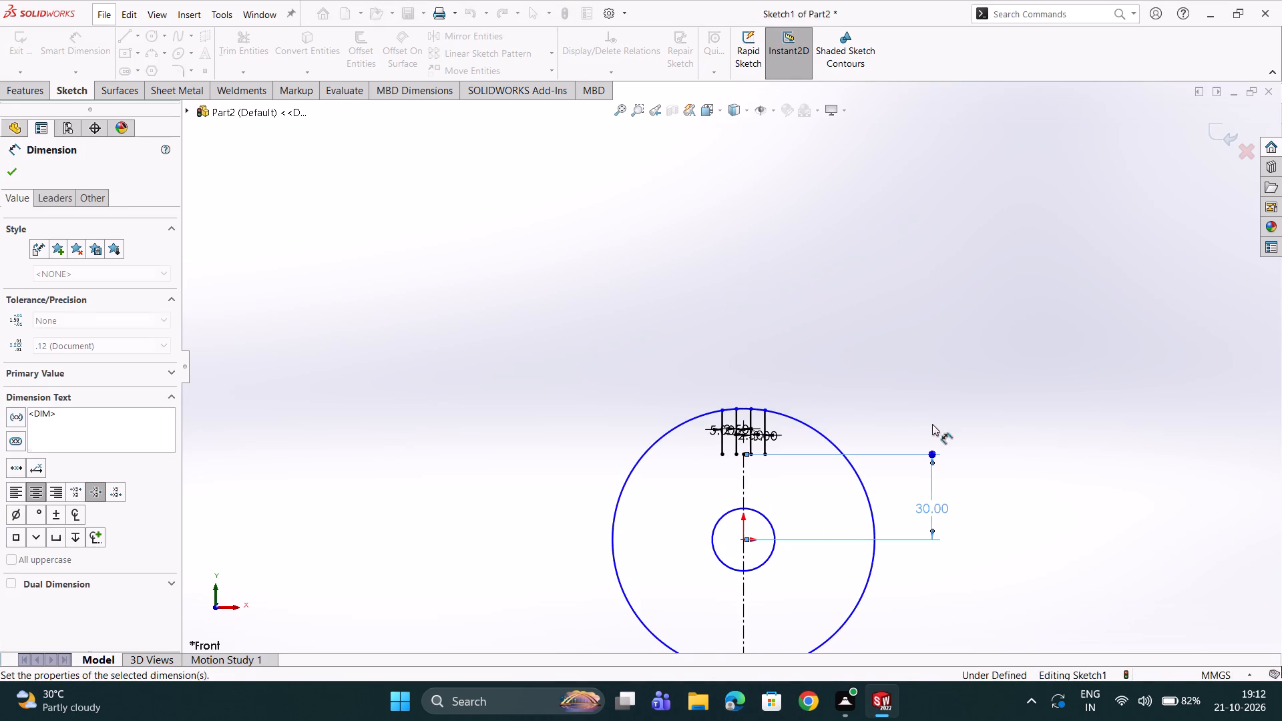
Dimension the outer circle's diameter and set it to 30 mm.
scroll(819, 521, down, 5)
scroll(750, 449, down, 1)
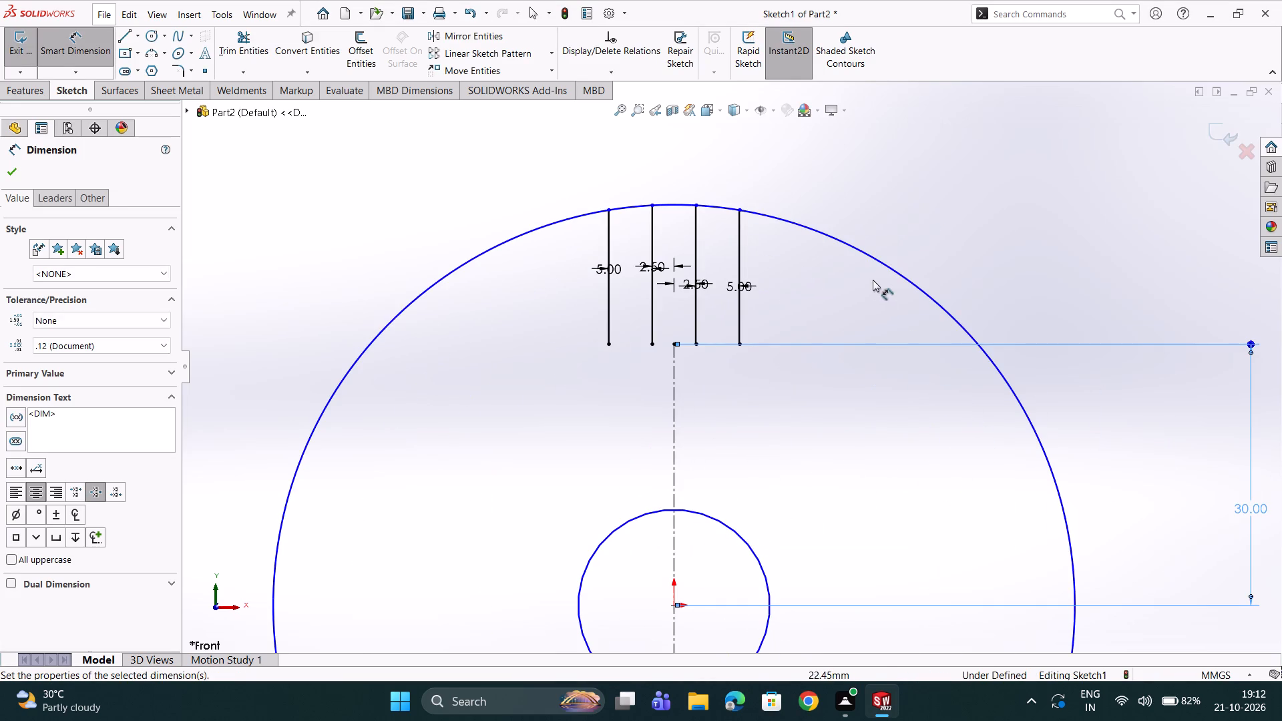
click(889, 263)
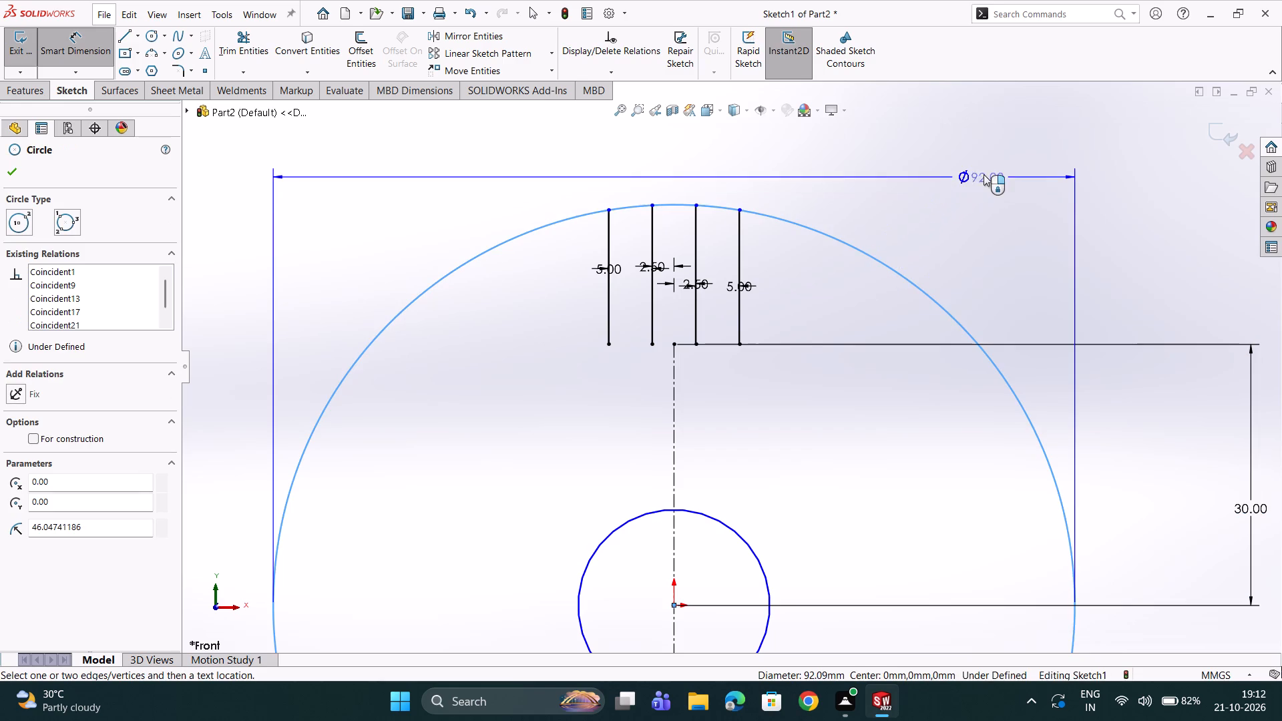
click(1103, 164)
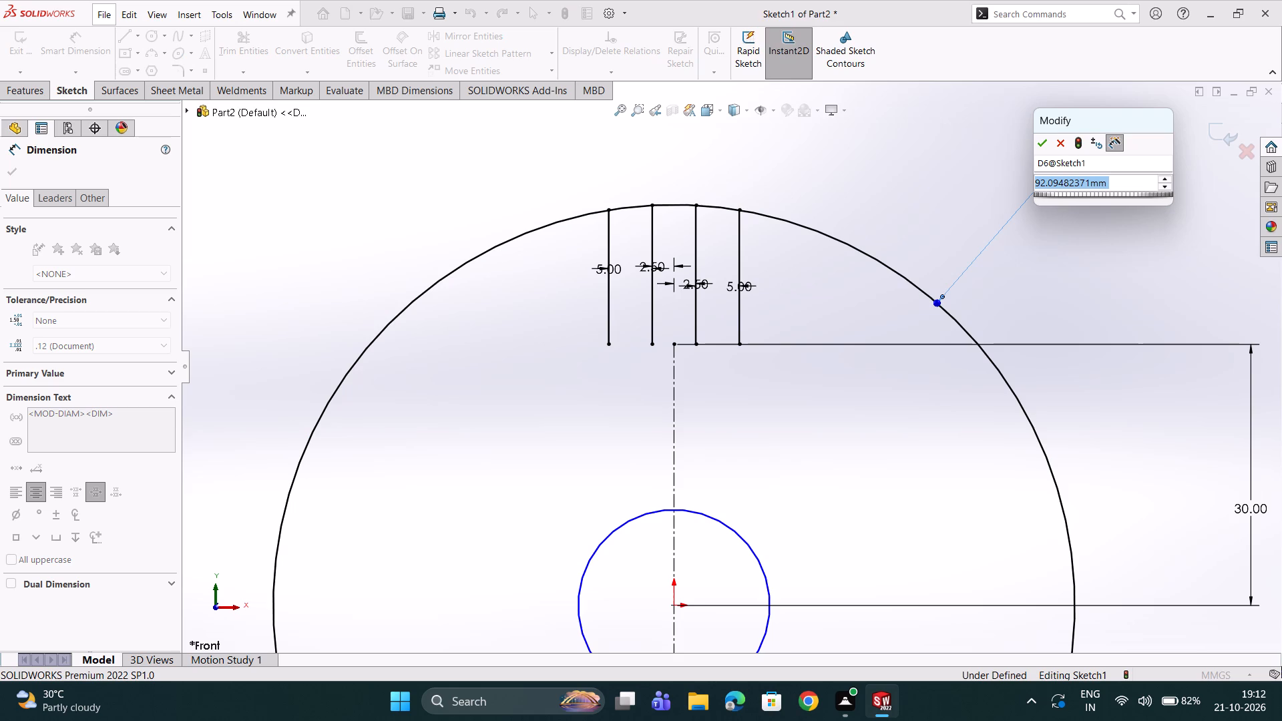
text(30)
key(Return)
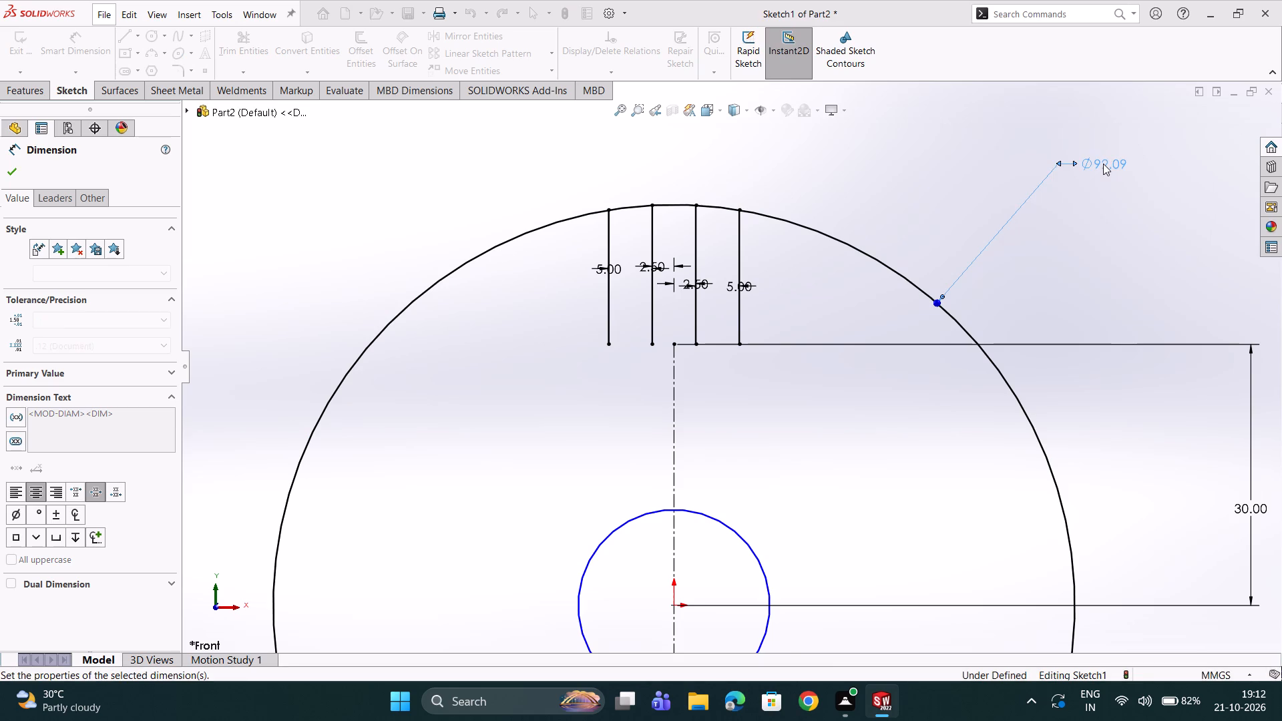
Dimension the inner circle's diameter and set it to 10 mm.
click(738, 538)
click(839, 501)
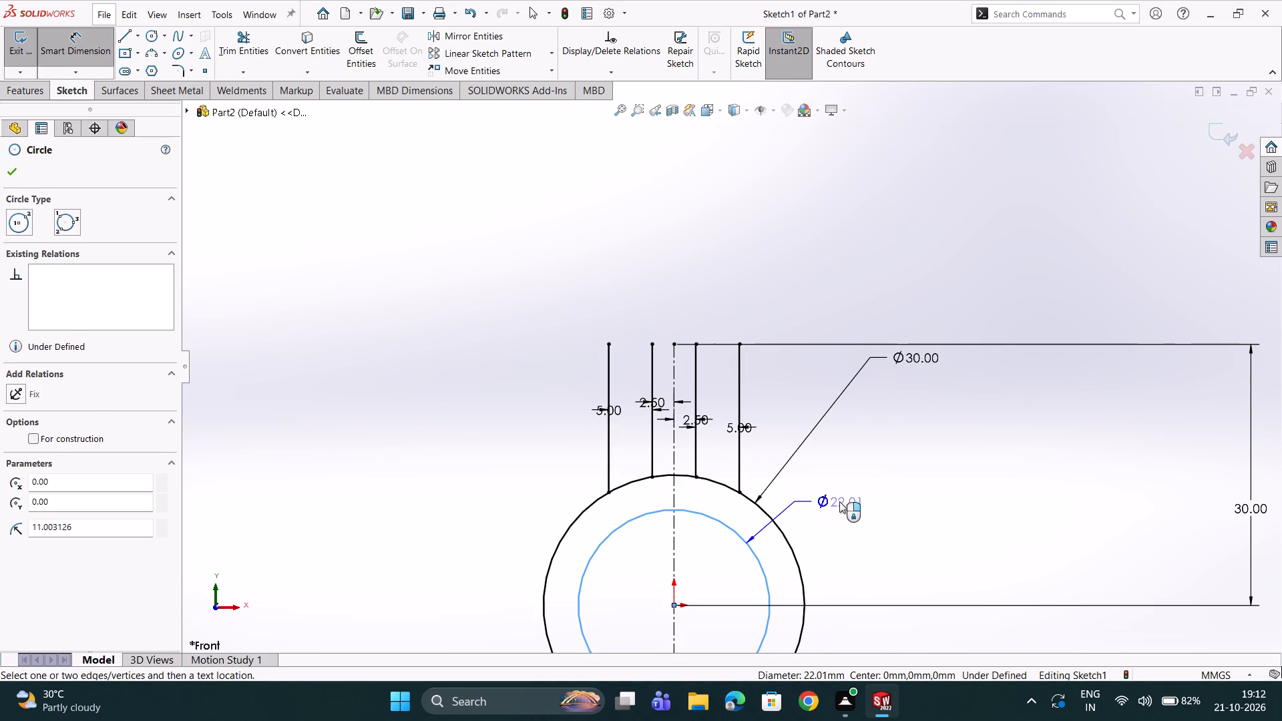
text(10)
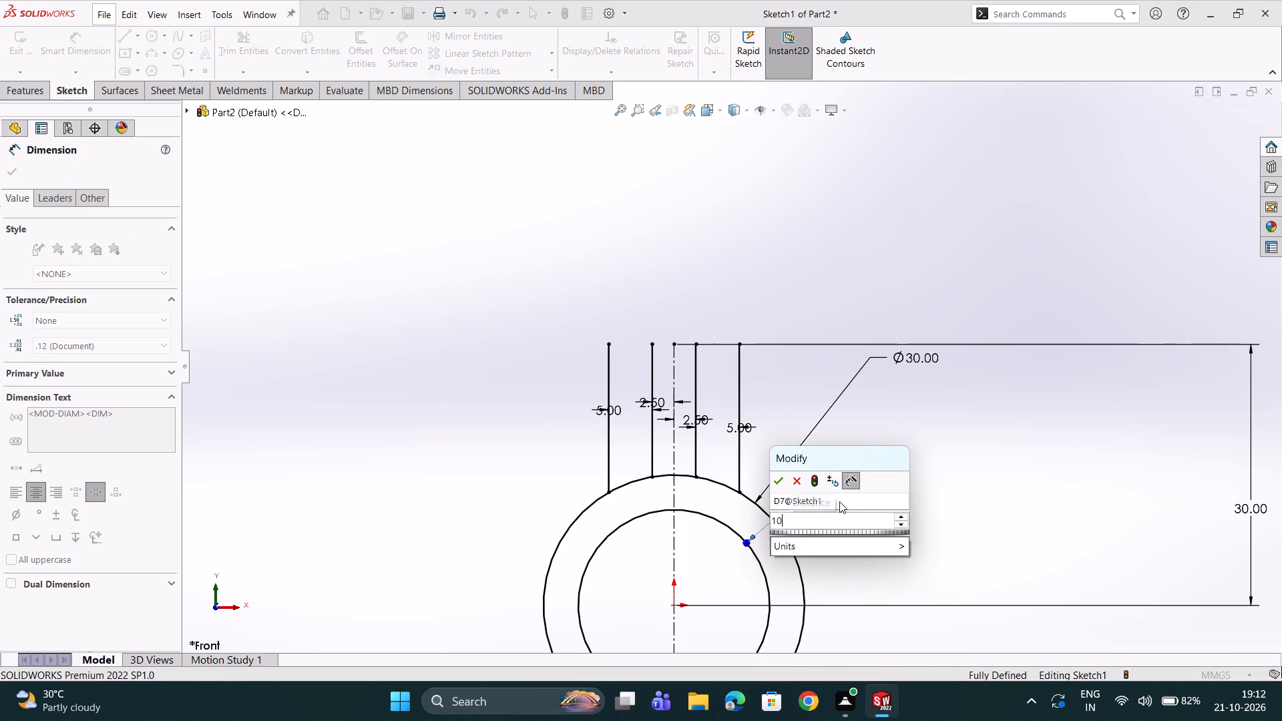
key(Return)
Close both lug outlines above the outer circle with horizontal lines joining the top endpoints of each vertical line pair.
scroll(856, 408, down, 1)
scroll(733, 517, down, 1)
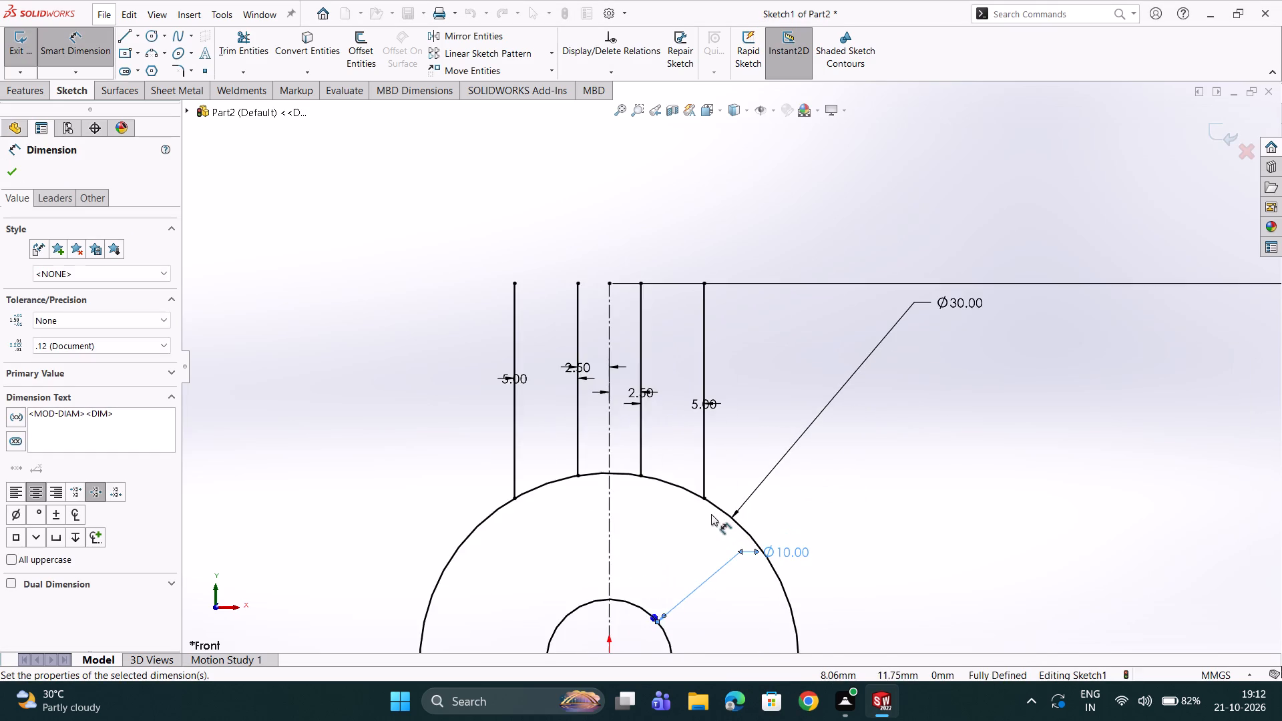
scroll(702, 510, up, 2)
scroll(628, 402, down, 3)
scroll(628, 407, up, 3)
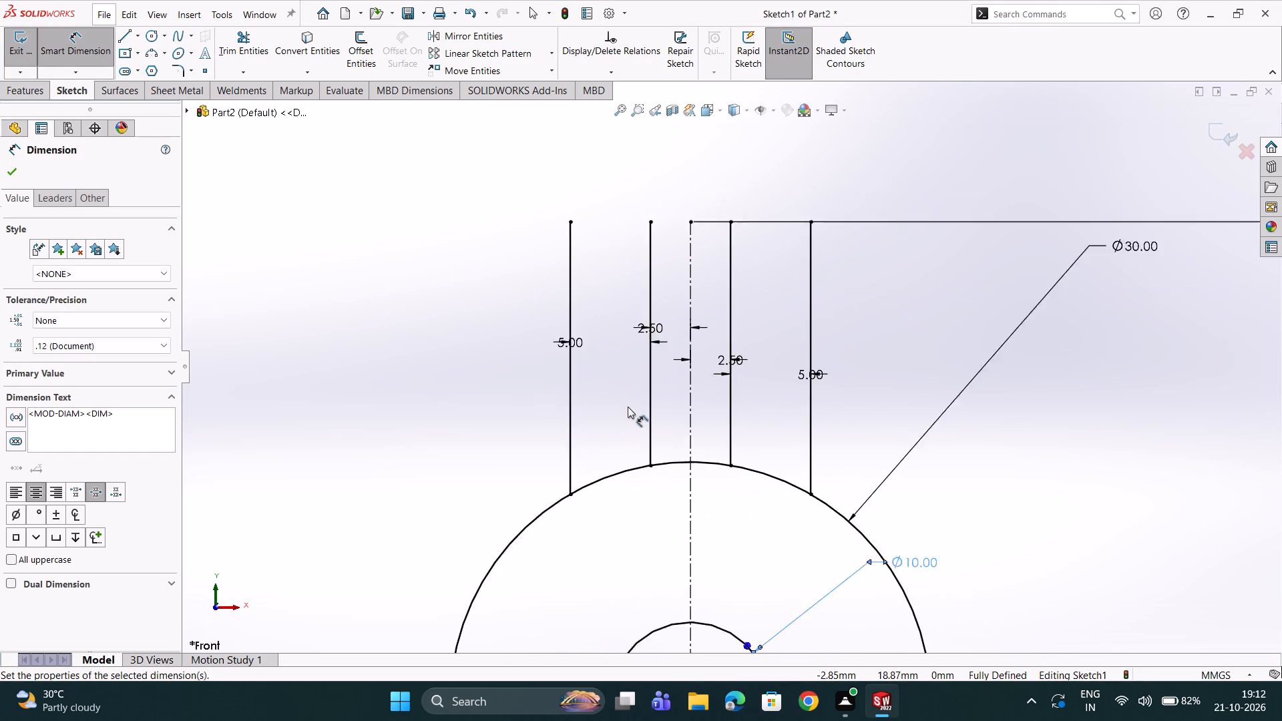
click(127, 39)
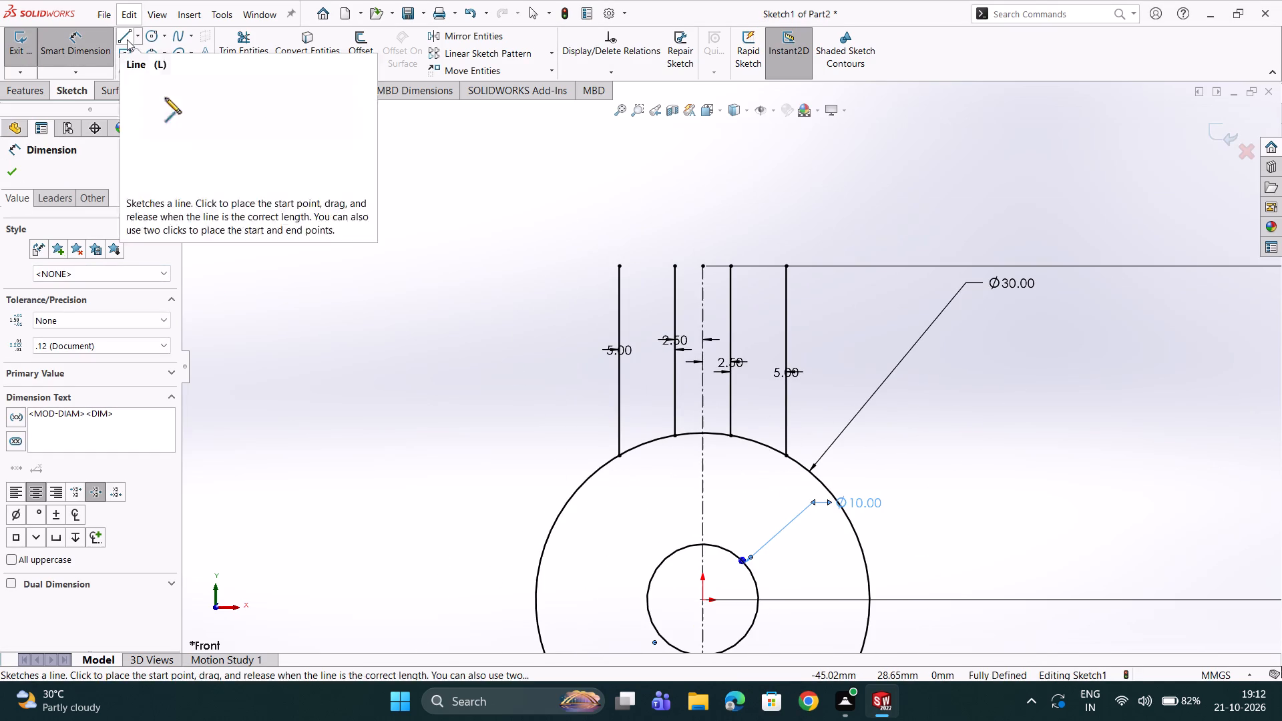
click(620, 264)
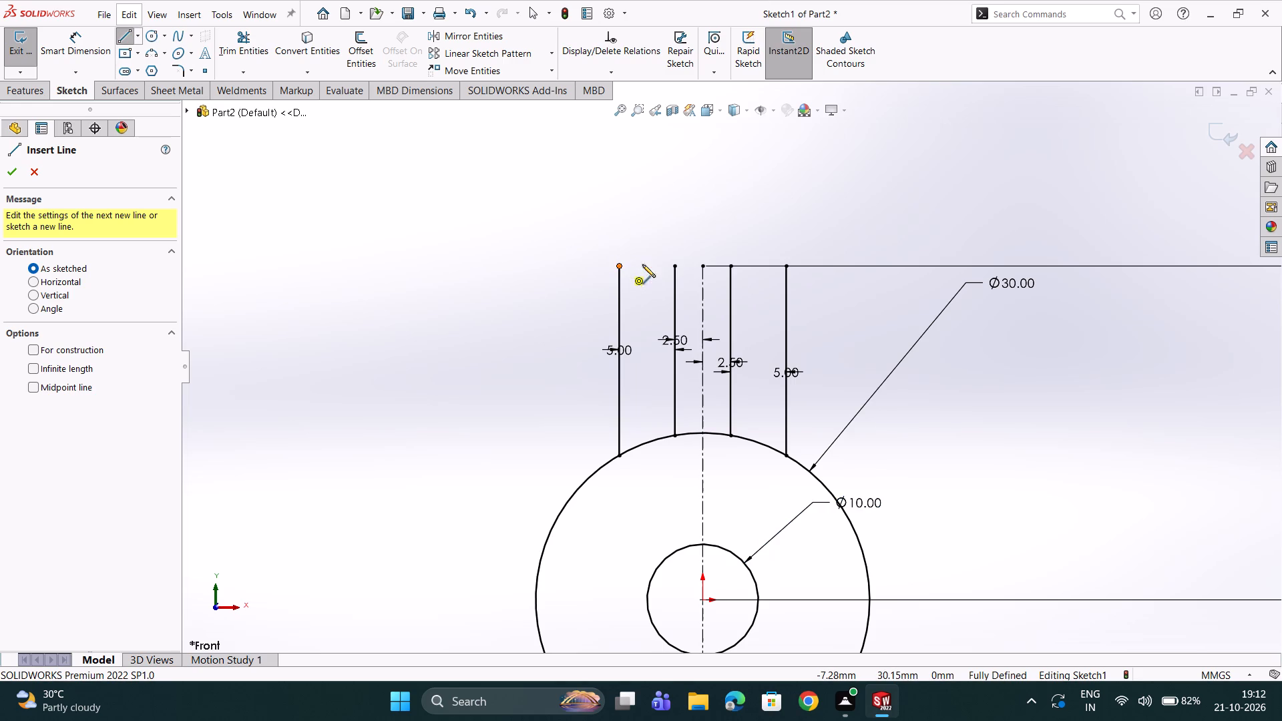
click(677, 266)
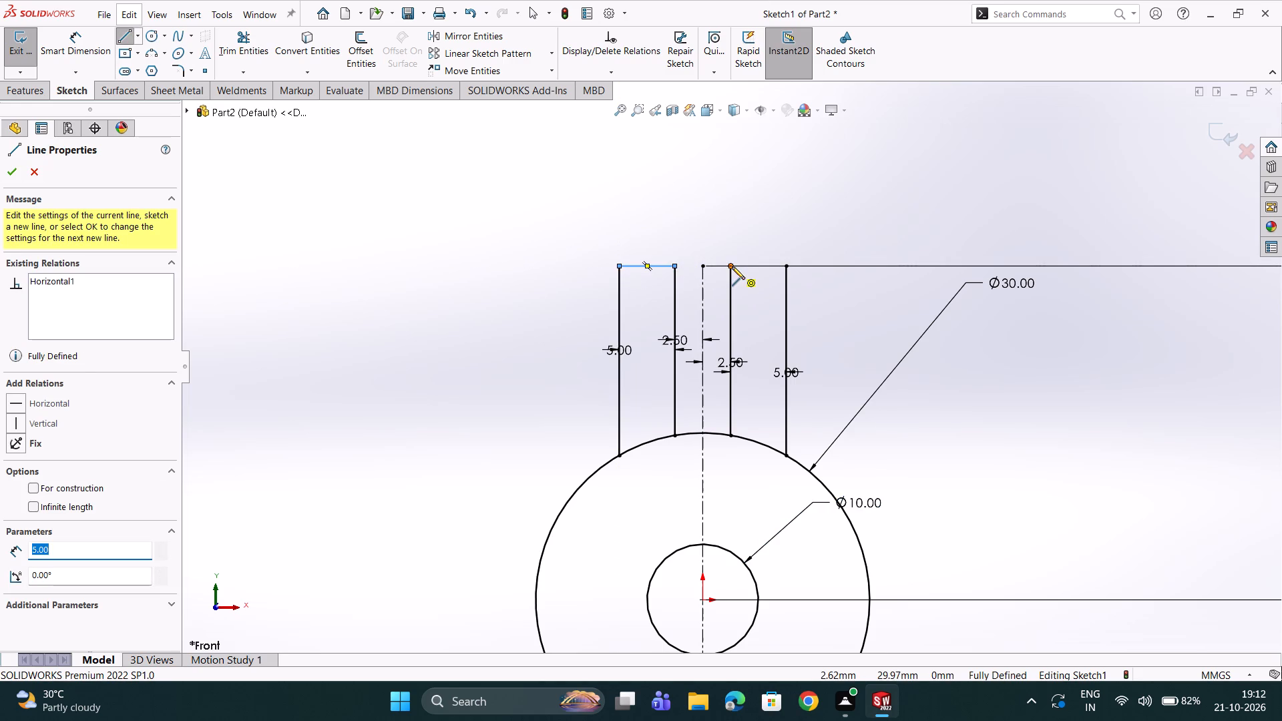
click(732, 266)
click(787, 266)
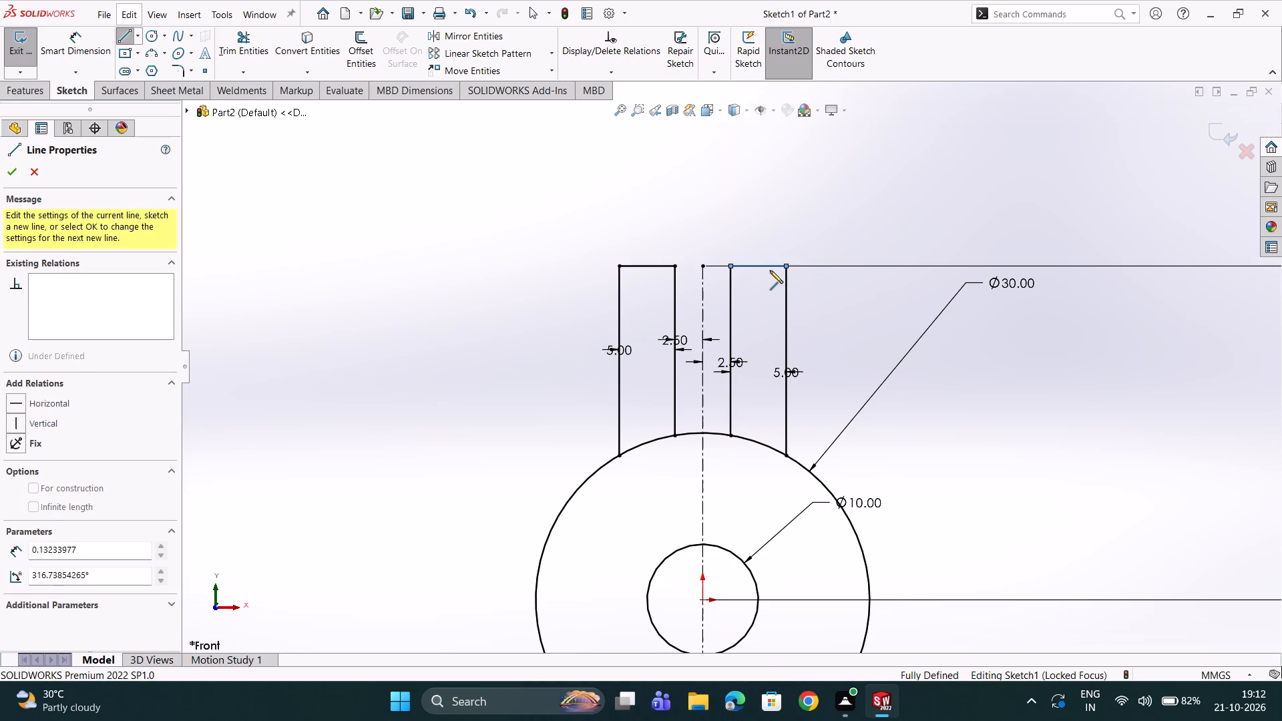
scroll(770, 270, down, 2)
right_click(771, 246)
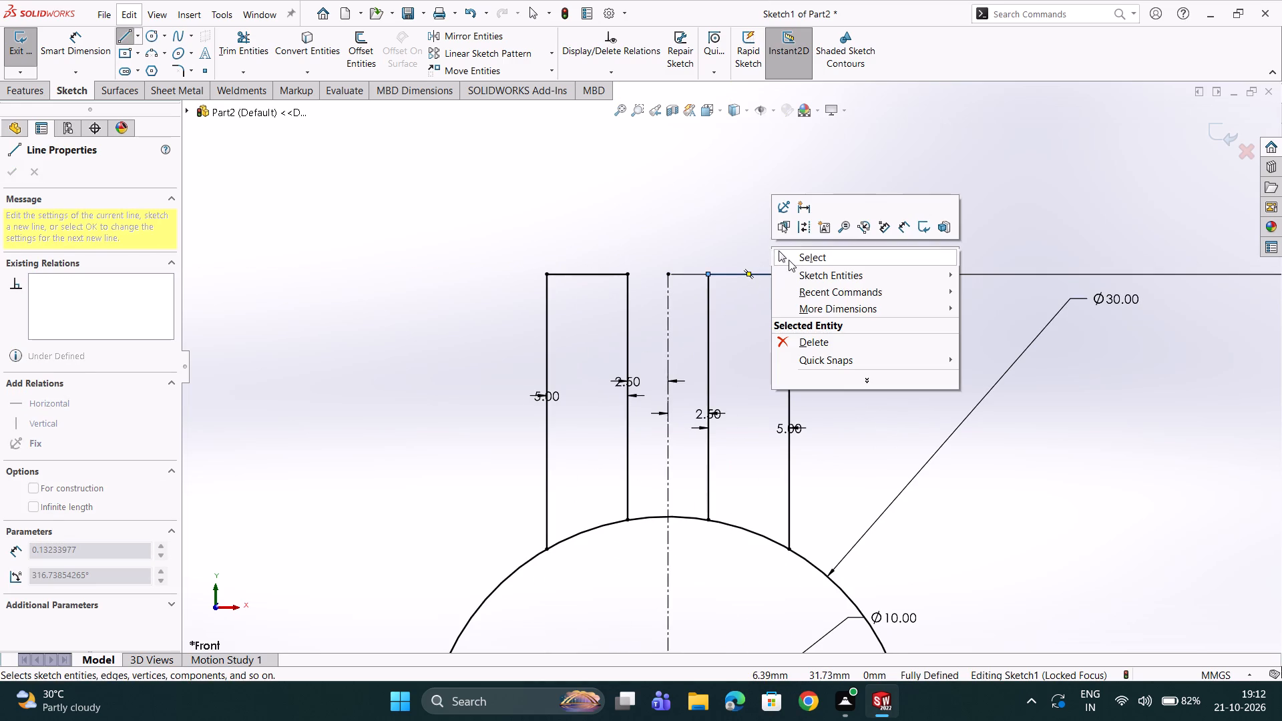
click(789, 260)
Circular-pattern the six lines of the two upper lugs about the origin, with 4 equally spaced instances over 360 degrees.
scroll(727, 300, down, 2)
scroll(728, 300, up, 5)
scroll(743, 398, down, 3)
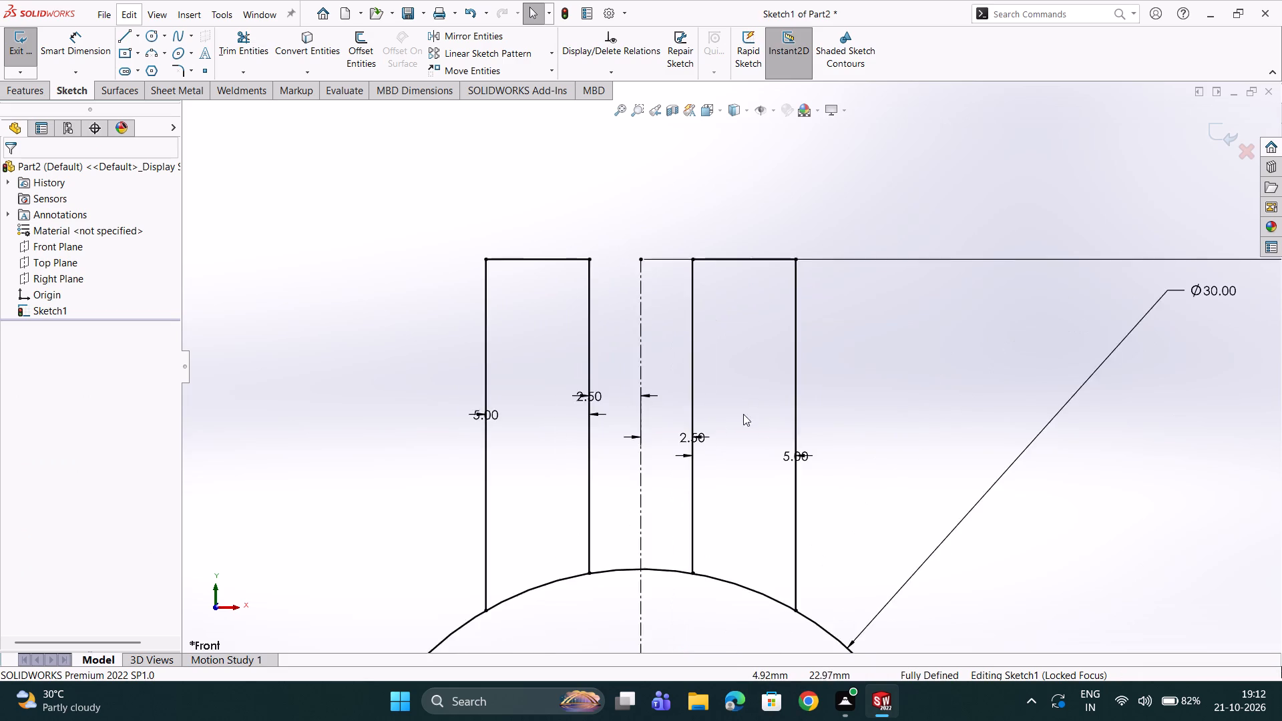
scroll(740, 424, up, 6)
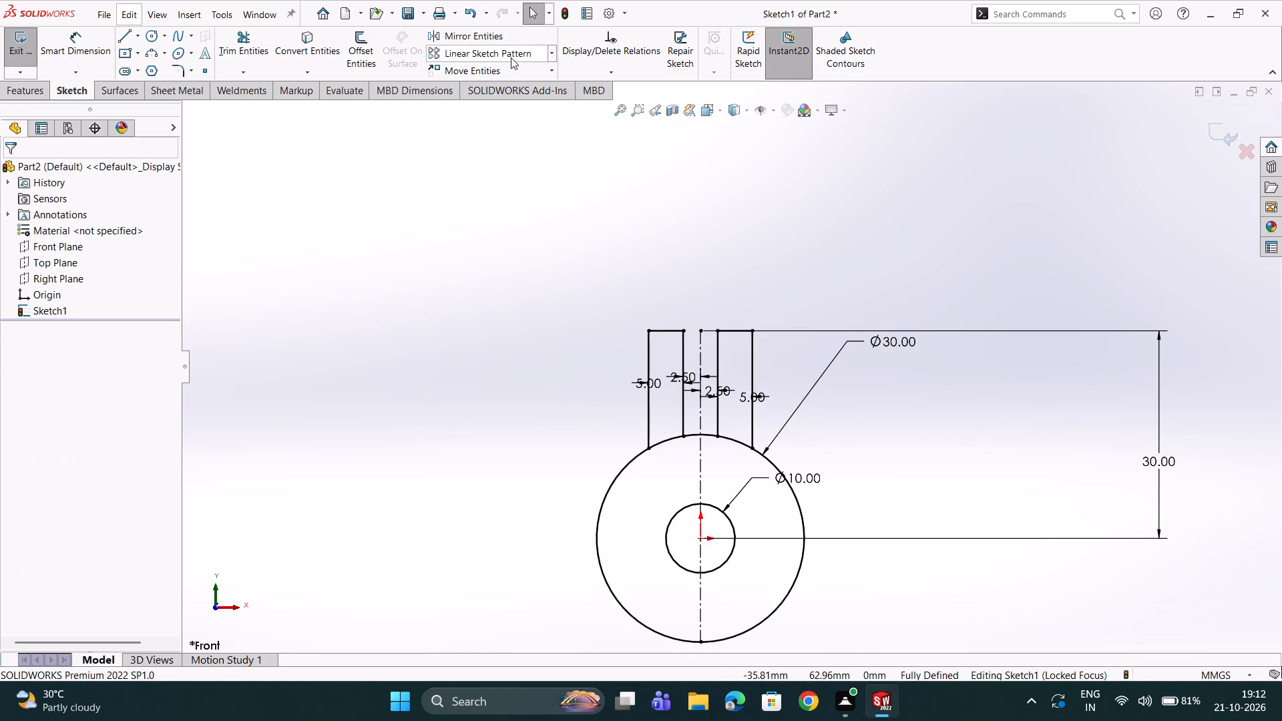
click(552, 55)
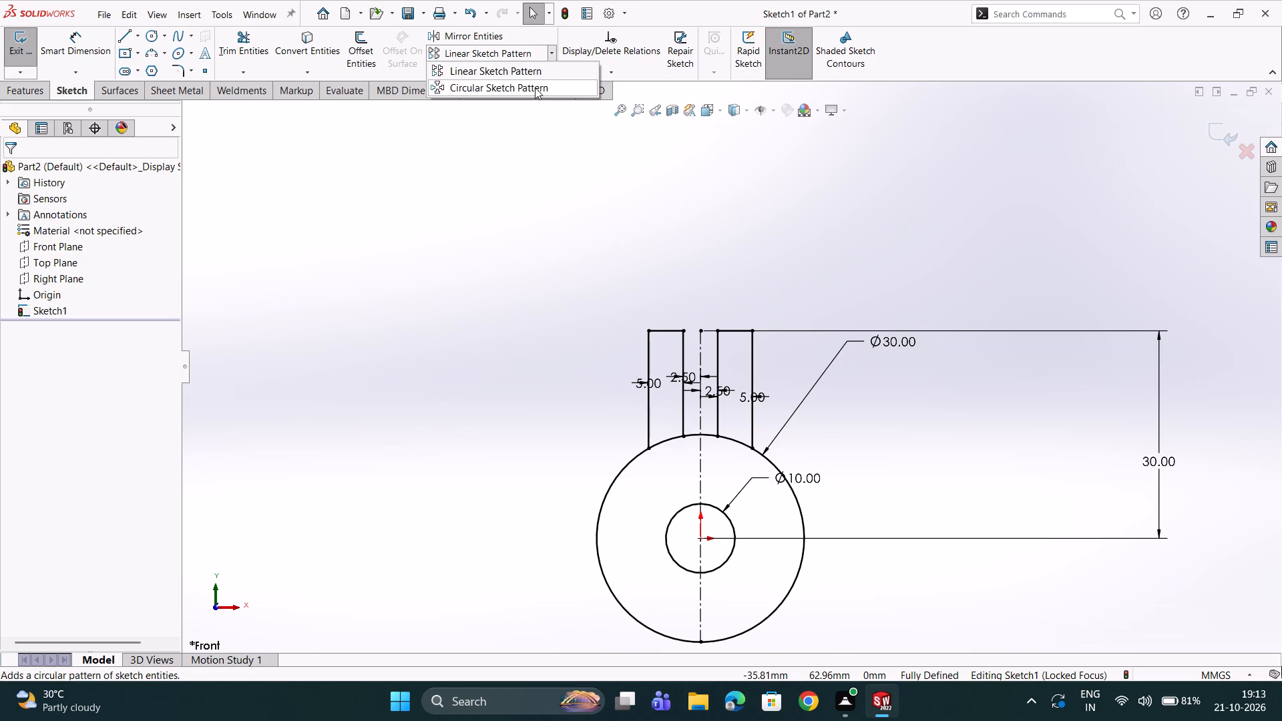
click(535, 87)
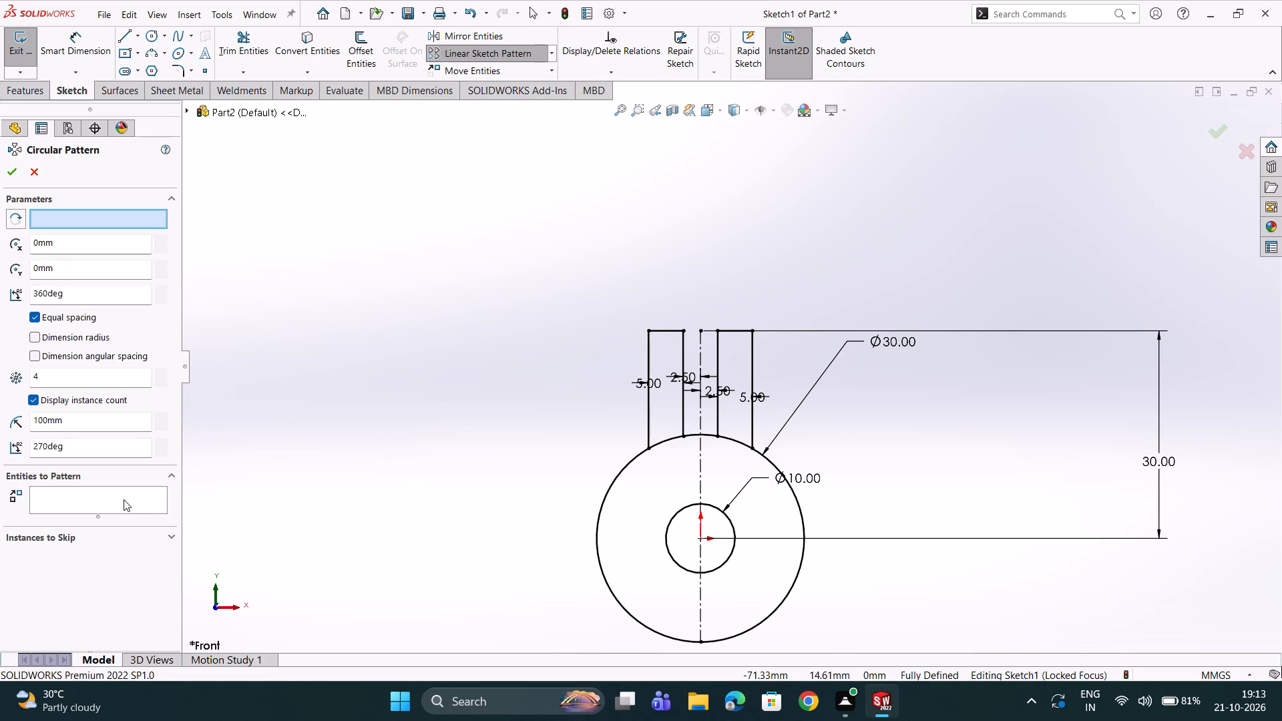
click(103, 479)
click(102, 491)
click(105, 478)
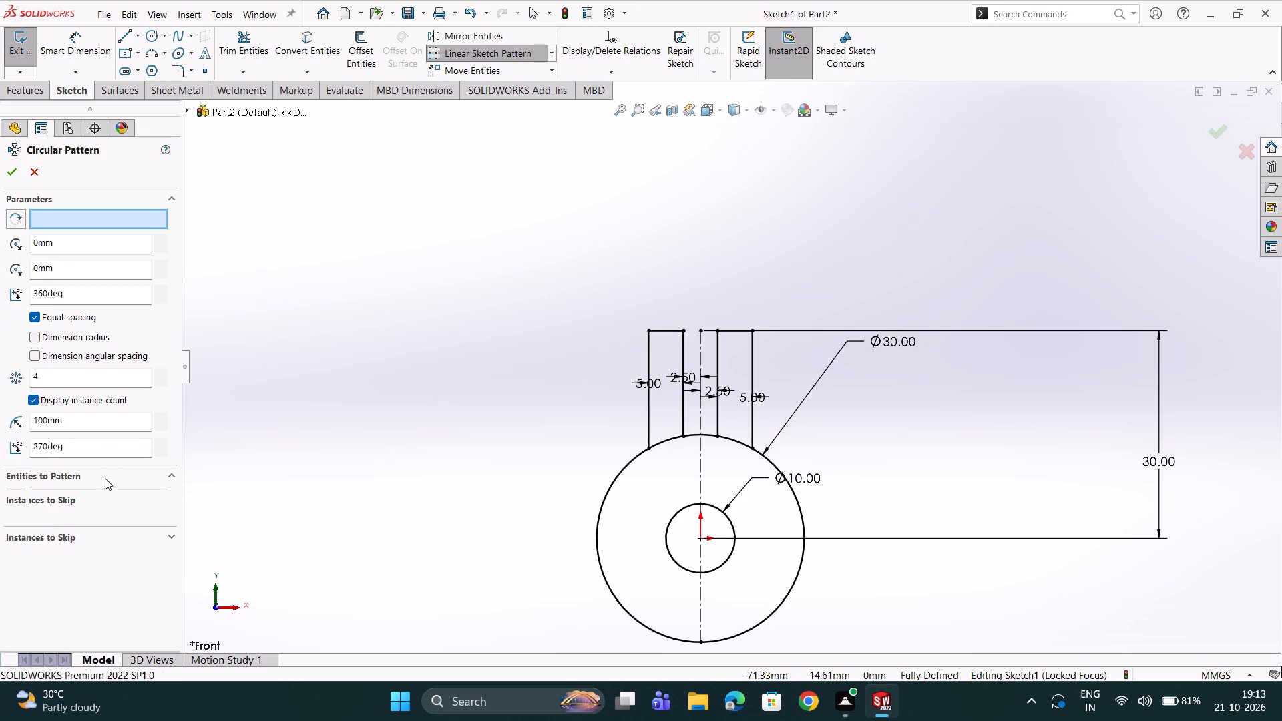
click(103, 493)
scroll(795, 449, down, 3)
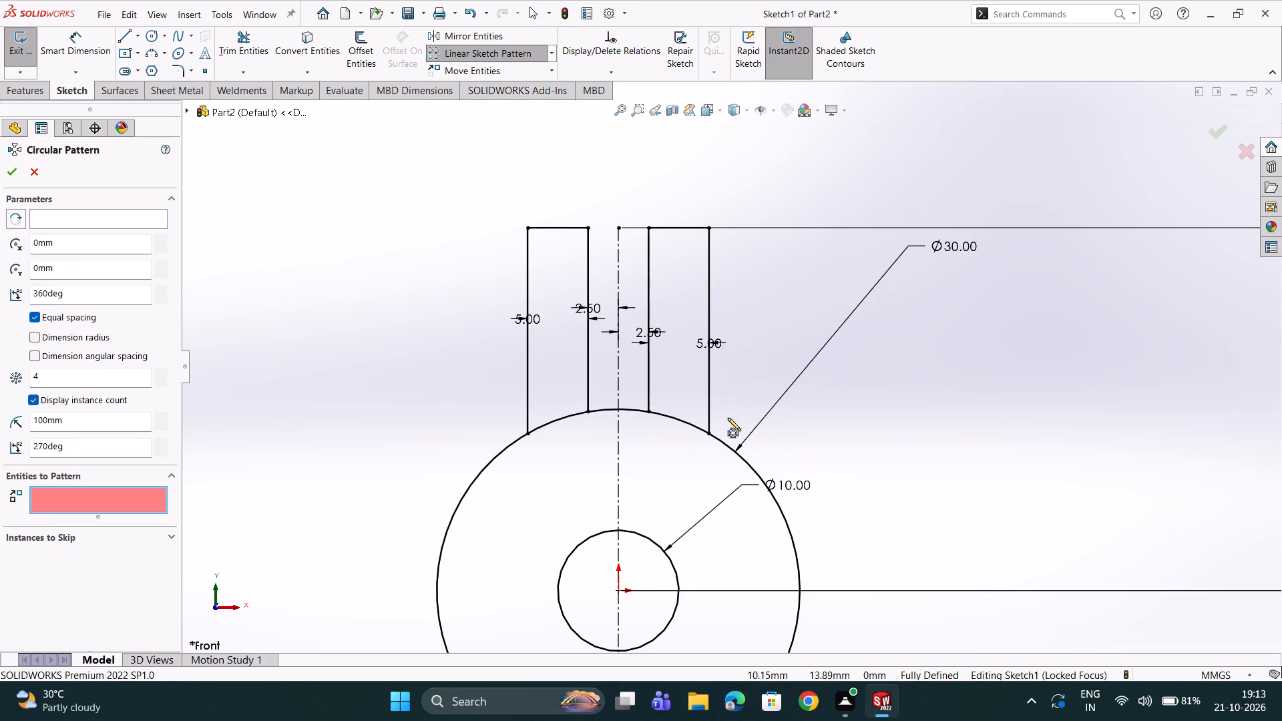
click(710, 407)
click(647, 393)
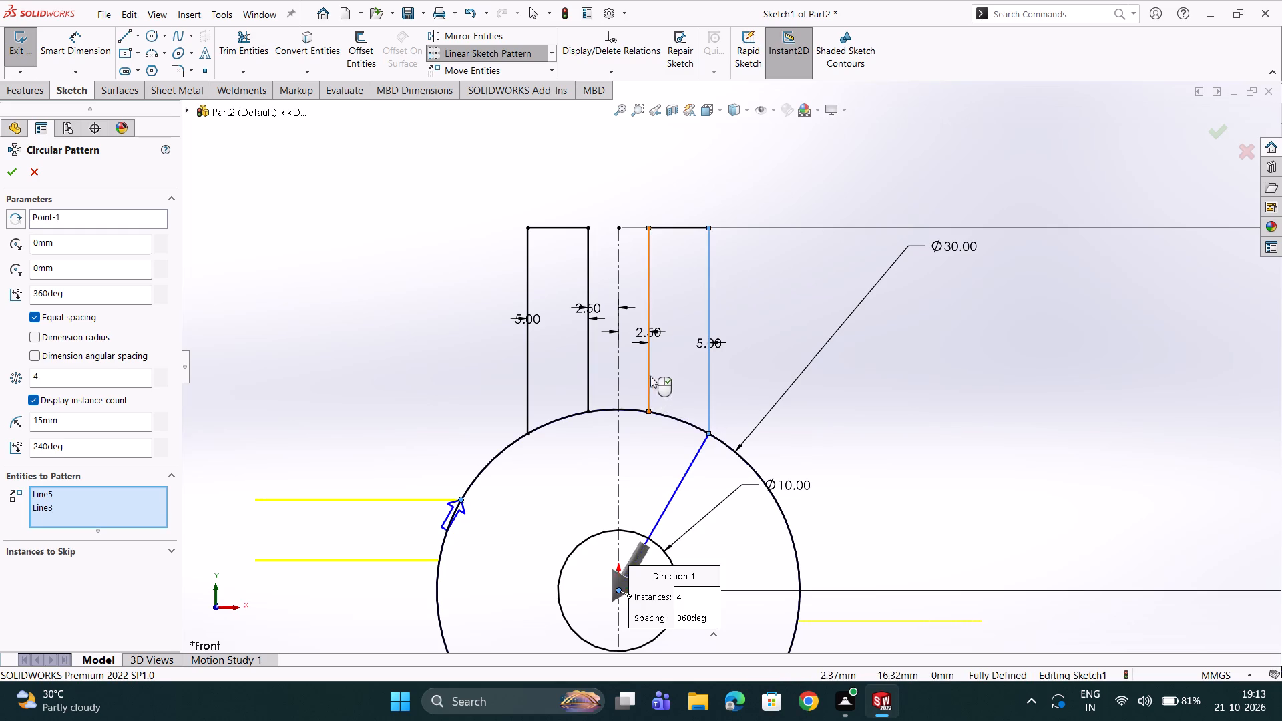
click(684, 230)
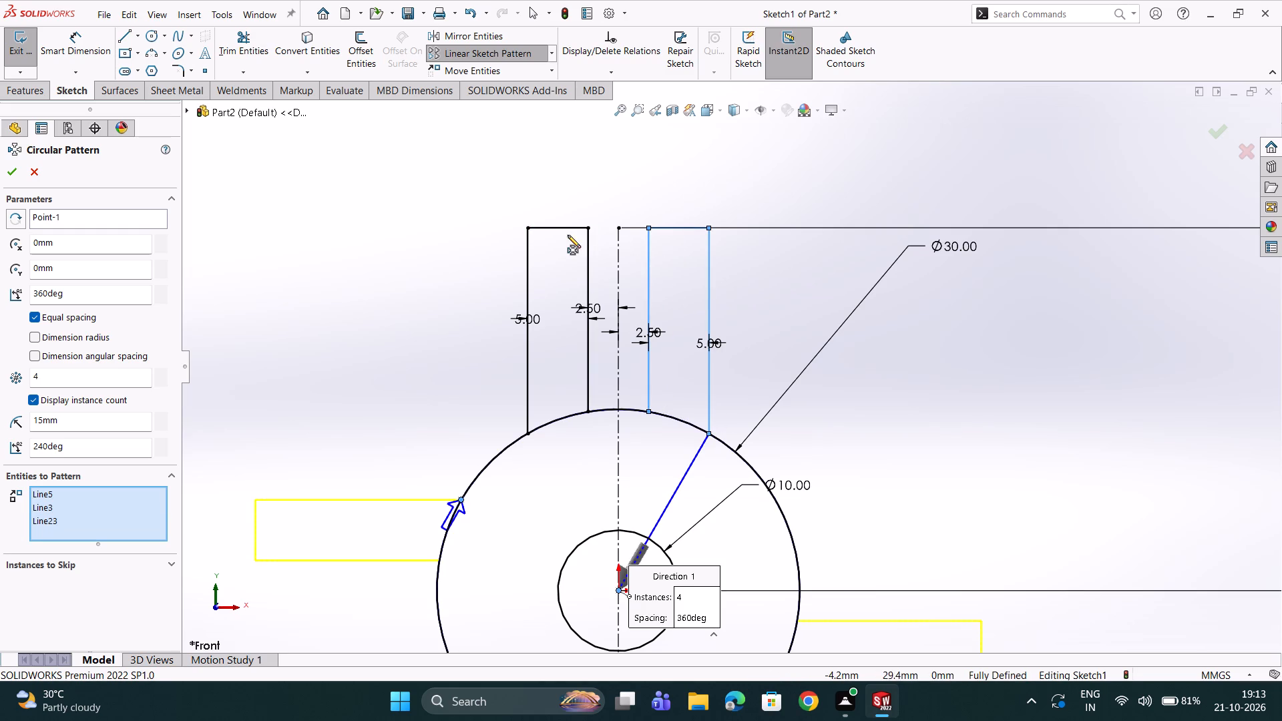
click(566, 230)
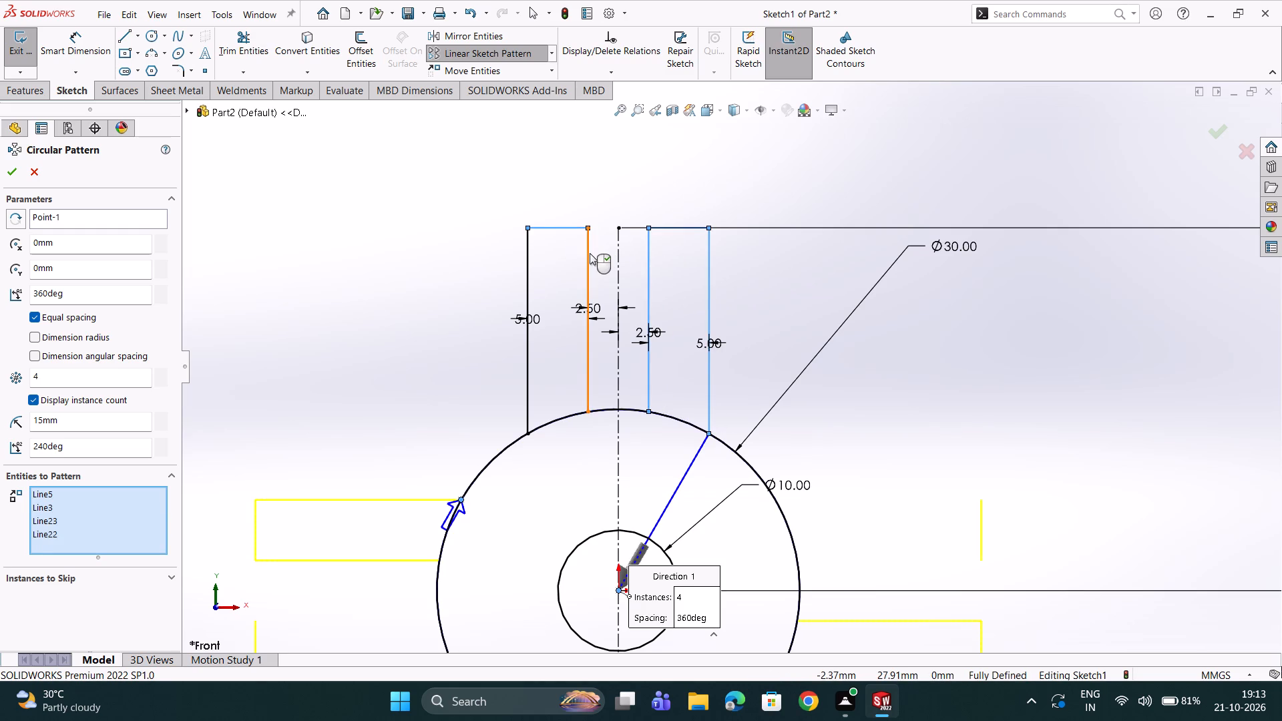
click(590, 253)
double_click(529, 263)
scroll(579, 318, up, 2)
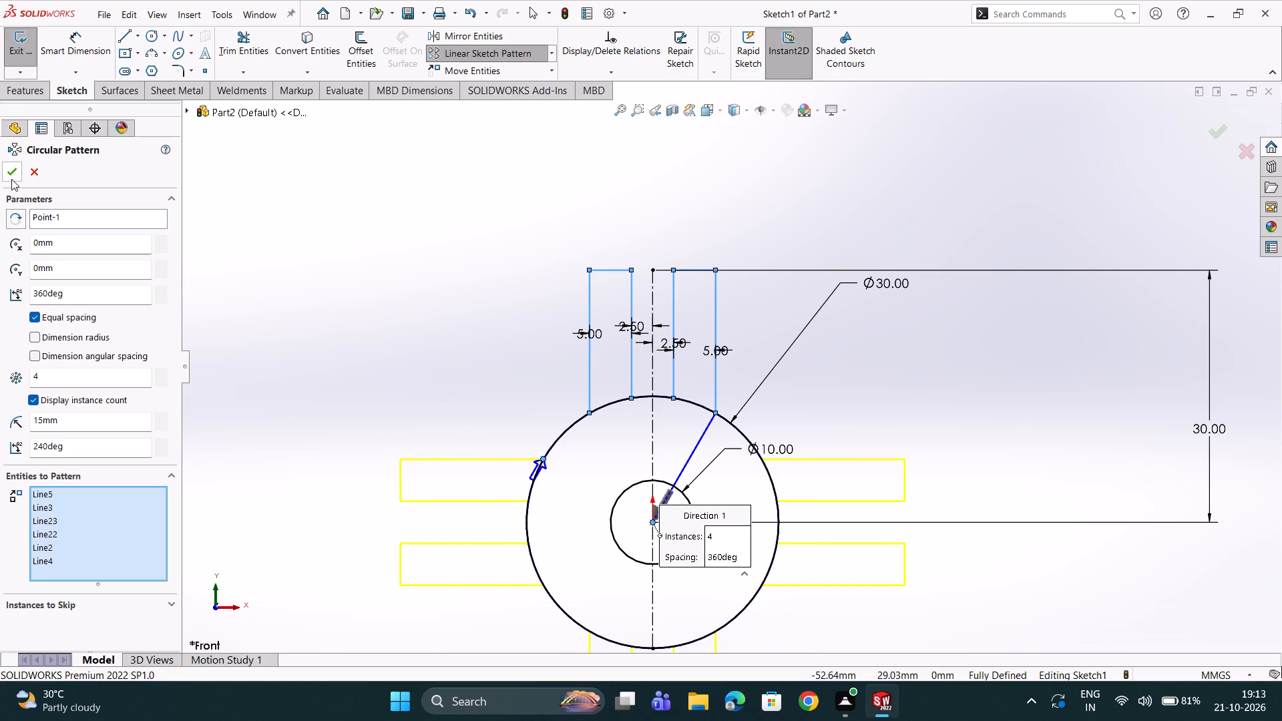
click(11, 179)
Examine the patterned lug outlines around the 30 mm circle.
scroll(530, 457, up, 3)
scroll(663, 452, down, 2)
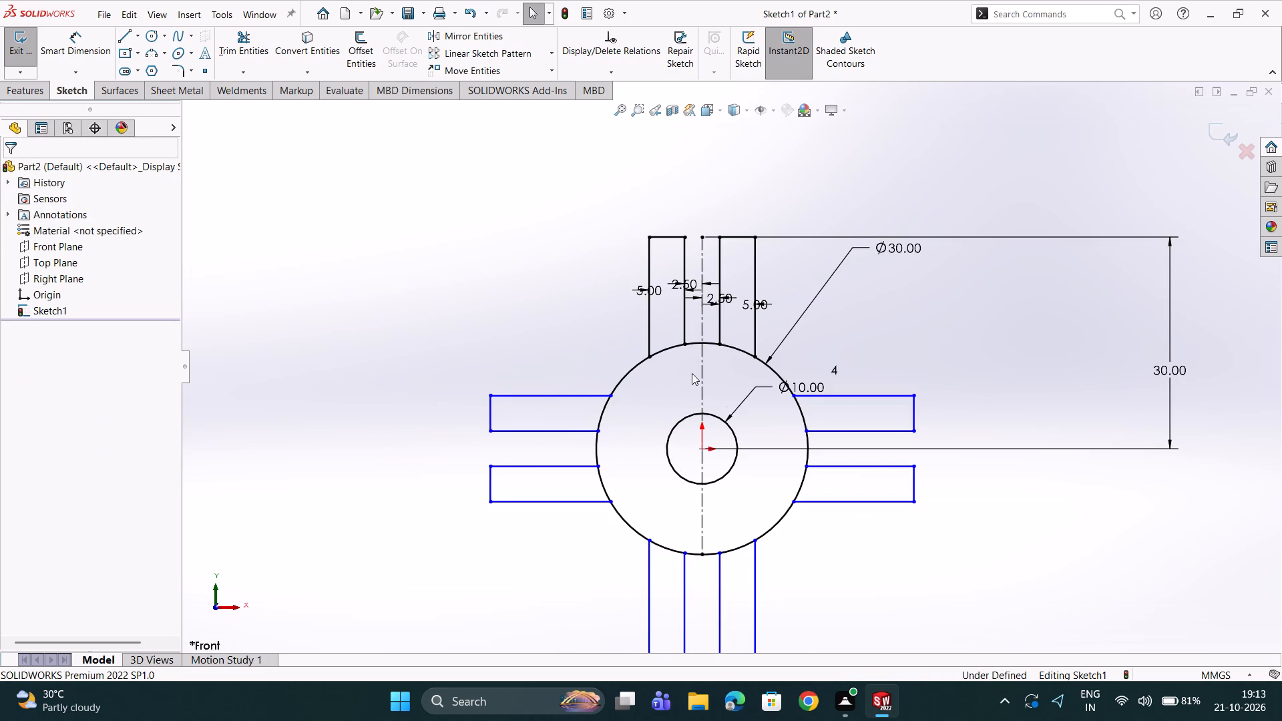
scroll(746, 407, up, 1)
scroll(710, 358, down, 3)
scroll(749, 321, down, 1)
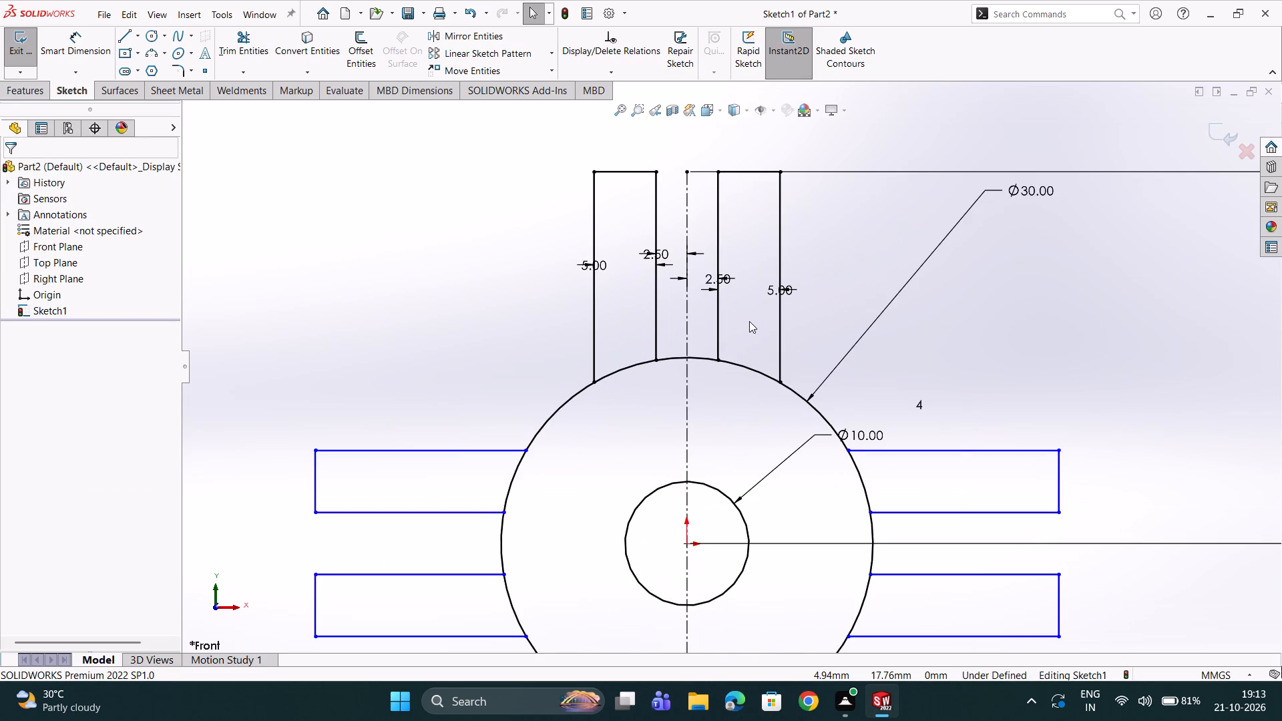
scroll(763, 318, down, 1)
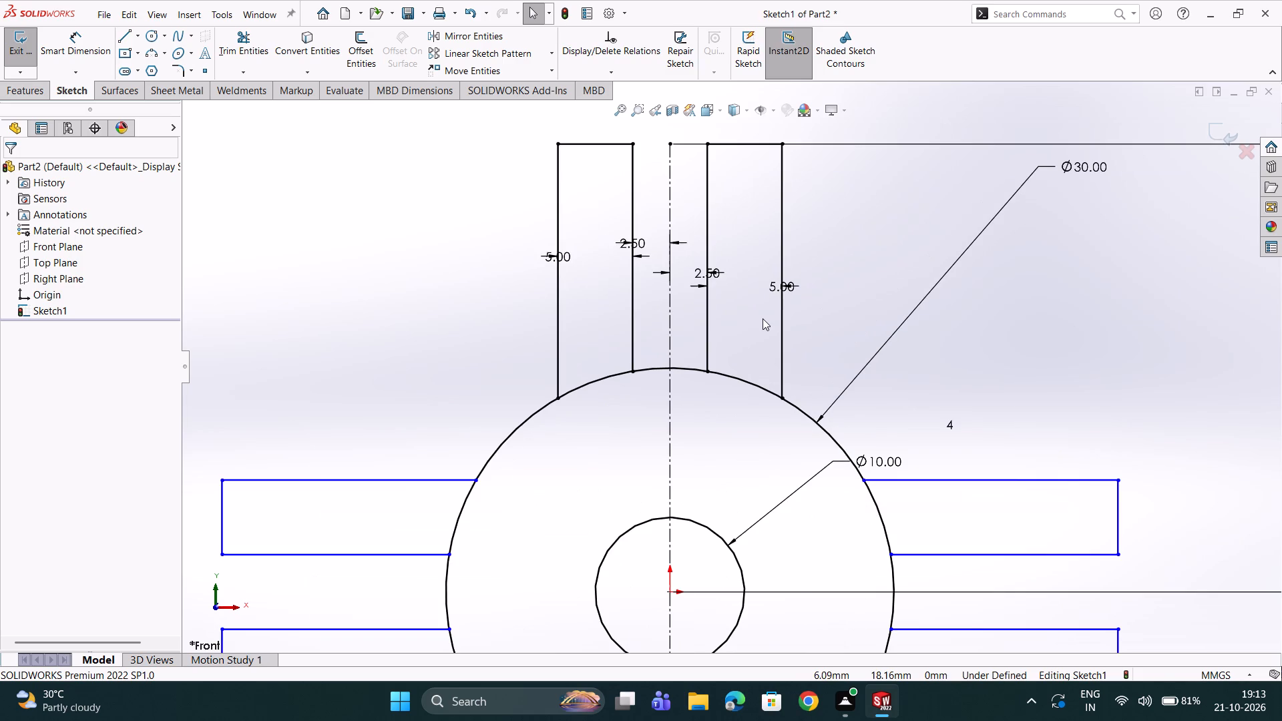
scroll(763, 318, up, 1)
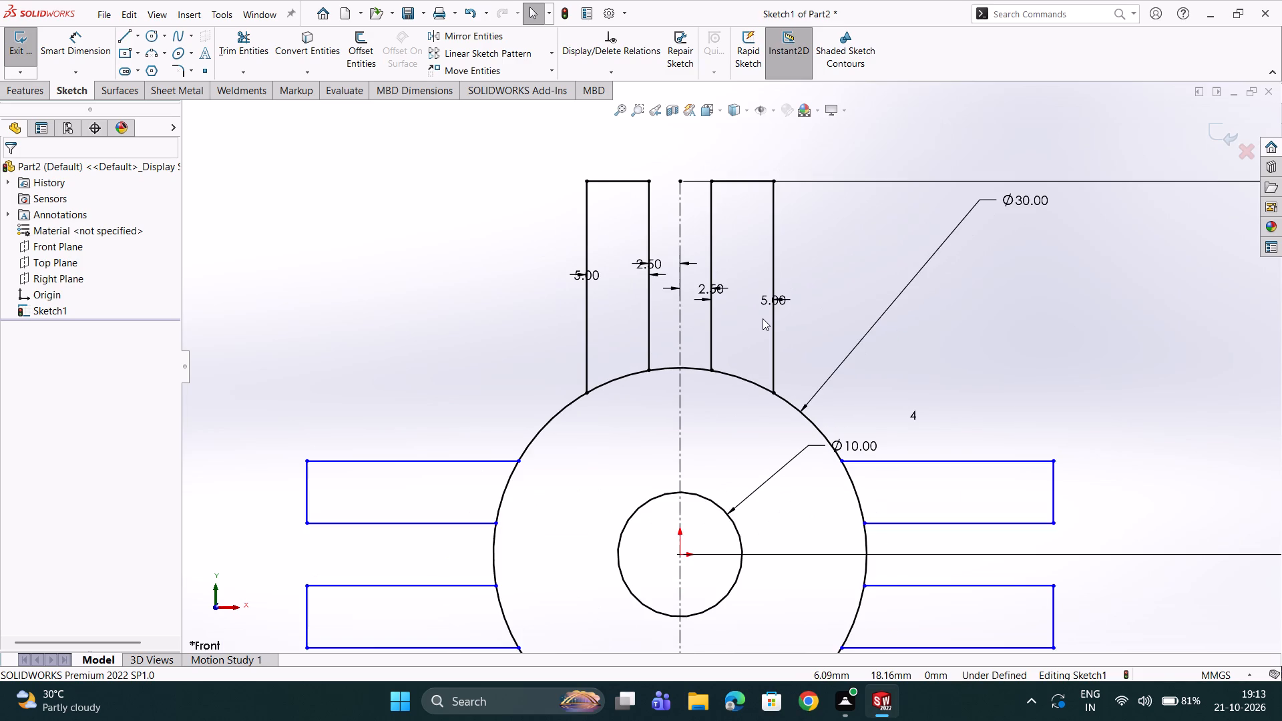
scroll(664, 254, up, 2)
scroll(773, 369, up, 2)
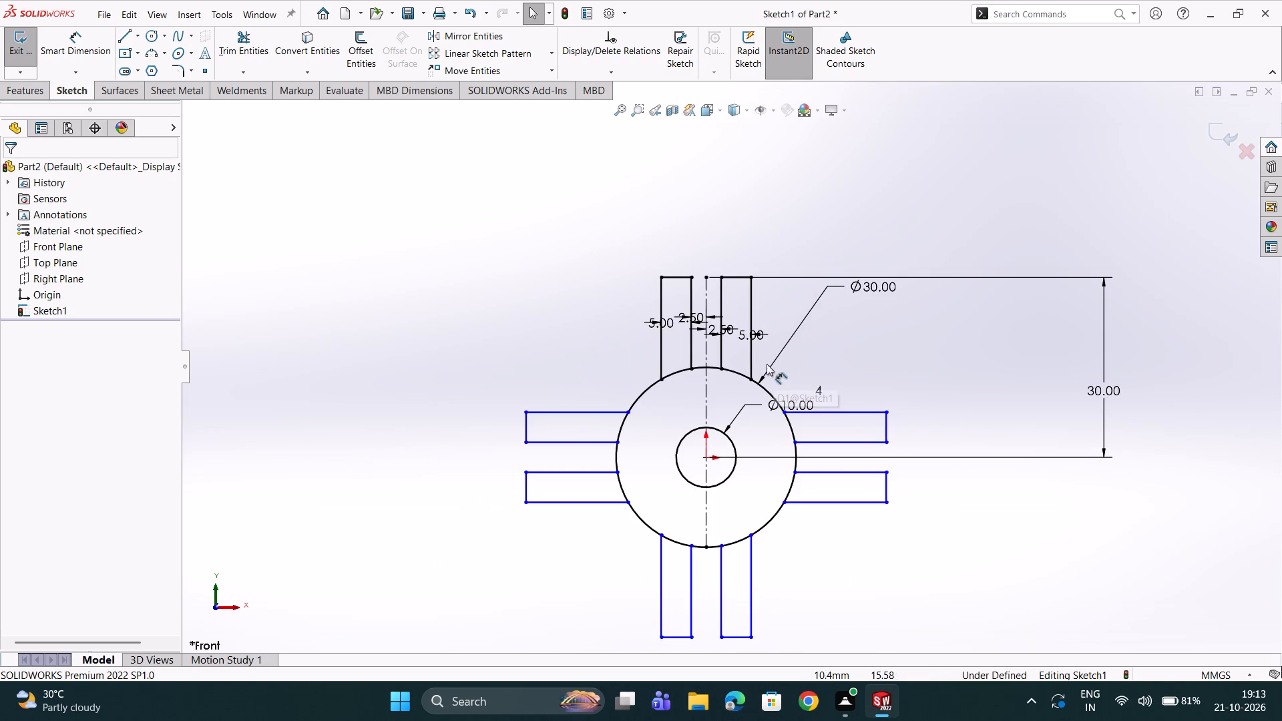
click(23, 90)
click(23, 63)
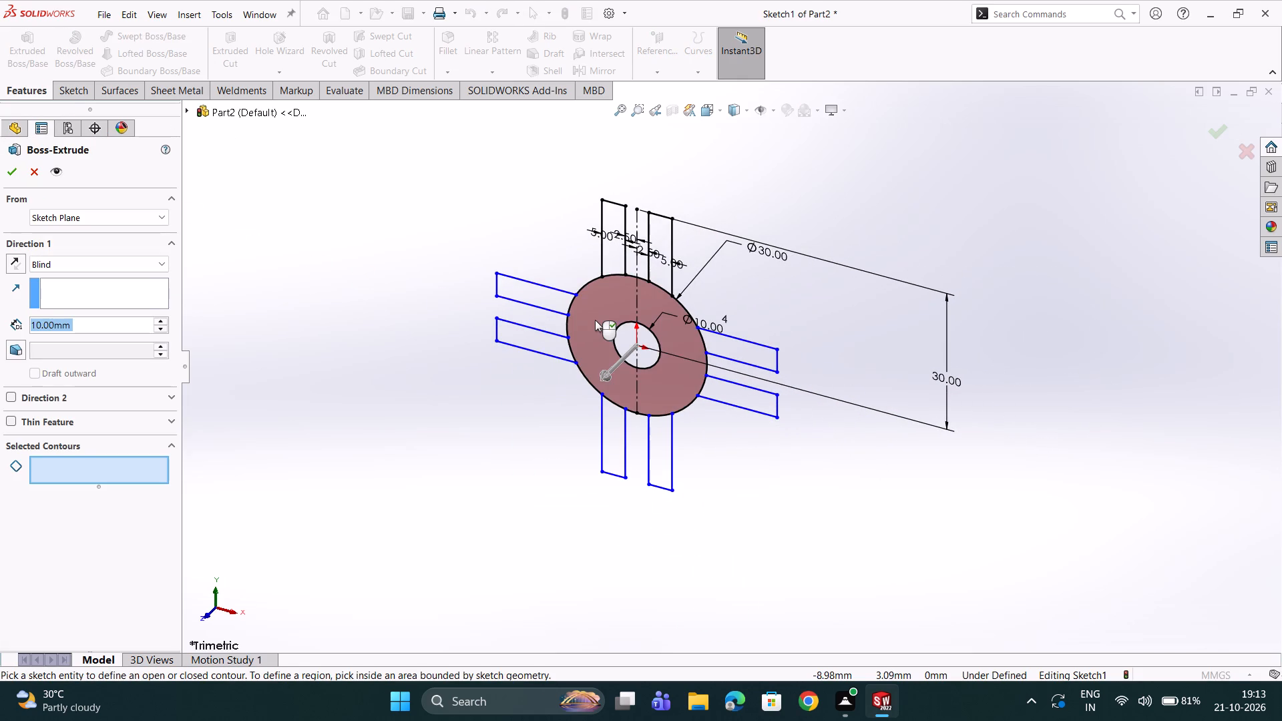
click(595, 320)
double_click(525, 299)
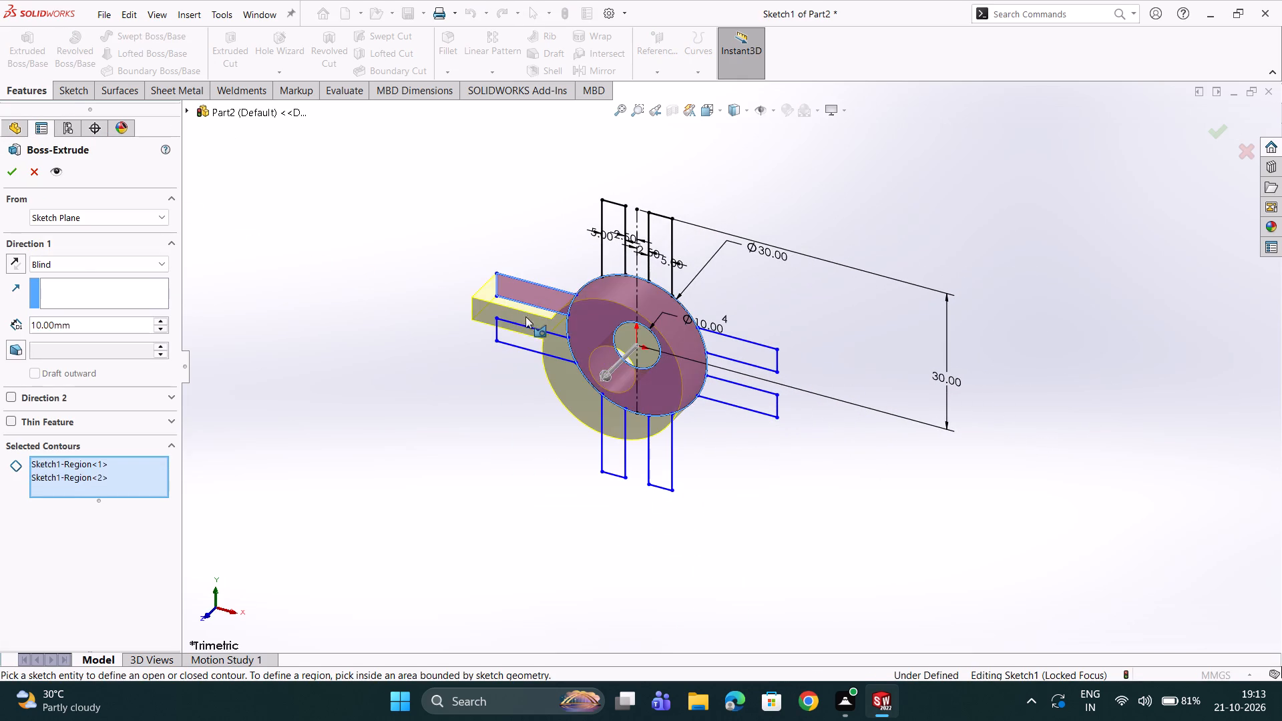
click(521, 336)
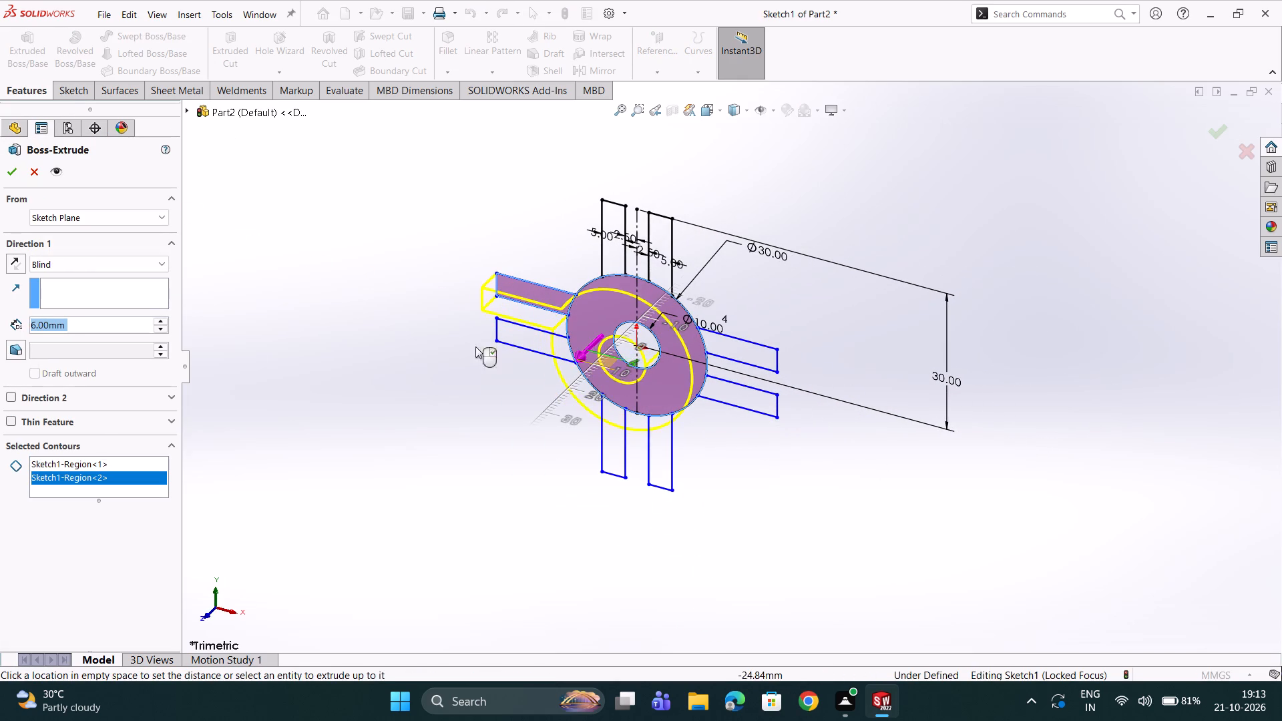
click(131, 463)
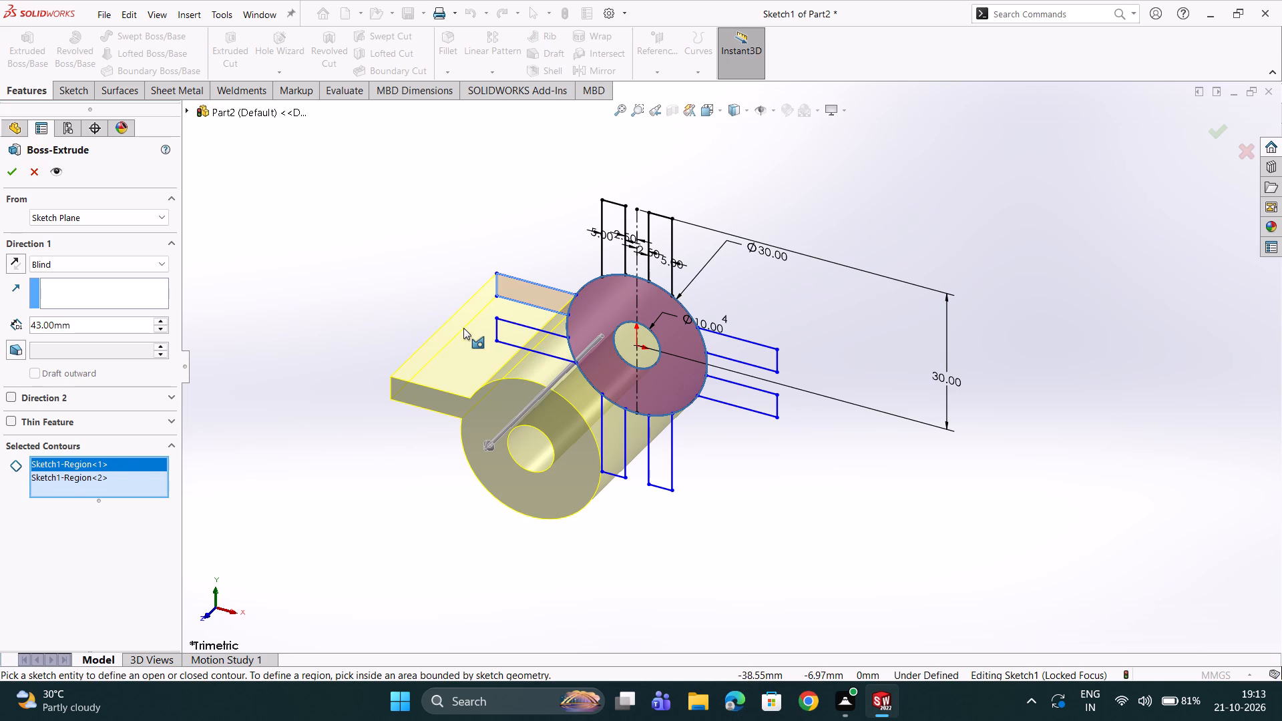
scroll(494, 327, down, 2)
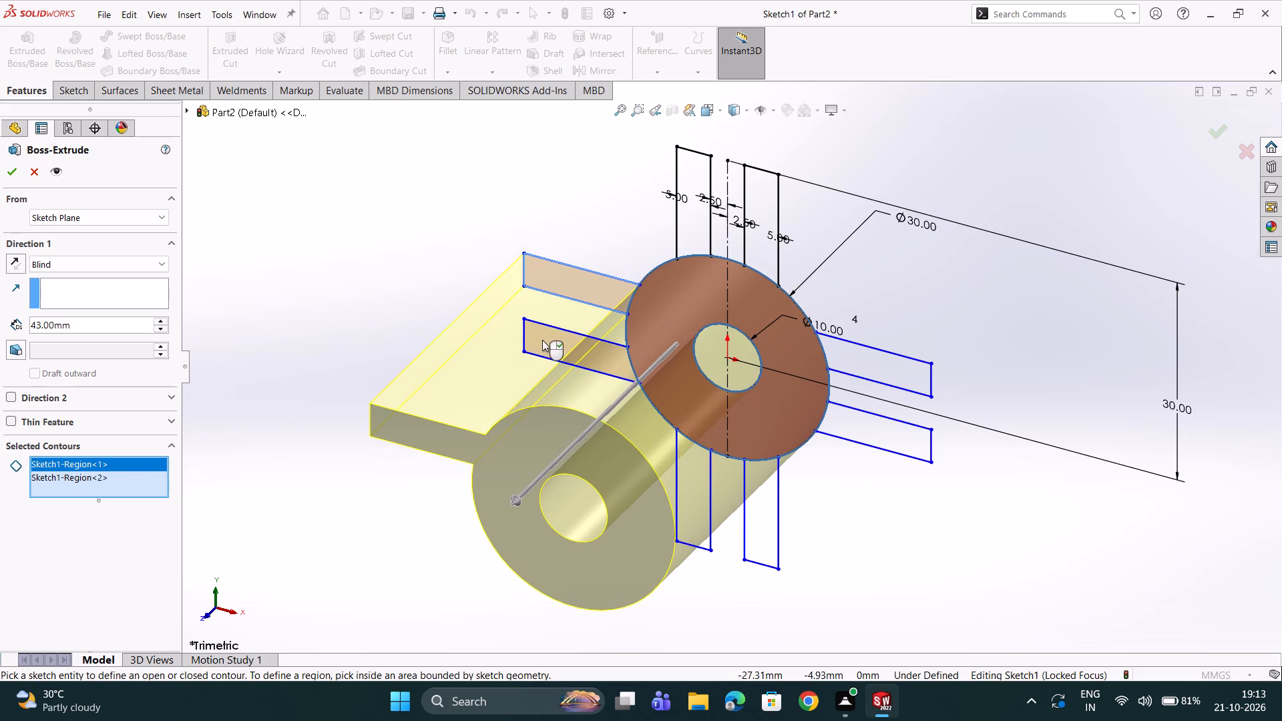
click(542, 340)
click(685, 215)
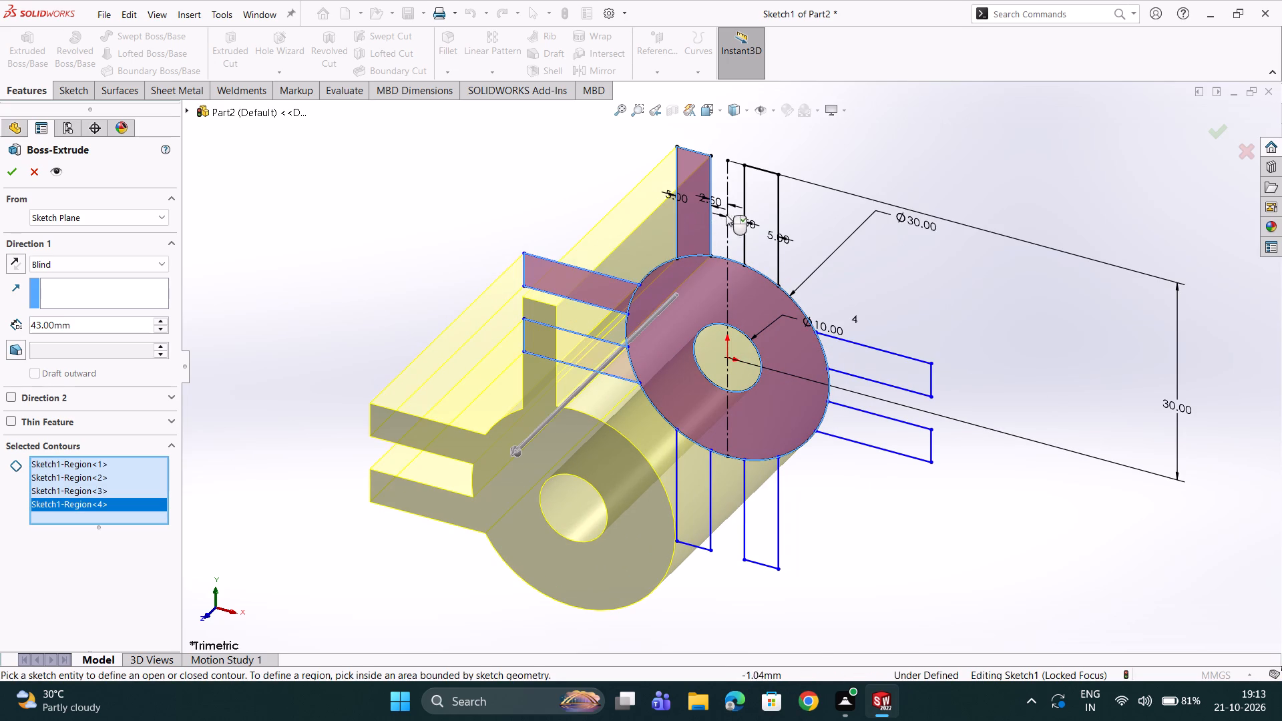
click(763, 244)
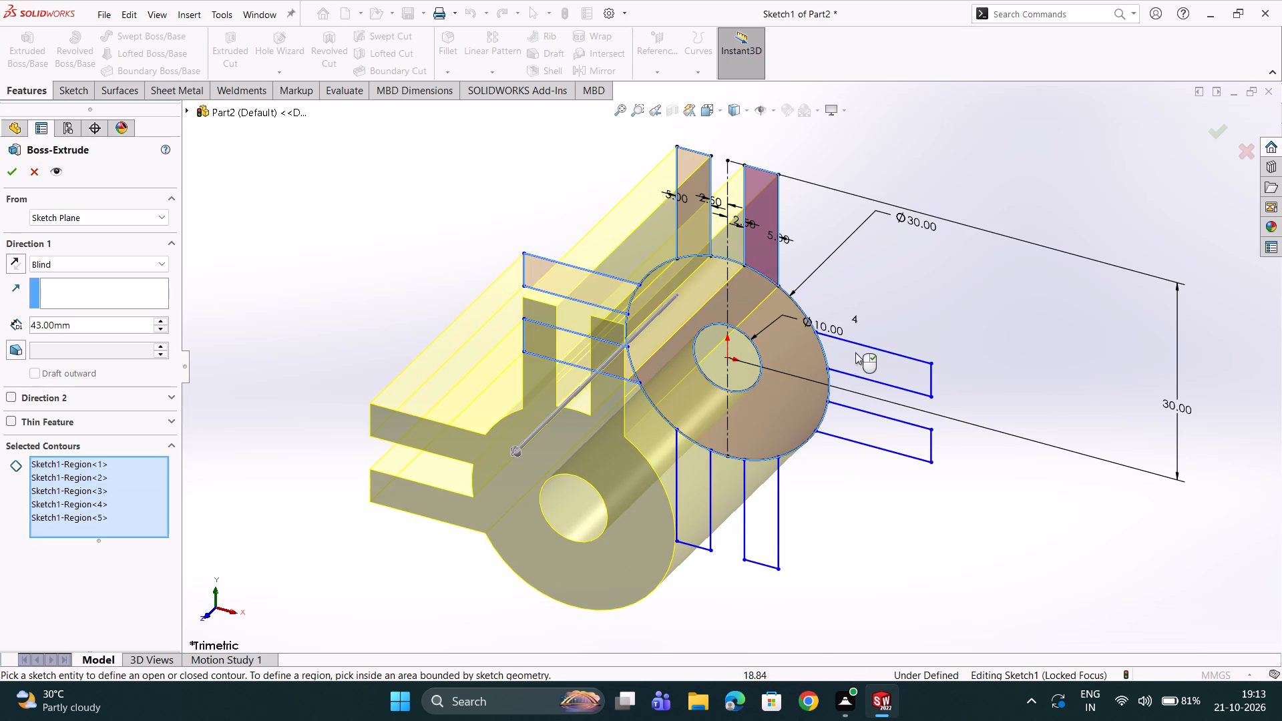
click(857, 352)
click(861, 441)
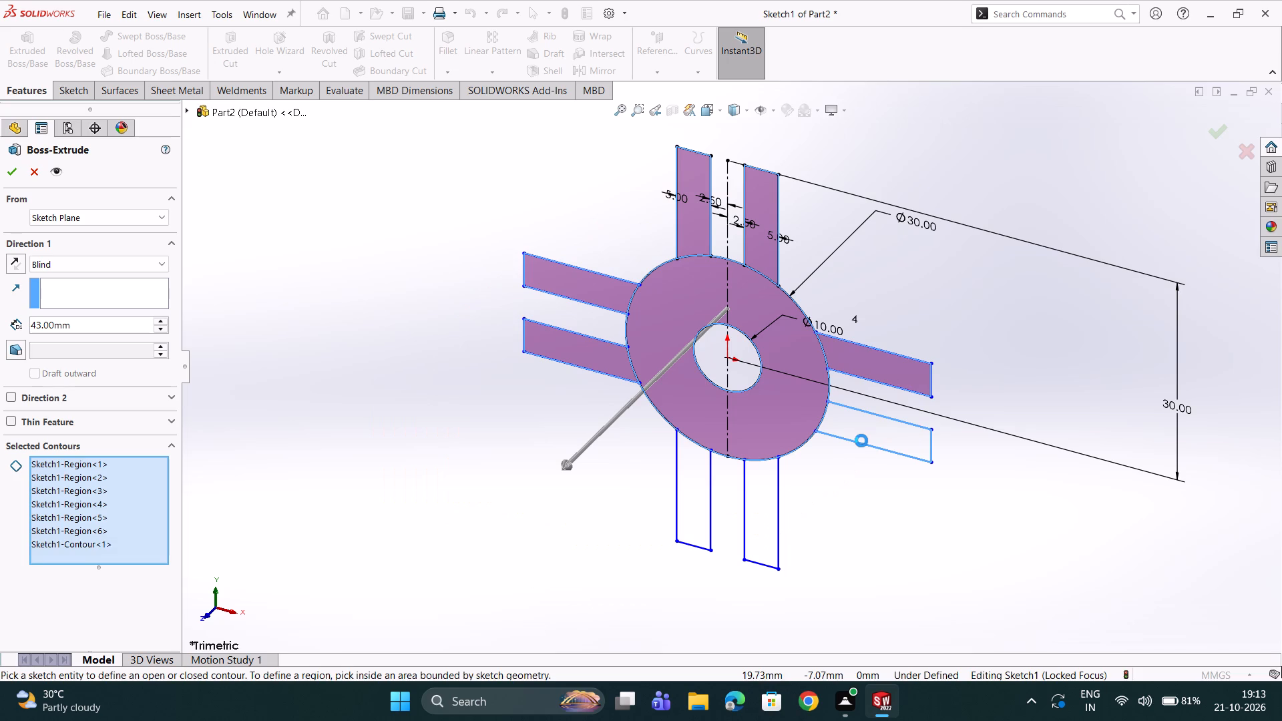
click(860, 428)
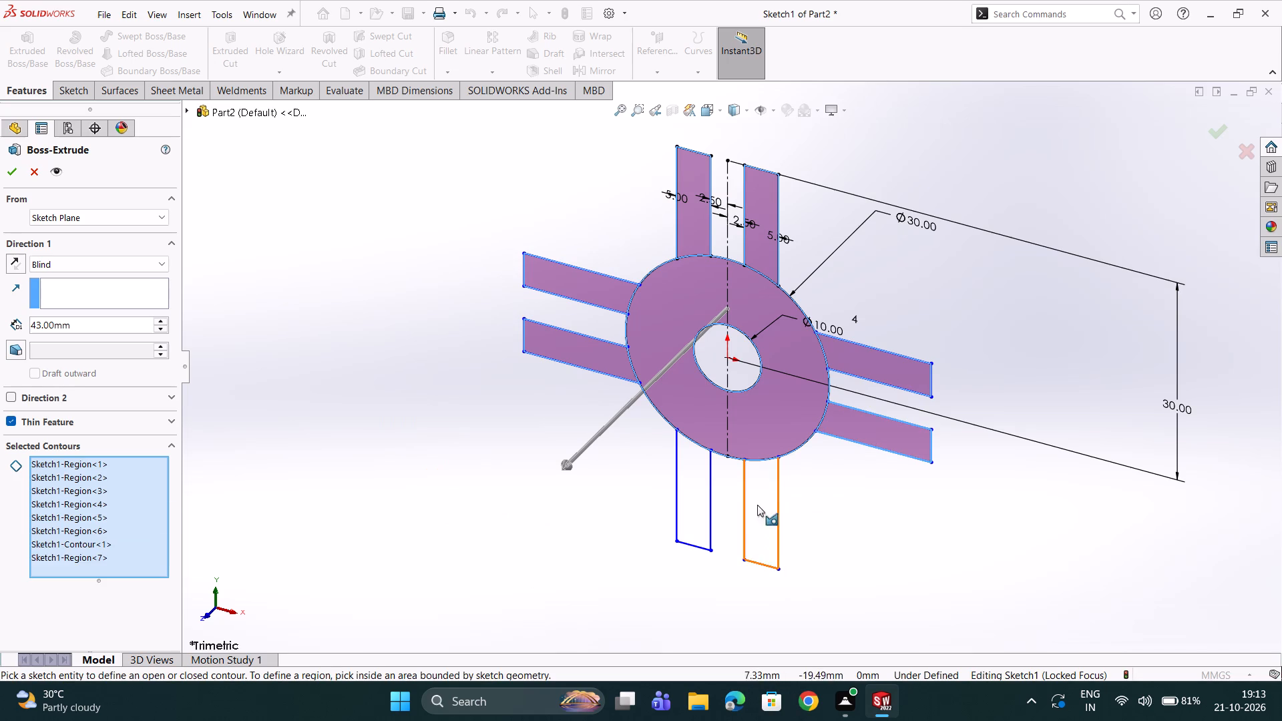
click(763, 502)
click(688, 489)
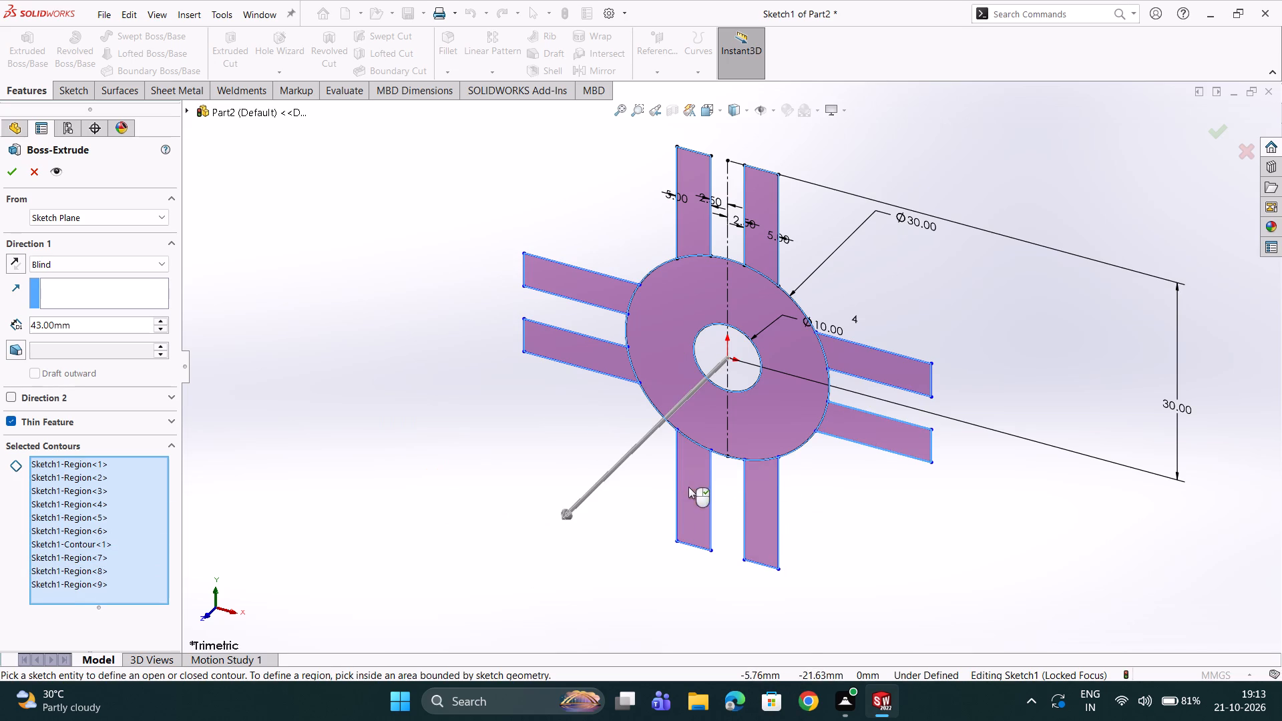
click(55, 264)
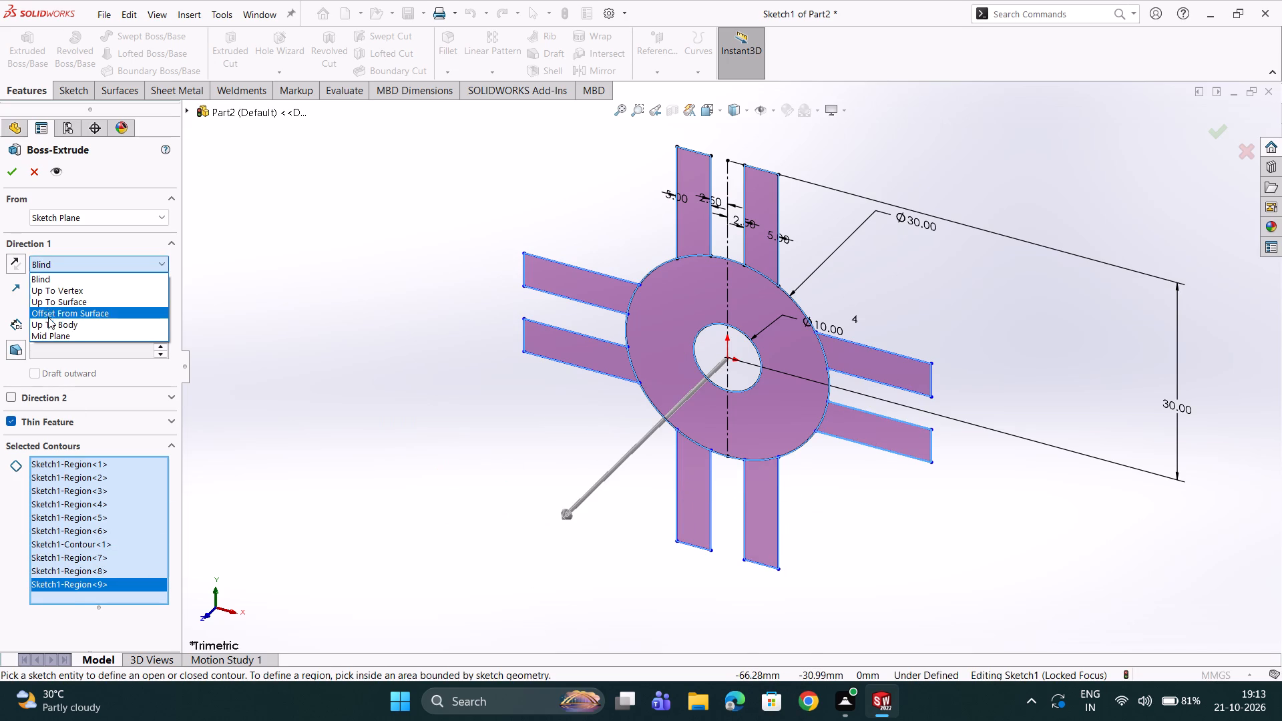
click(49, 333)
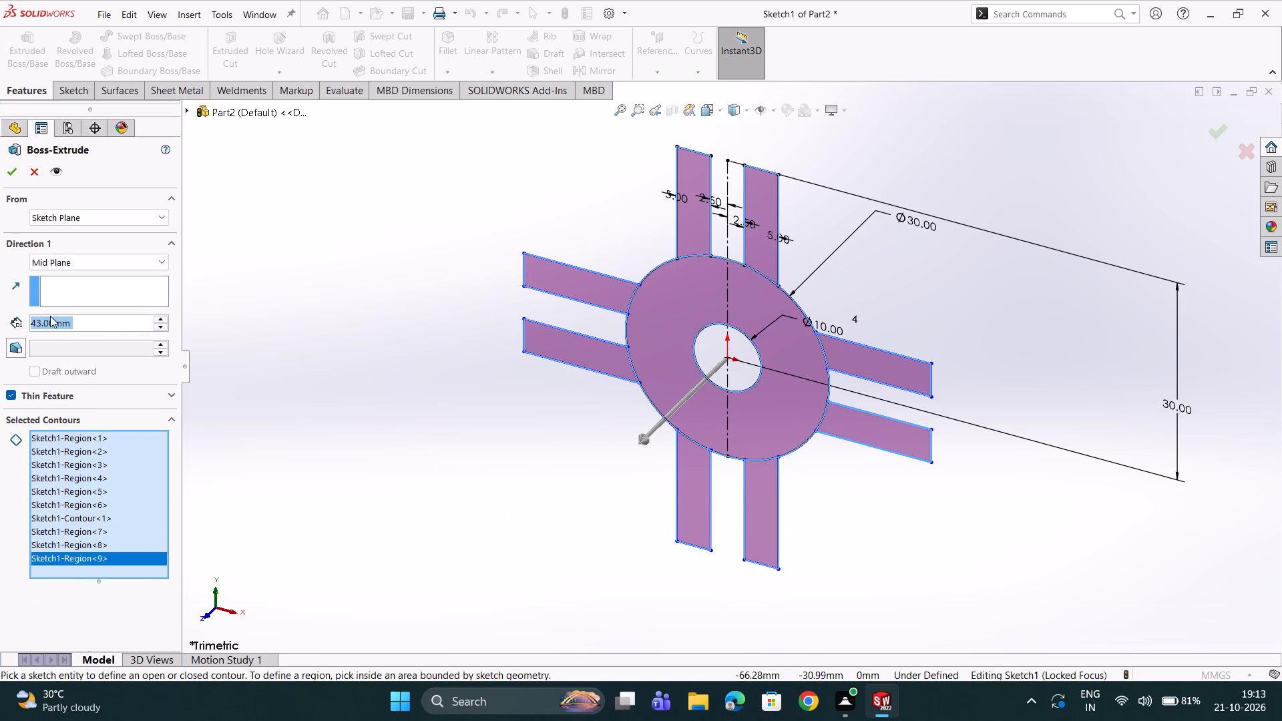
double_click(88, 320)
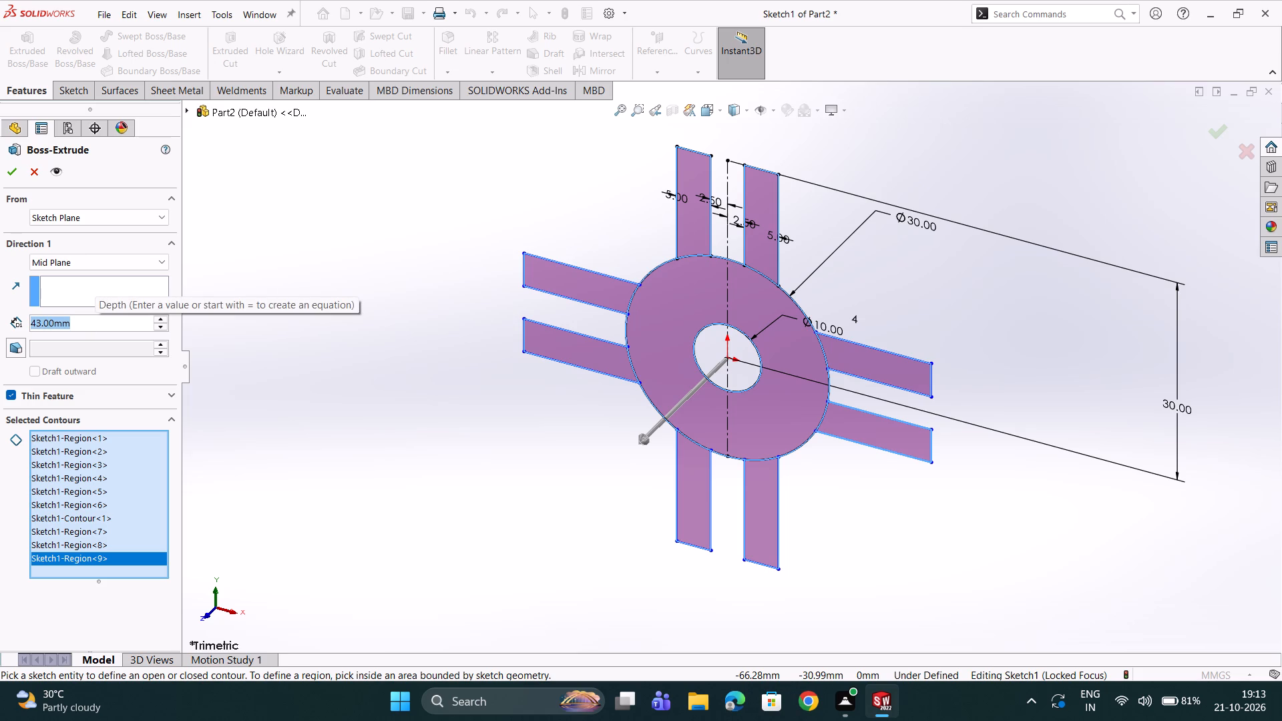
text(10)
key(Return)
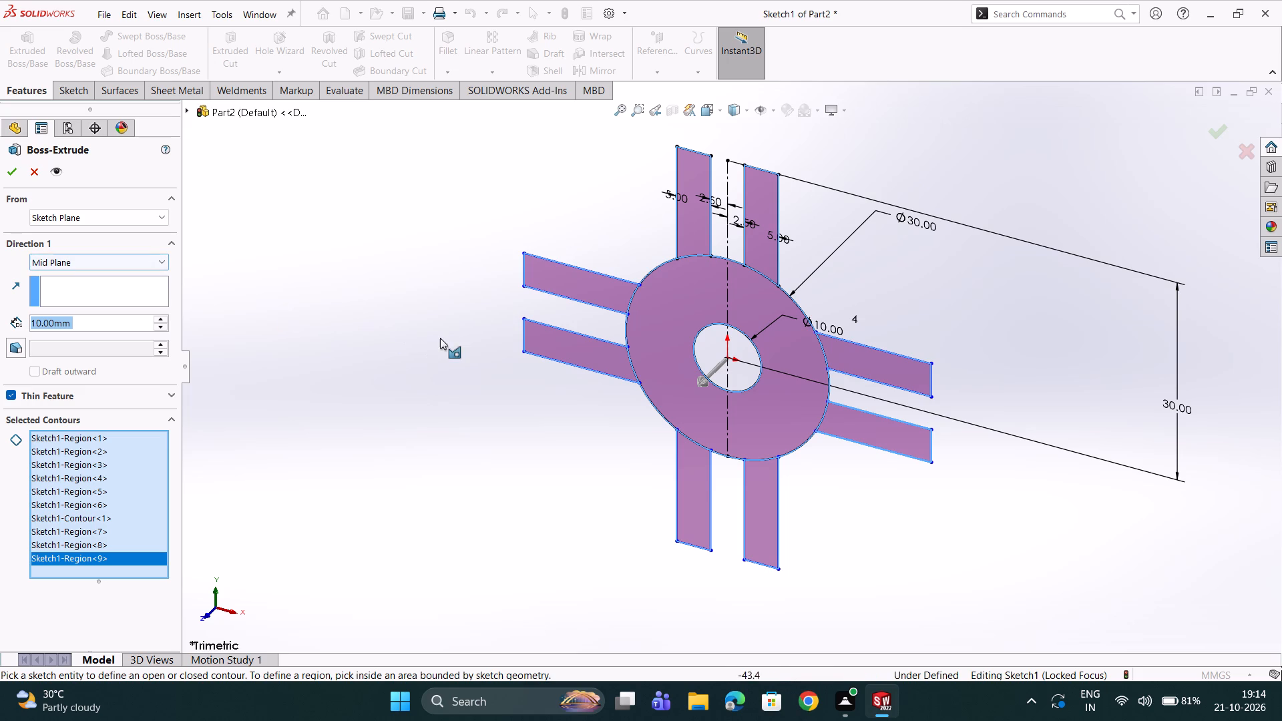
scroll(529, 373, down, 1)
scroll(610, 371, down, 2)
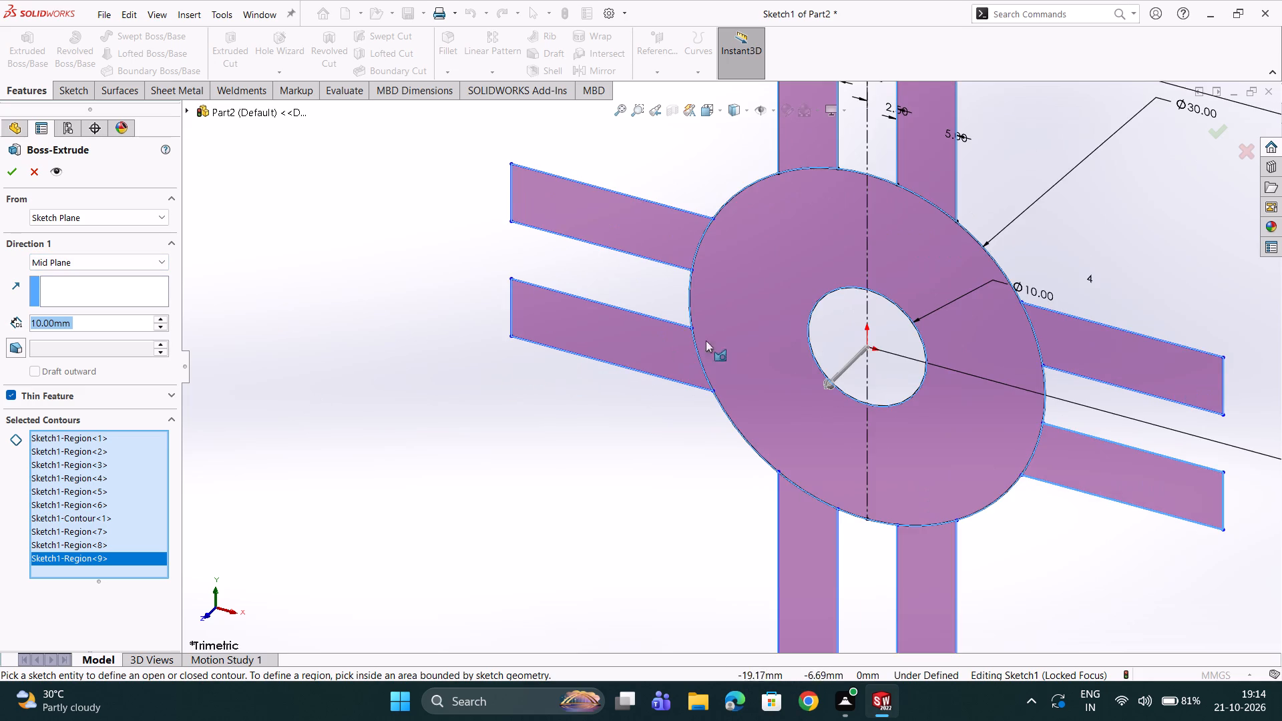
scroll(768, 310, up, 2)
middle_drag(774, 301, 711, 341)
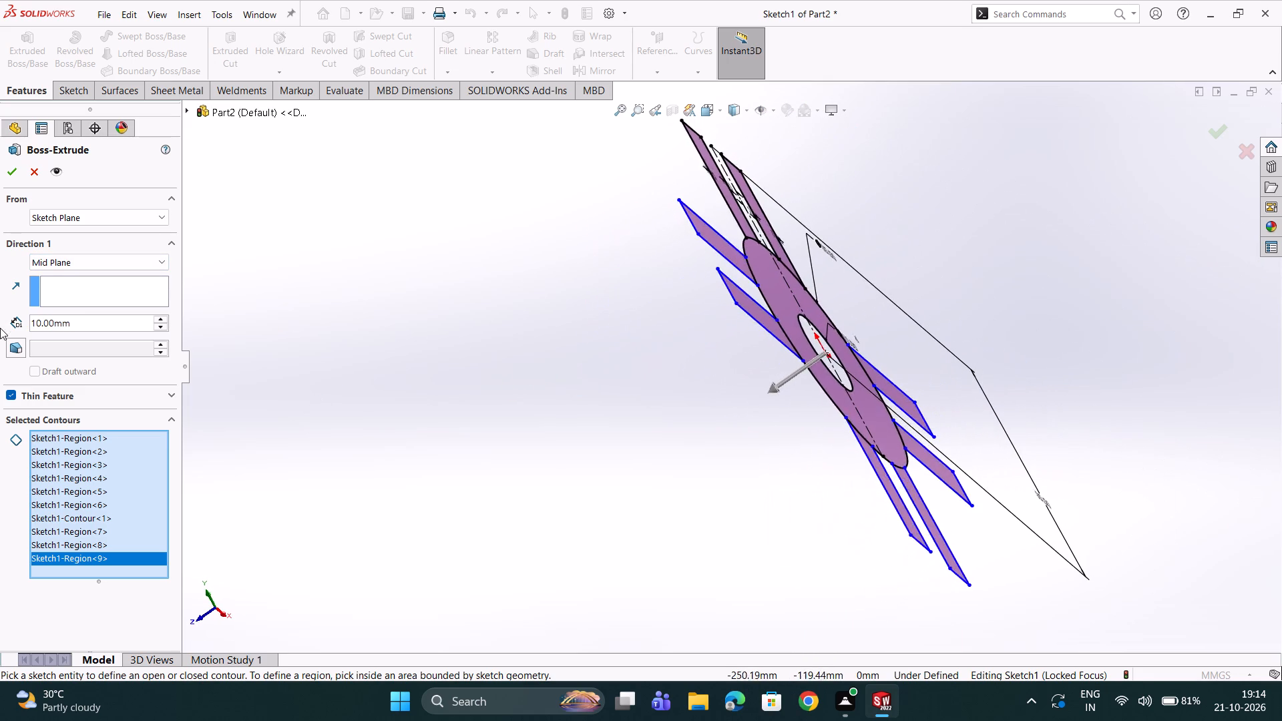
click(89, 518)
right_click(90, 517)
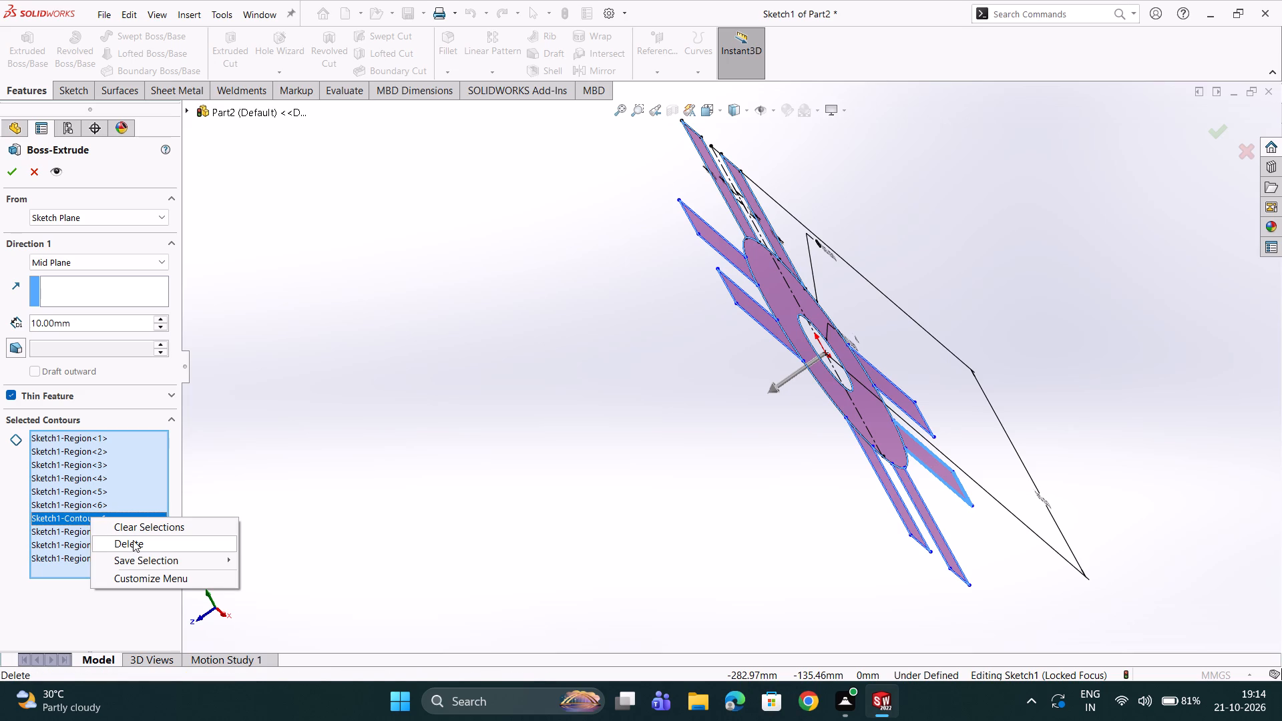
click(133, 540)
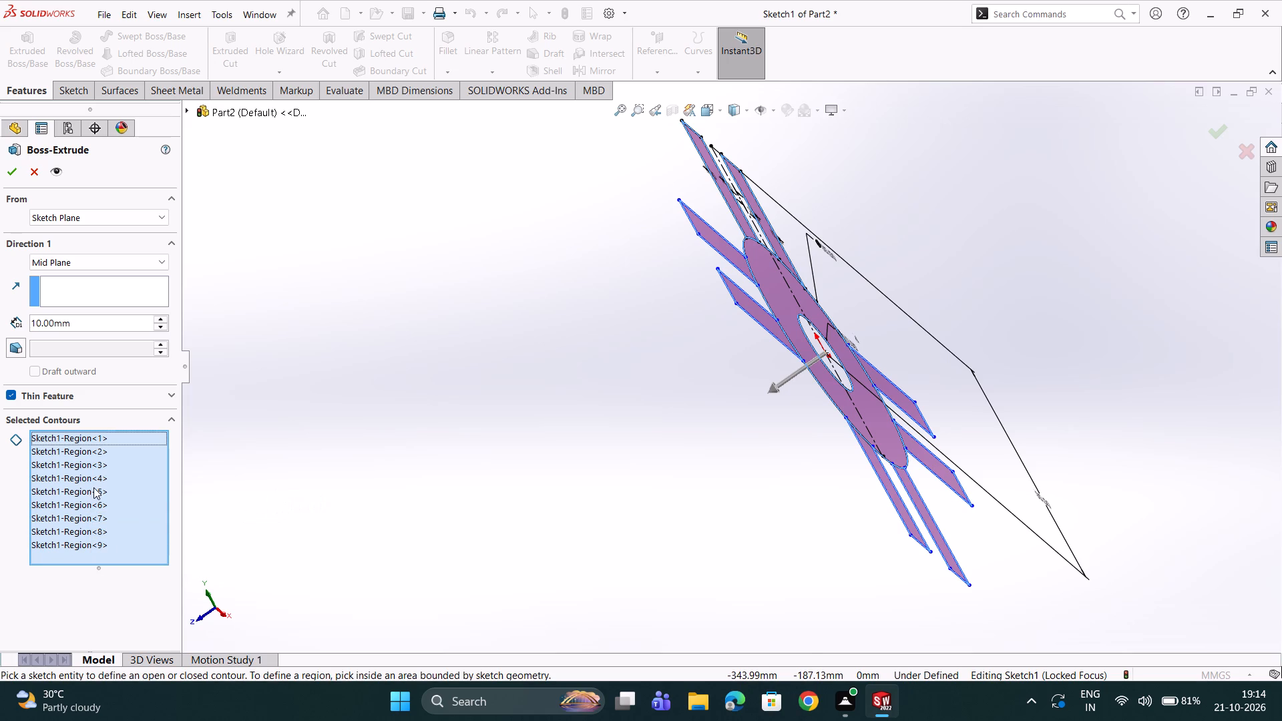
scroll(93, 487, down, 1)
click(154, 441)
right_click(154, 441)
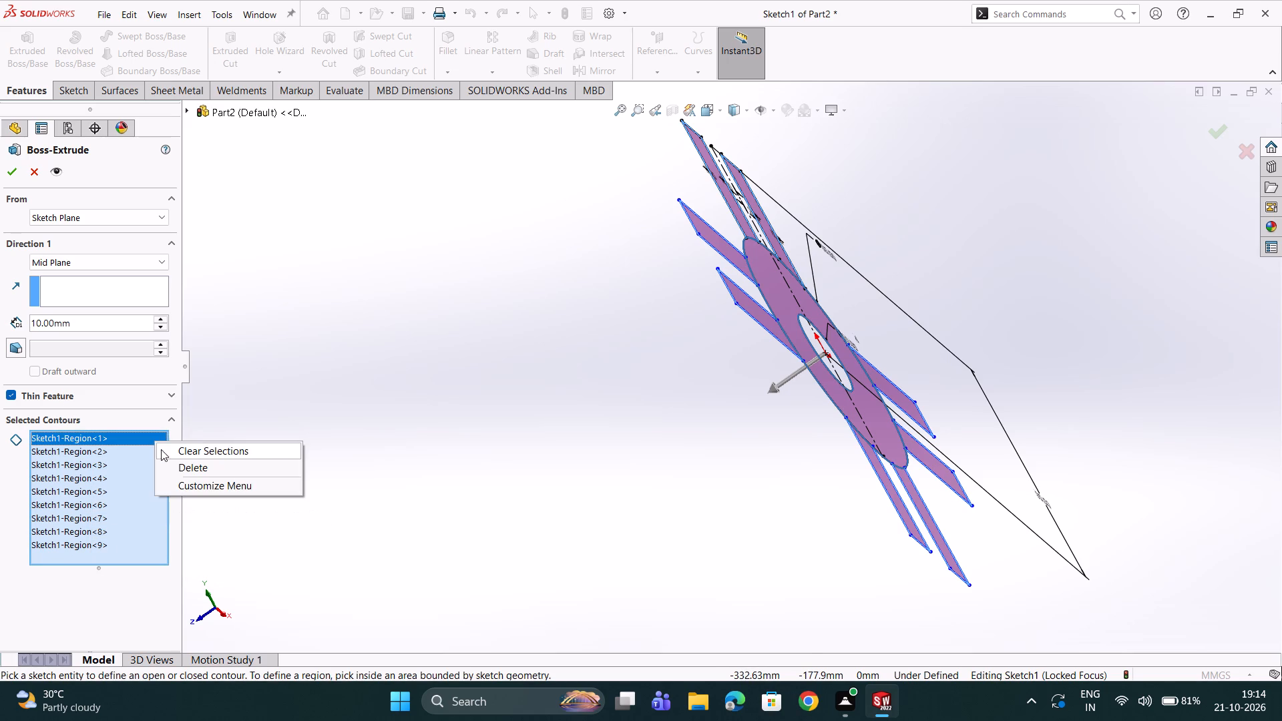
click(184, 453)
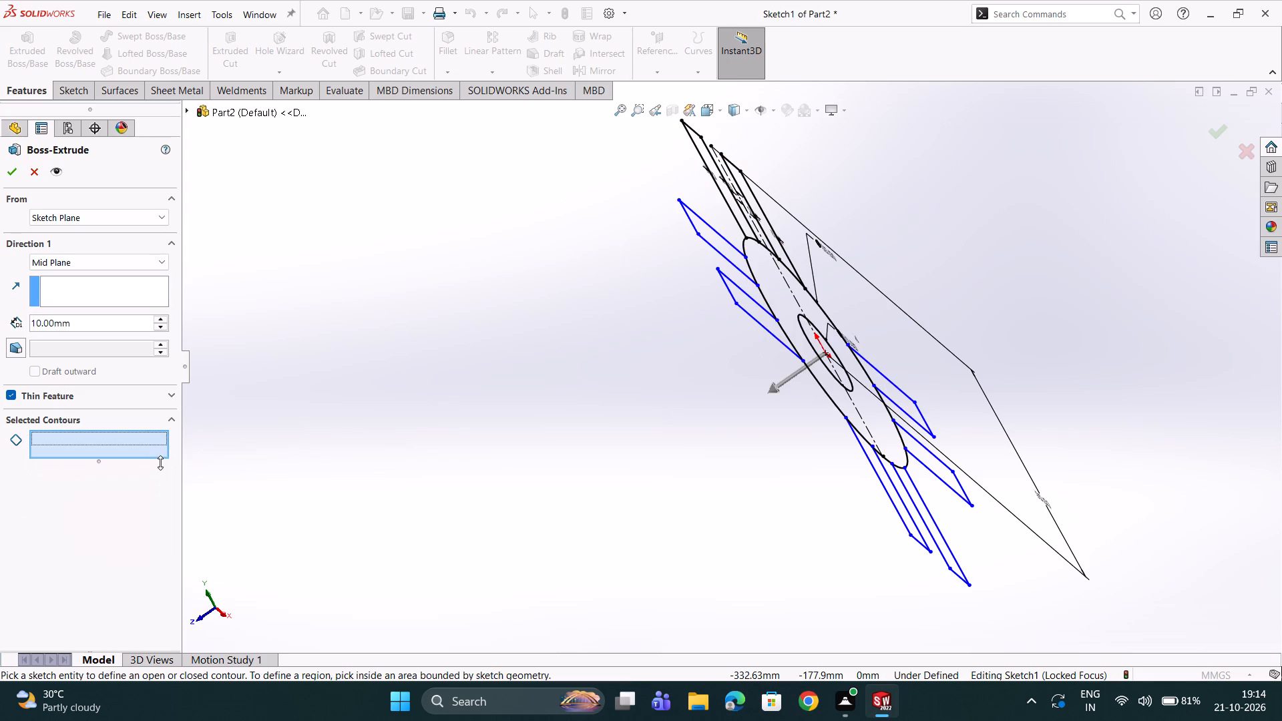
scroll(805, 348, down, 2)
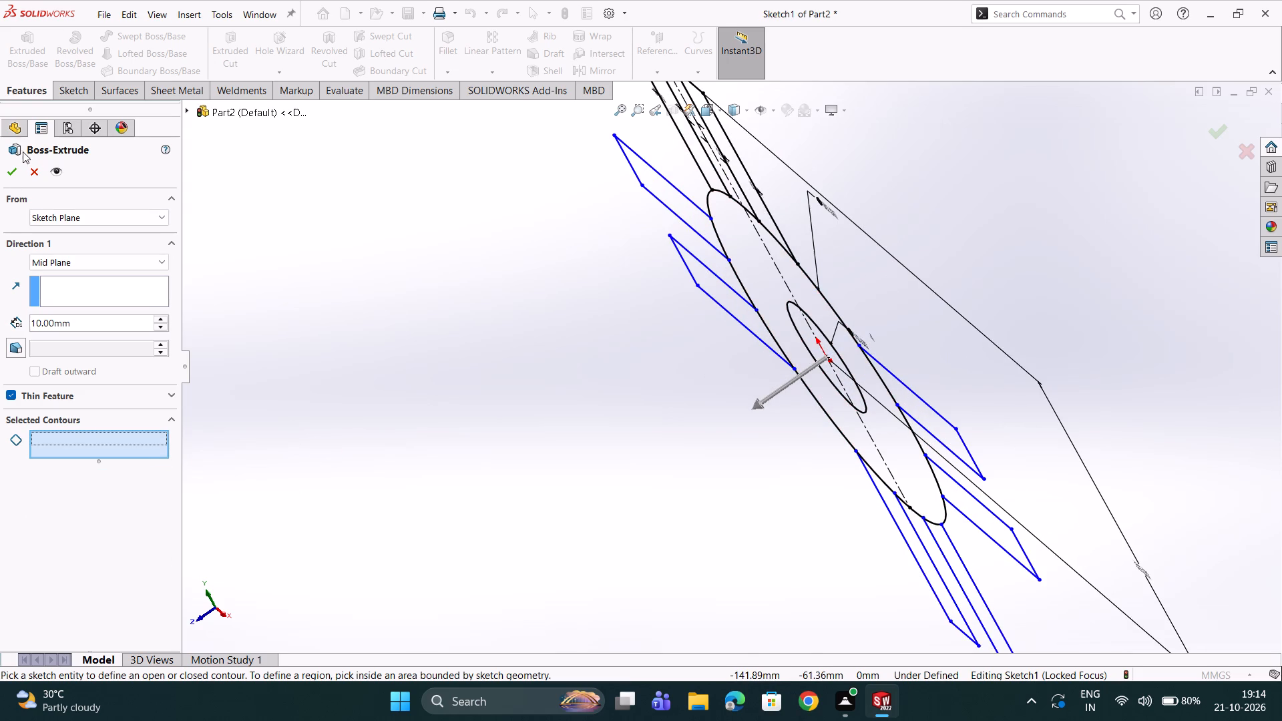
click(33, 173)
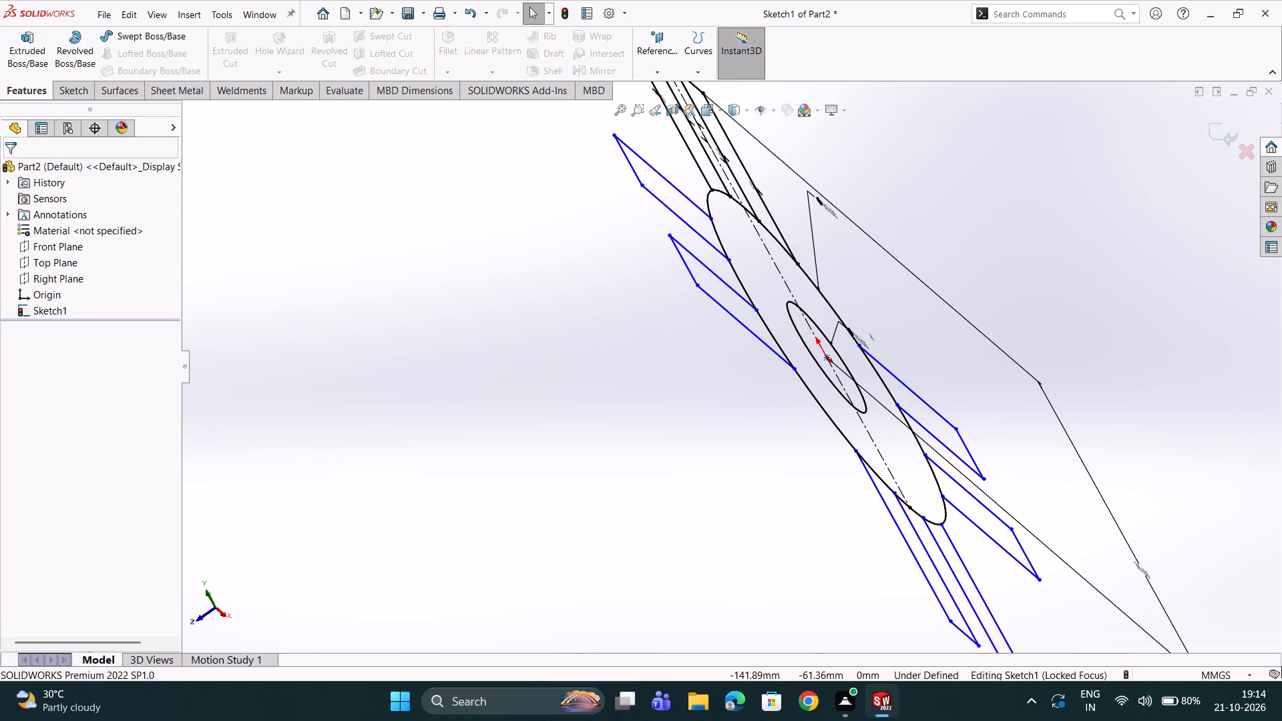
Exit the sketch and set up a 10 mm Mid Plane boss extrusion of the ring region between the two circles.
click(64, 96)
click(23, 56)
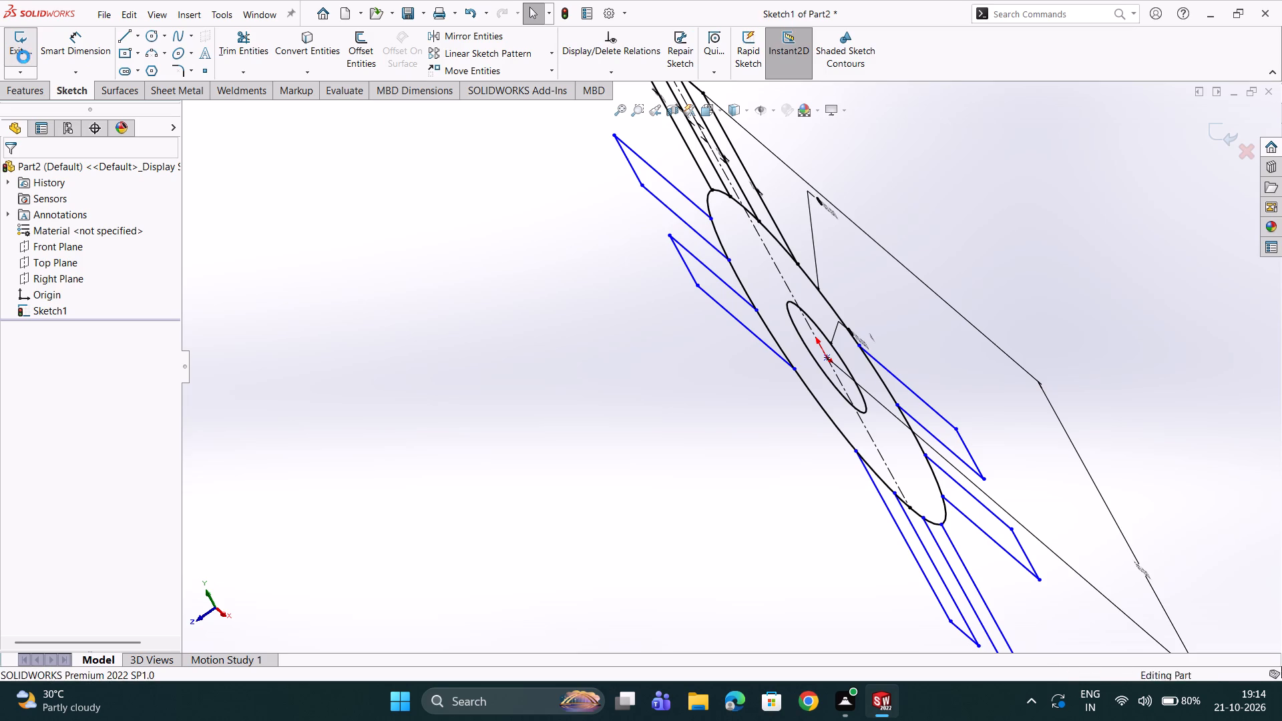
click(15, 89)
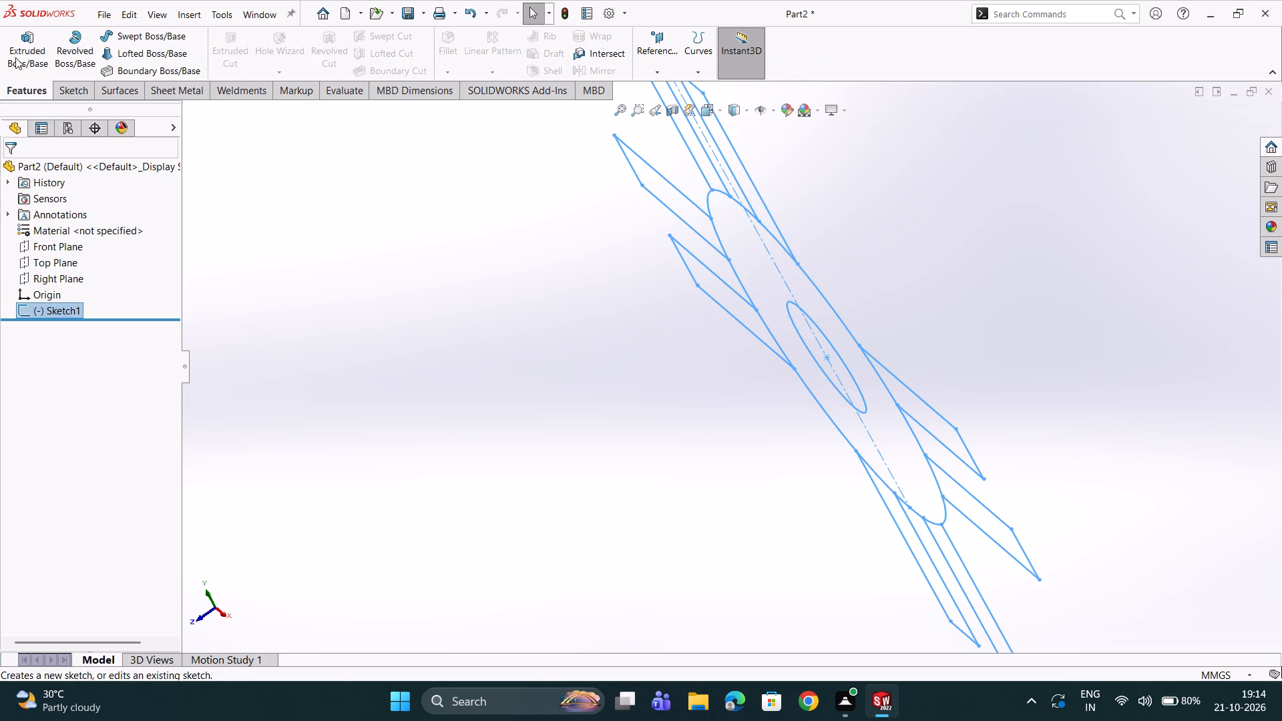
click(16, 54)
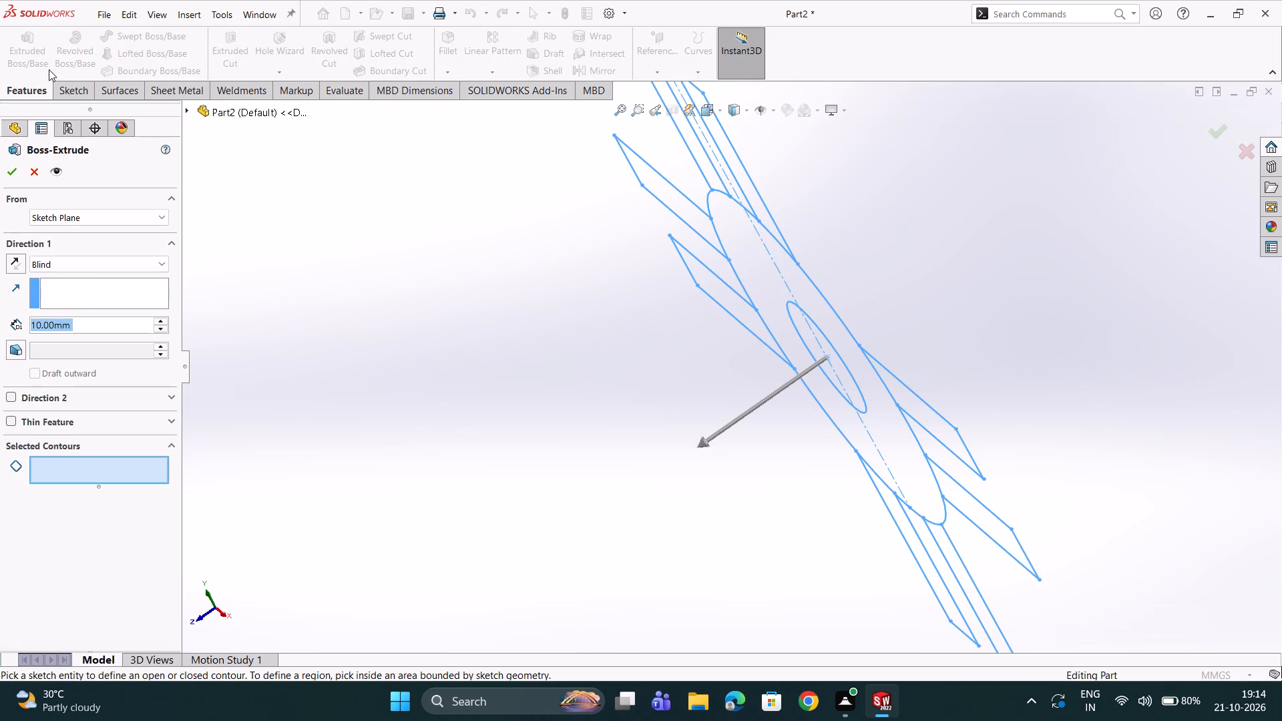
click(750, 280)
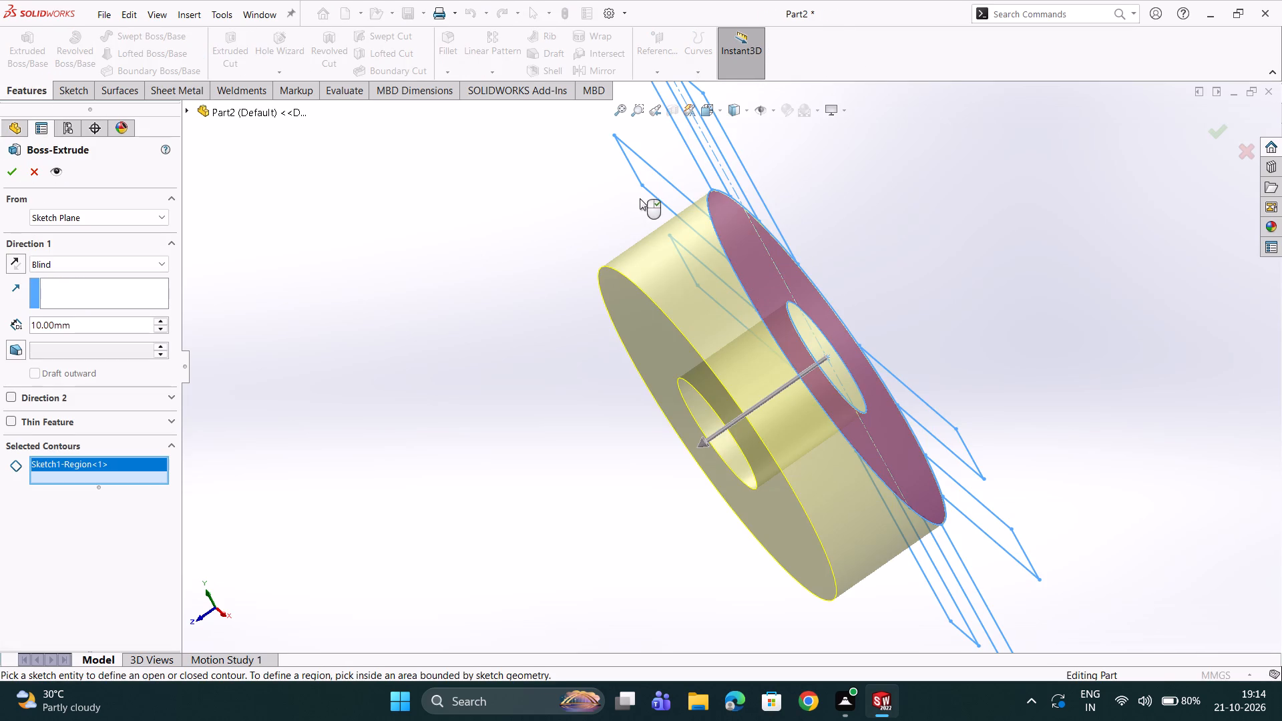
click(41, 268)
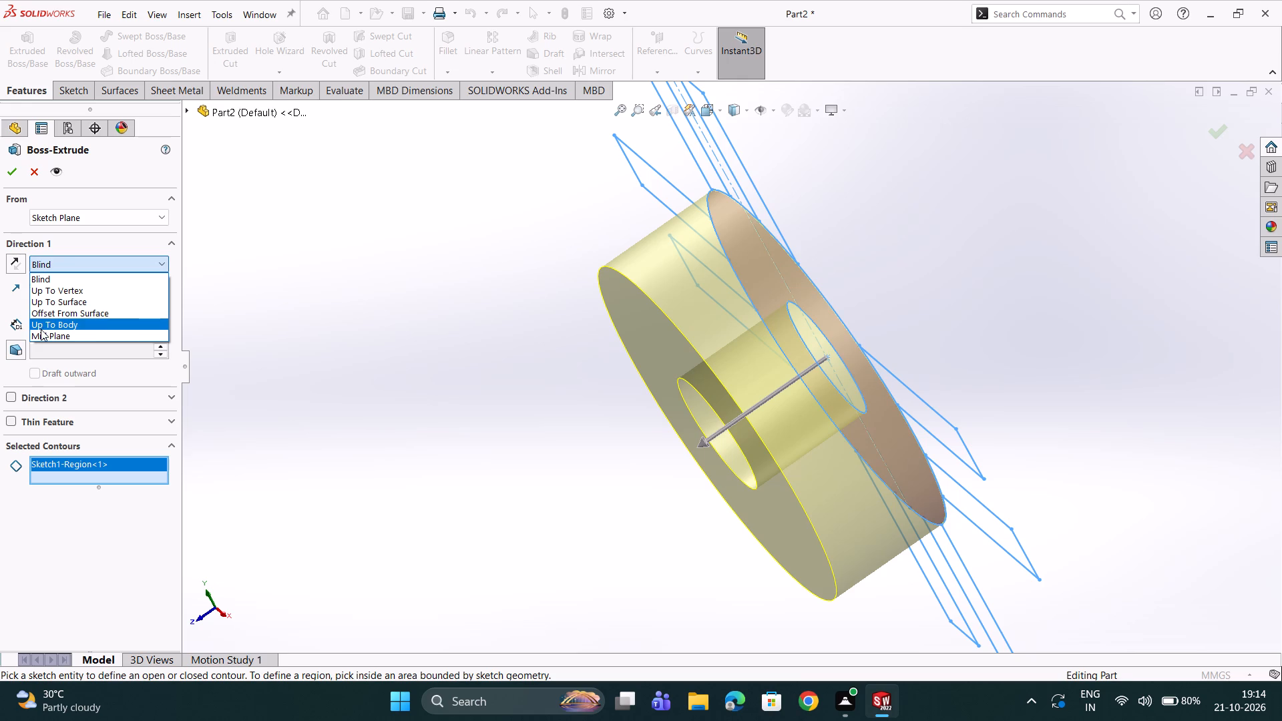
click(41, 333)
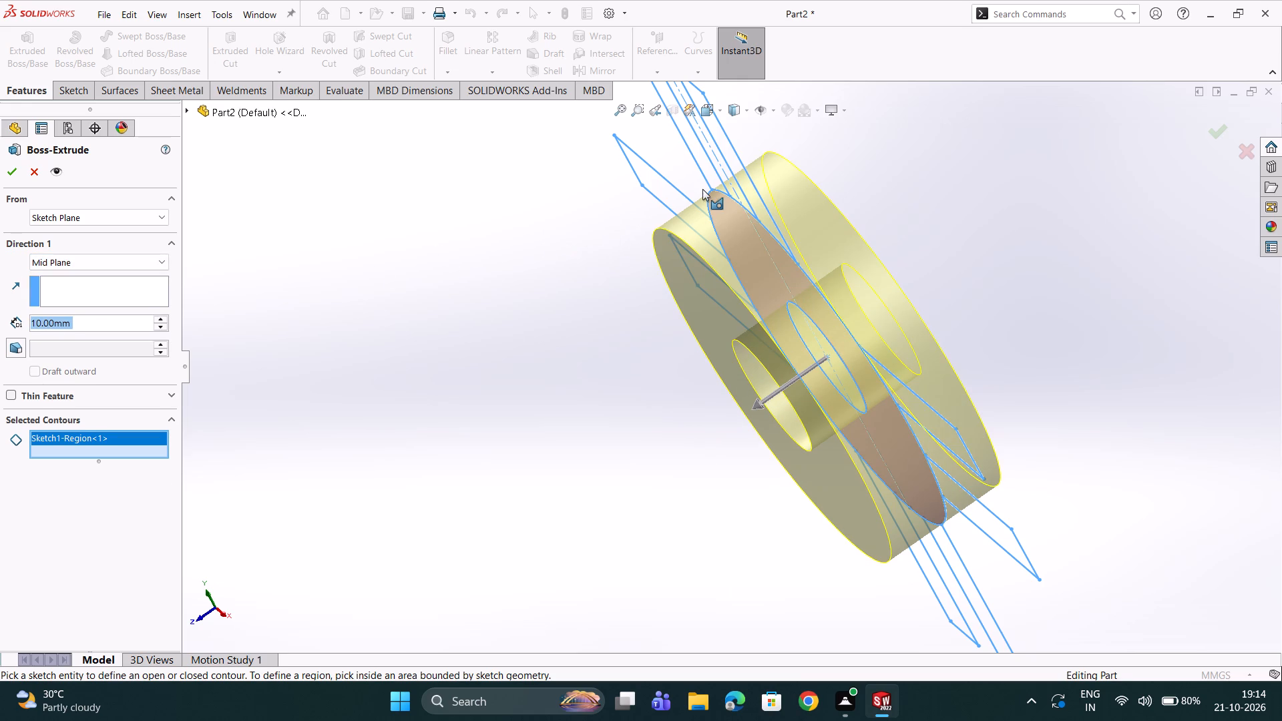
Add all eight patterned lug regions to the extrusion's selected contours and complete the Mid Plane boss extrusion.
click(669, 197)
middle_drag(556, 318, 592, 308)
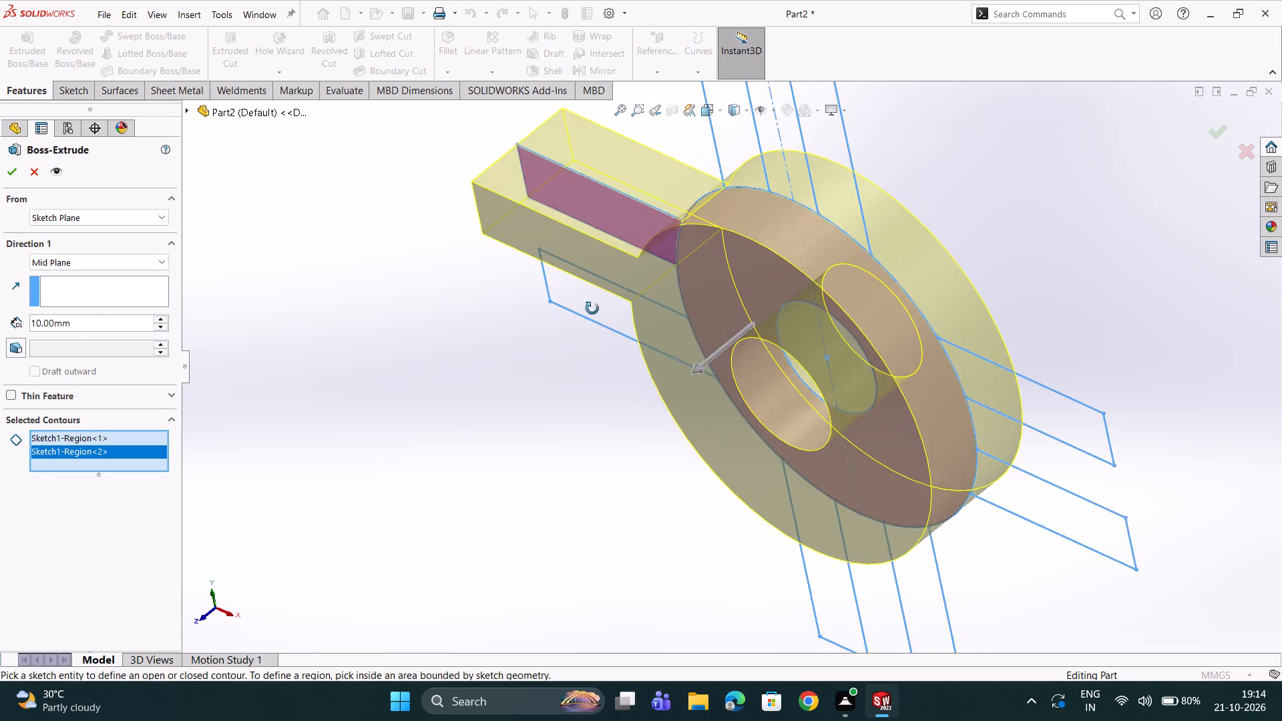
middle_drag(592, 308, 600, 285)
click(575, 318)
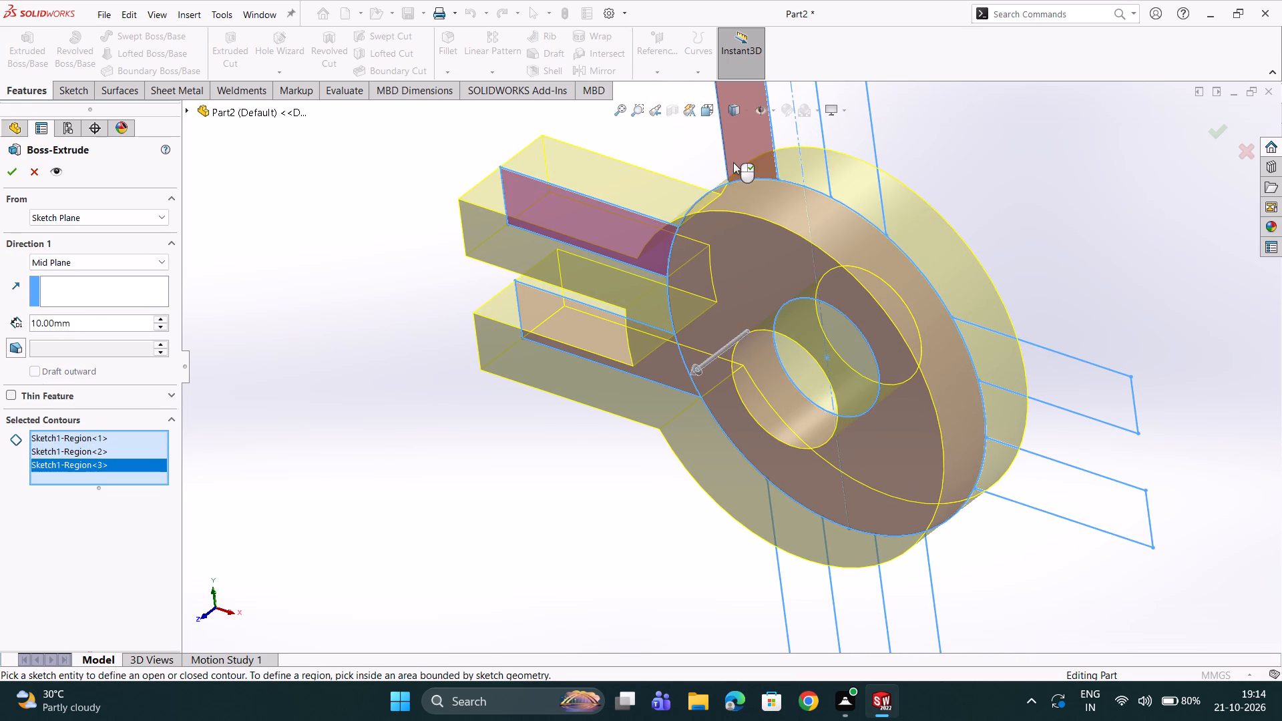
click(734, 162)
click(839, 142)
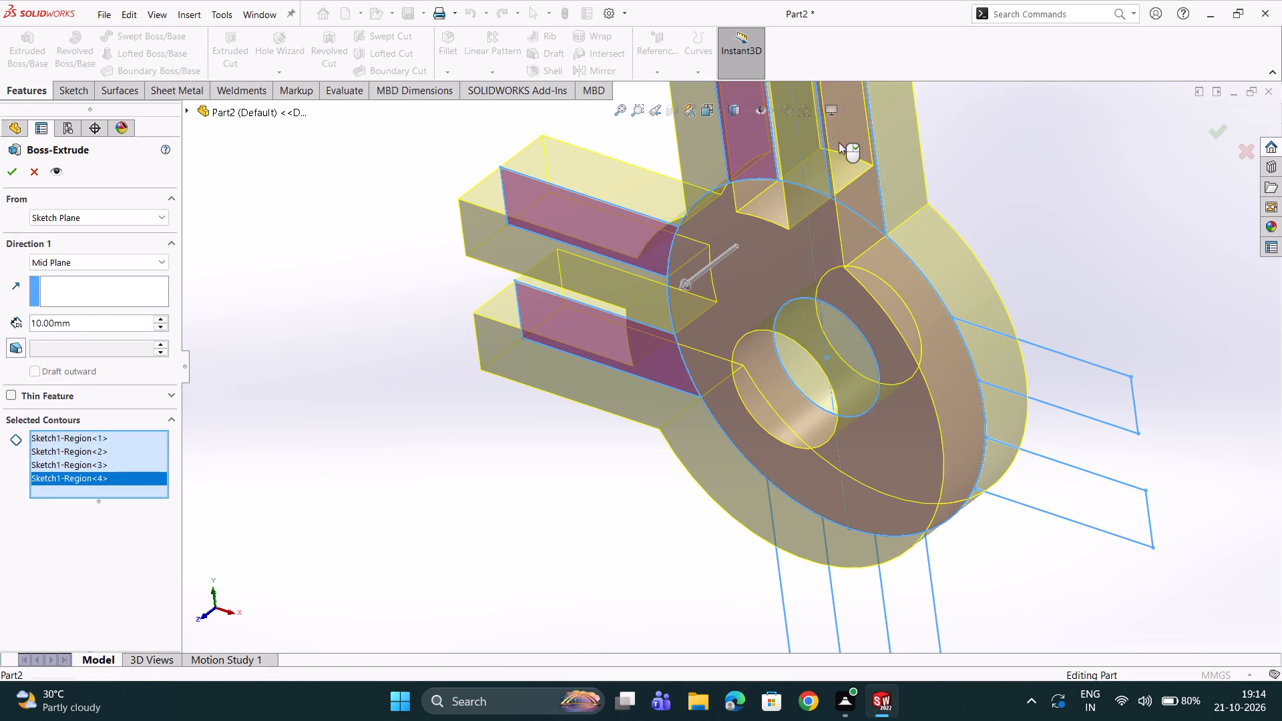
click(1034, 367)
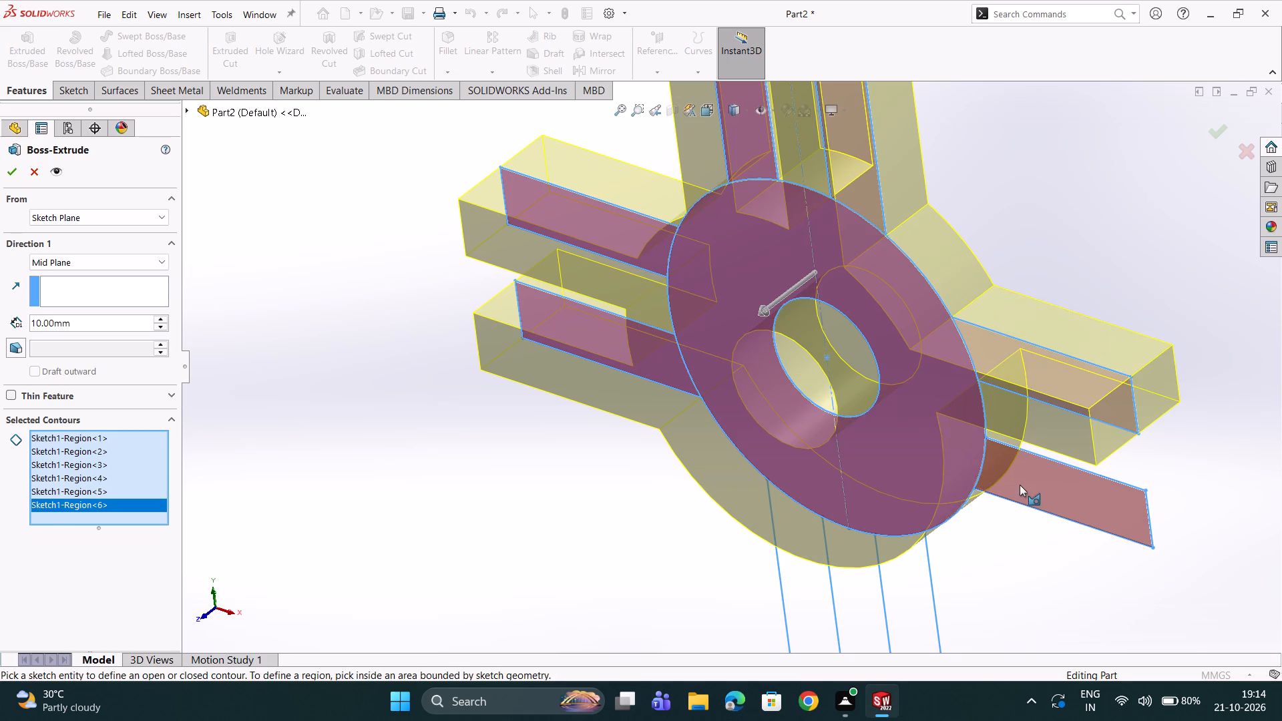
click(1020, 485)
click(919, 603)
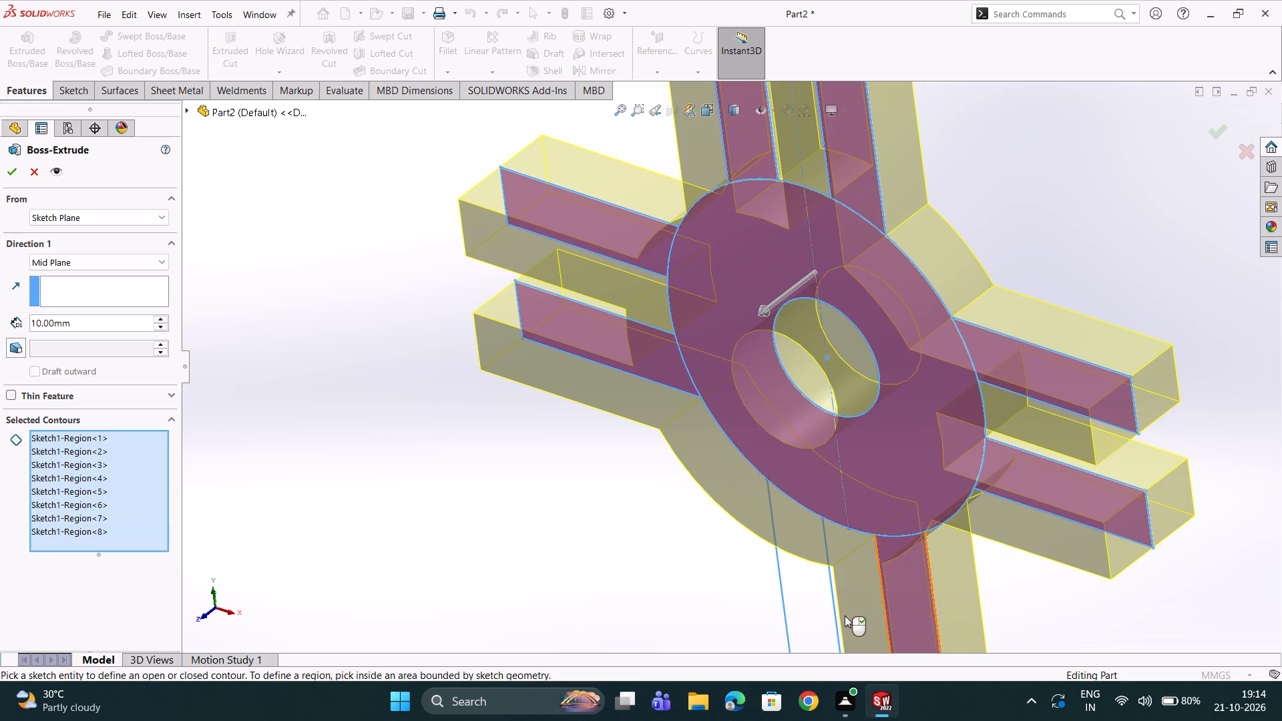
click(818, 616)
scroll(770, 553, up, 4)
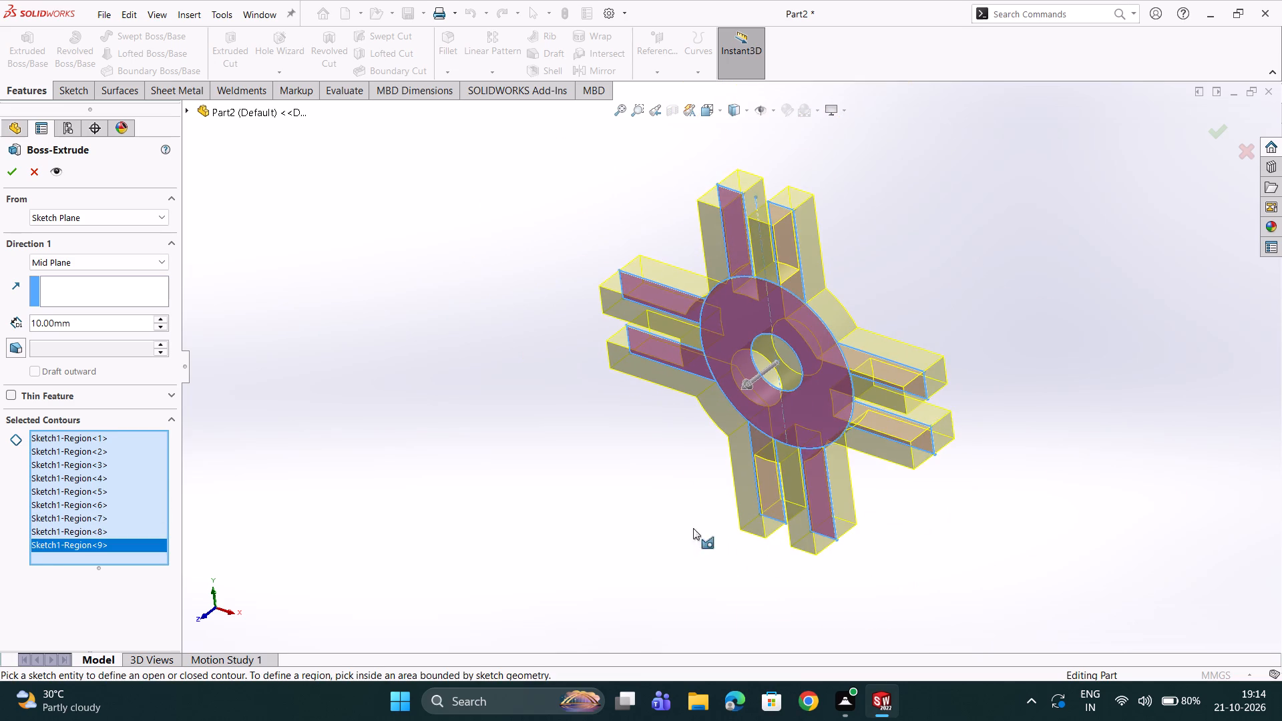
middle_drag(680, 523, 589, 501)
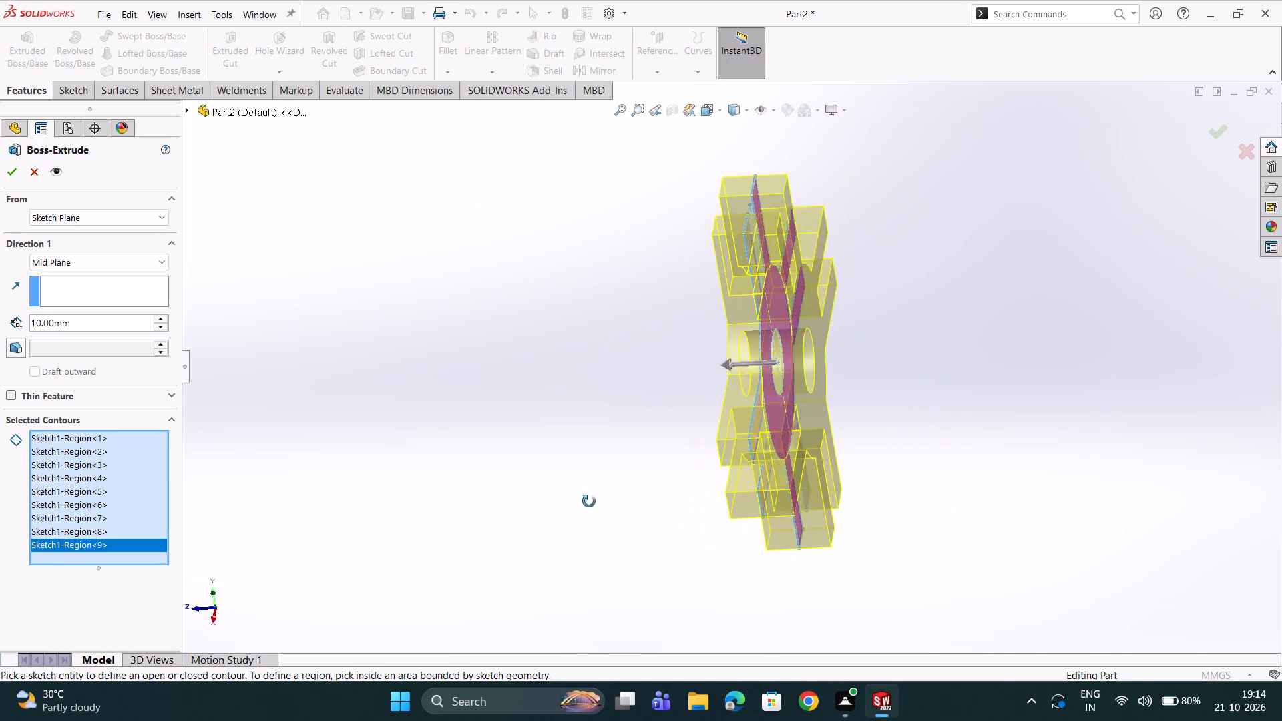
middle_drag(589, 501, 590, 523)
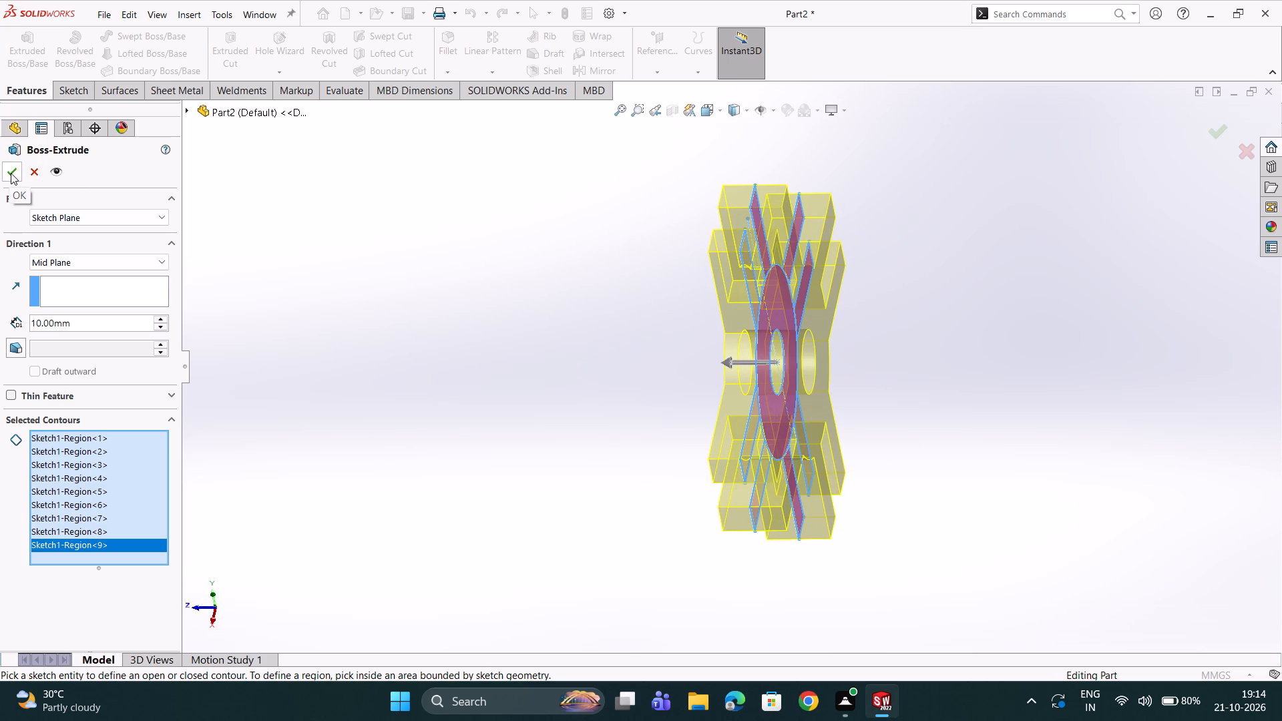
click(11, 173)
Start a new sketch on the outer flat side face of an upper lug.
middle_drag(696, 307, 710, 246)
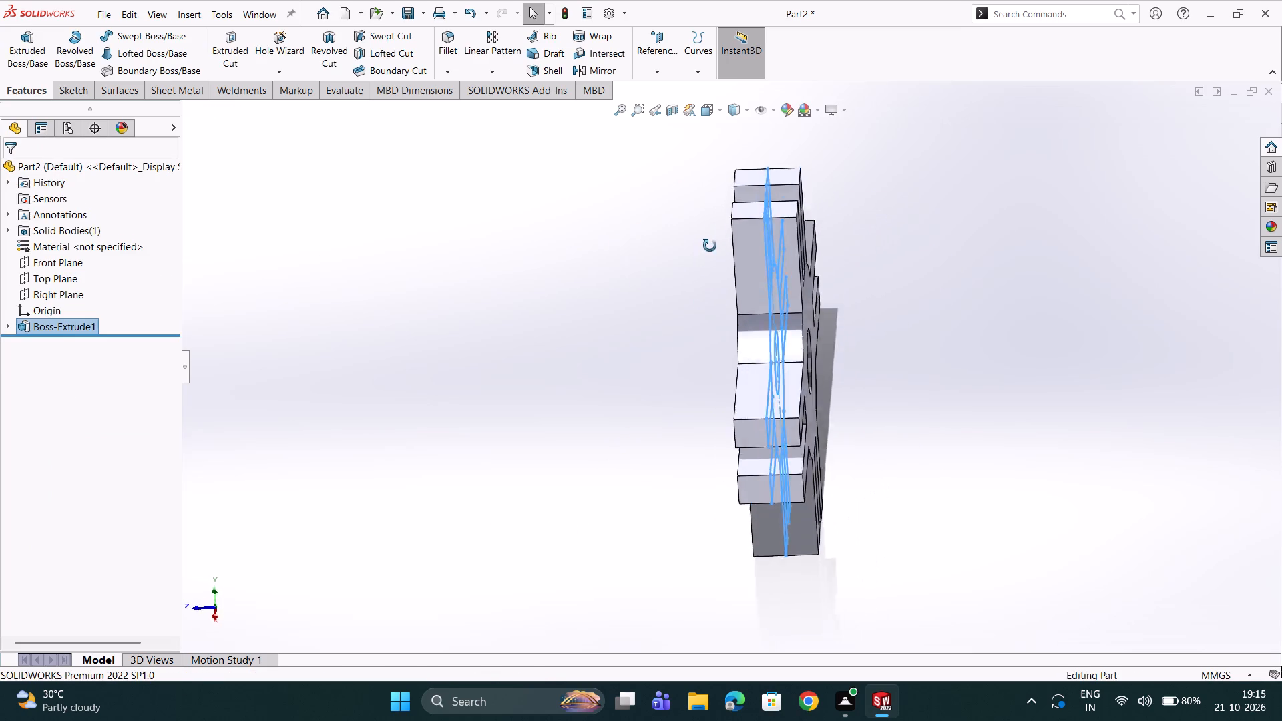
middle_drag(710, 246, 681, 340)
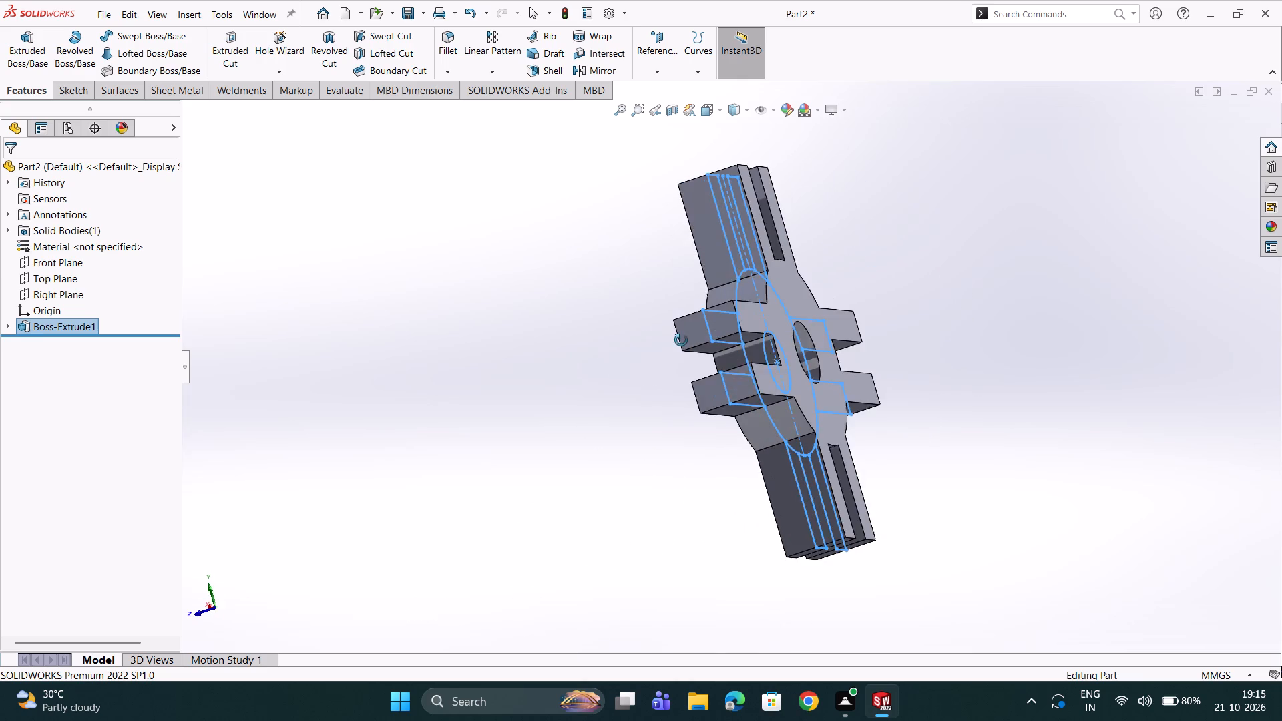
middle_drag(681, 340, 914, 262)
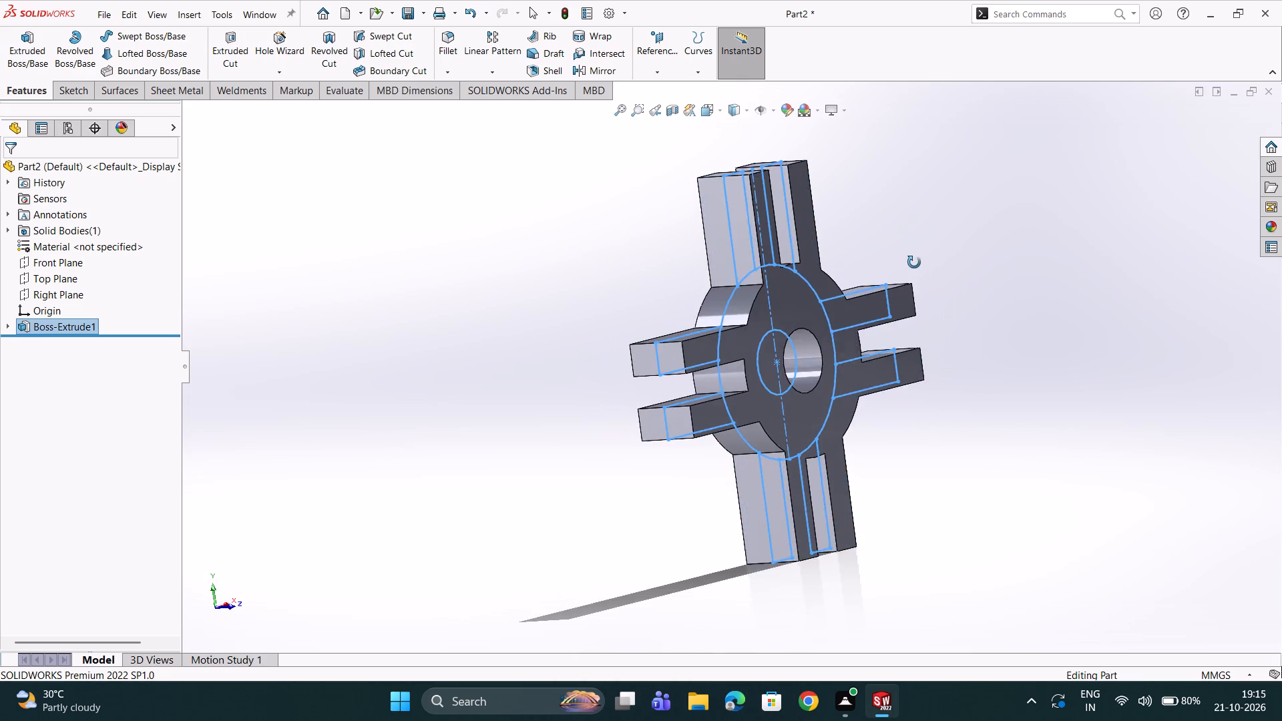
middle_drag(914, 262, 715, 334)
click(799, 225)
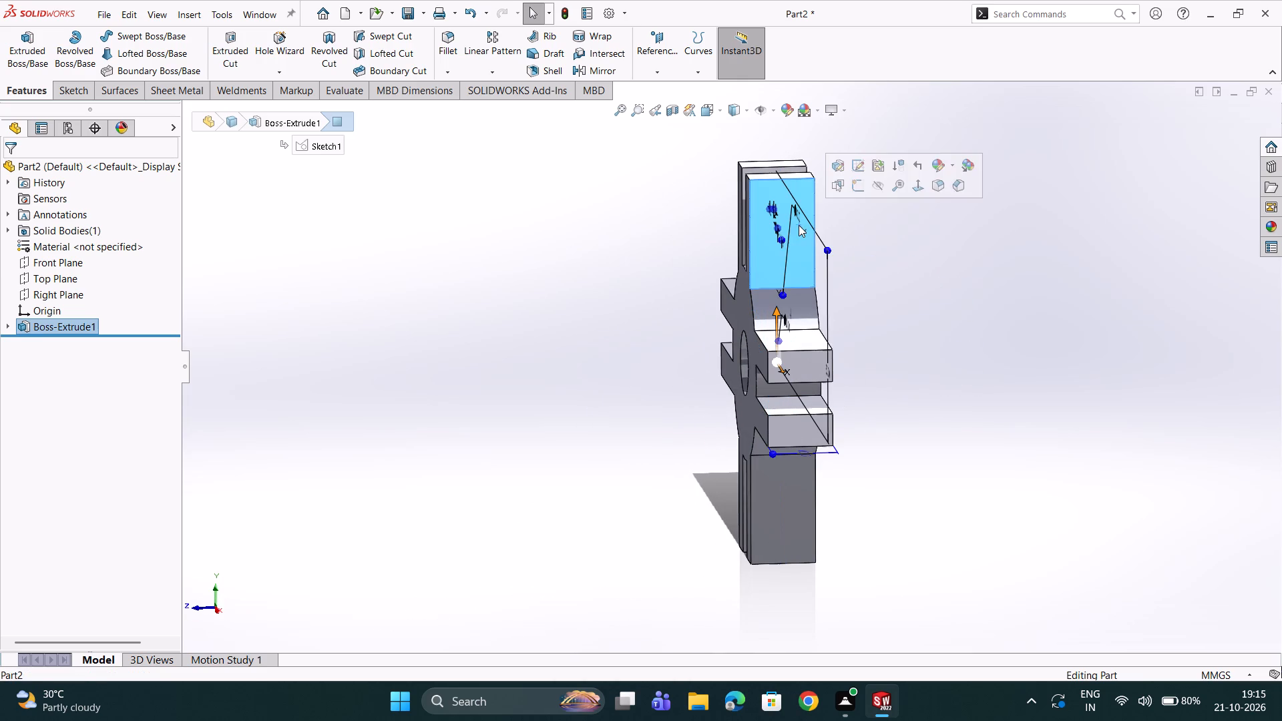
click(855, 186)
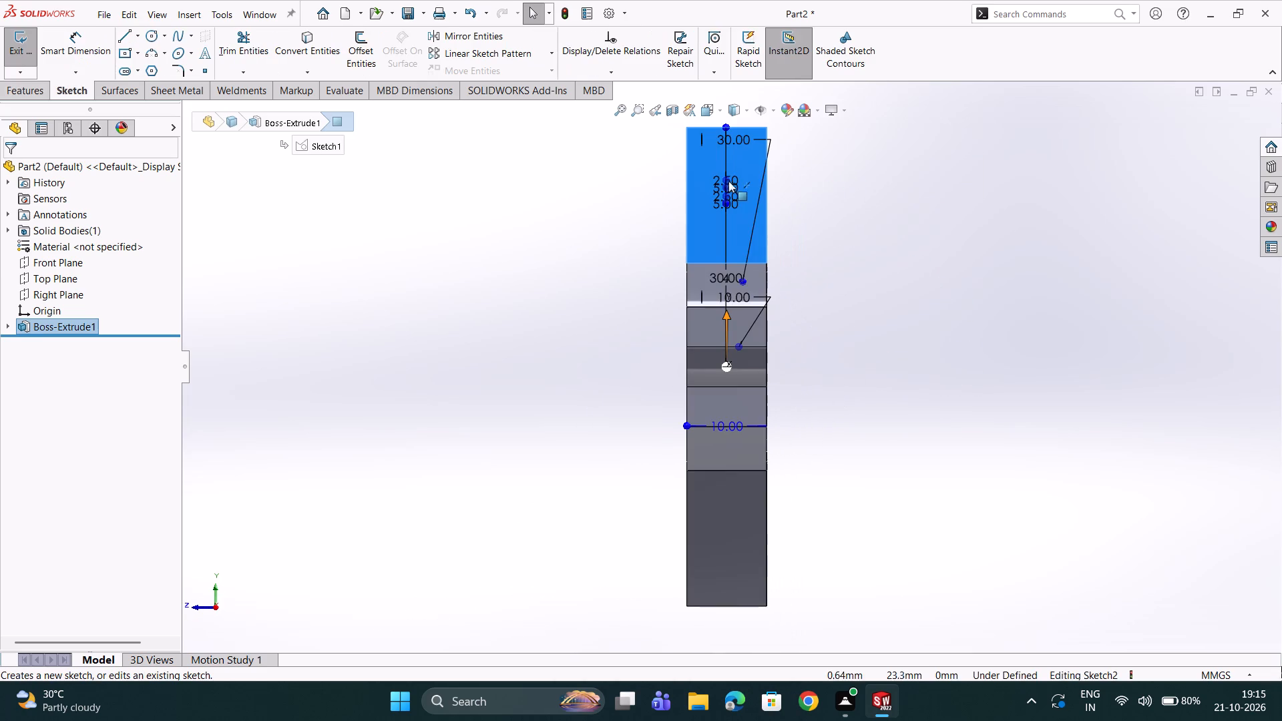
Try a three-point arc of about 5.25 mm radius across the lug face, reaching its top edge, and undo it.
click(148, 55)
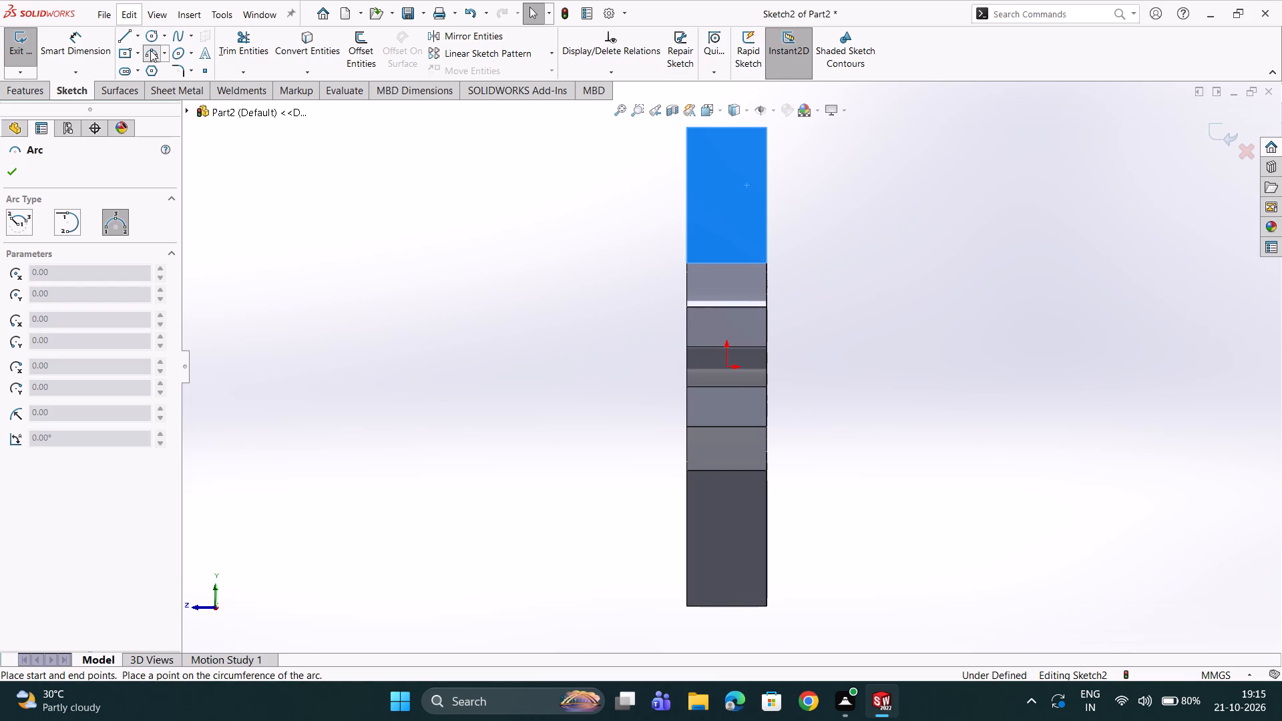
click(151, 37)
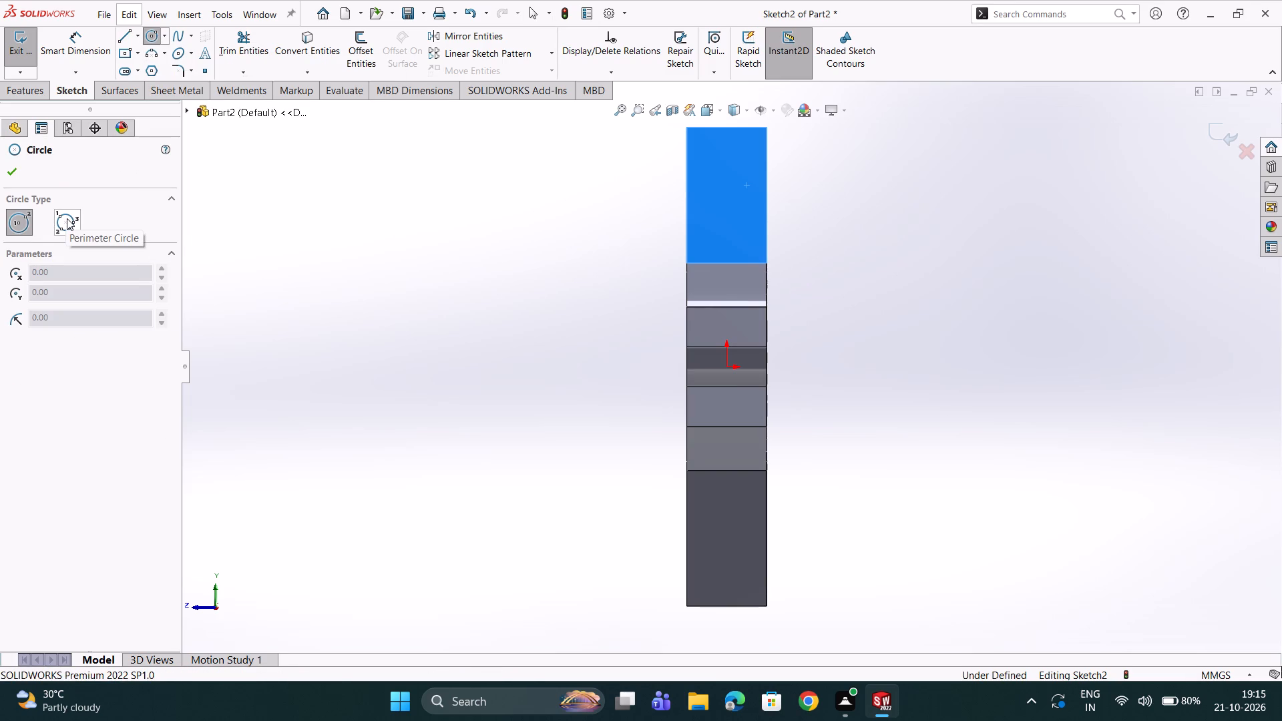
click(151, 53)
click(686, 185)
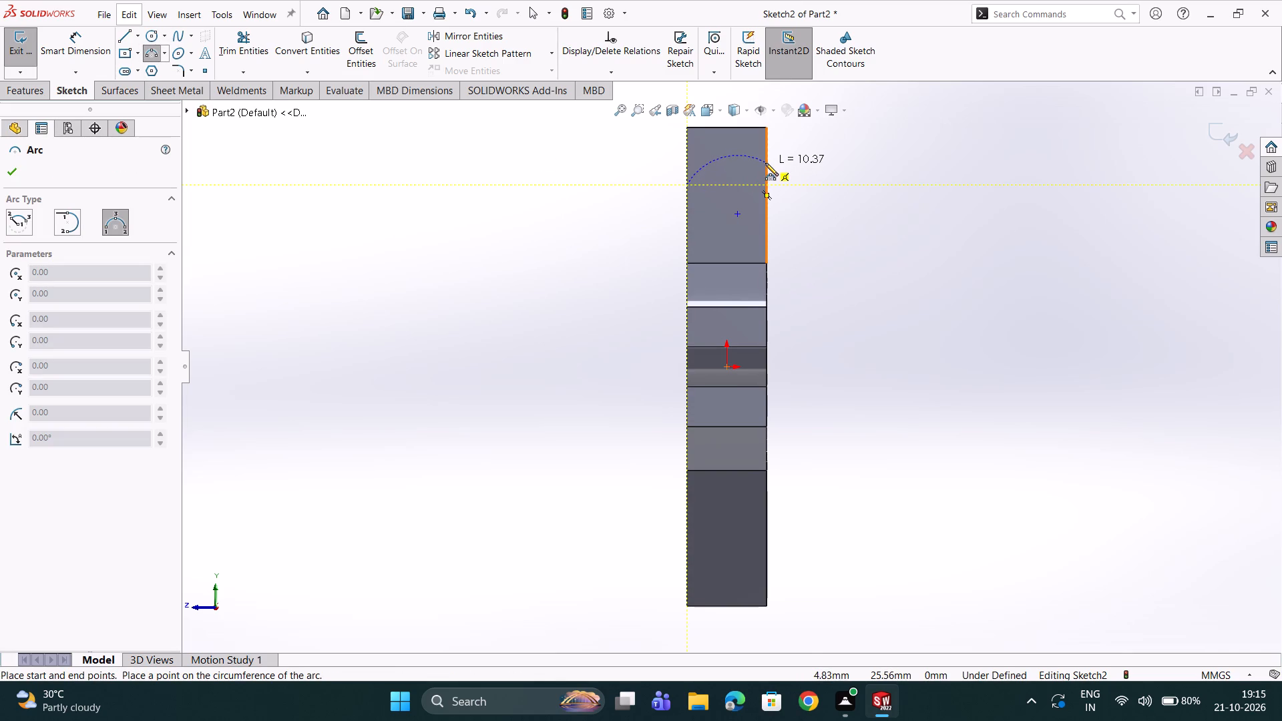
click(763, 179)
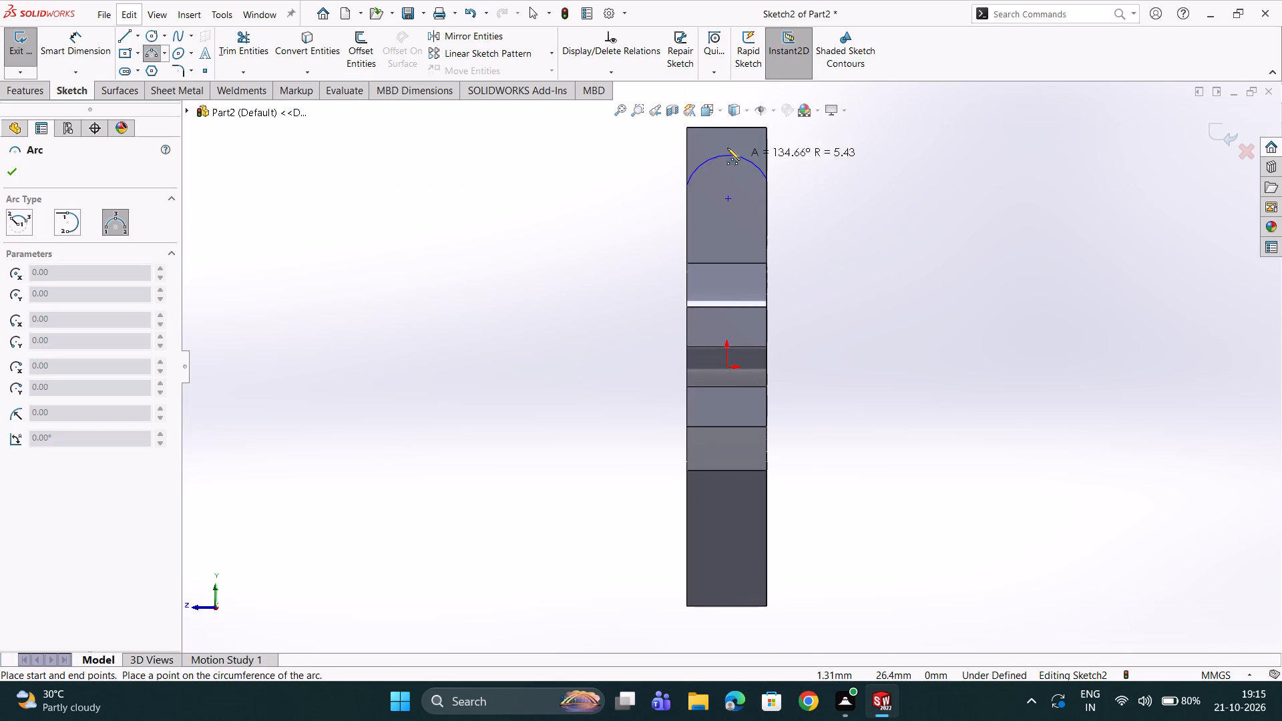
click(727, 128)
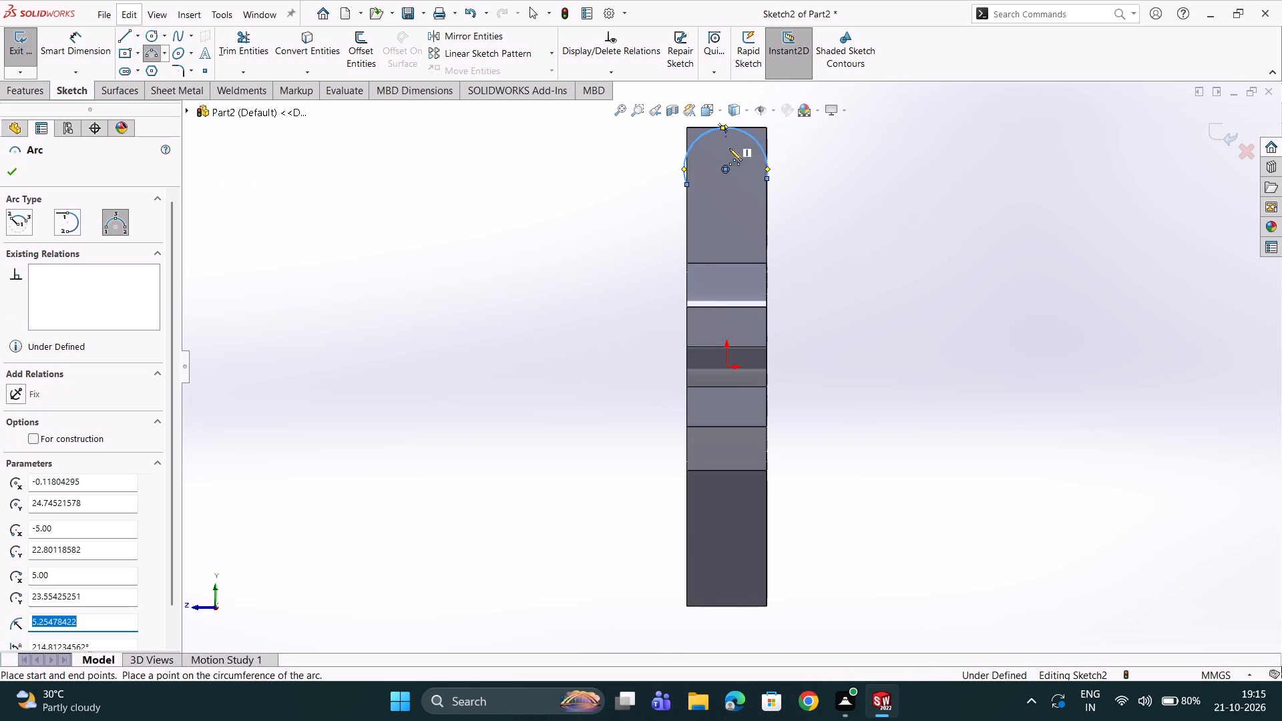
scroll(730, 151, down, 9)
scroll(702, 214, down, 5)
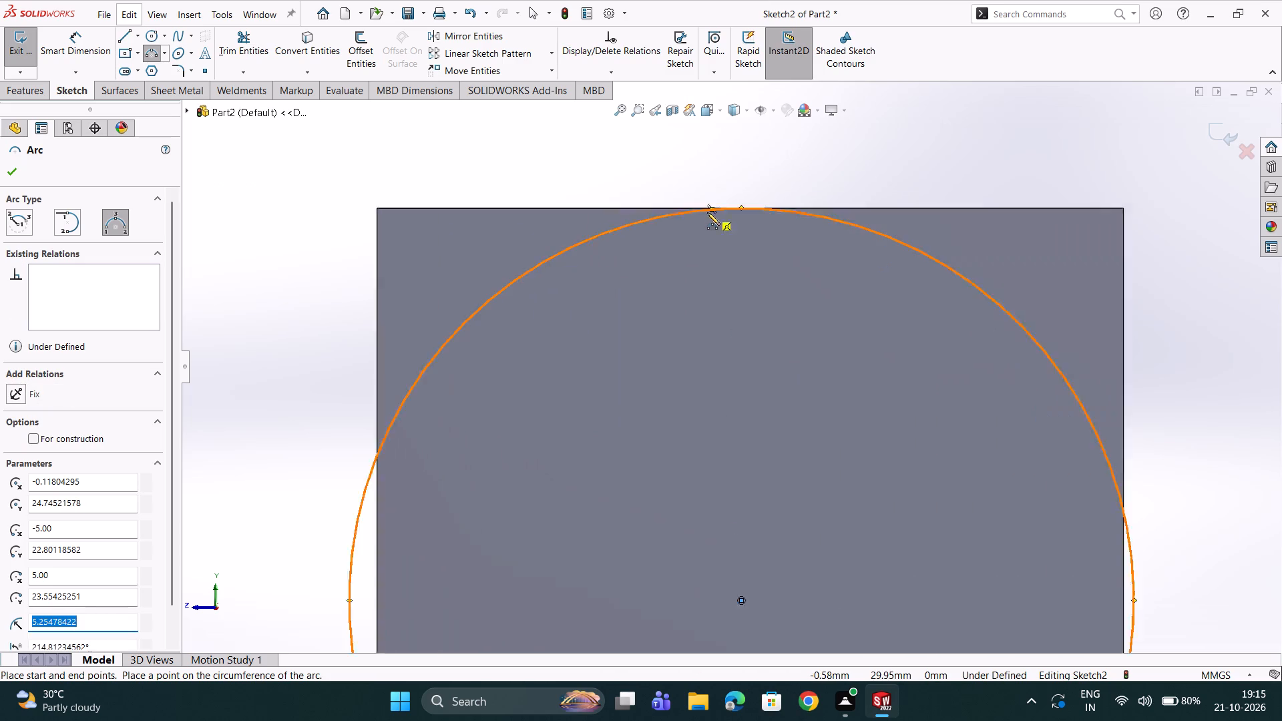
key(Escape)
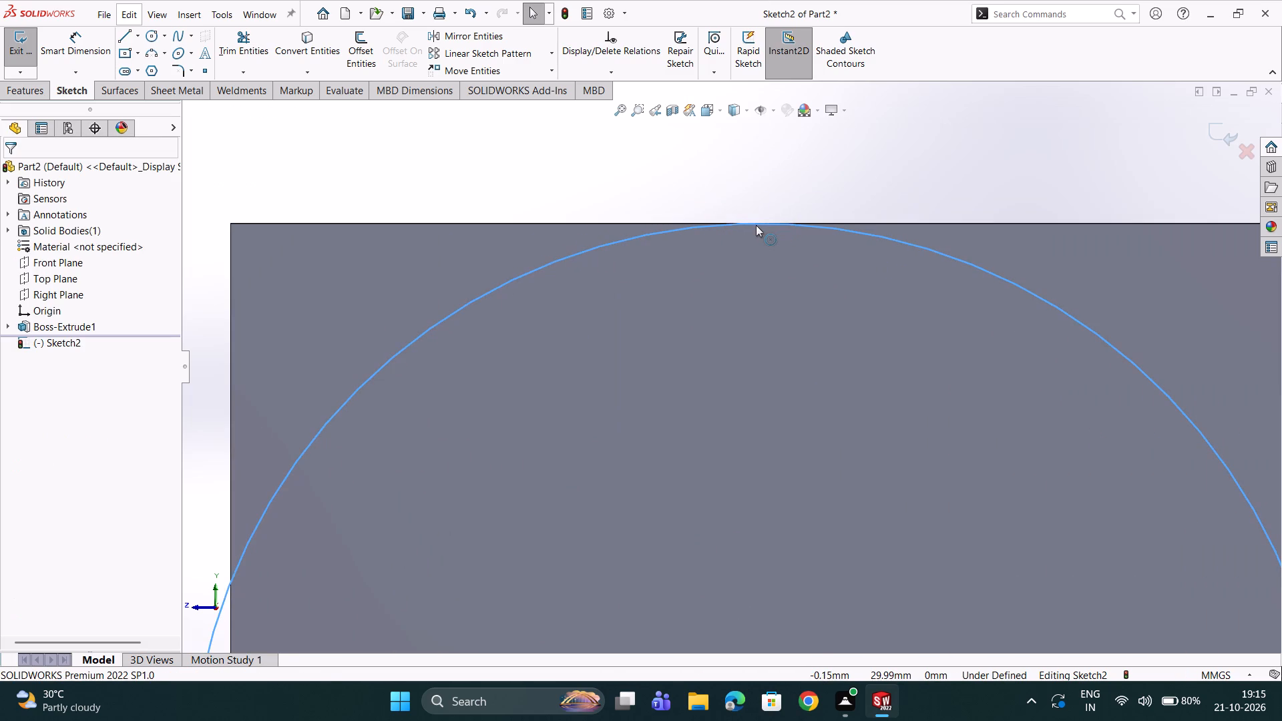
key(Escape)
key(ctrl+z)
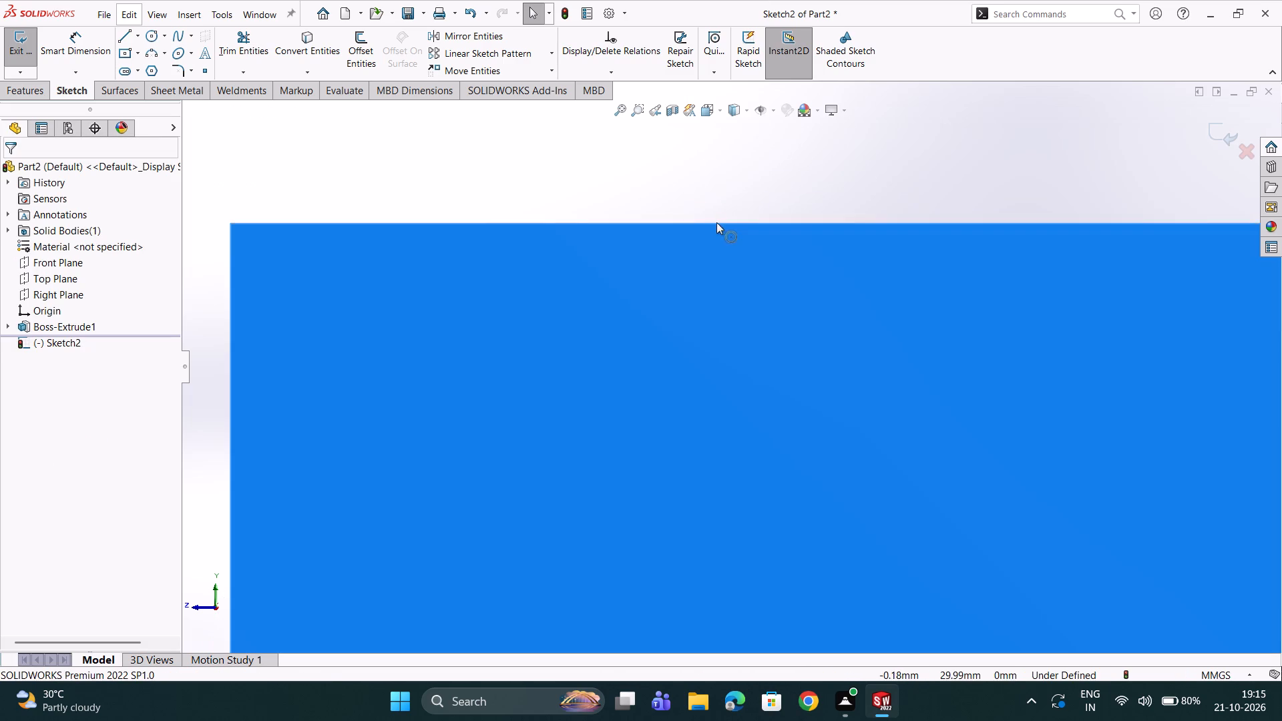
Sketch a vertical centerpoint straight slot centred on the origin, about 8.06 mm wide and 51.15 mm between arc centres.
click(150, 54)
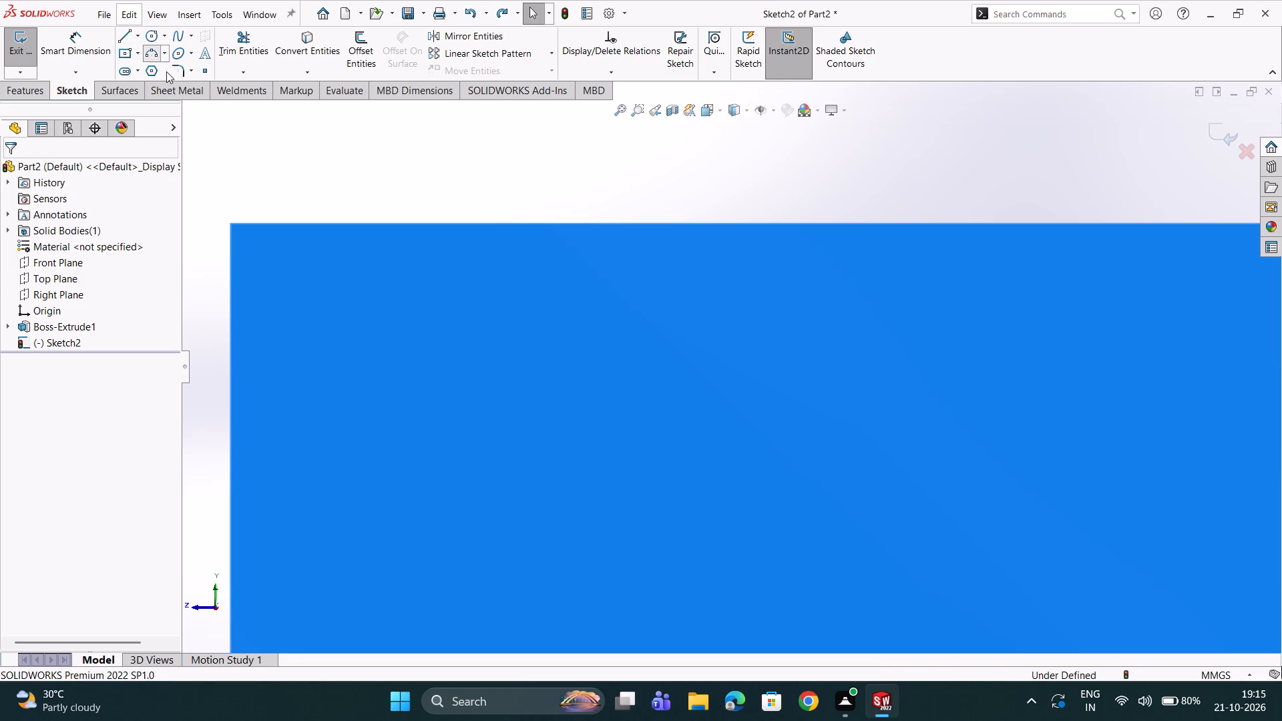
scroll(238, 449, up, 2)
scroll(339, 430, up, 5)
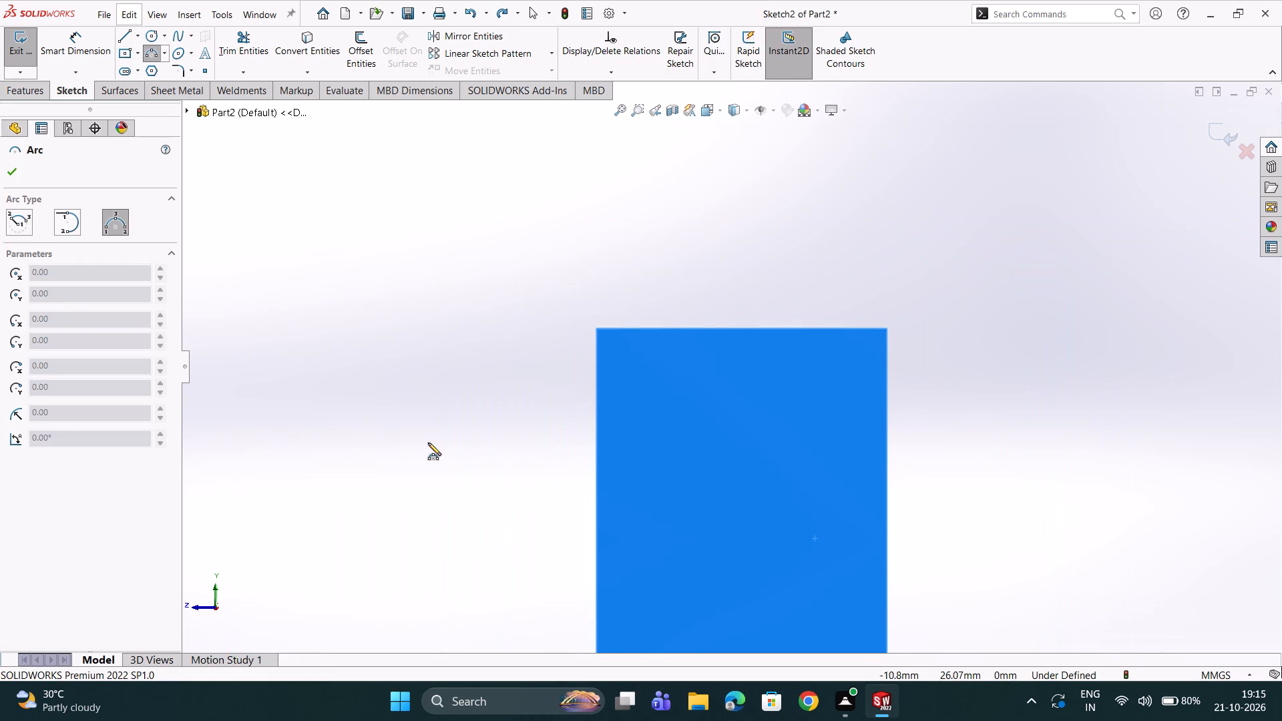
scroll(428, 443, up, 6)
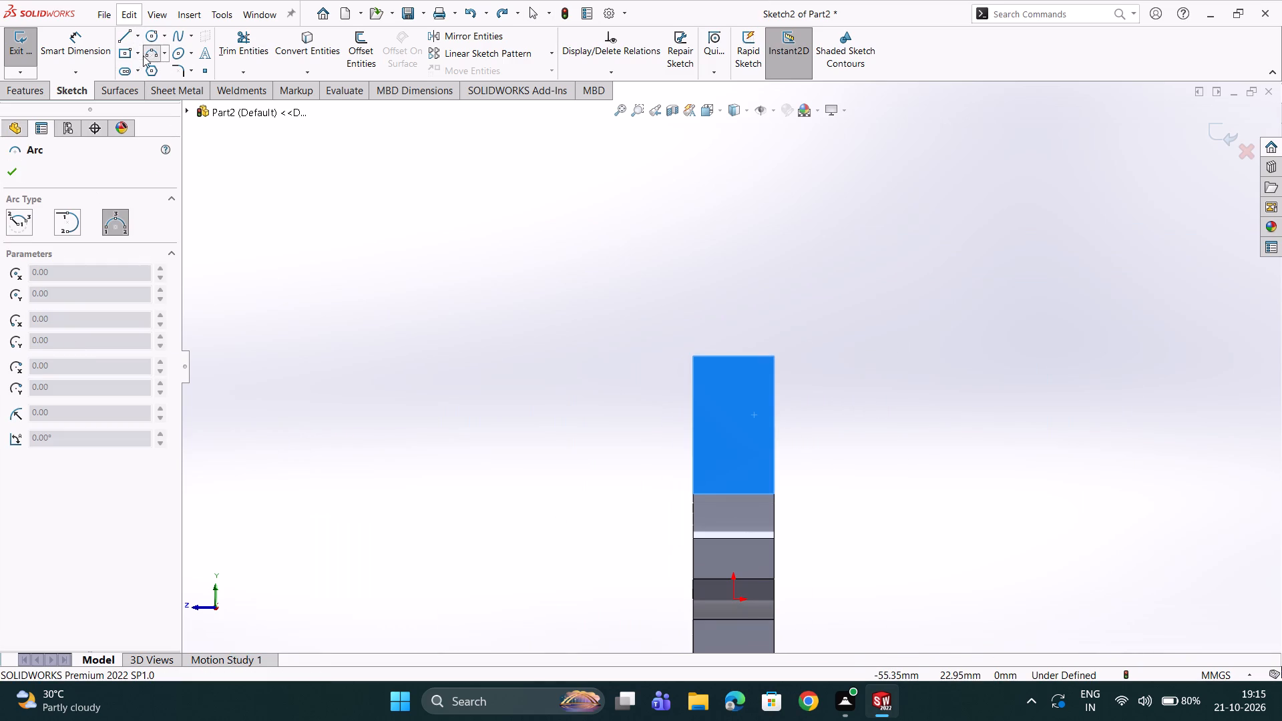
click(126, 69)
scroll(690, 501, down, 2)
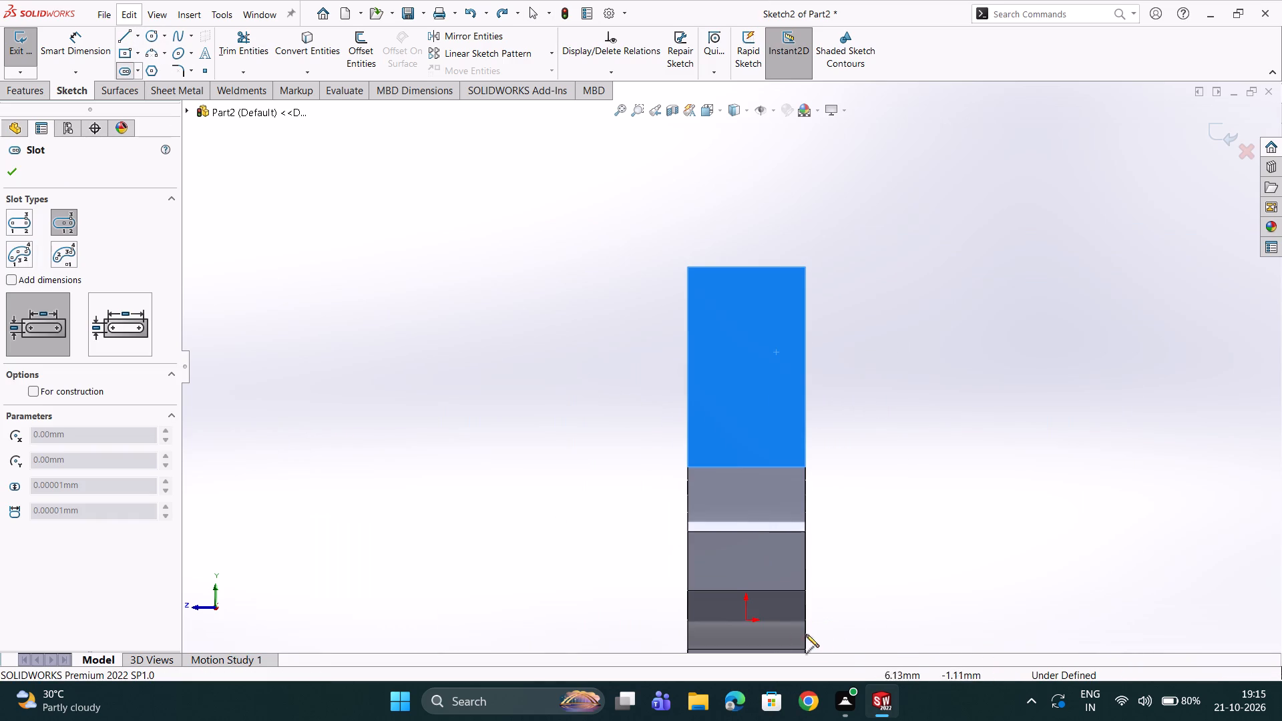
click(749, 622)
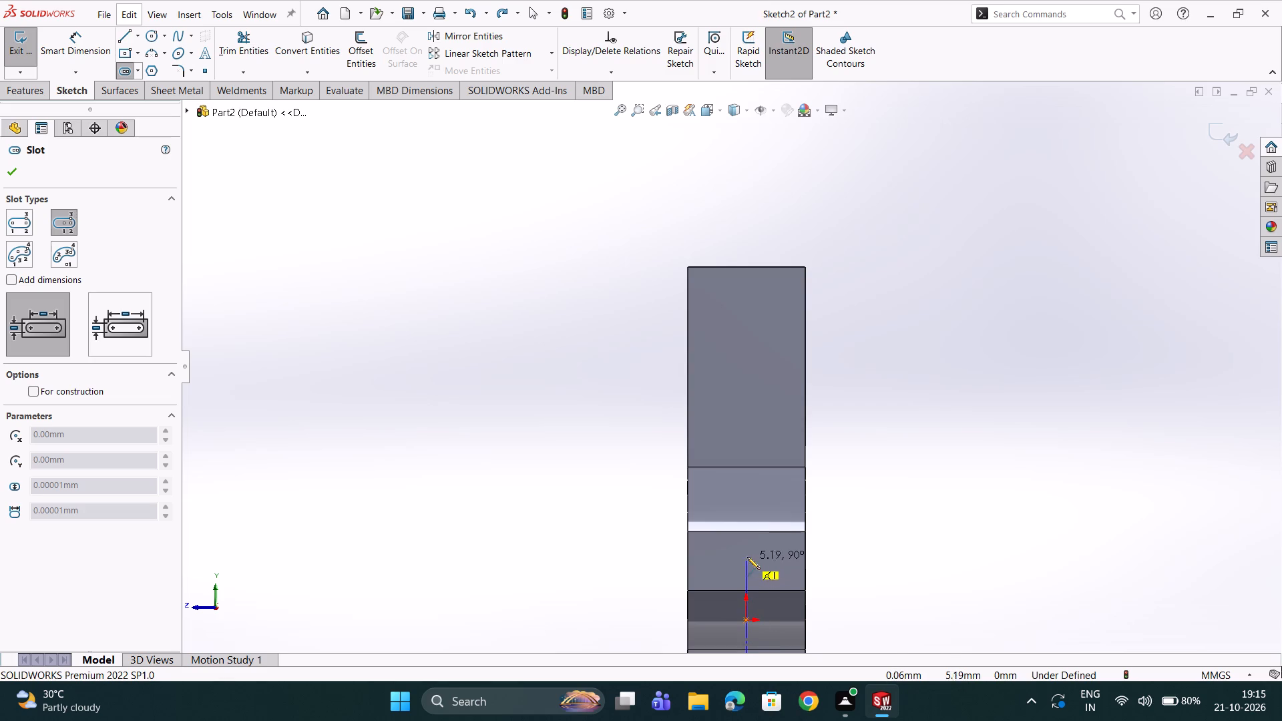
click(748, 319)
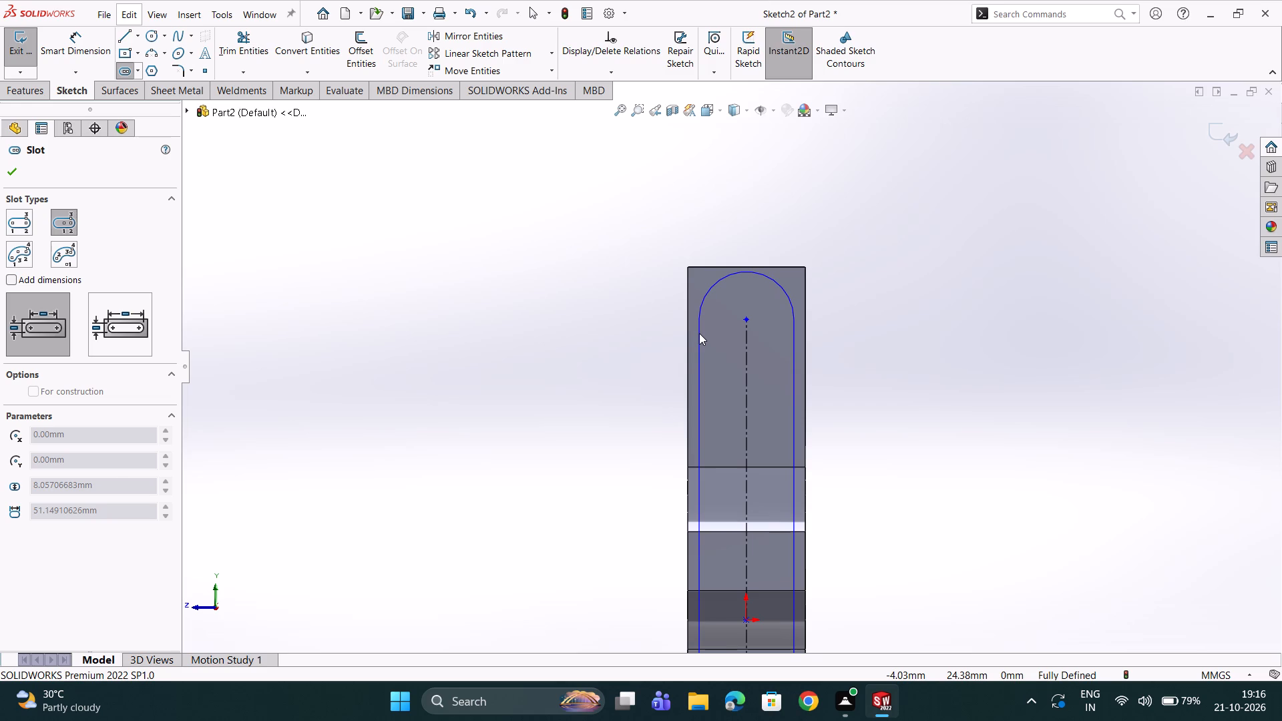
click(699, 333)
Dimension the top of the slot's upper arc at 30 mm vertically from the origin.
click(78, 45)
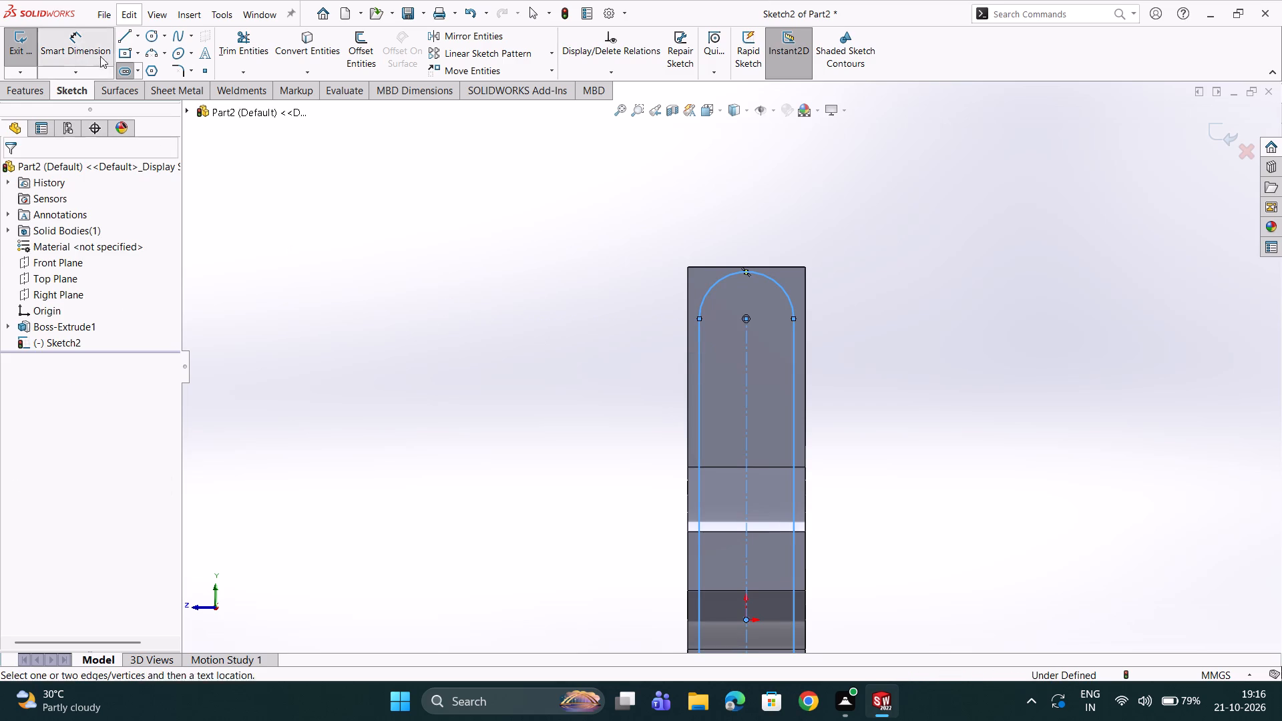
scroll(443, 268, down, 5)
scroll(987, 277, up, 1)
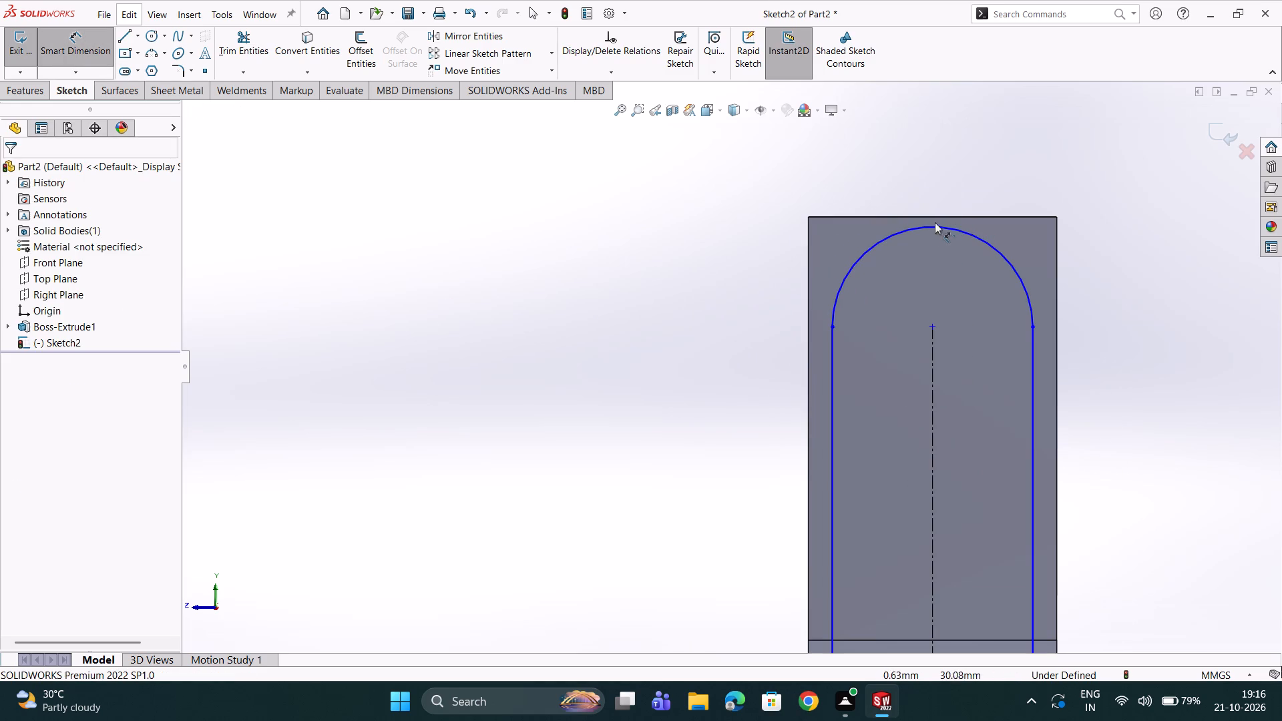
click(933, 226)
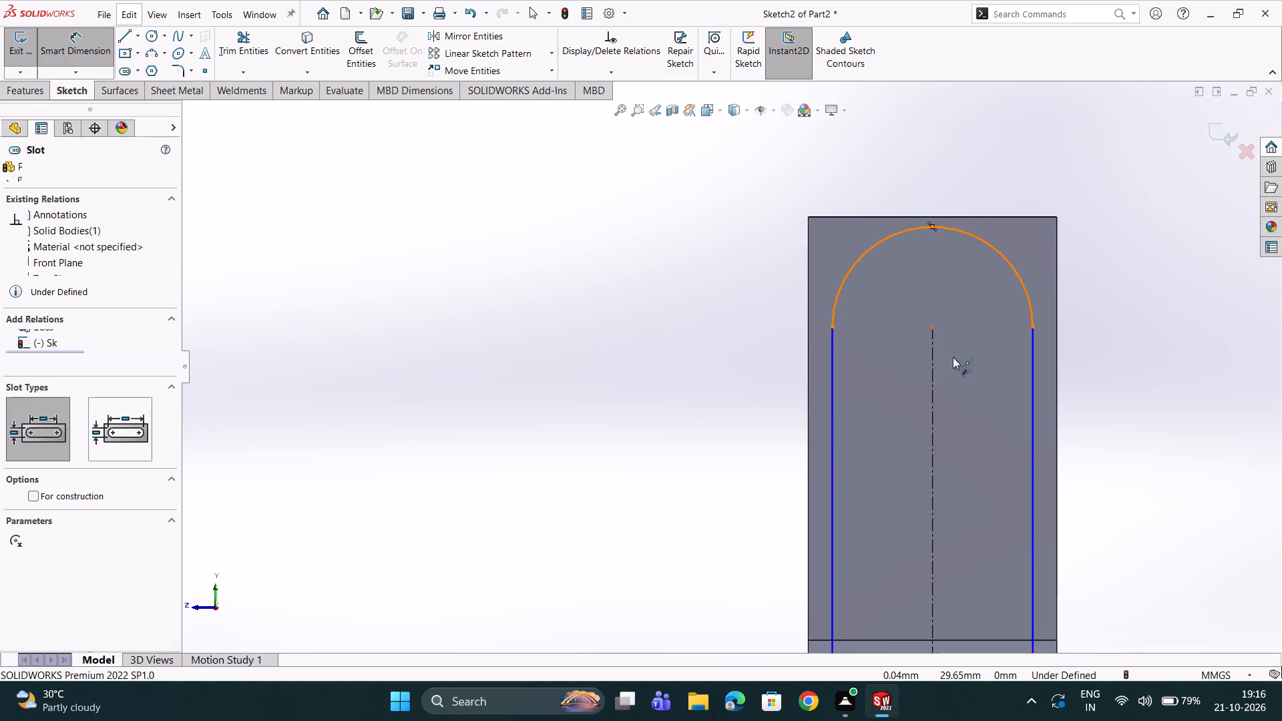
scroll(953, 391, up, 3)
scroll(855, 547, down, 1)
scroll(838, 589, up, 4)
scroll(806, 585, down, 3)
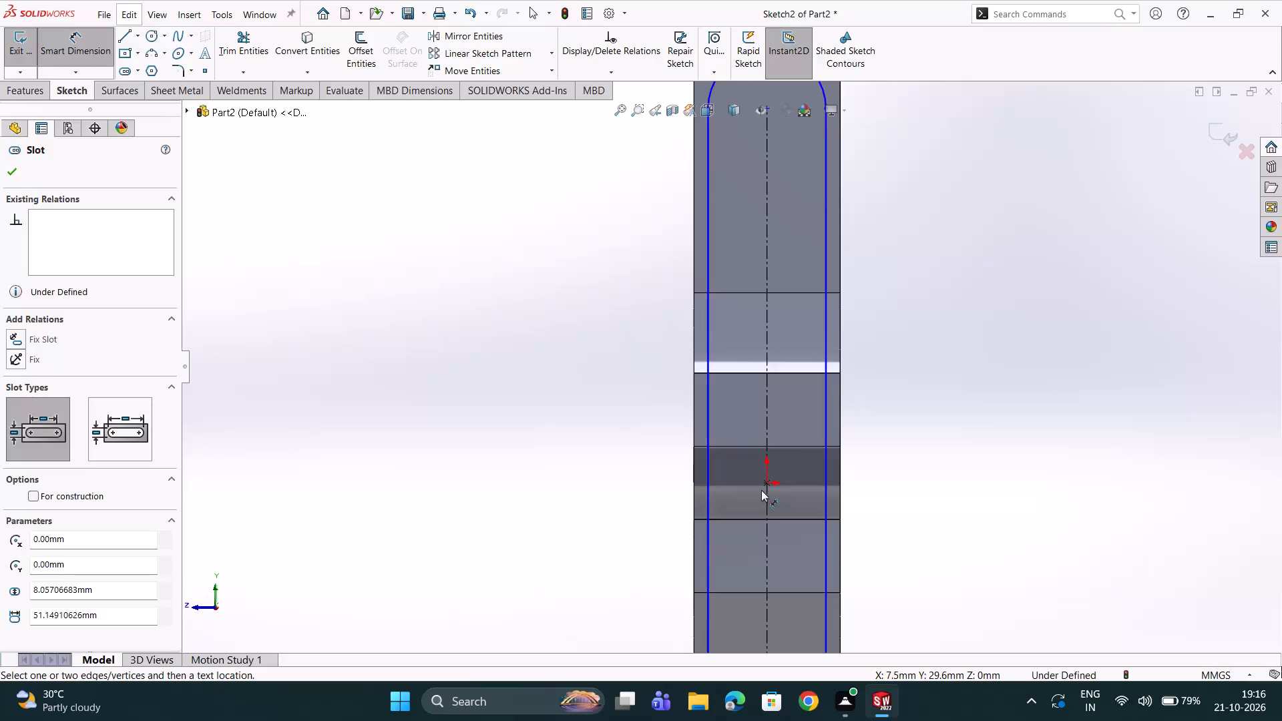
click(766, 481)
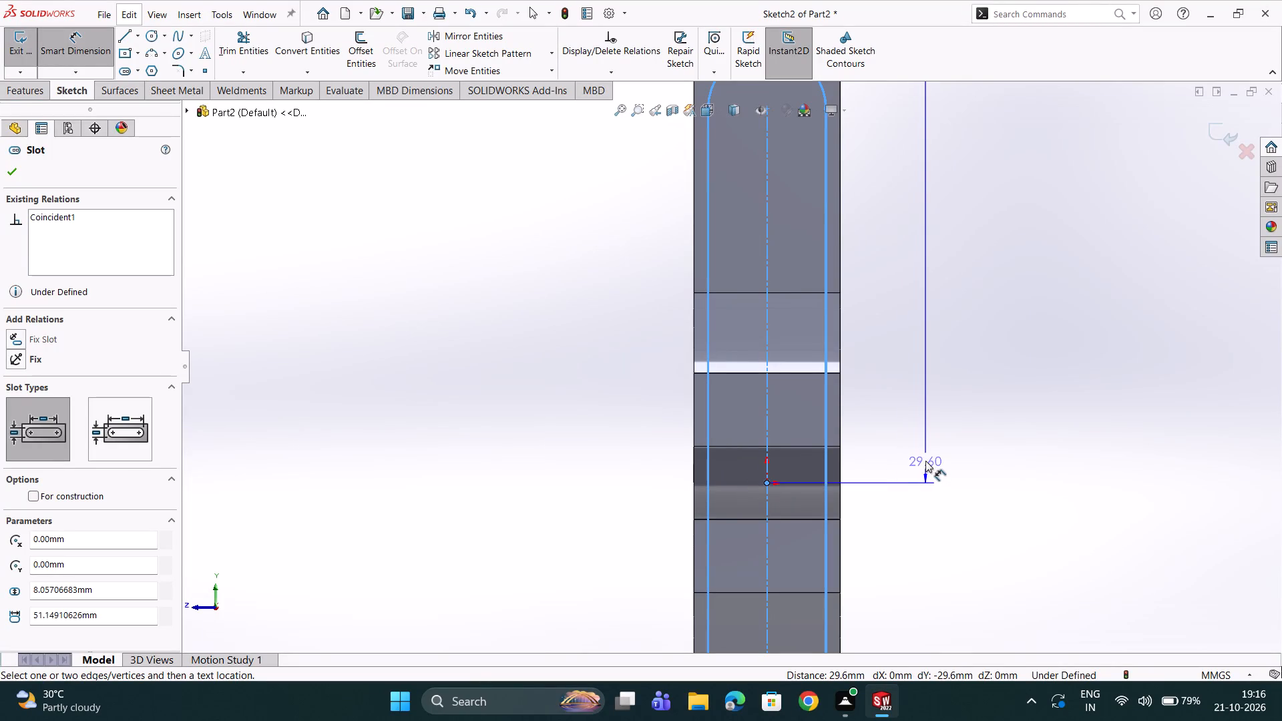
click(927, 437)
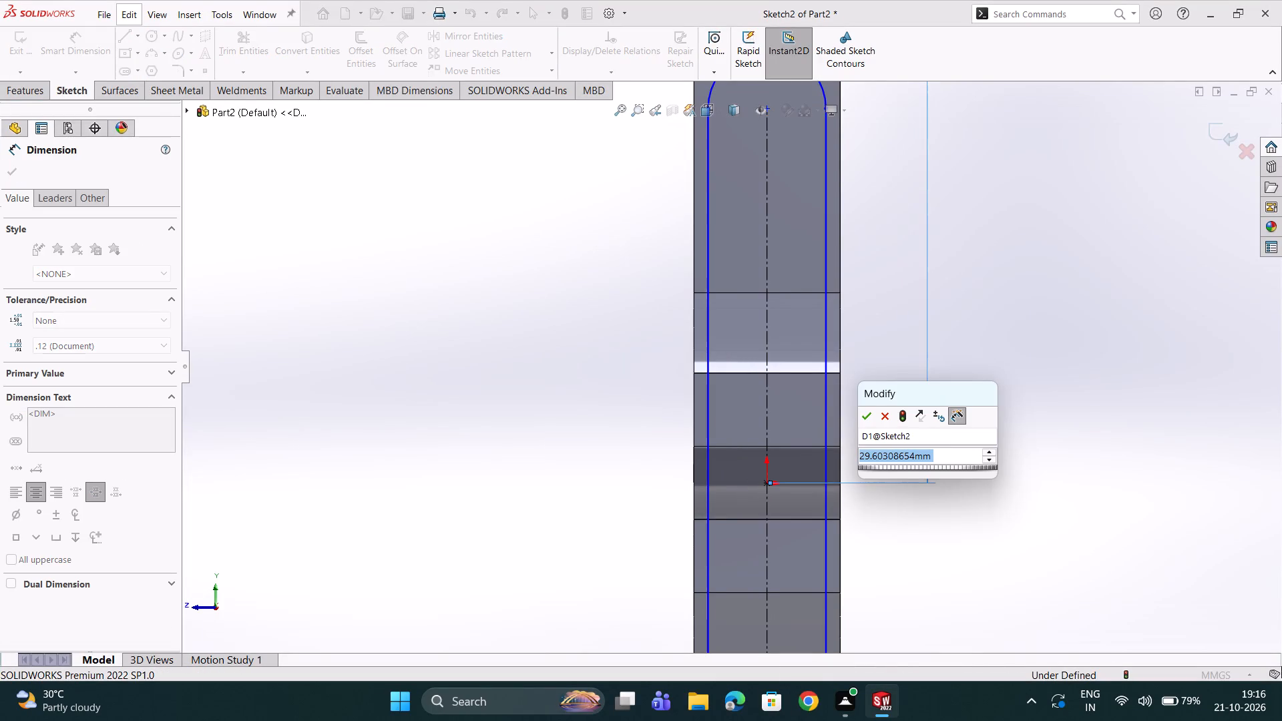
text(30)
key(Return)
Dimension the slot's upper end arc with a radius of 5 mm.
scroll(927, 437, up, 1)
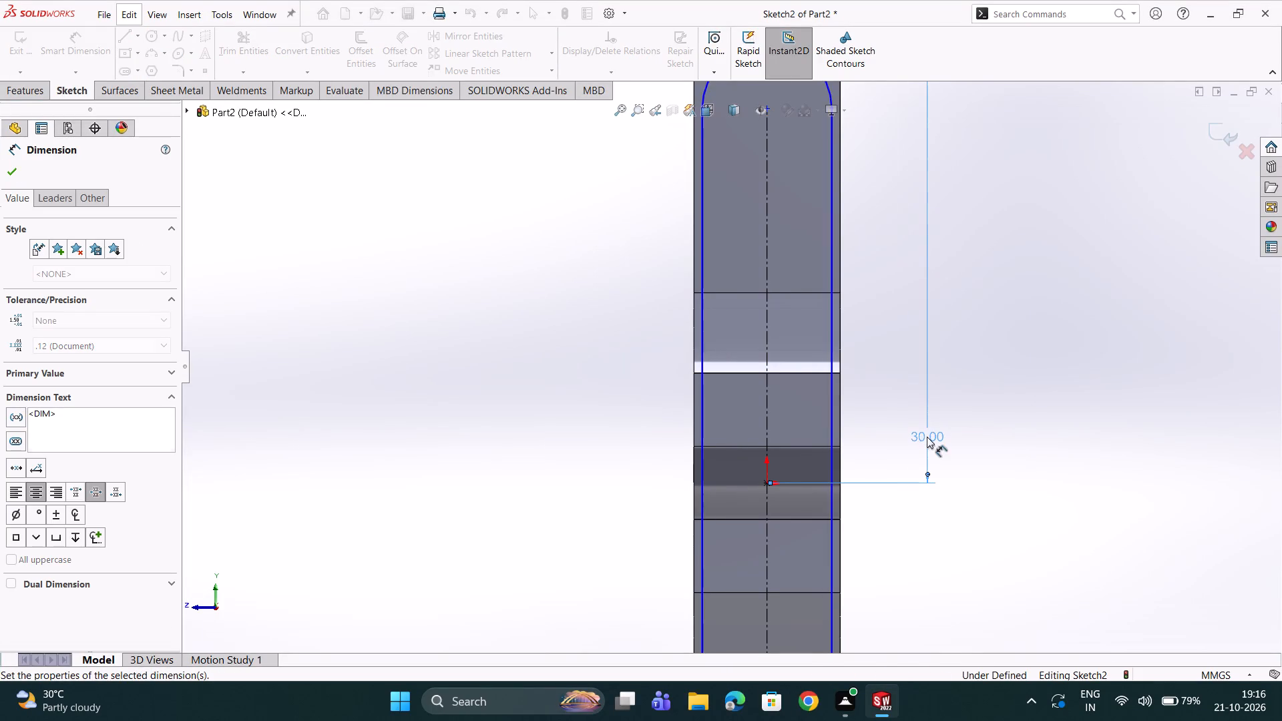
scroll(857, 425, up, 1)
scroll(771, 324, up, 1)
scroll(764, 240, down, 5)
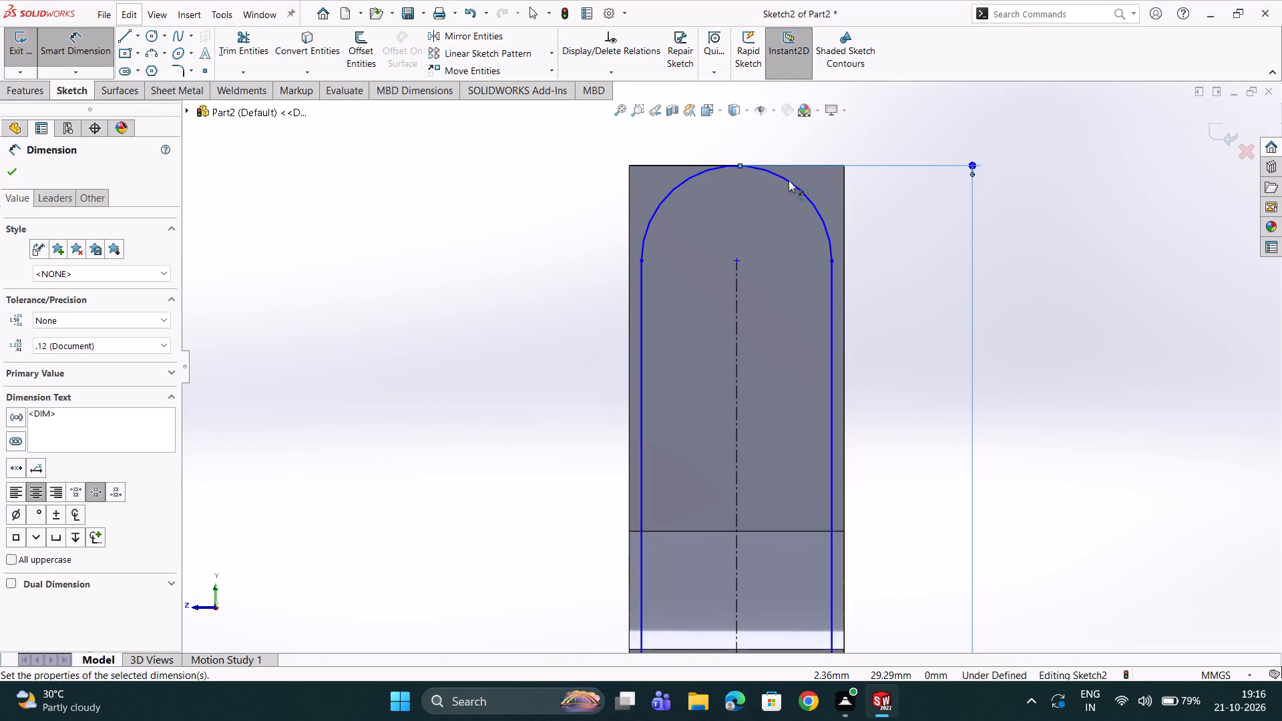
click(789, 180)
click(825, 122)
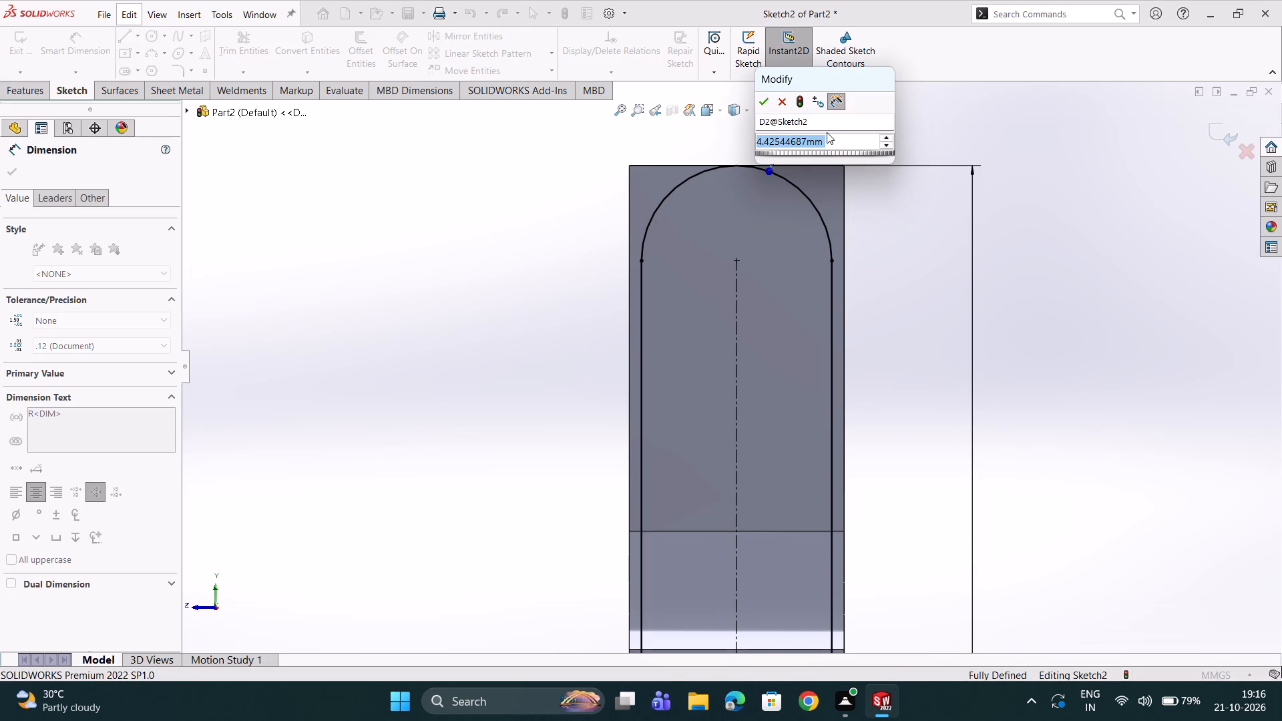
key(5)
key(Return)
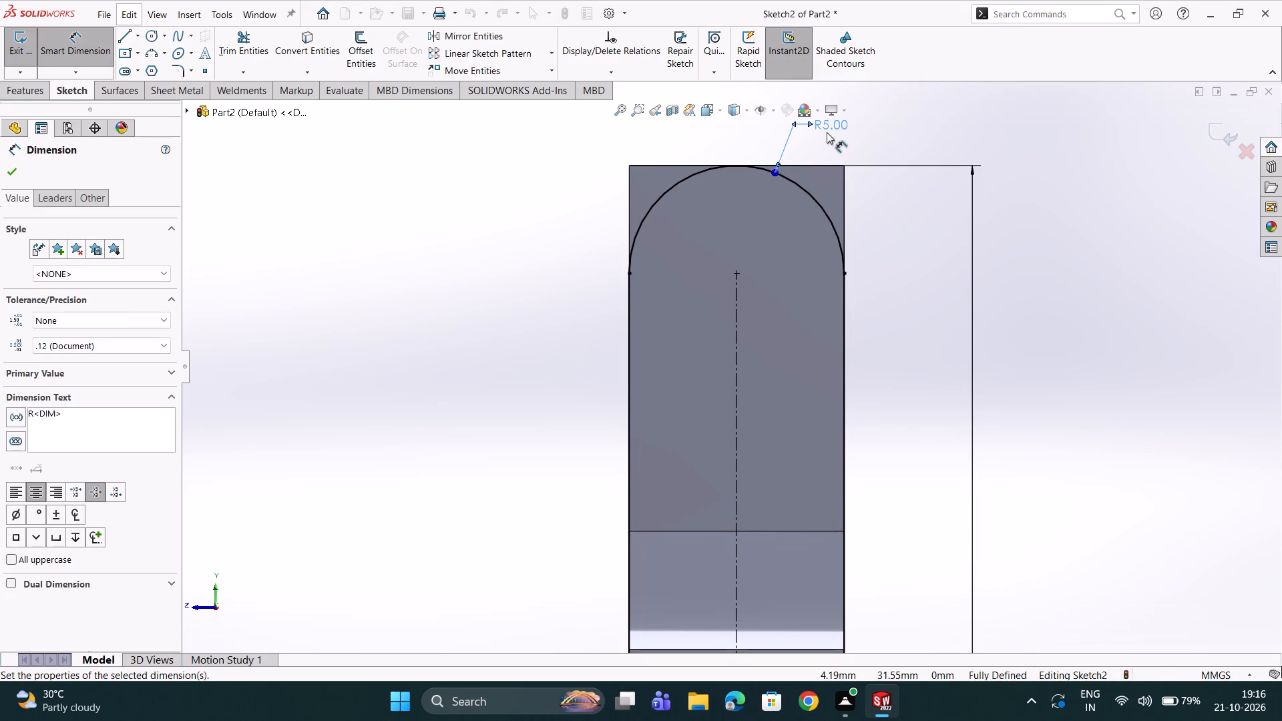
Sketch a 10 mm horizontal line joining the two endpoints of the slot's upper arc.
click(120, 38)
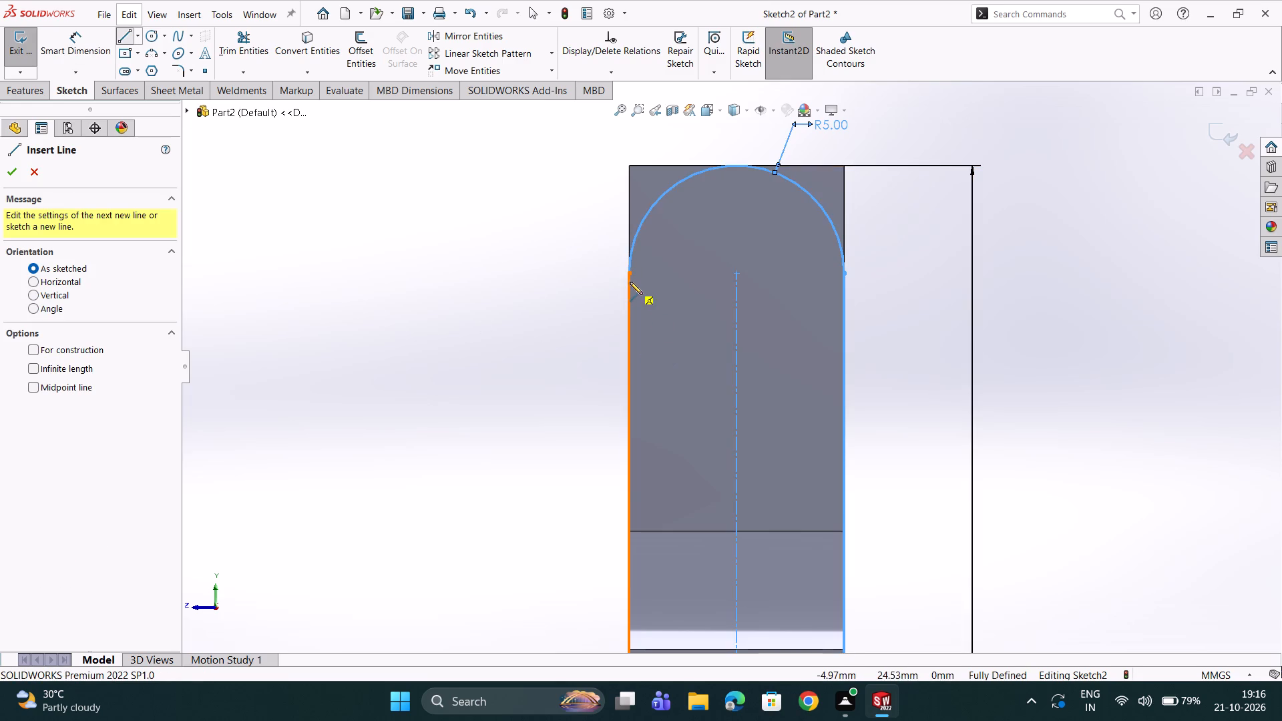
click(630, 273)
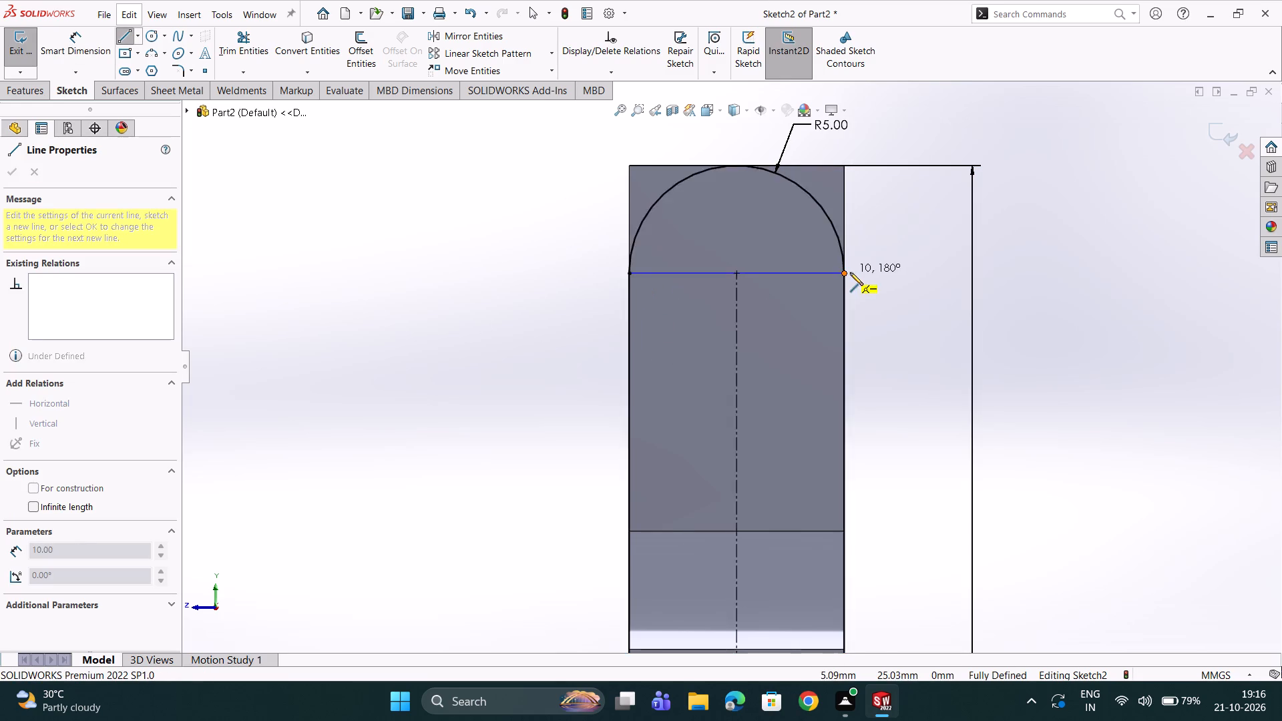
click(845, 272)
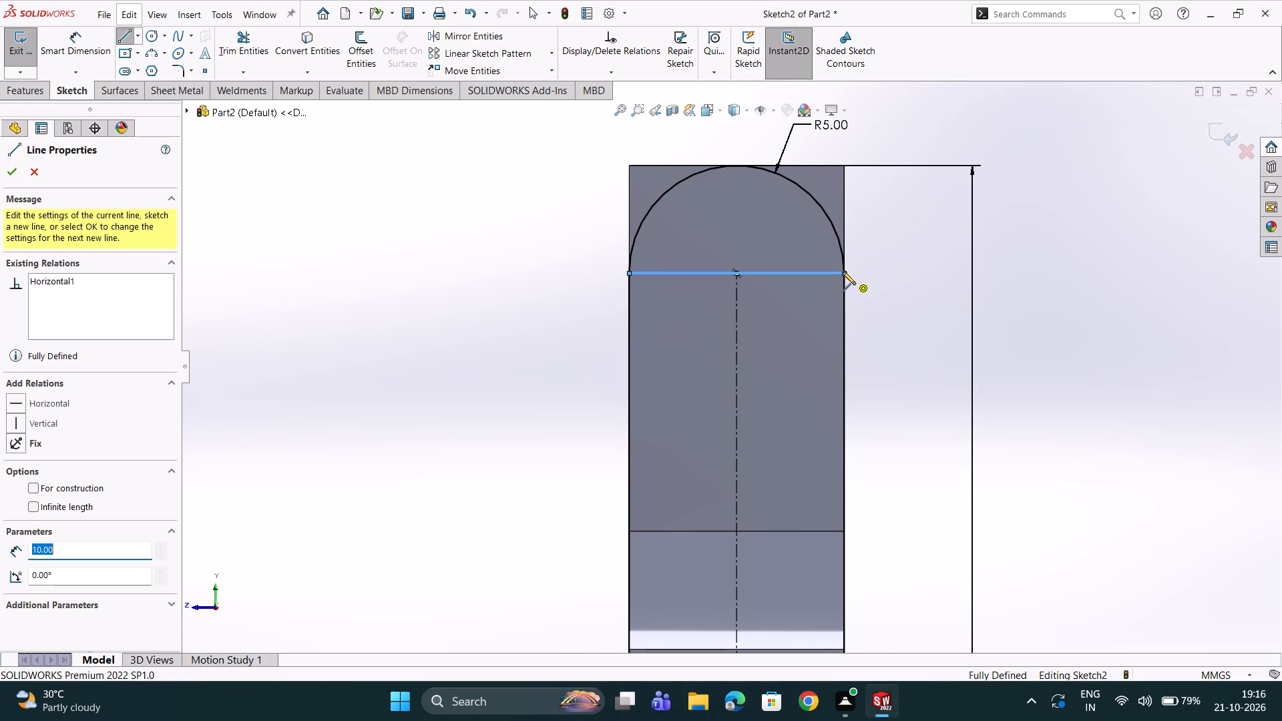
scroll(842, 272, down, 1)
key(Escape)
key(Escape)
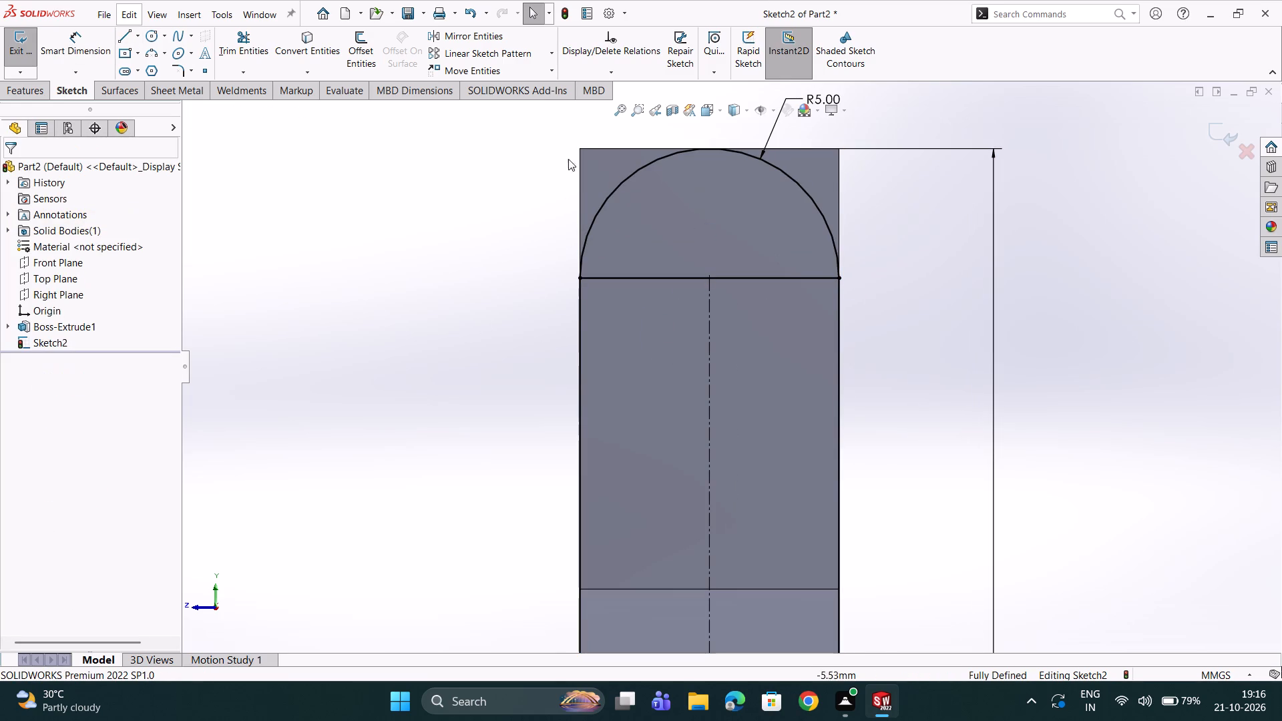
Convert the lug face's two vertical side edges and its top edge into sketch entities.
click(580, 188)
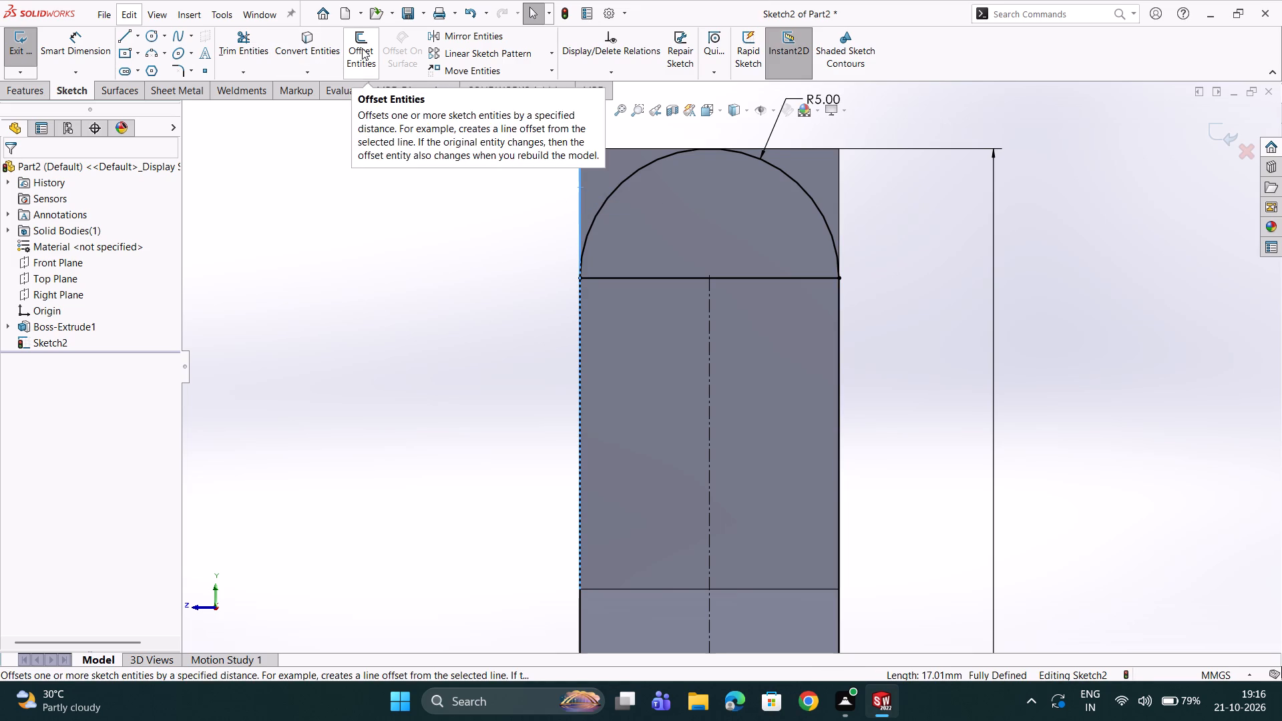
click(333, 50)
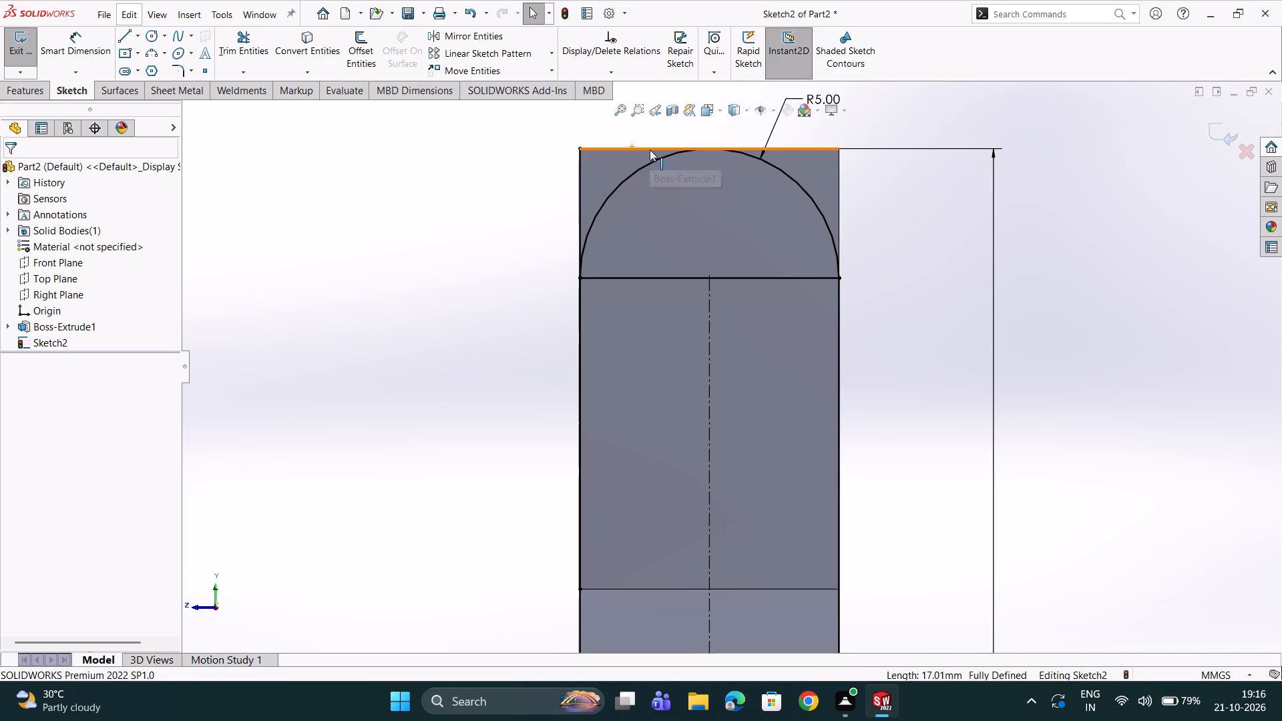
click(650, 150)
click(324, 50)
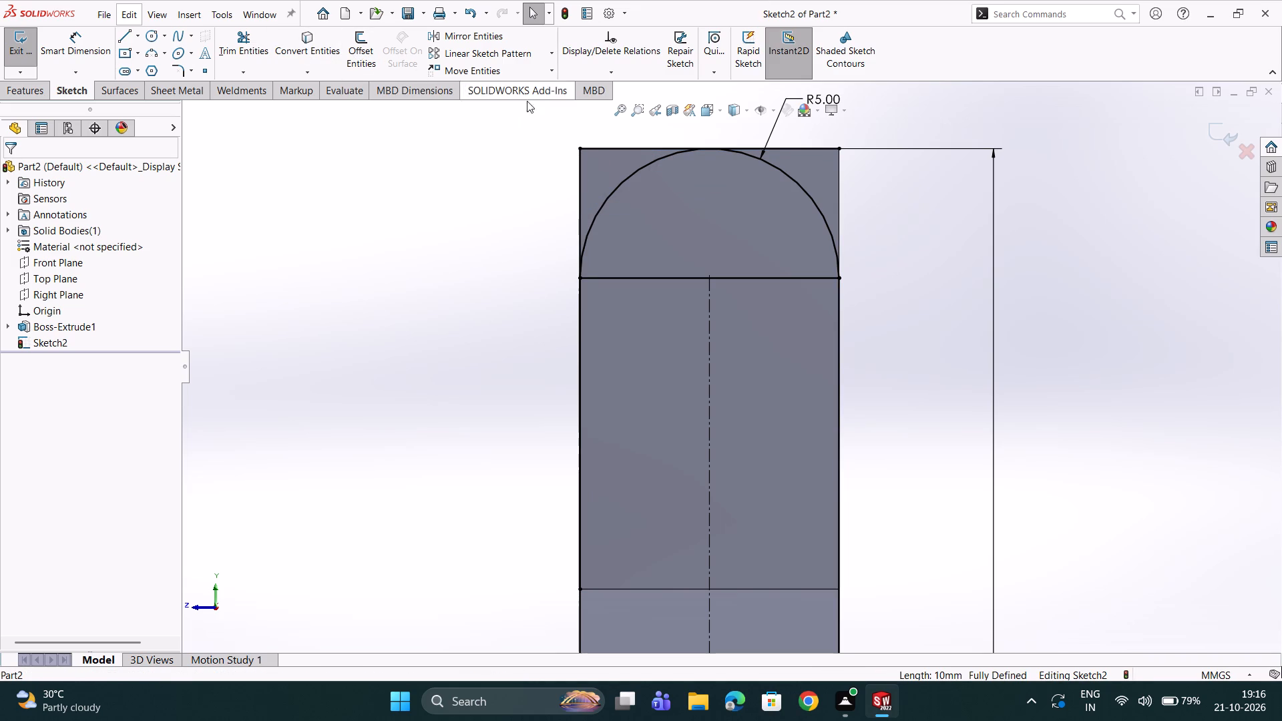
click(839, 184)
click(320, 50)
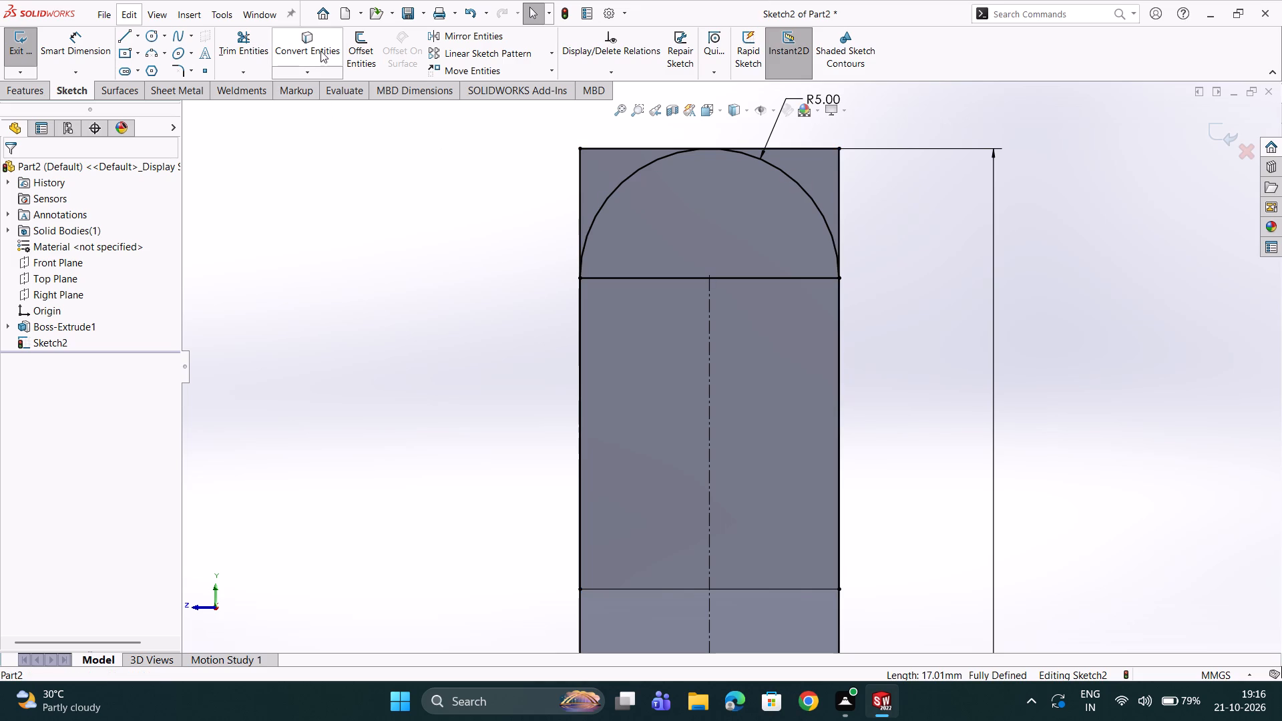
Sketch a circle of about 1.22 mm radius centred on the centre of the slot's upper arc.
click(151, 36)
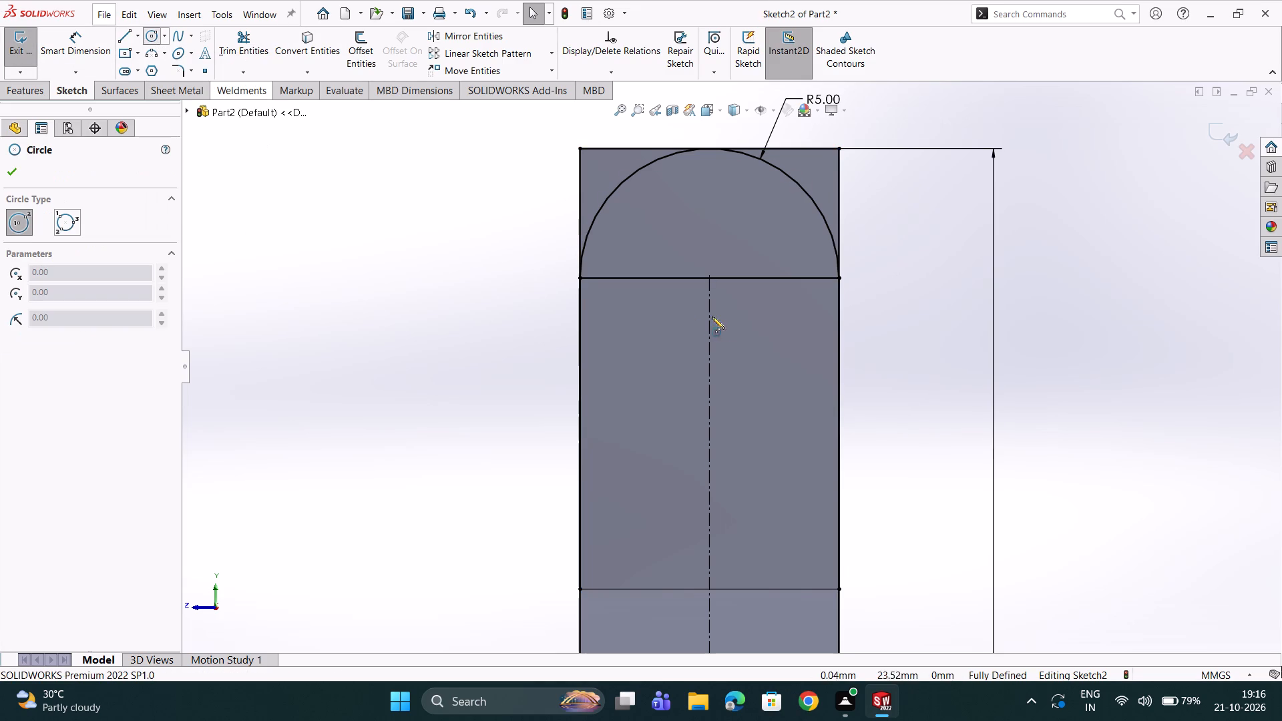
click(708, 277)
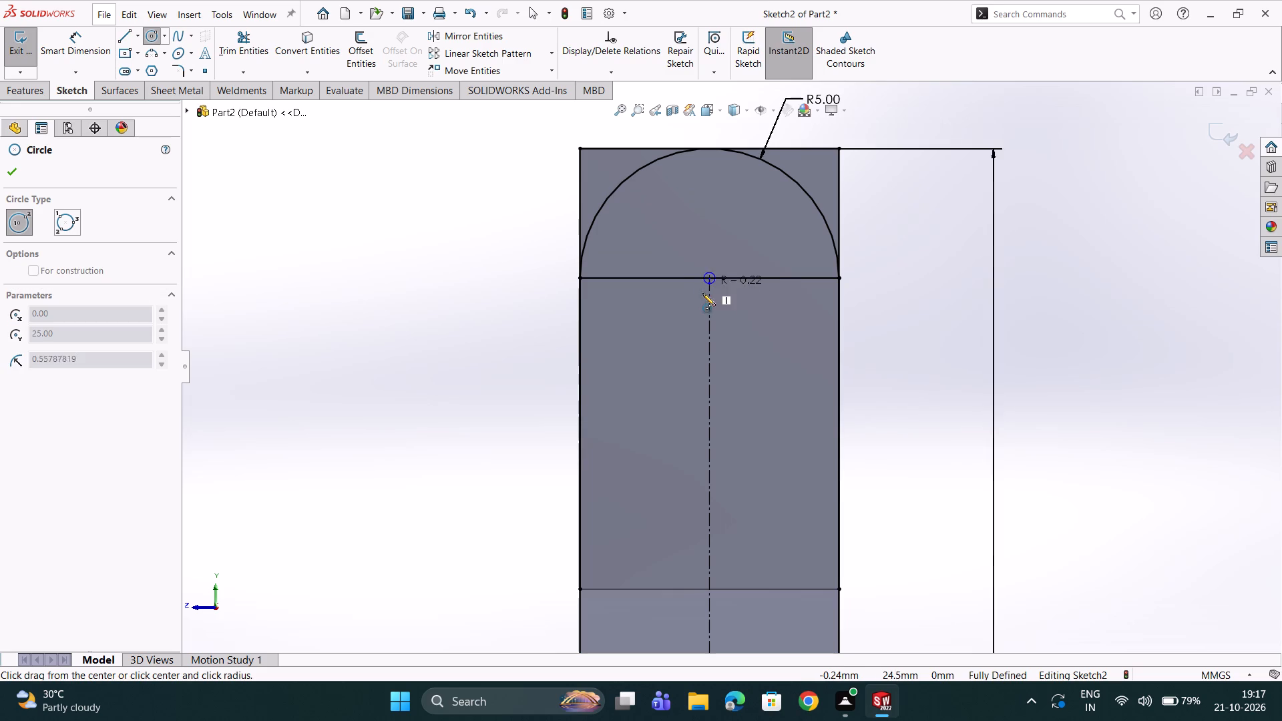
click(700, 308)
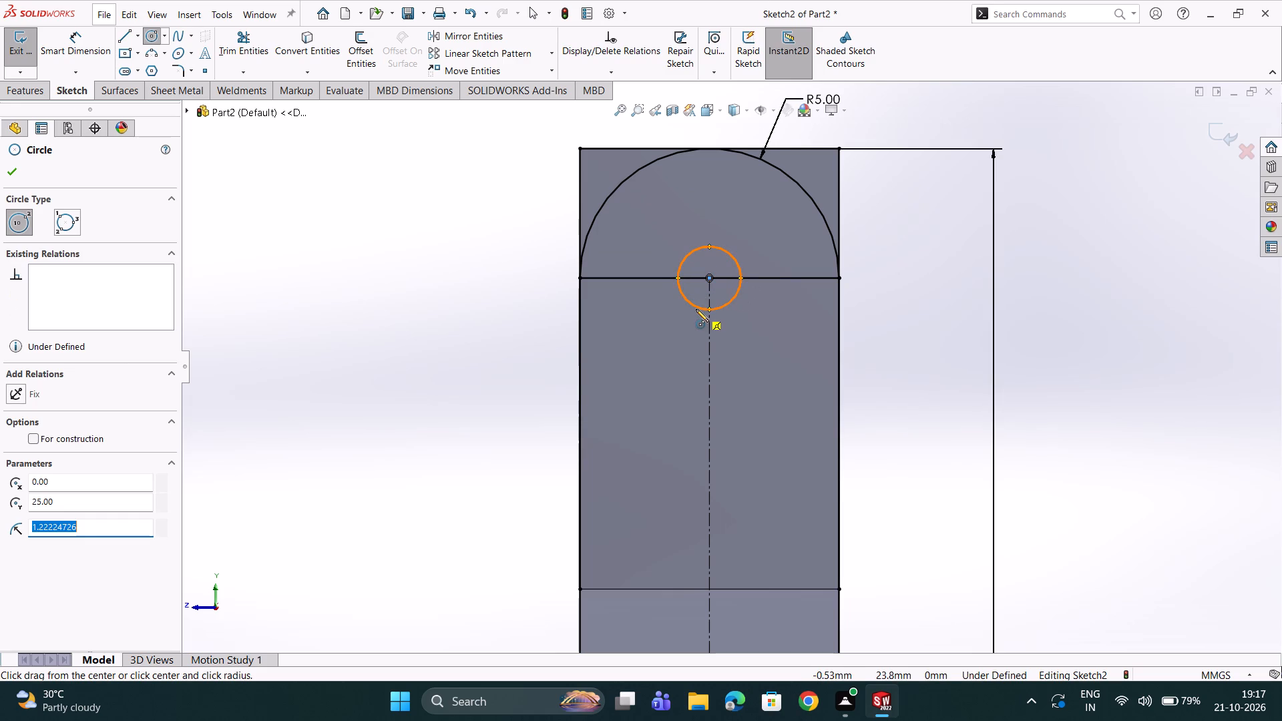
key(Escape)
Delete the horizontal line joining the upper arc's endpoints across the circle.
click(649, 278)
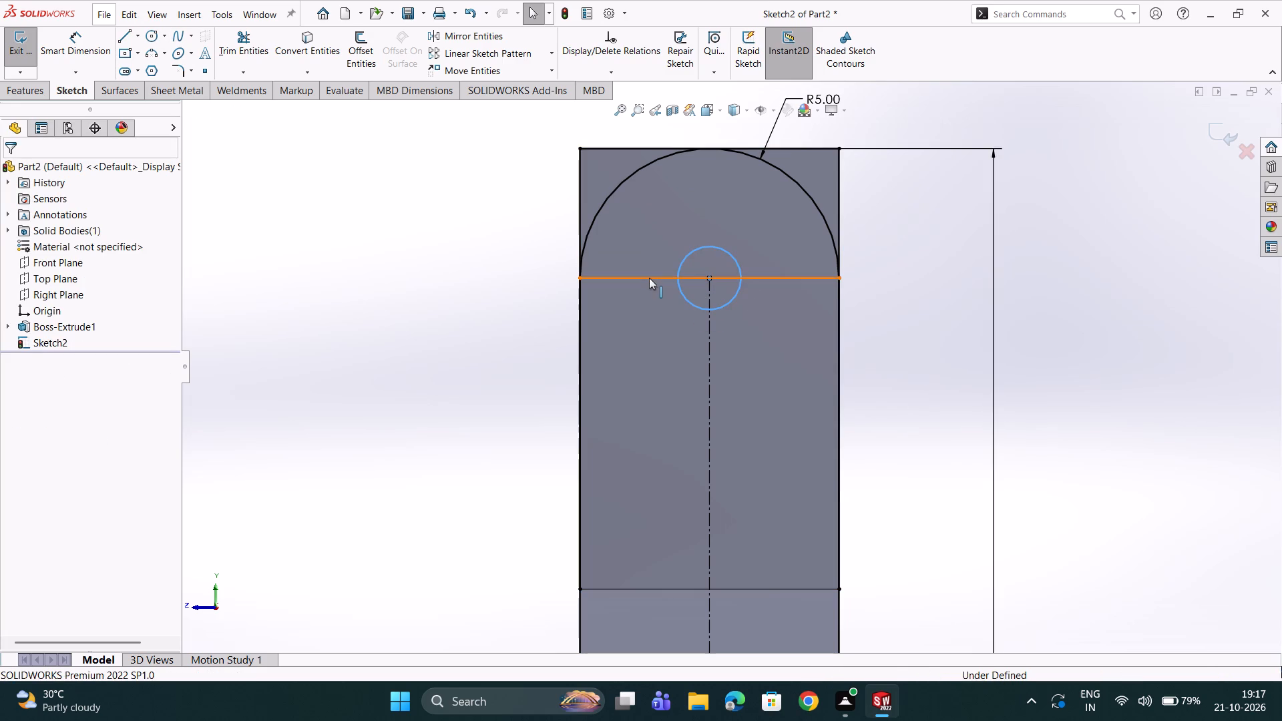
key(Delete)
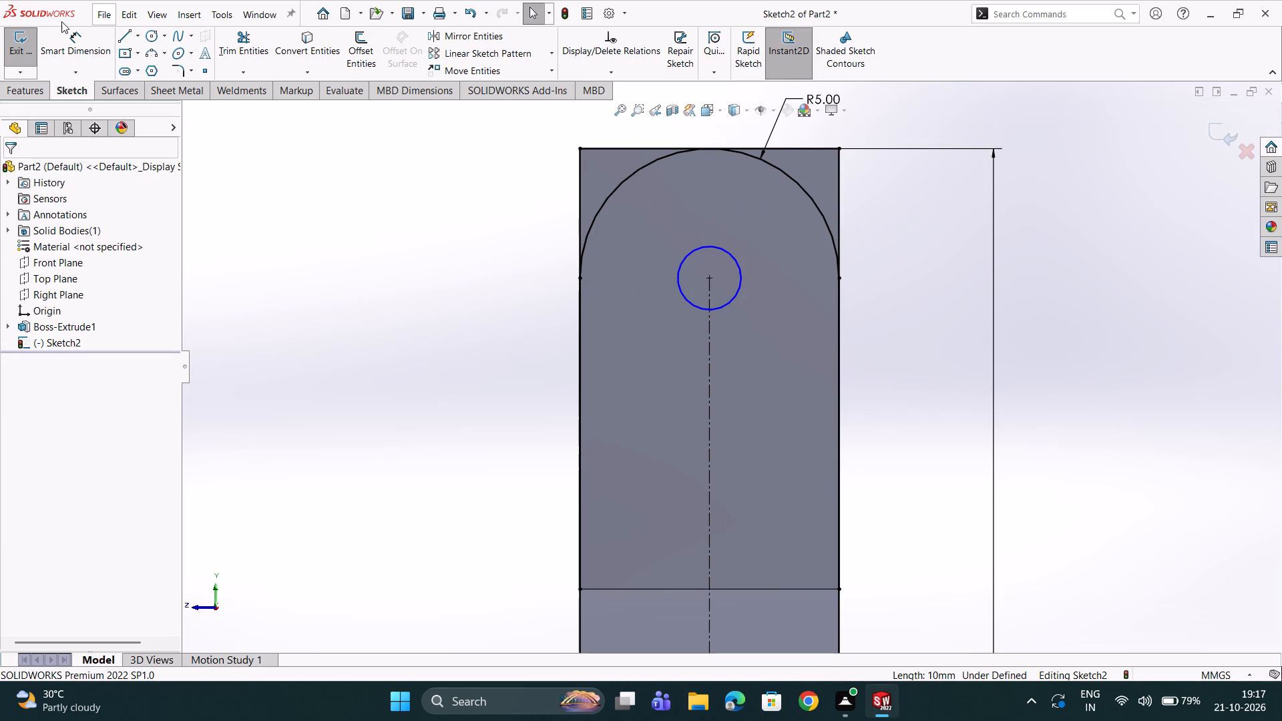
Dimension the circle at the upper arc's centre with a diameter of 3 mm.
click(81, 41)
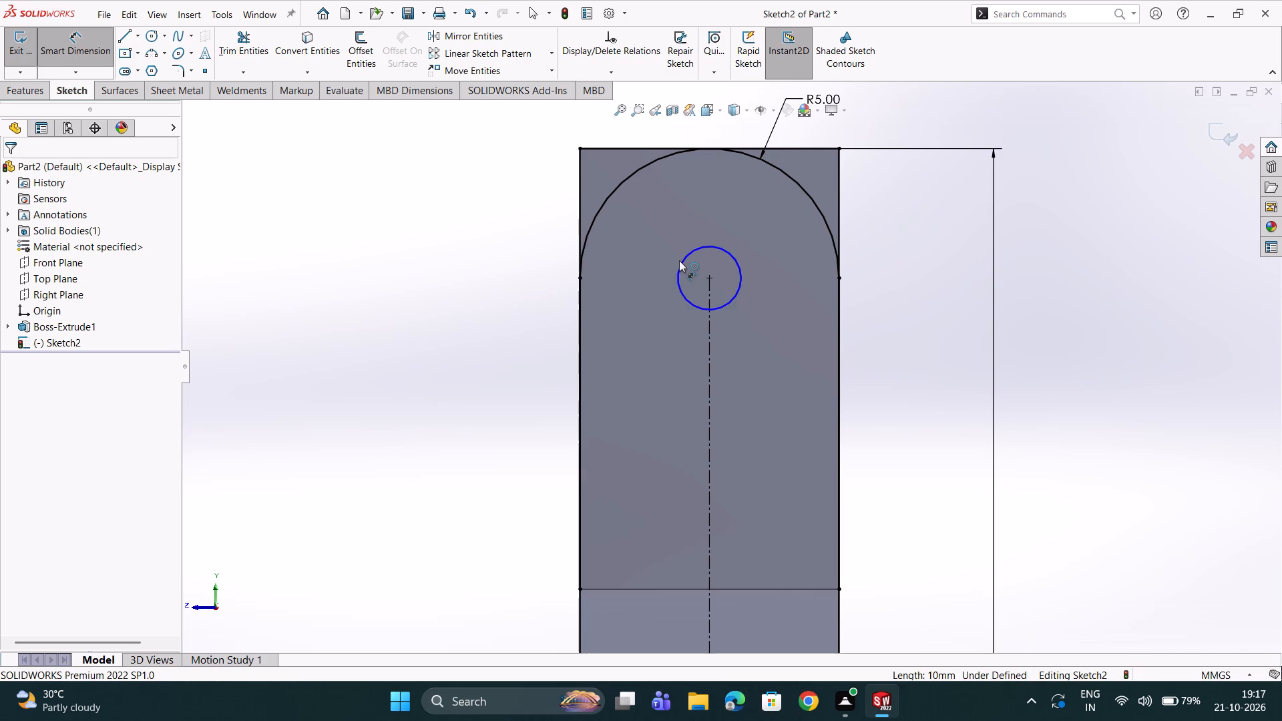
click(680, 264)
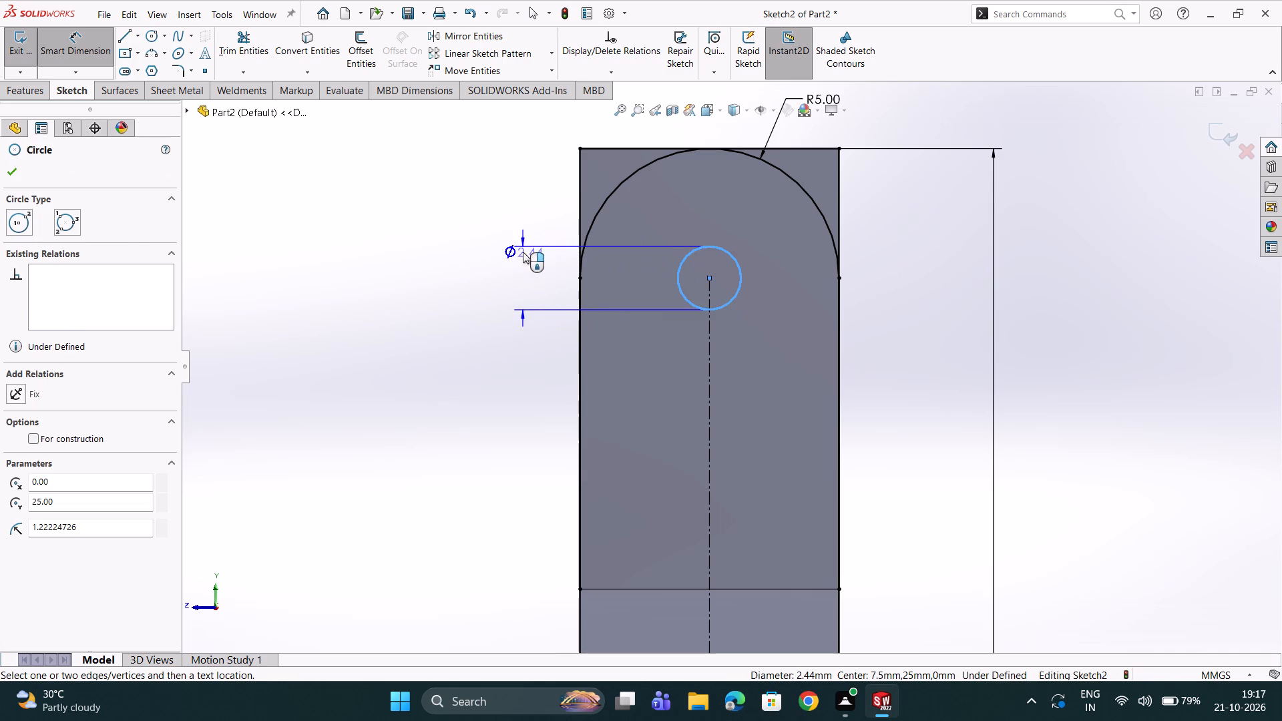
click(523, 252)
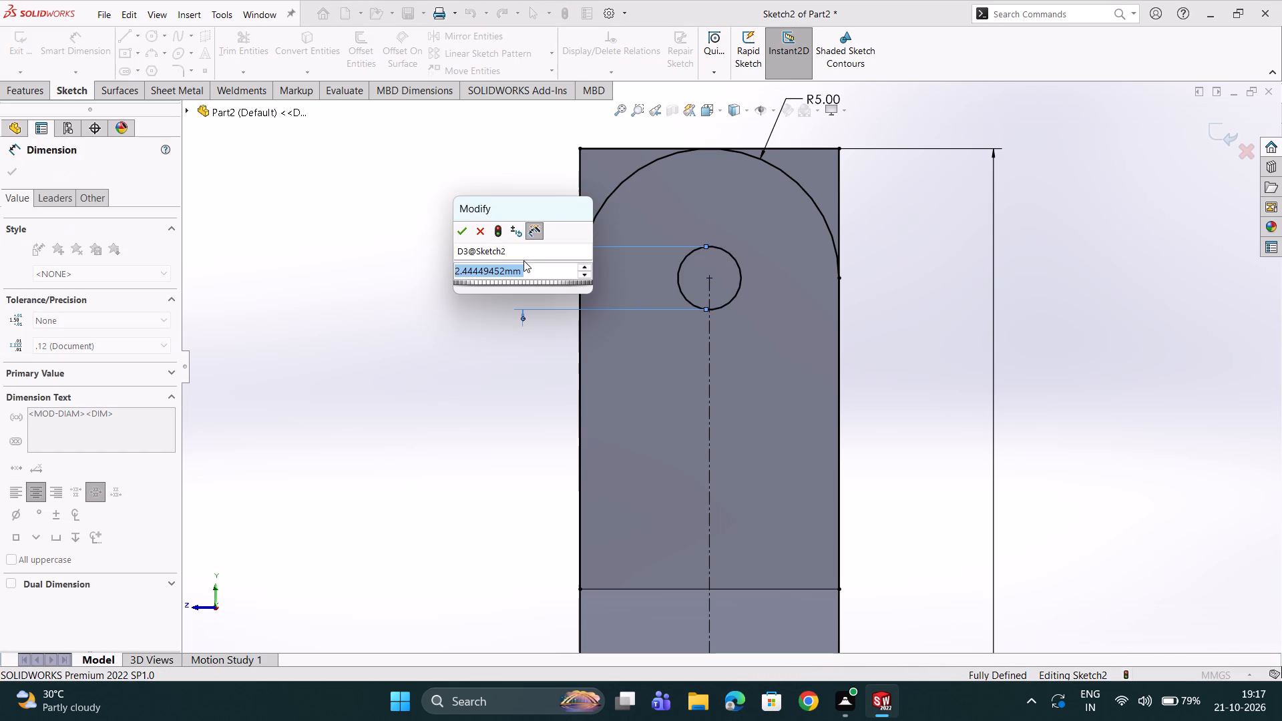
key(3)
key(Return)
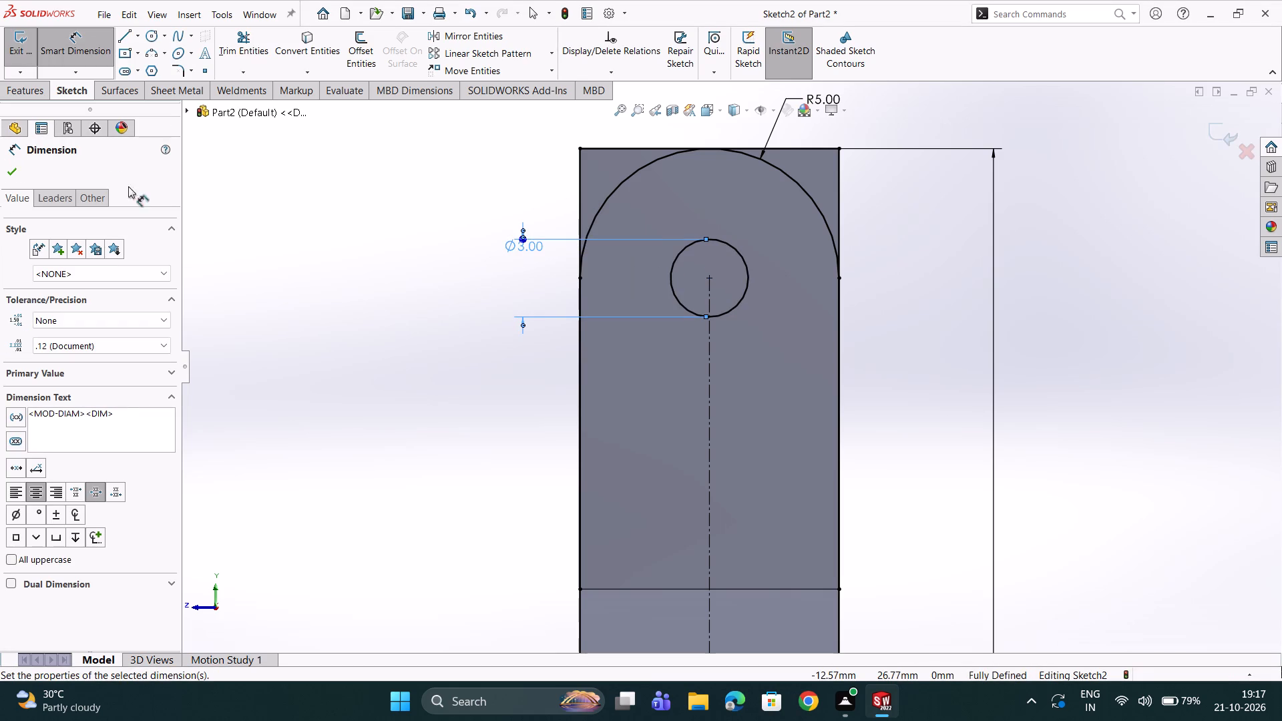
click(5, 168)
Trim away the two vertical side lines running between the slot's upper and lower arcs, including their lower segments.
scroll(461, 256, up, 1)
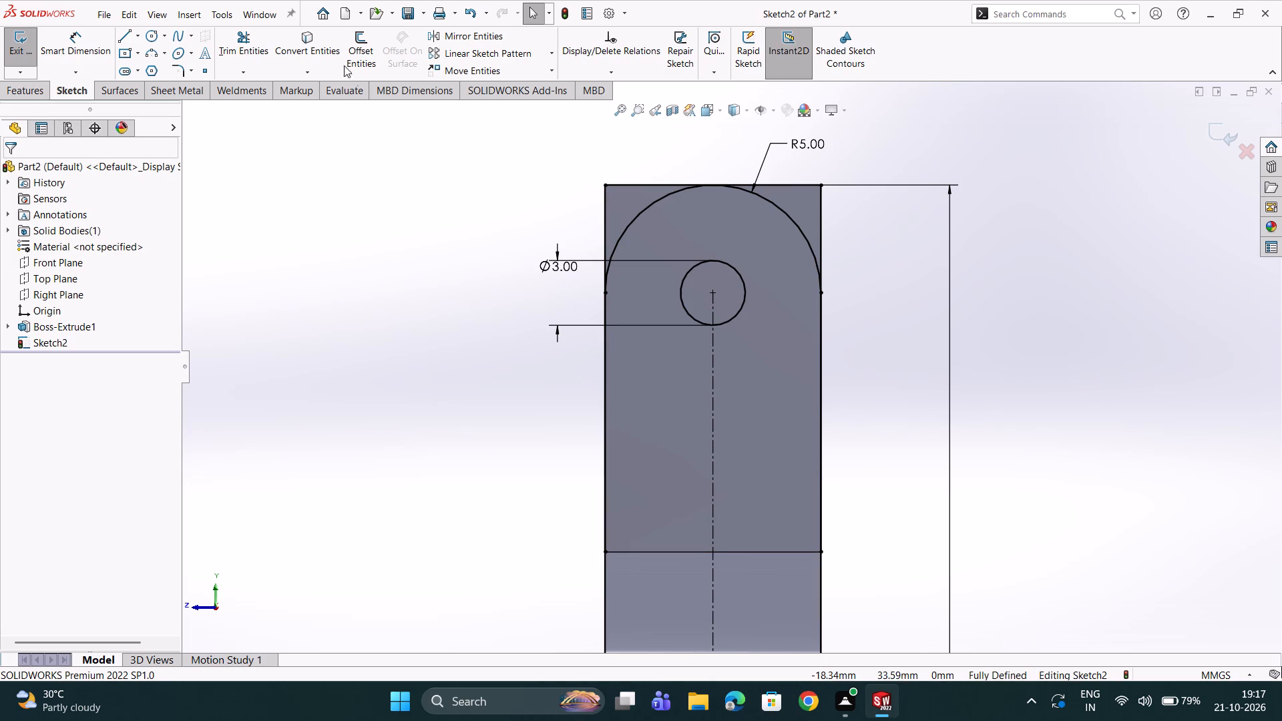
click(234, 37)
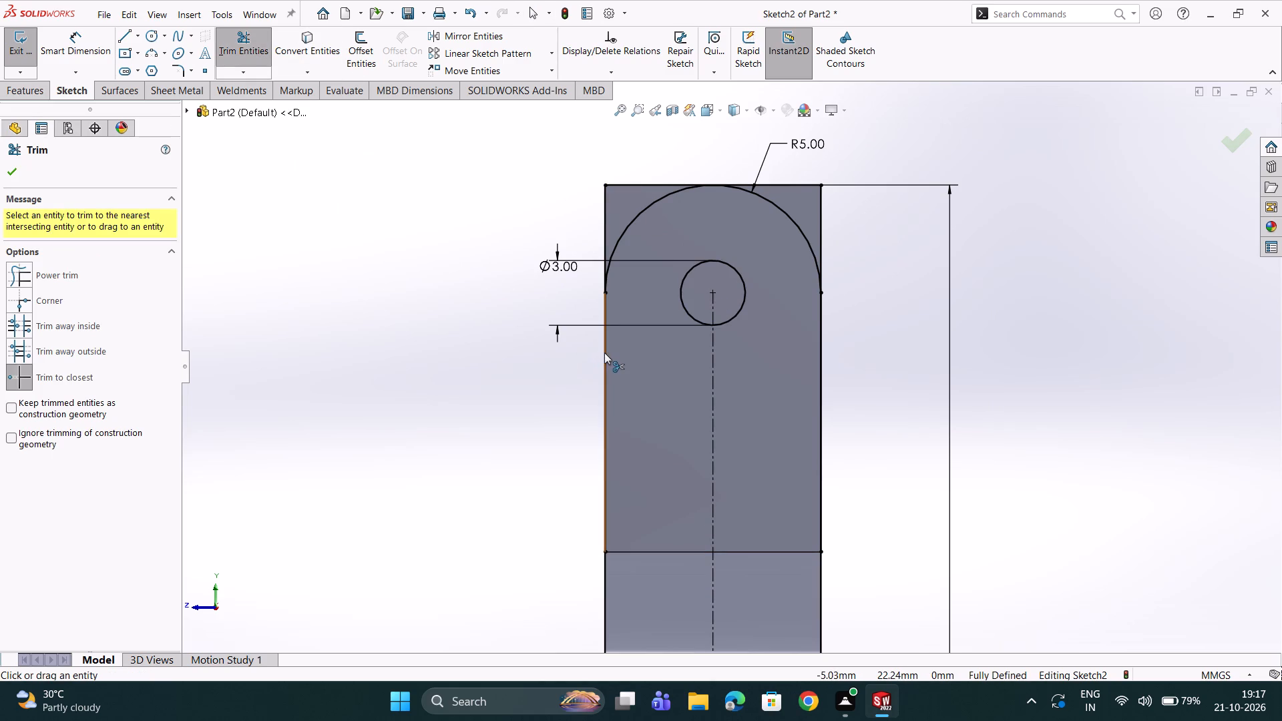
click(604, 352)
click(666, 348)
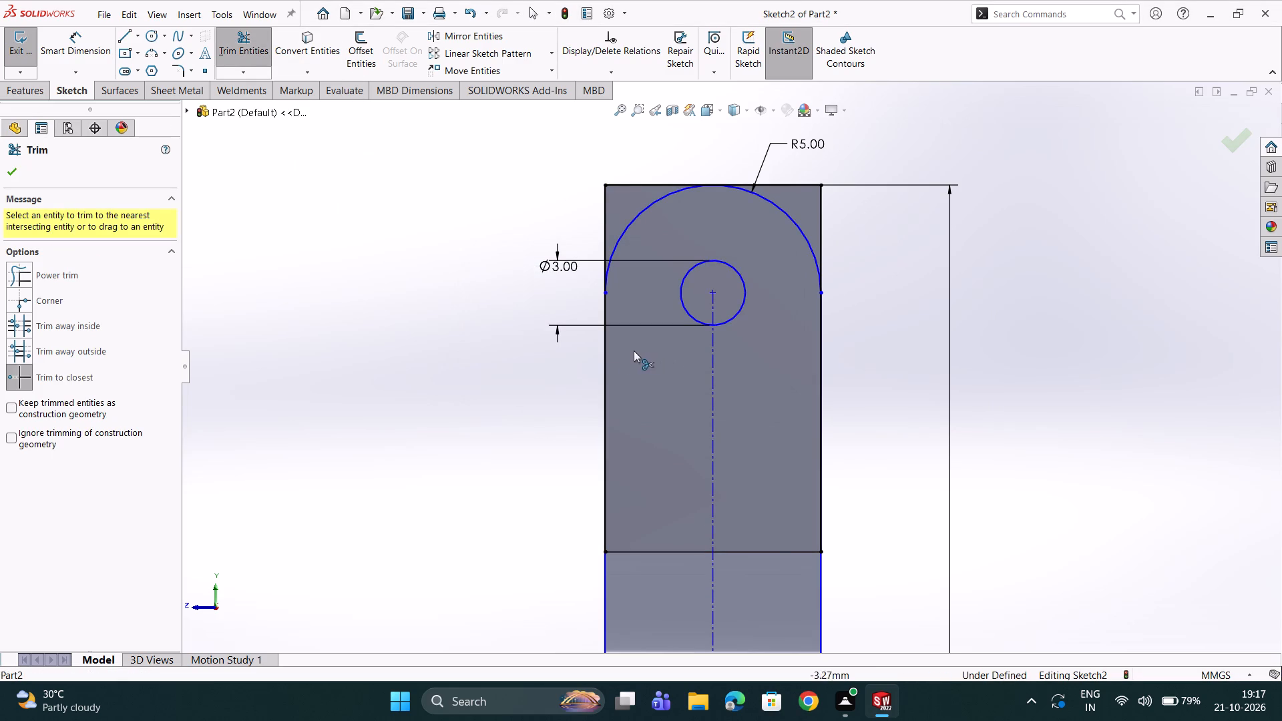
double_click(823, 374)
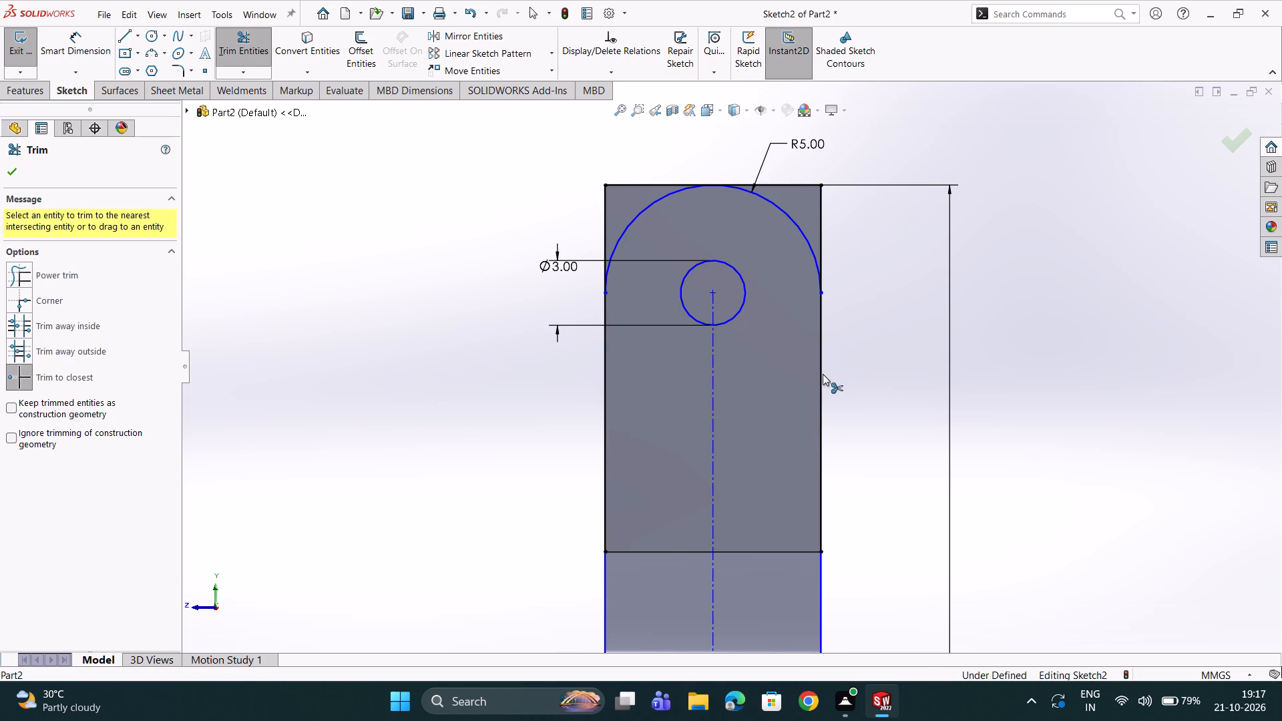
double_click(822, 375)
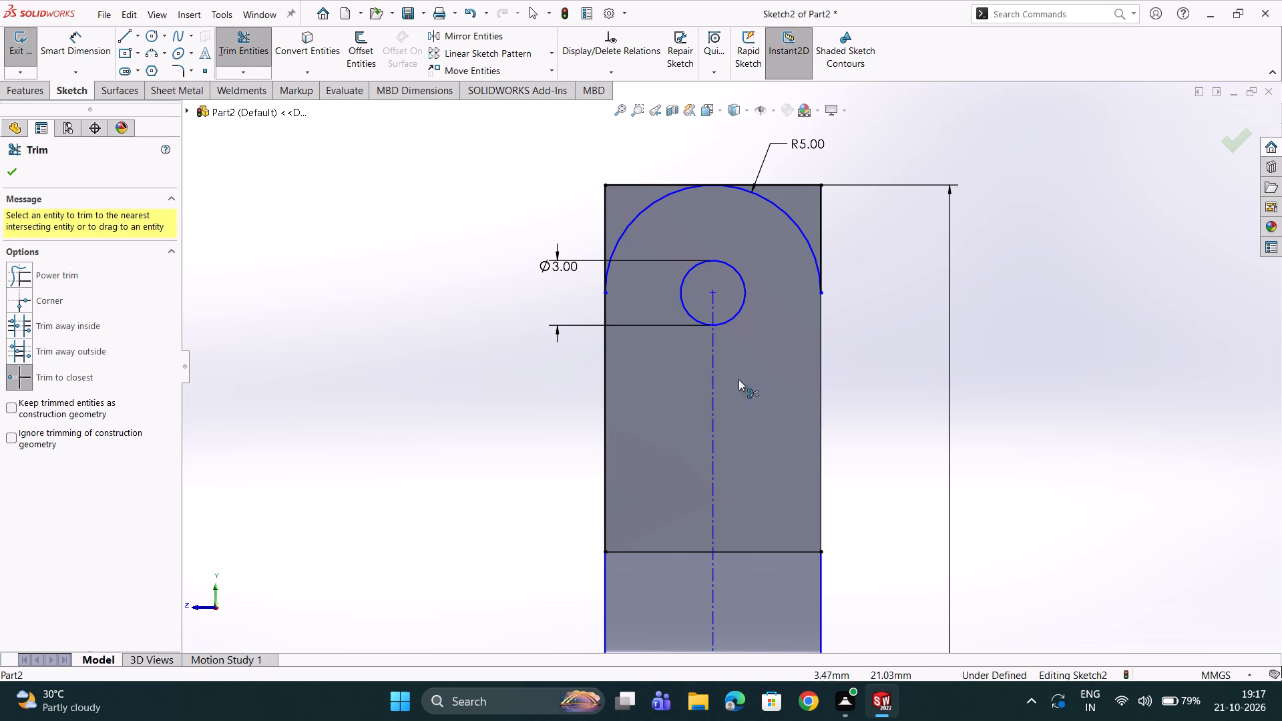
double_click(602, 385)
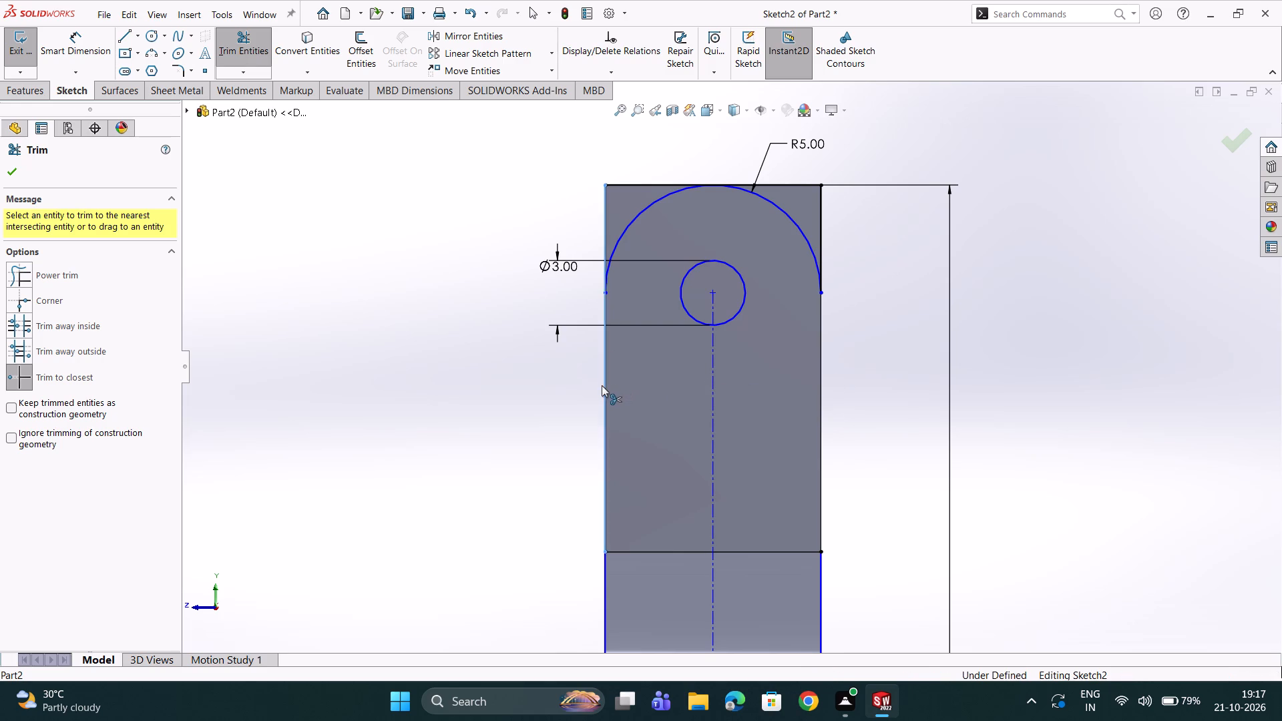
scroll(625, 532, down, 1)
scroll(625, 565, up, 3)
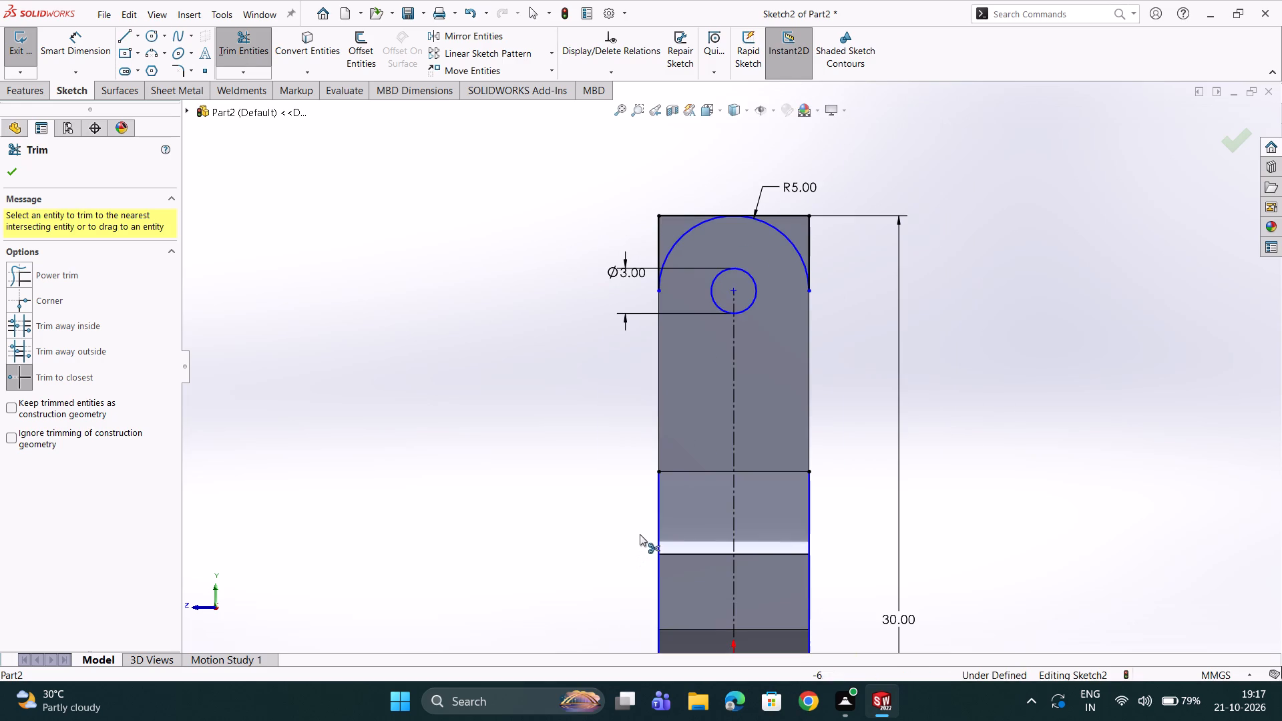
click(656, 516)
click(805, 513)
scroll(803, 519, up, 3)
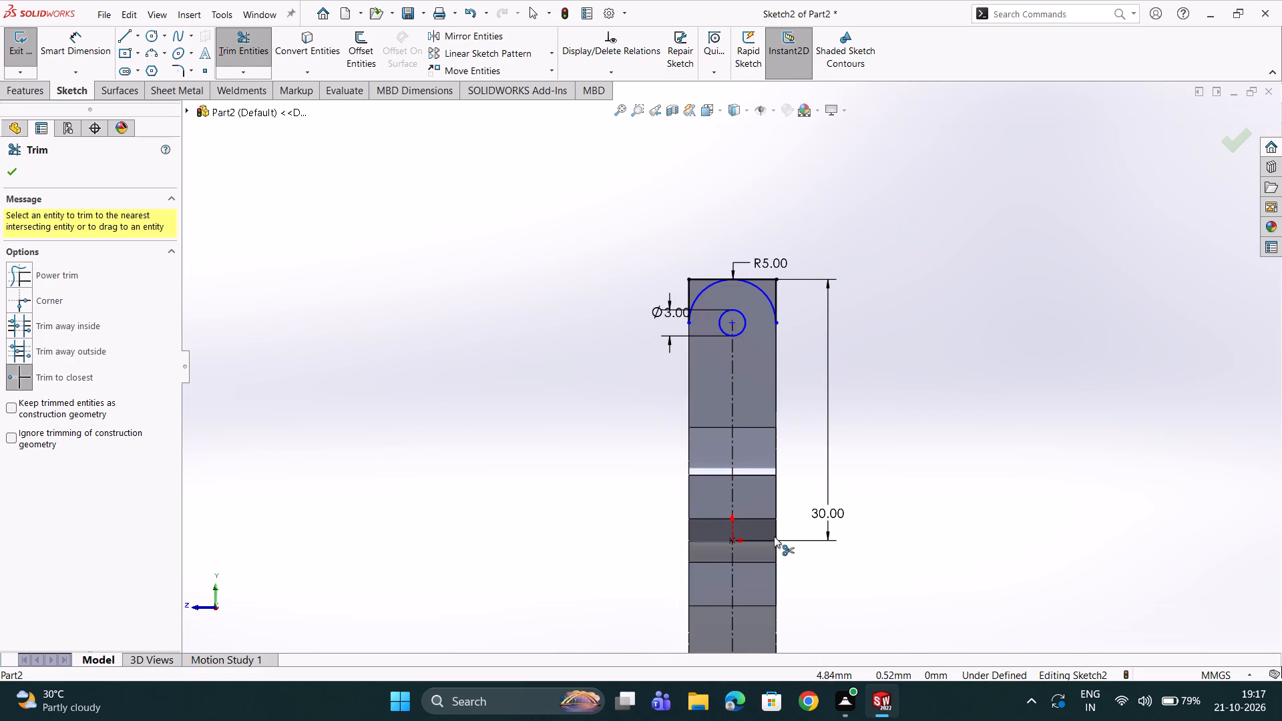
Sketch a three-sided line chain boxing in the lower arc along the lug's edges: 5 mm vertical, 10 mm horizontal, 5 mm vertical.
scroll(773, 537, down, 1)
scroll(773, 537, up, 3)
scroll(746, 628, down, 4)
middle_click(741, 593)
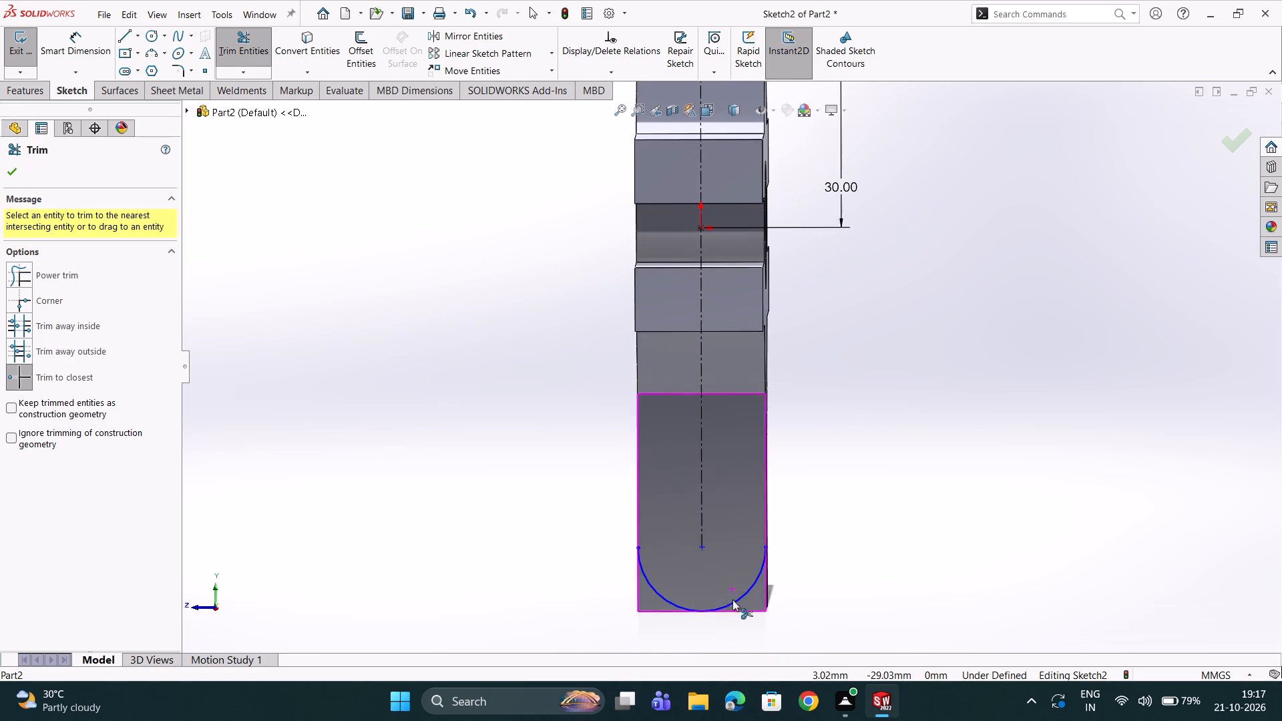
scroll(641, 582, down, 3)
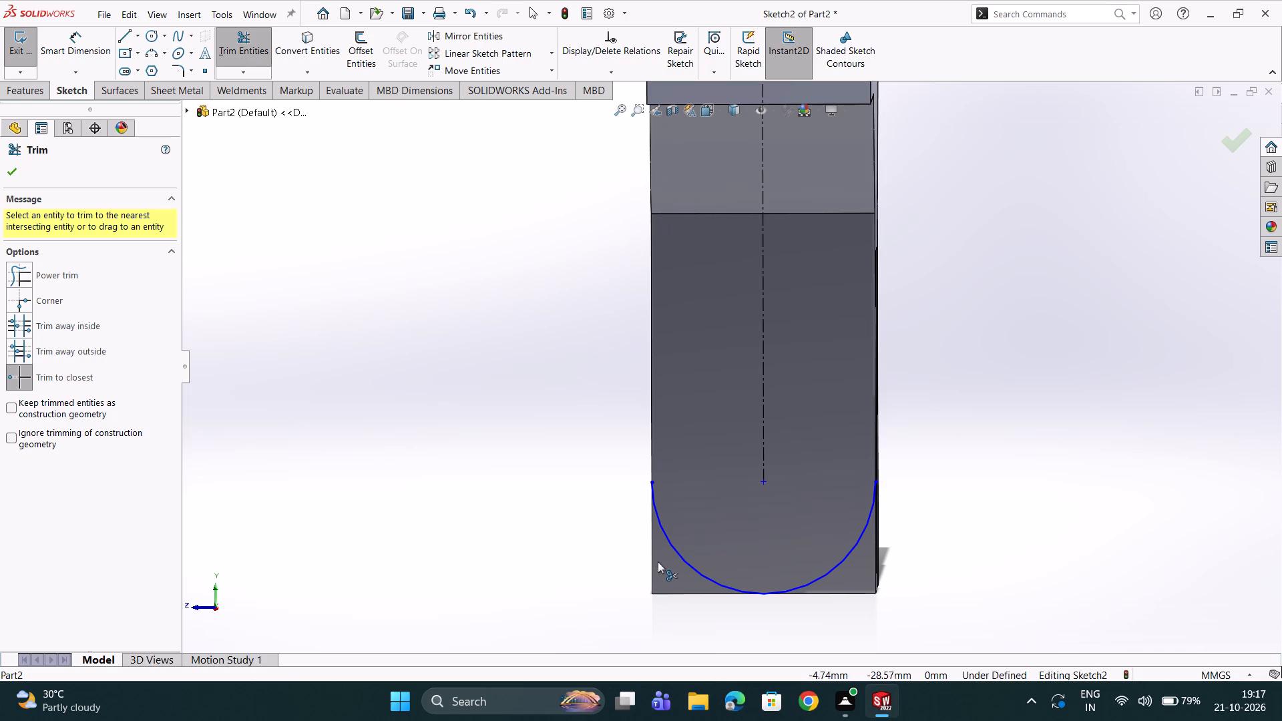
click(121, 35)
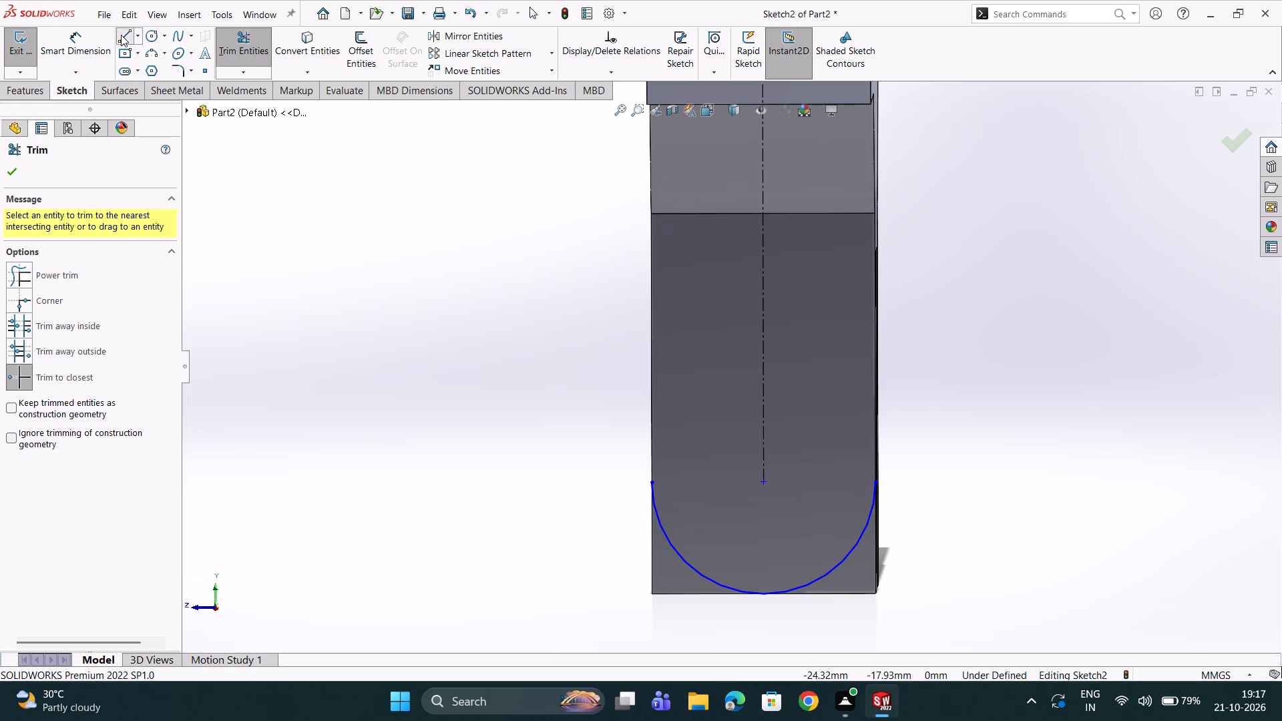
scroll(522, 525, down, 1)
scroll(686, 491, down, 2)
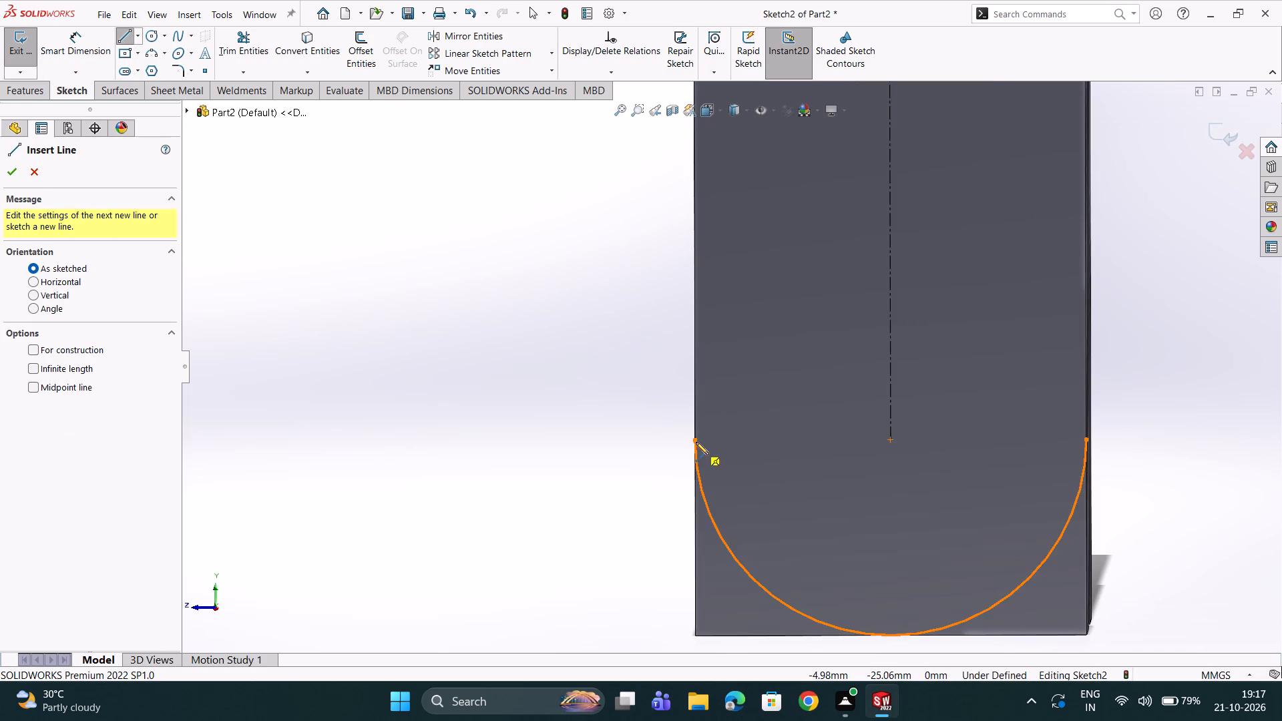
click(694, 440)
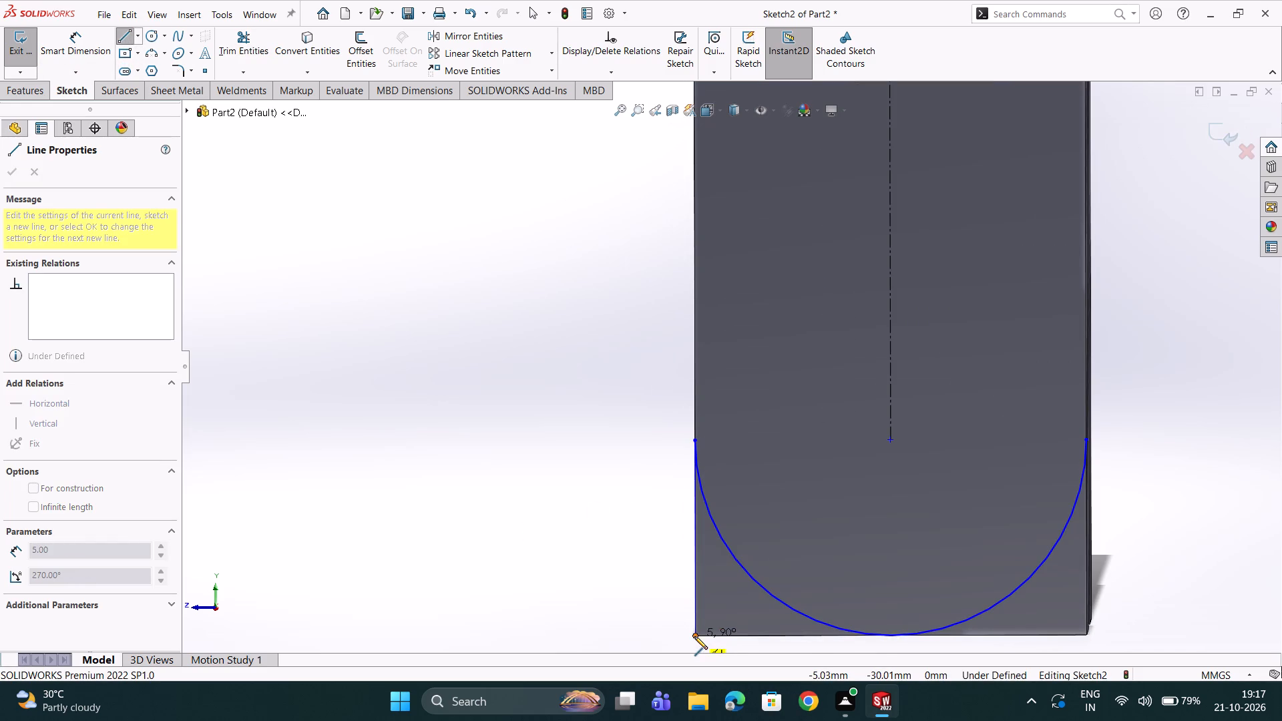
click(694, 636)
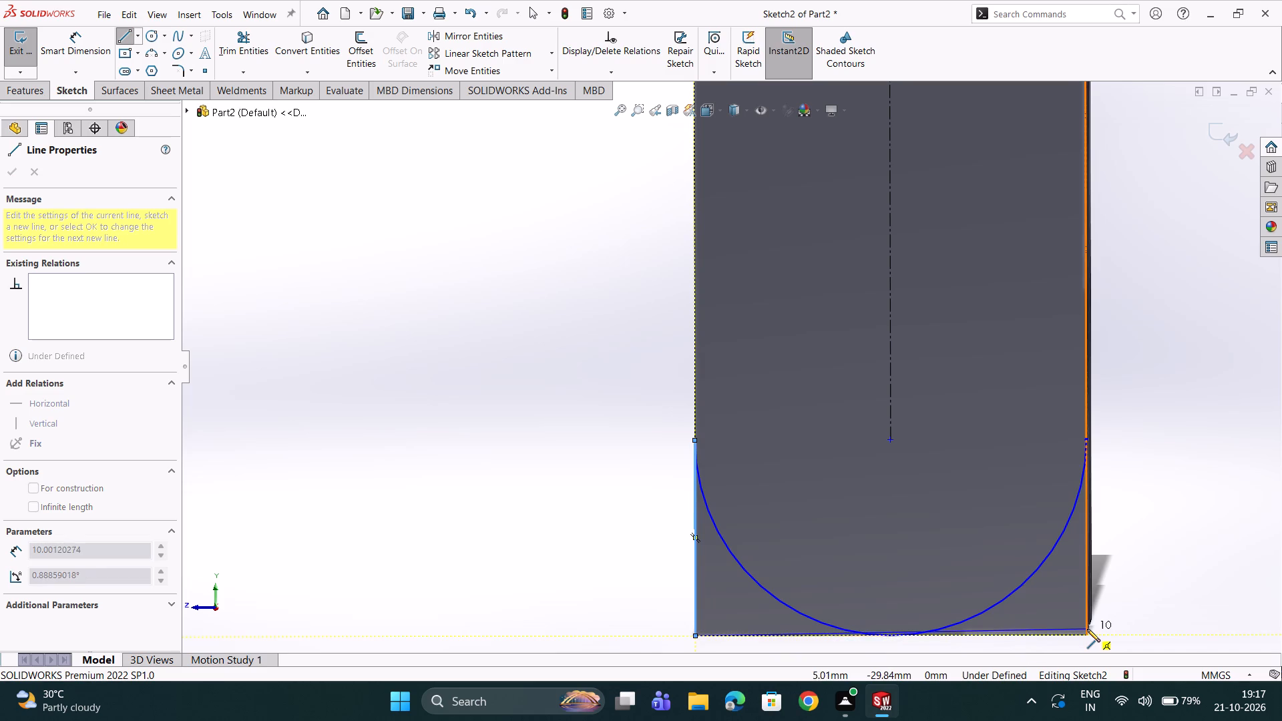
click(1083, 635)
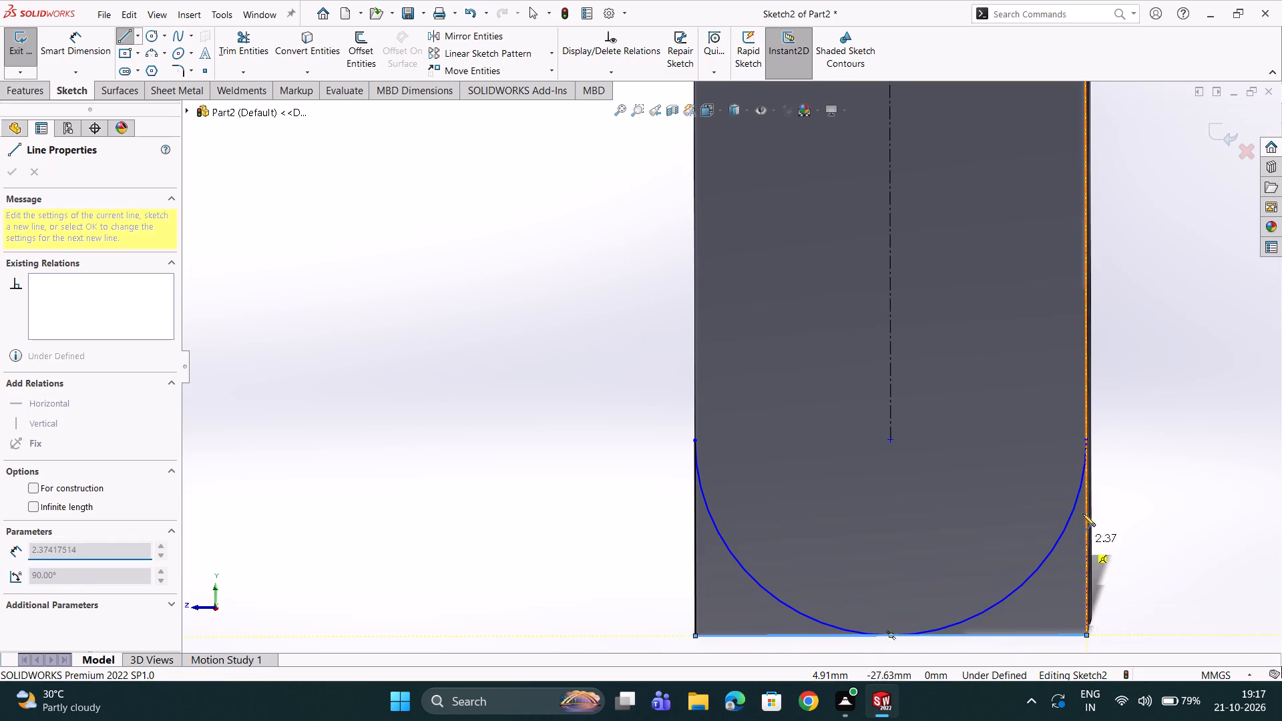
click(1088, 441)
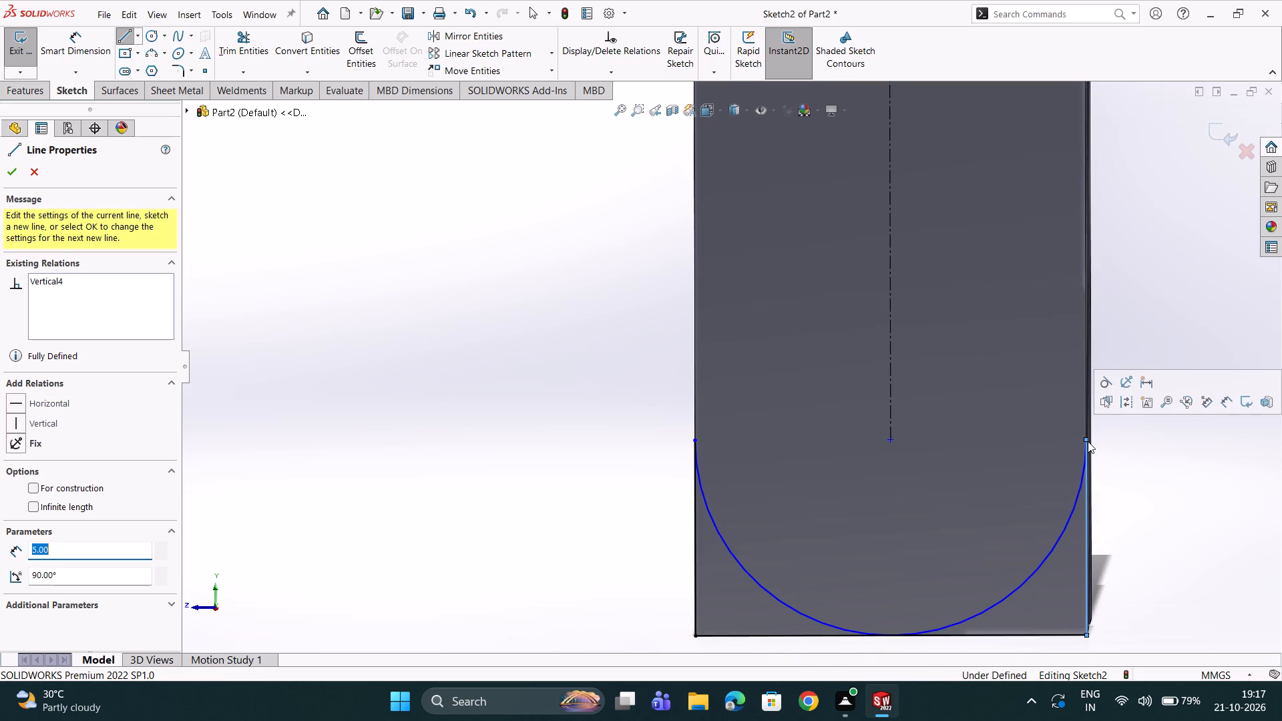
key(Escape)
Sketch a circle of about 1.68 mm radius centred on the centre of the lower arc.
scroll(1083, 449, up, 3)
scroll(885, 446, up, 2)
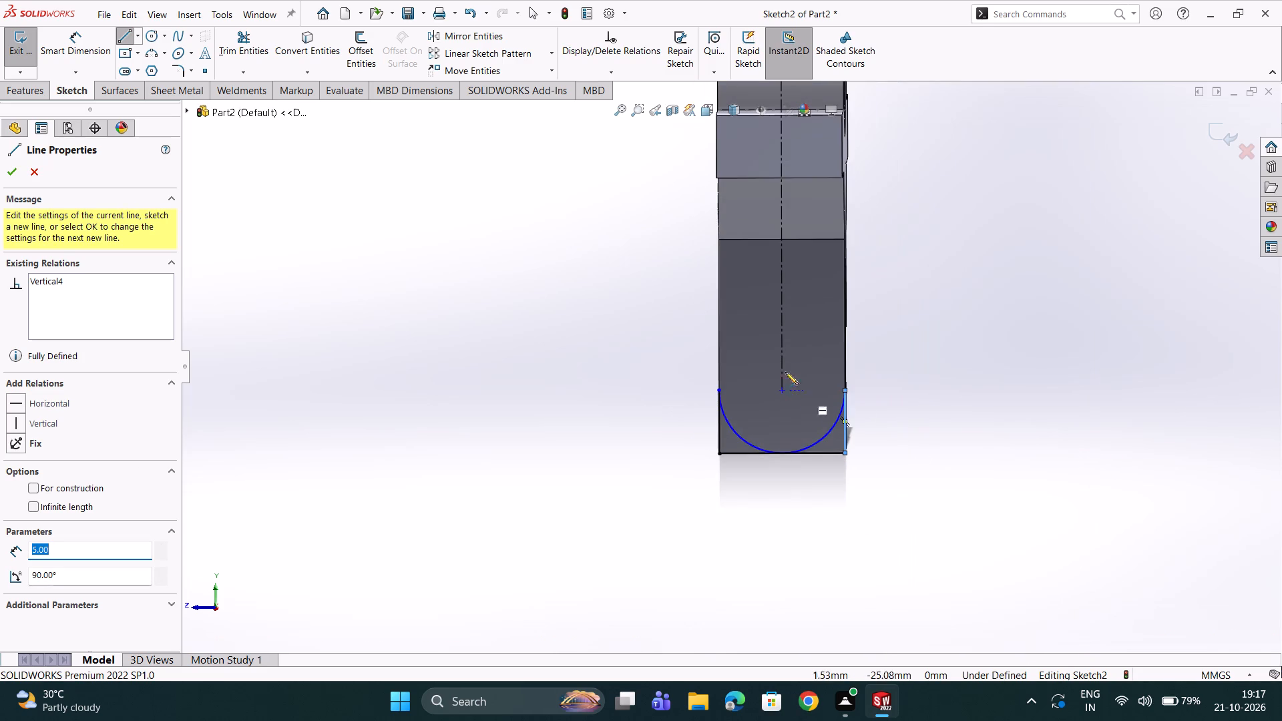
scroll(791, 379, up, 1)
scroll(607, 365, up, 3)
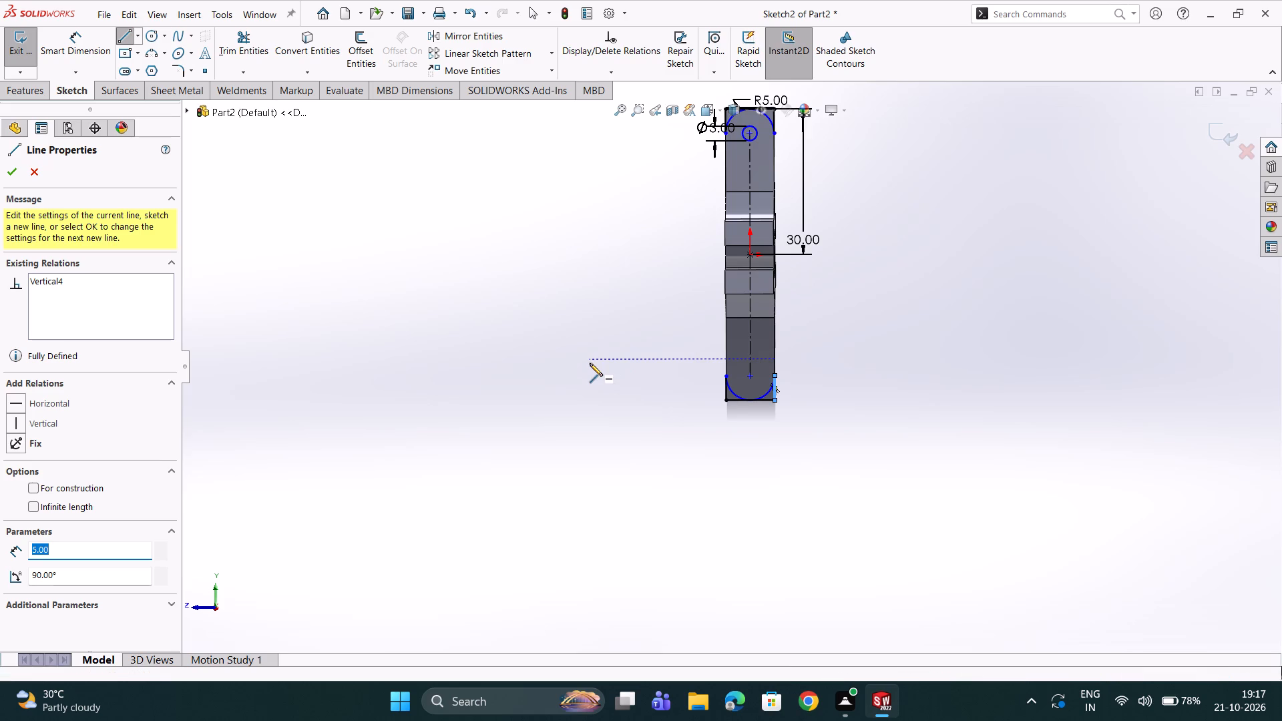
click(150, 32)
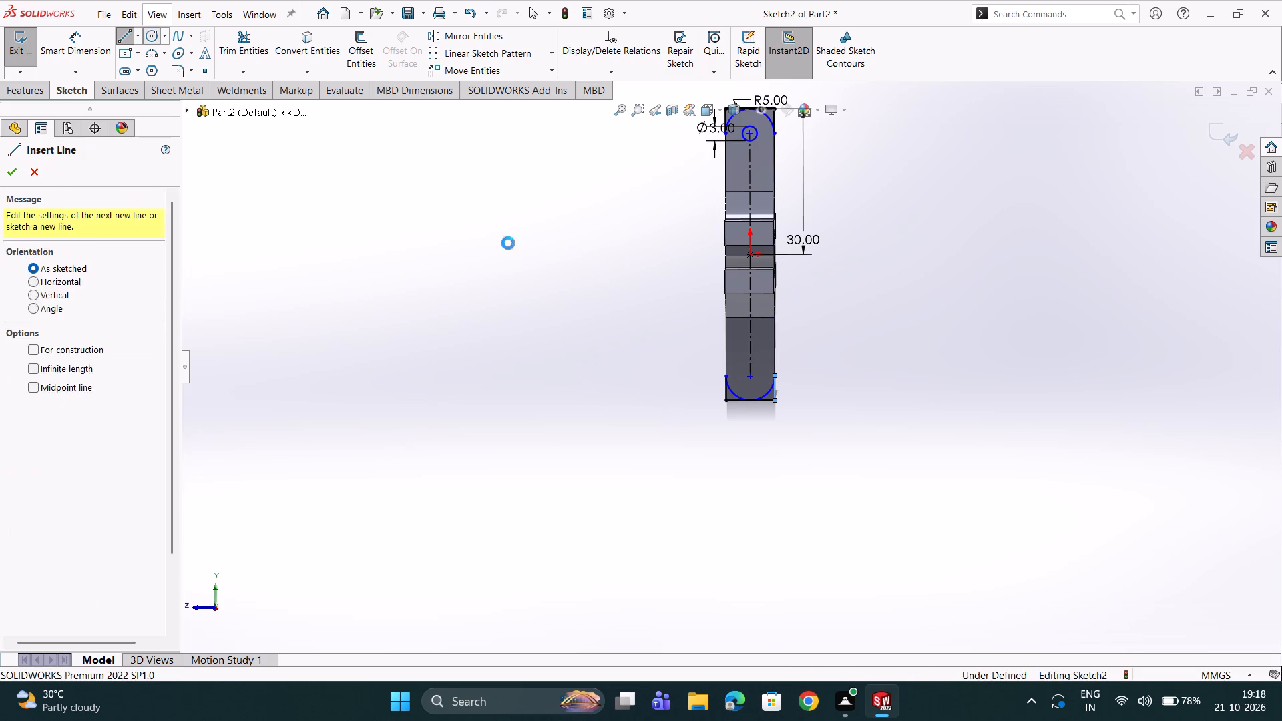
scroll(704, 329, down, 2)
scroll(797, 407, down, 2)
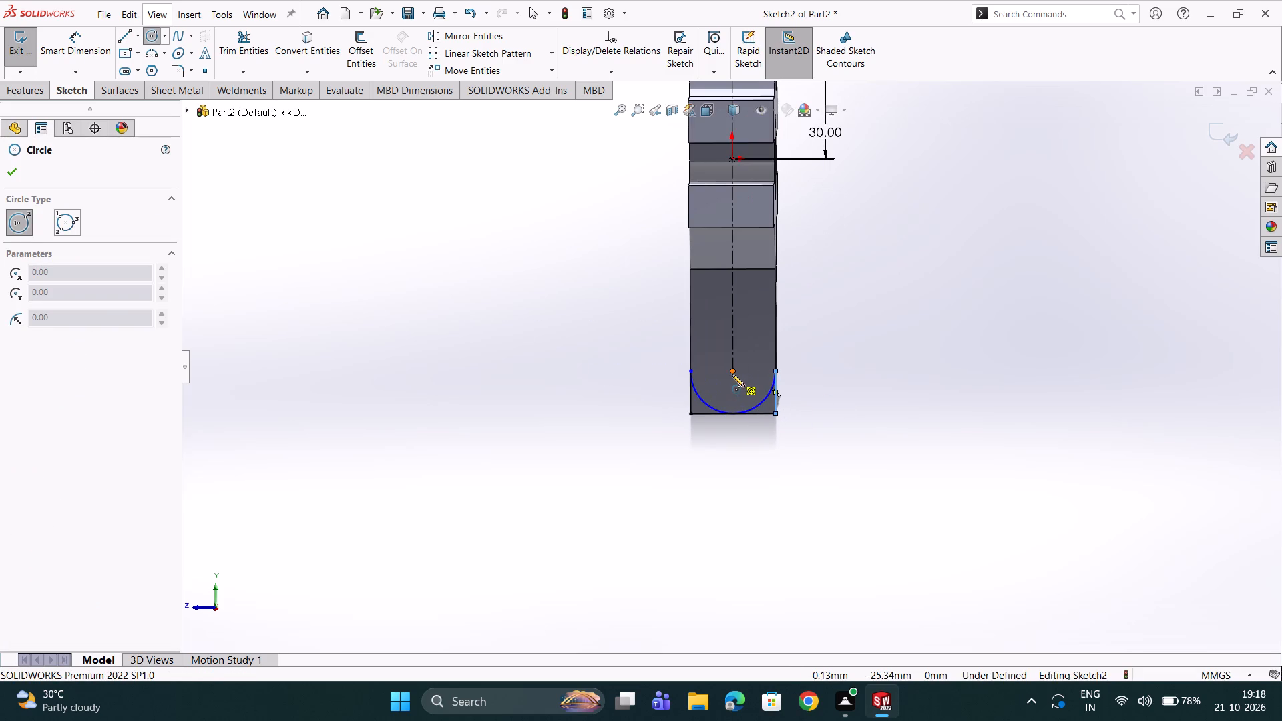
click(732, 373)
click(728, 385)
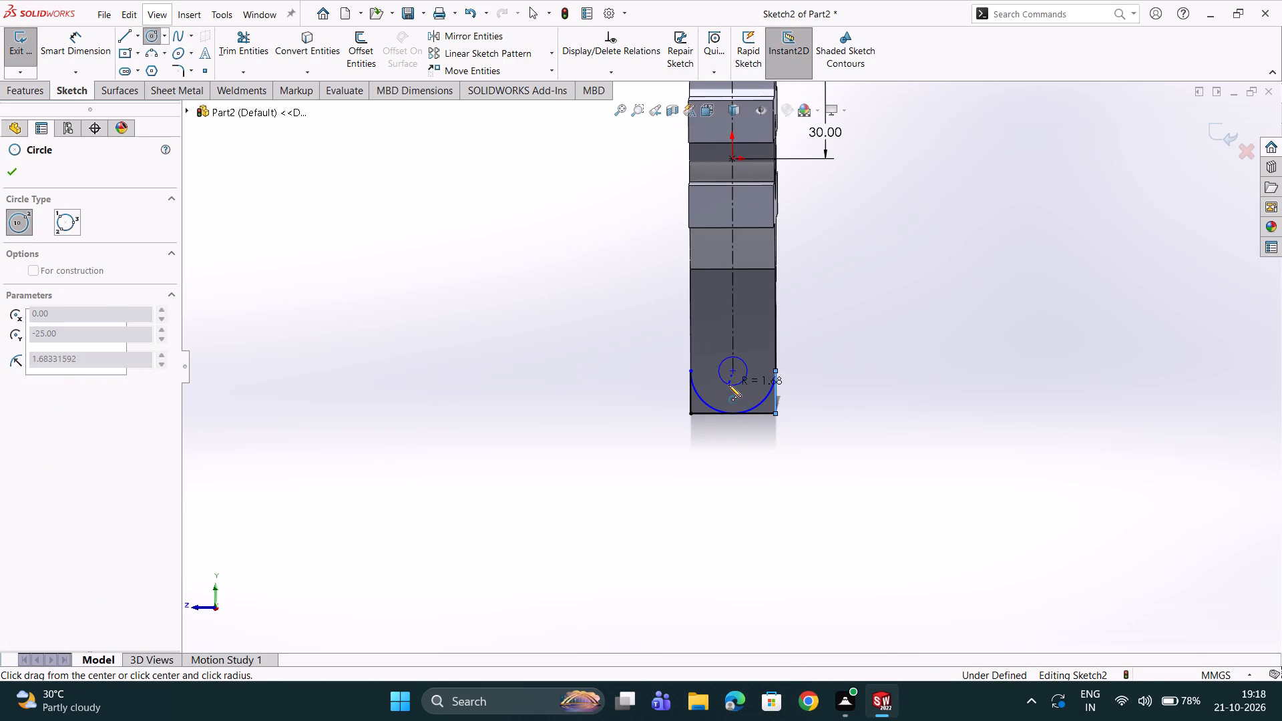
Dimension the circle at the lower arc's centre with a diameter of 3 mm.
click(89, 41)
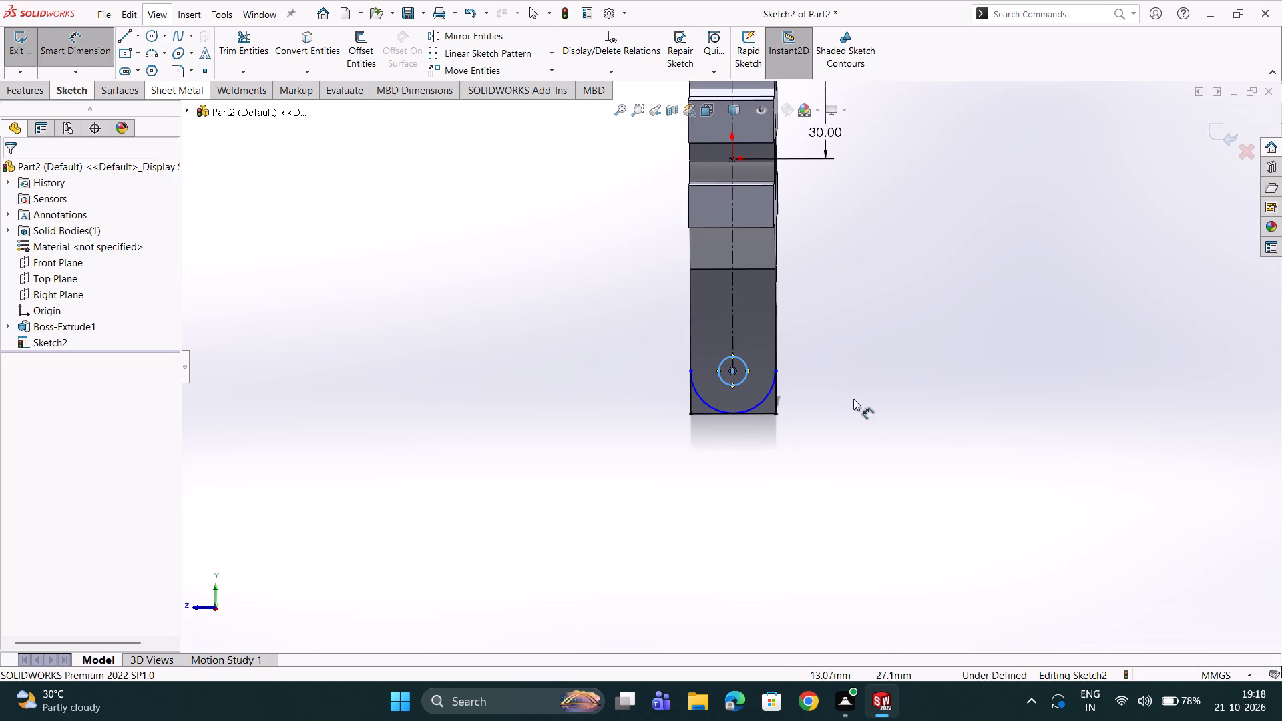
scroll(743, 369, down, 2)
click(746, 363)
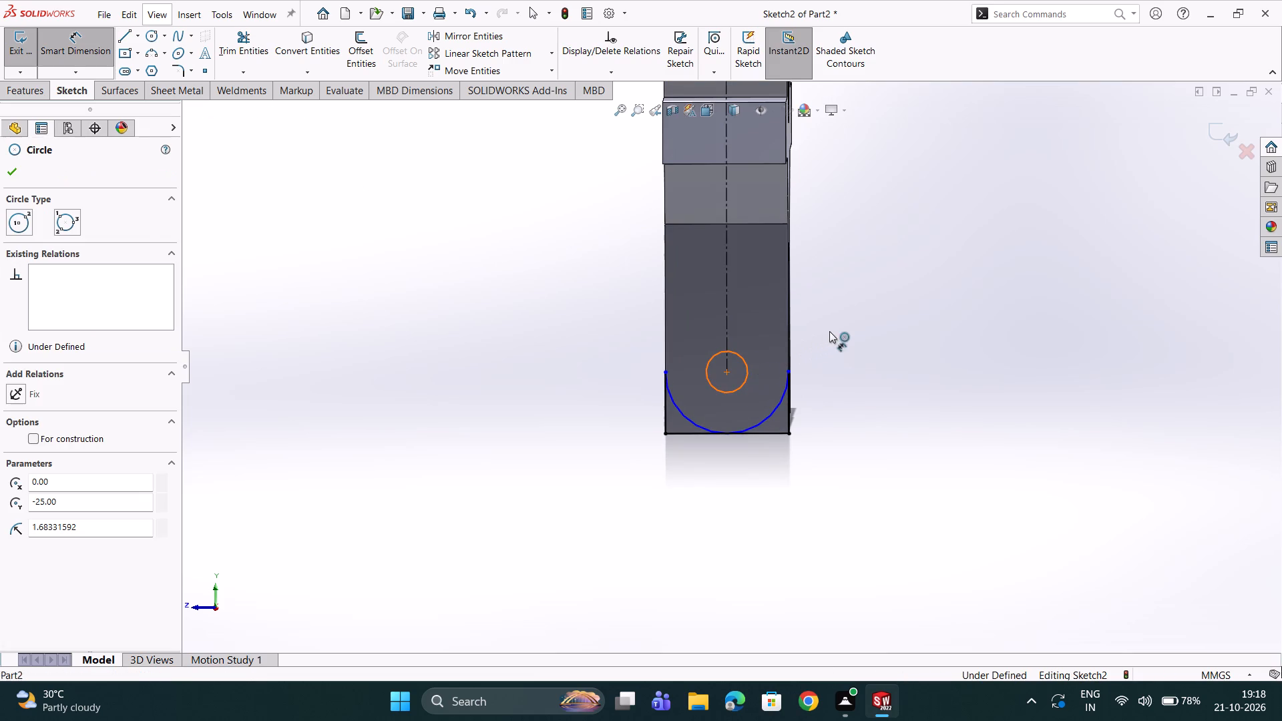
click(834, 328)
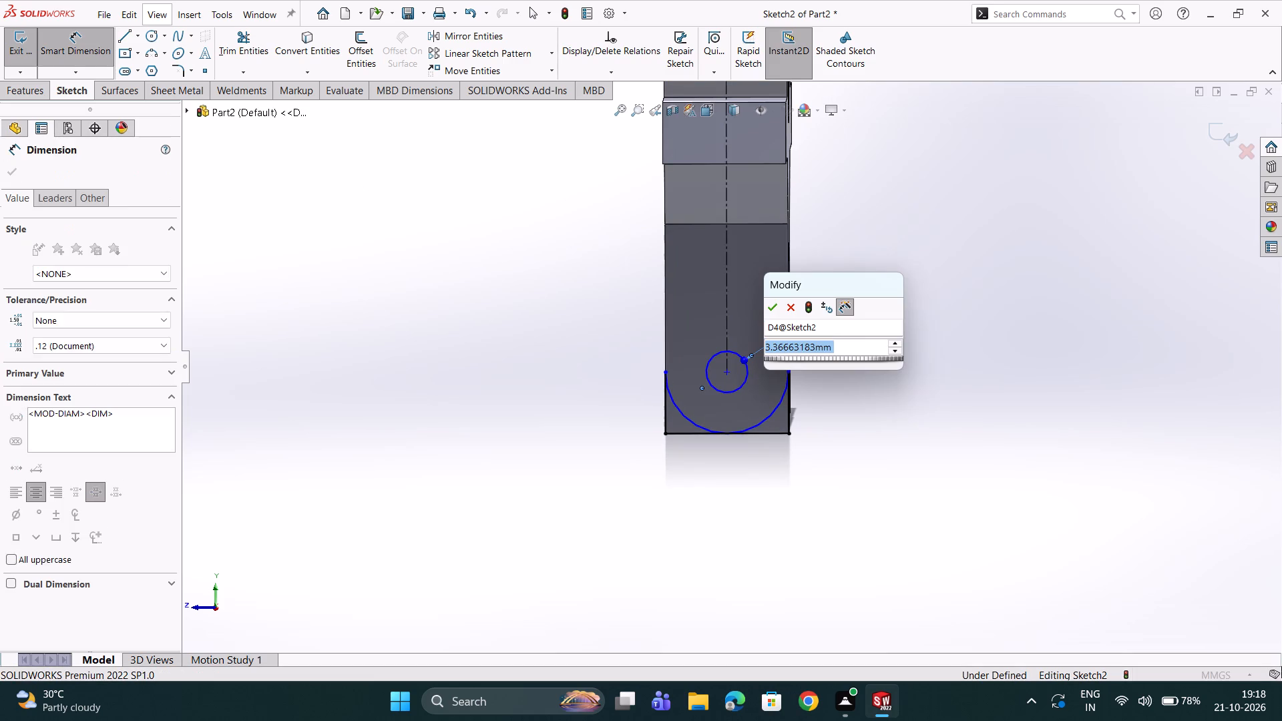
key(3)
key(Return)
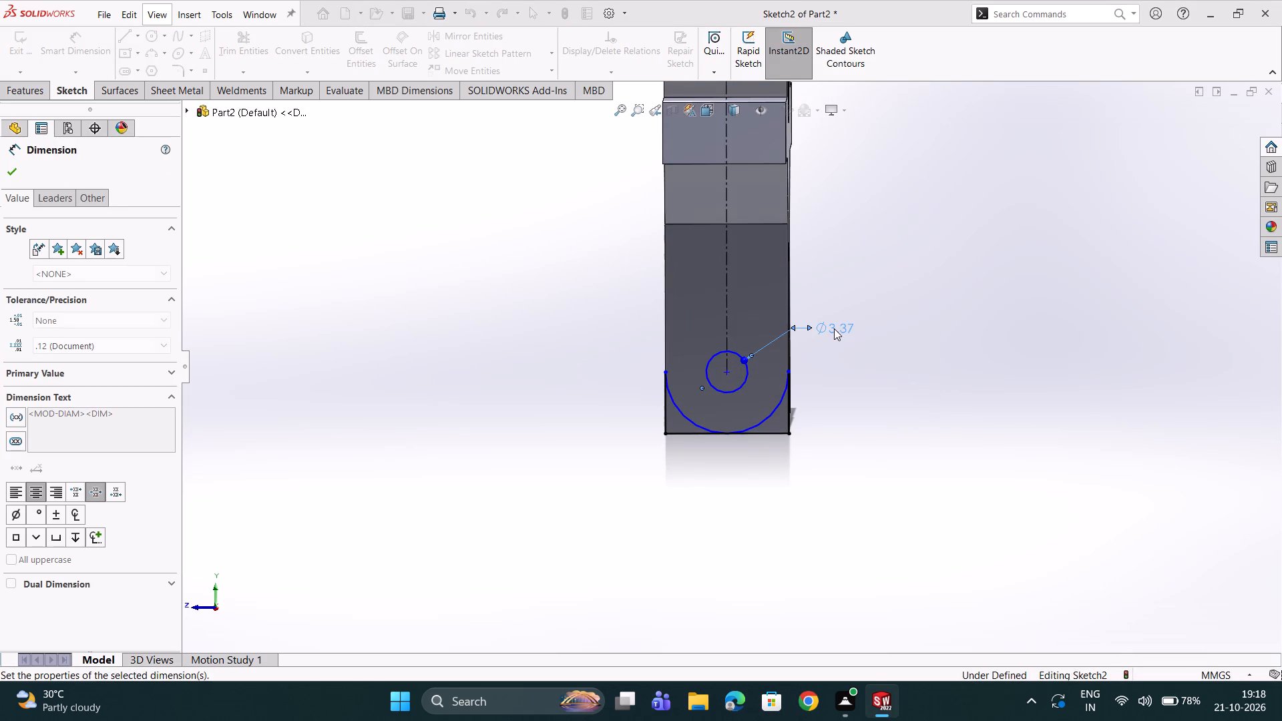
click(19, 179)
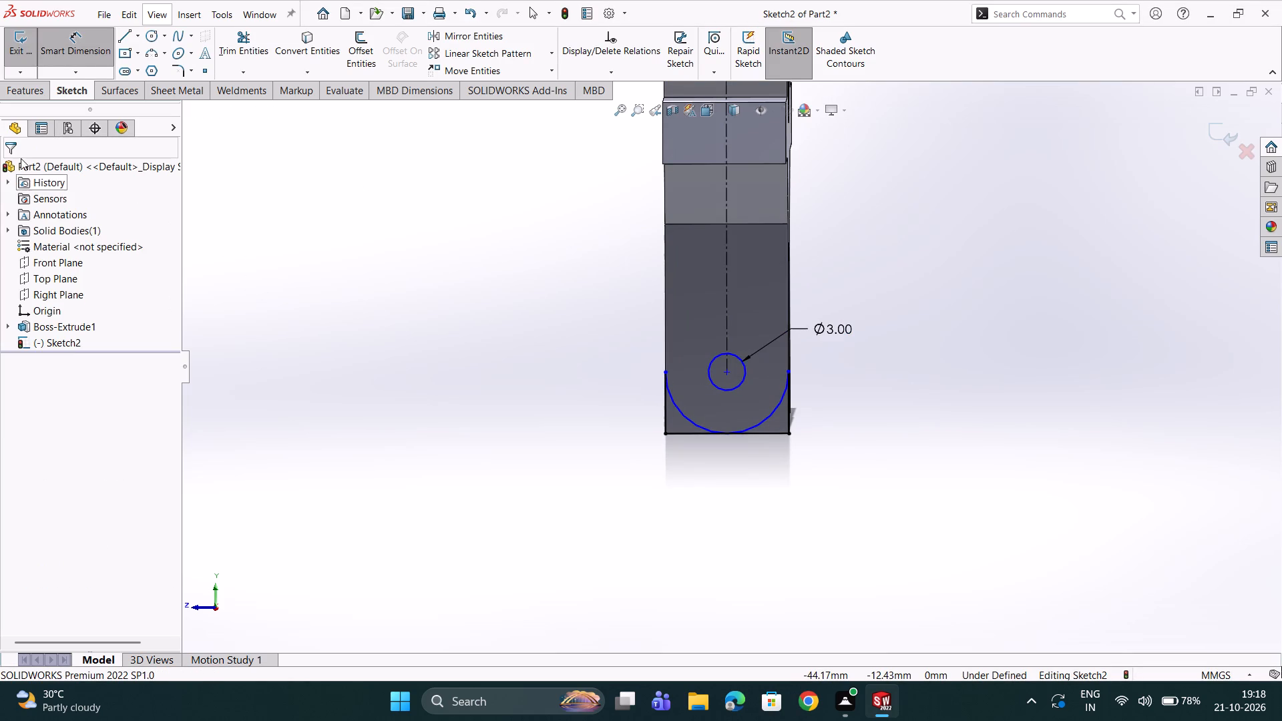
Set up a Through All extruded cut using the upper lug's 3 mm circle and the two corner regions outside its R5 arc.
click(17, 94)
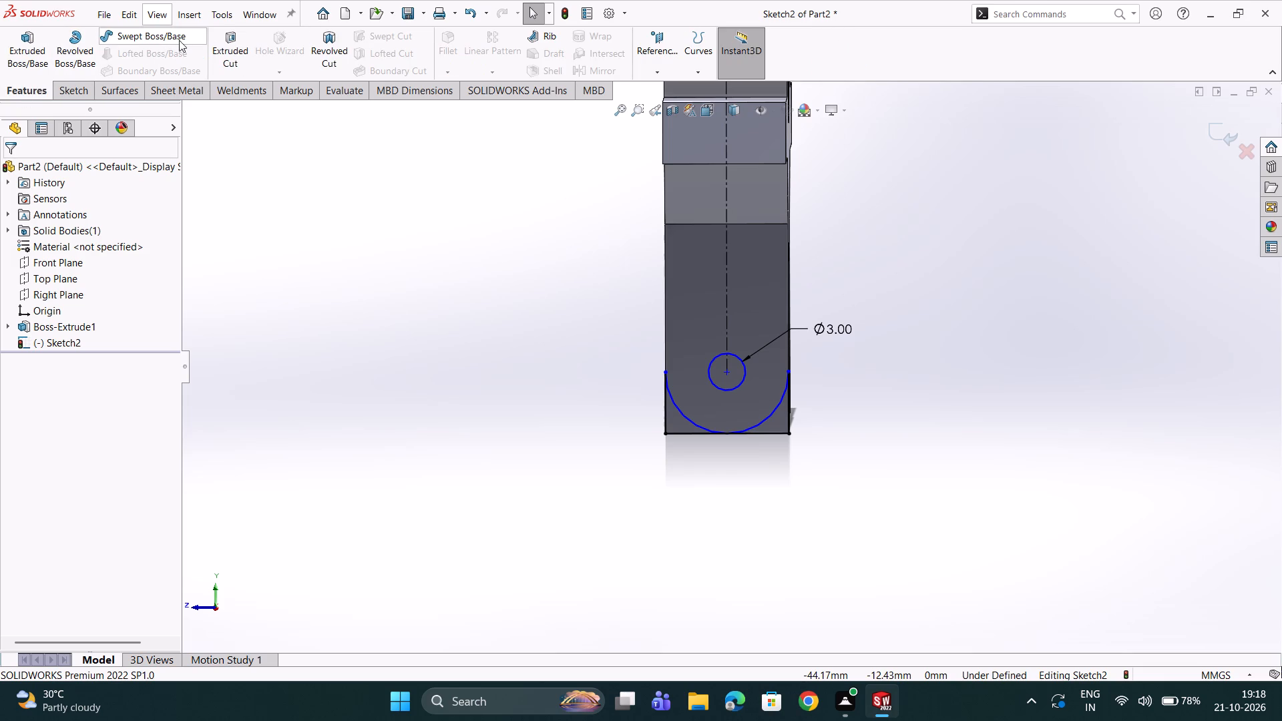
double_click(236, 42)
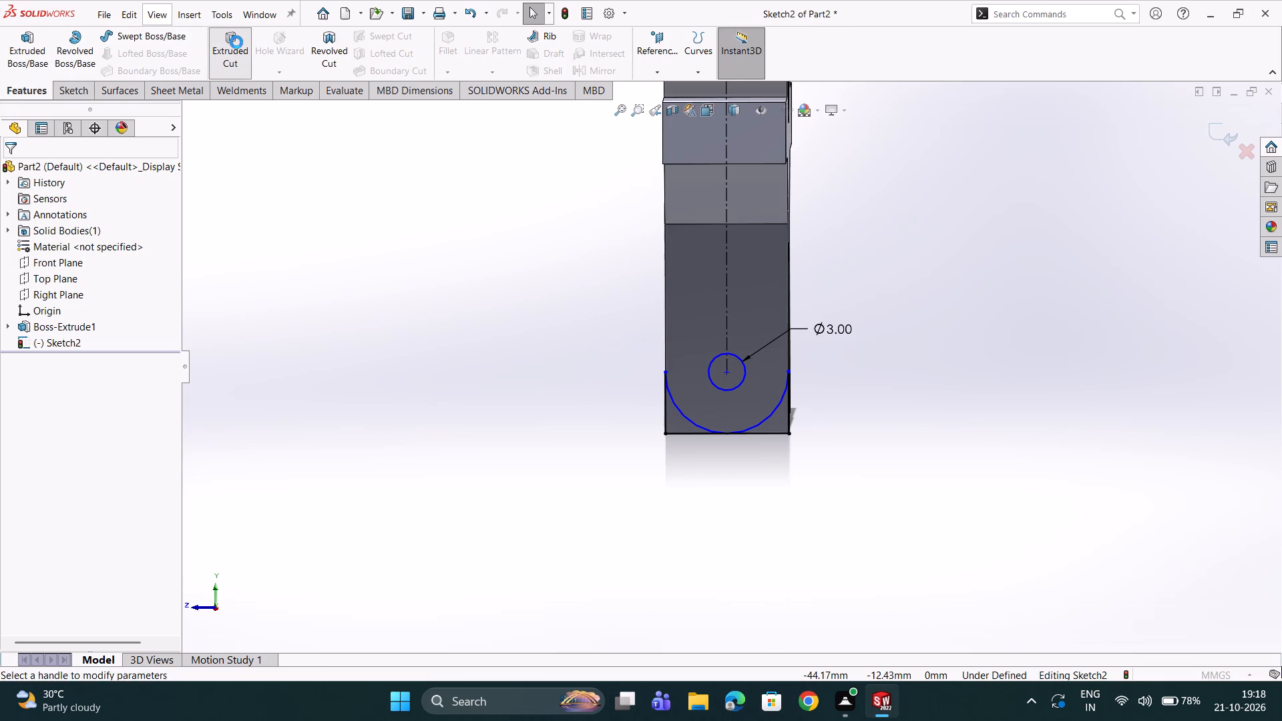
scroll(720, 247, down, 2)
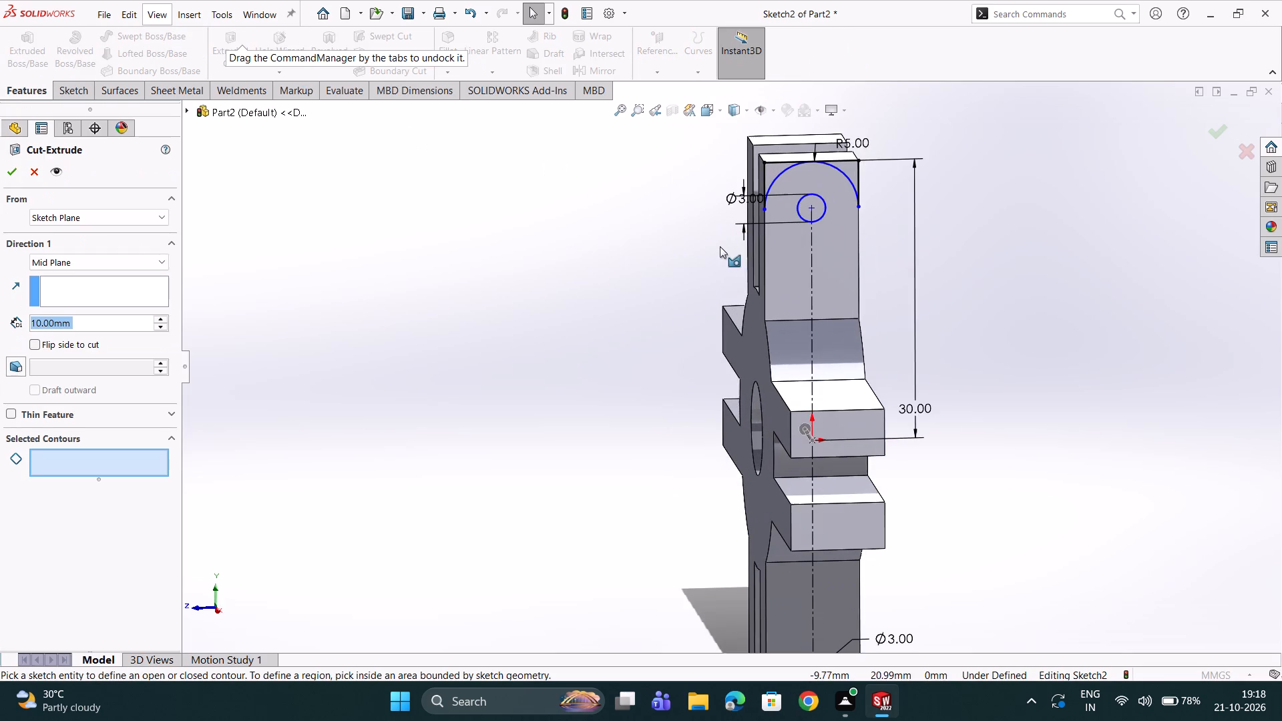
scroll(769, 187, down, 4)
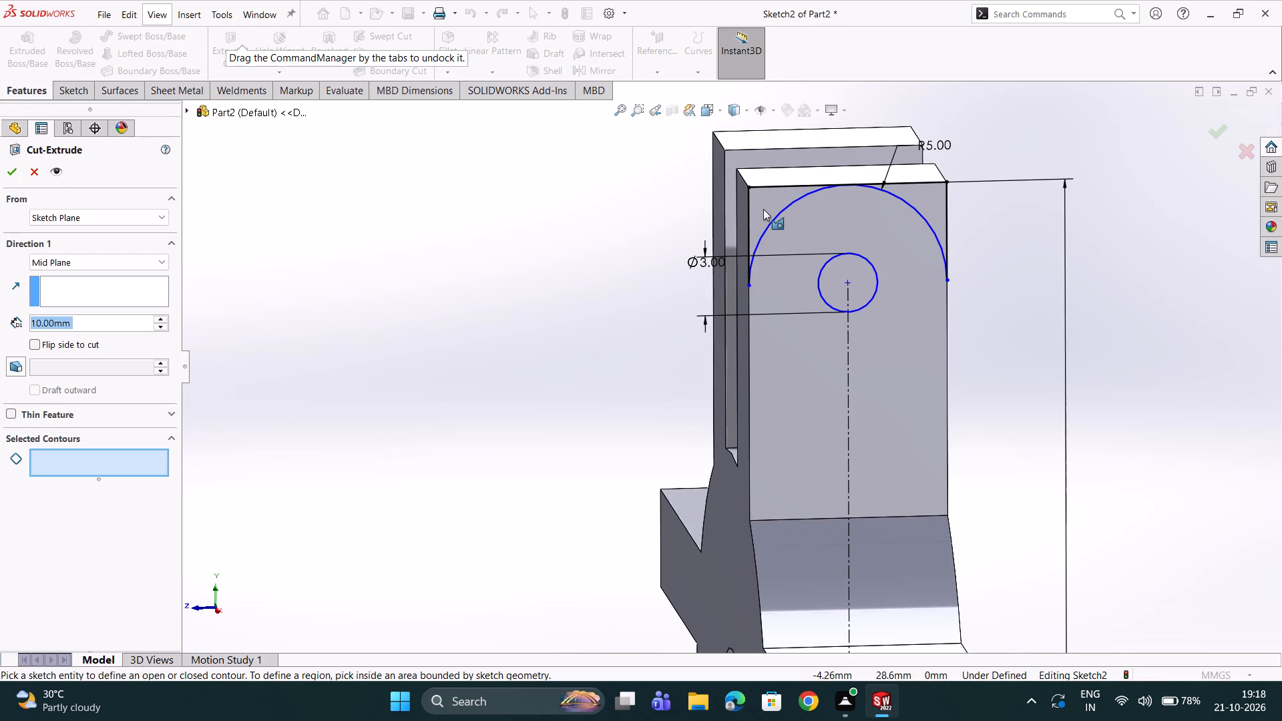
click(826, 276)
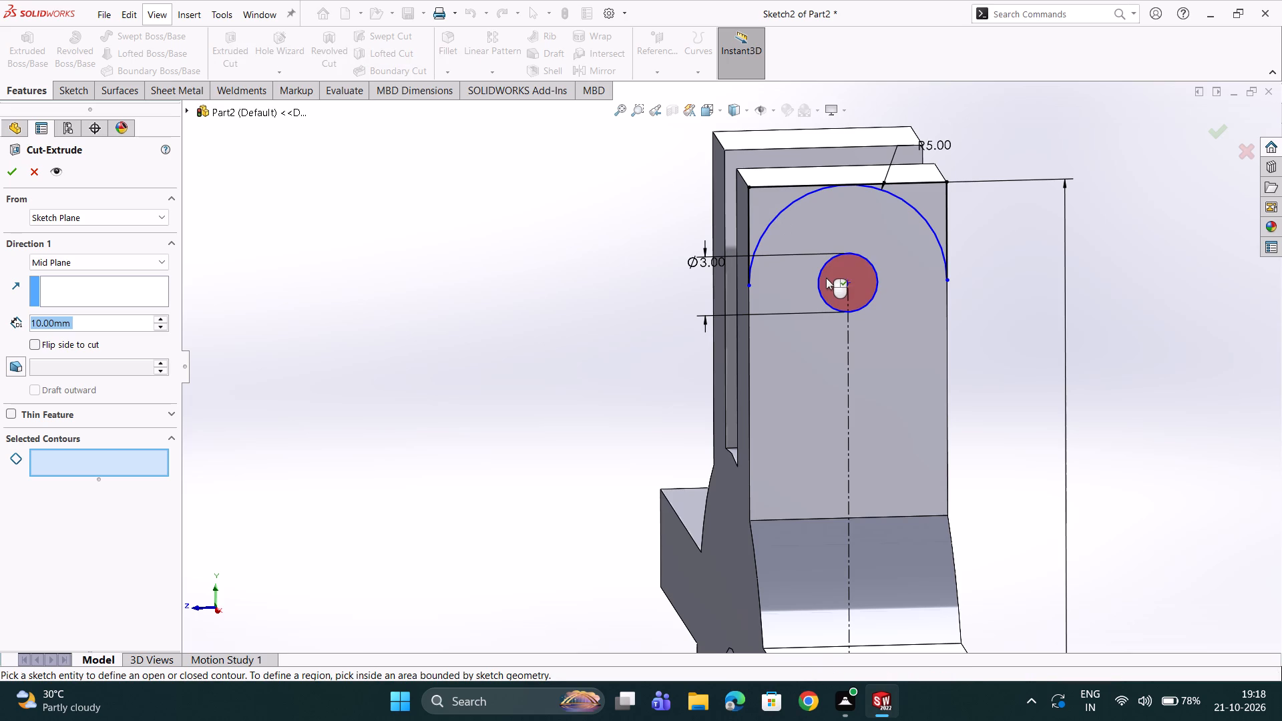
click(929, 195)
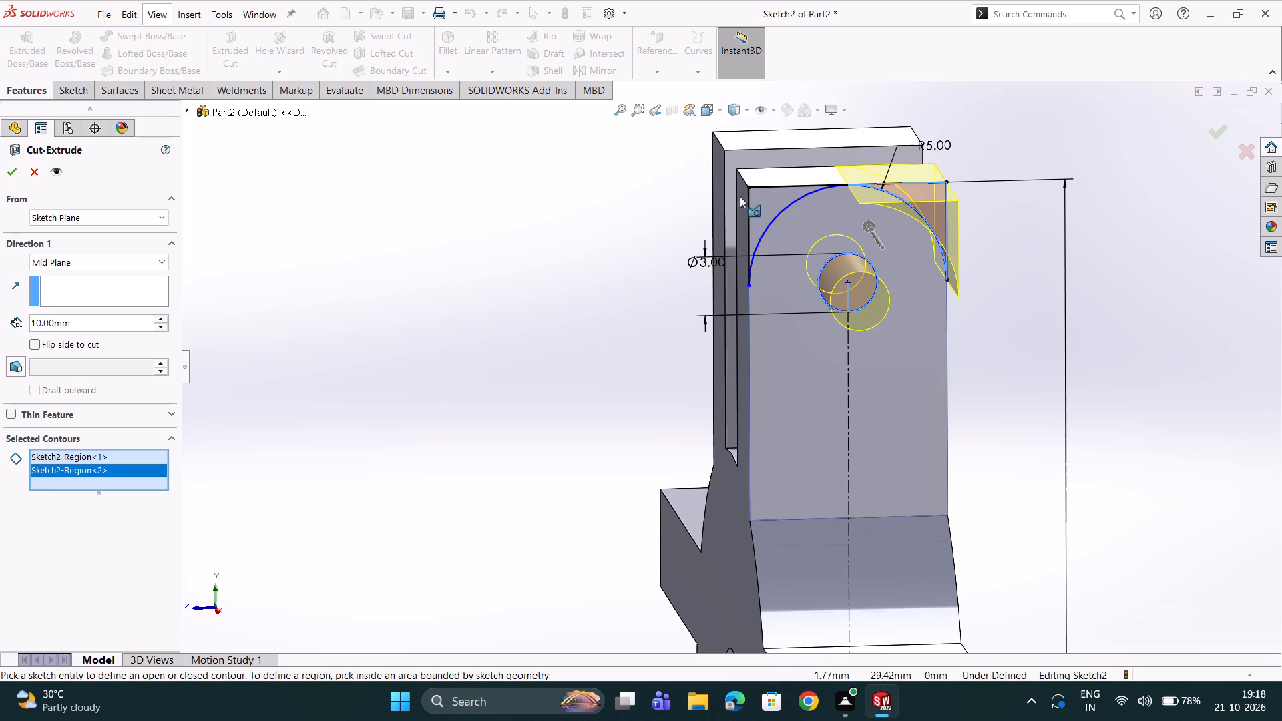
click(766, 200)
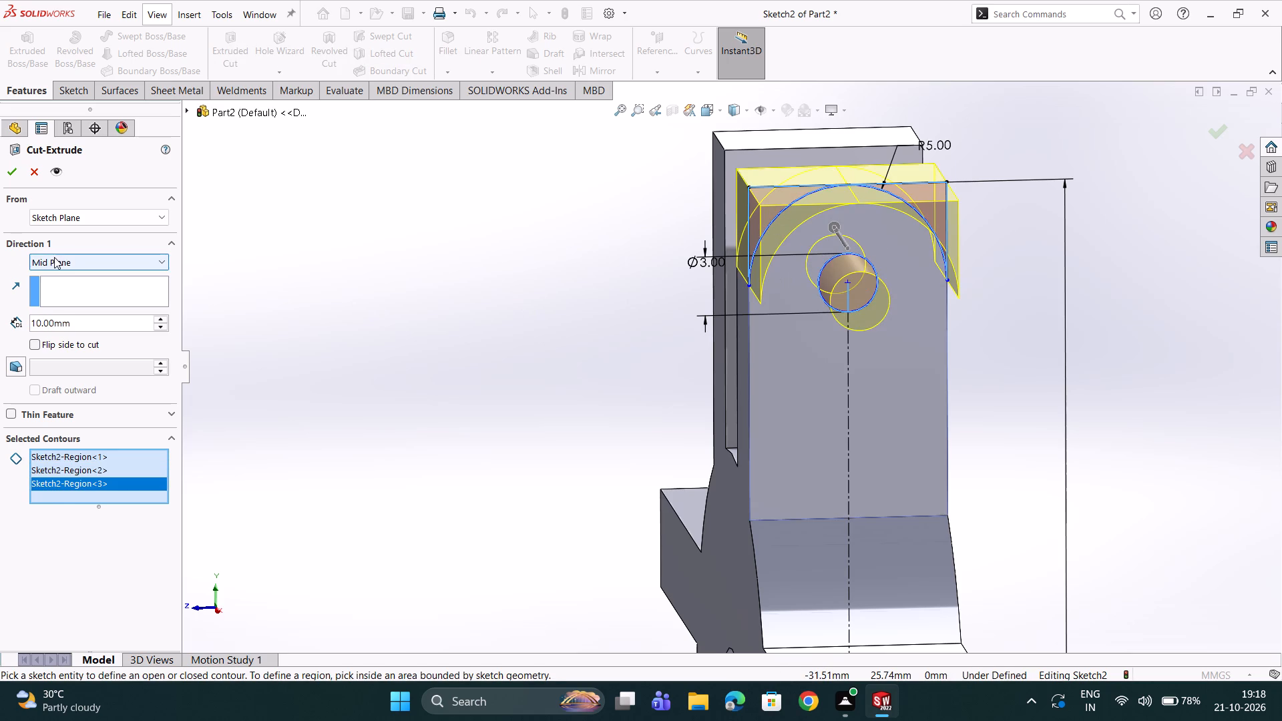
click(55, 257)
click(55, 288)
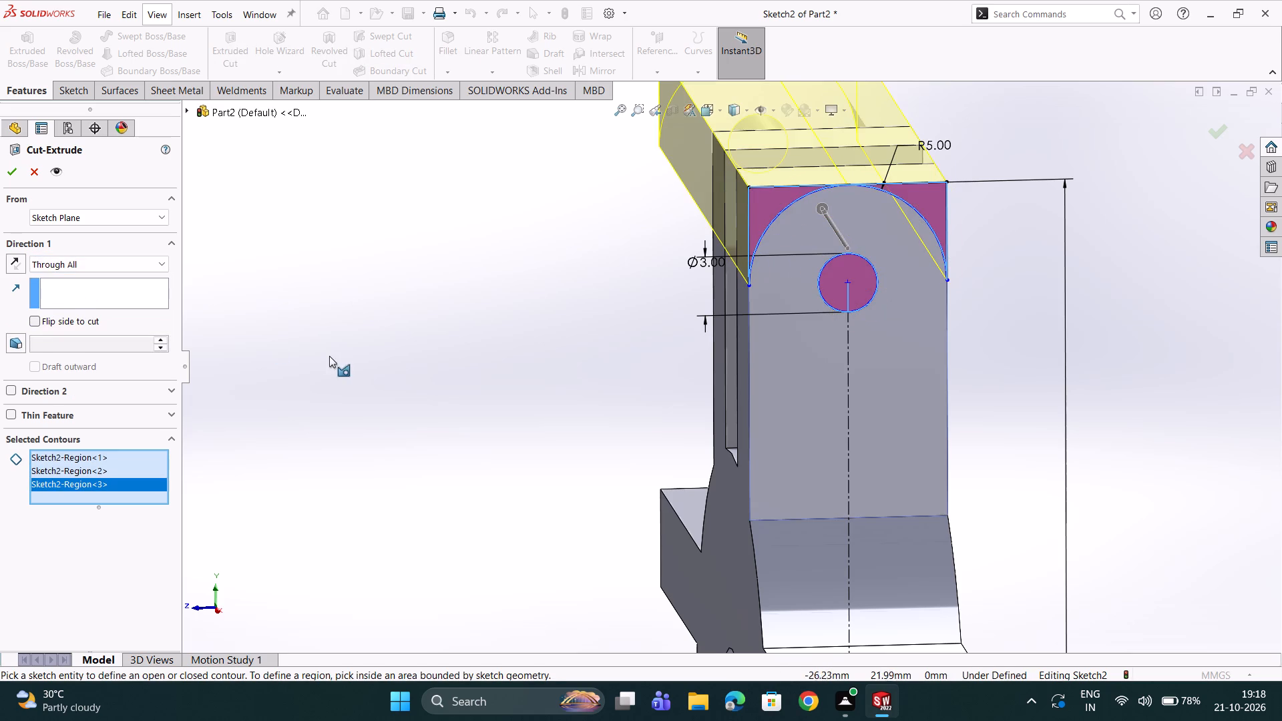
Add the lower lug's 3 mm circle and both corner regions outside its arc to the extruded cut, and complete the cut.
scroll(330, 356, up, 4)
scroll(441, 435, up, 3)
scroll(576, 513, up, 2)
scroll(752, 563, down, 5)
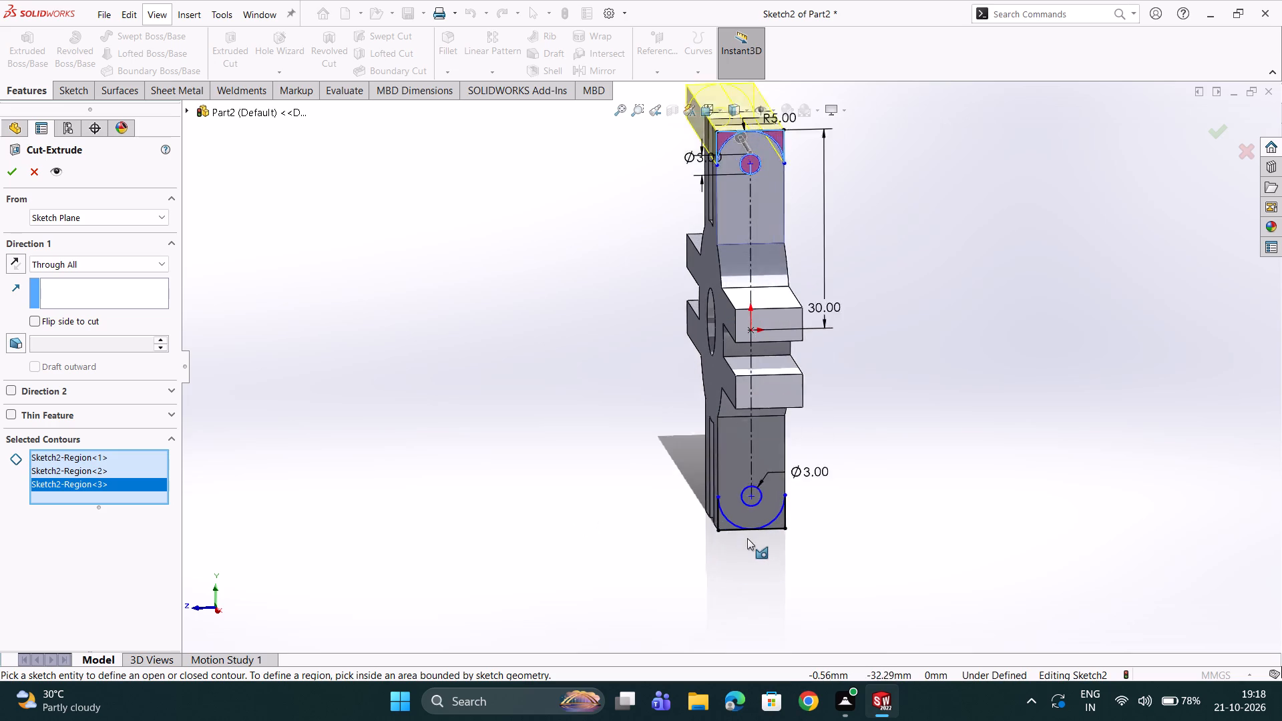
scroll(758, 525, down, 2)
click(798, 489)
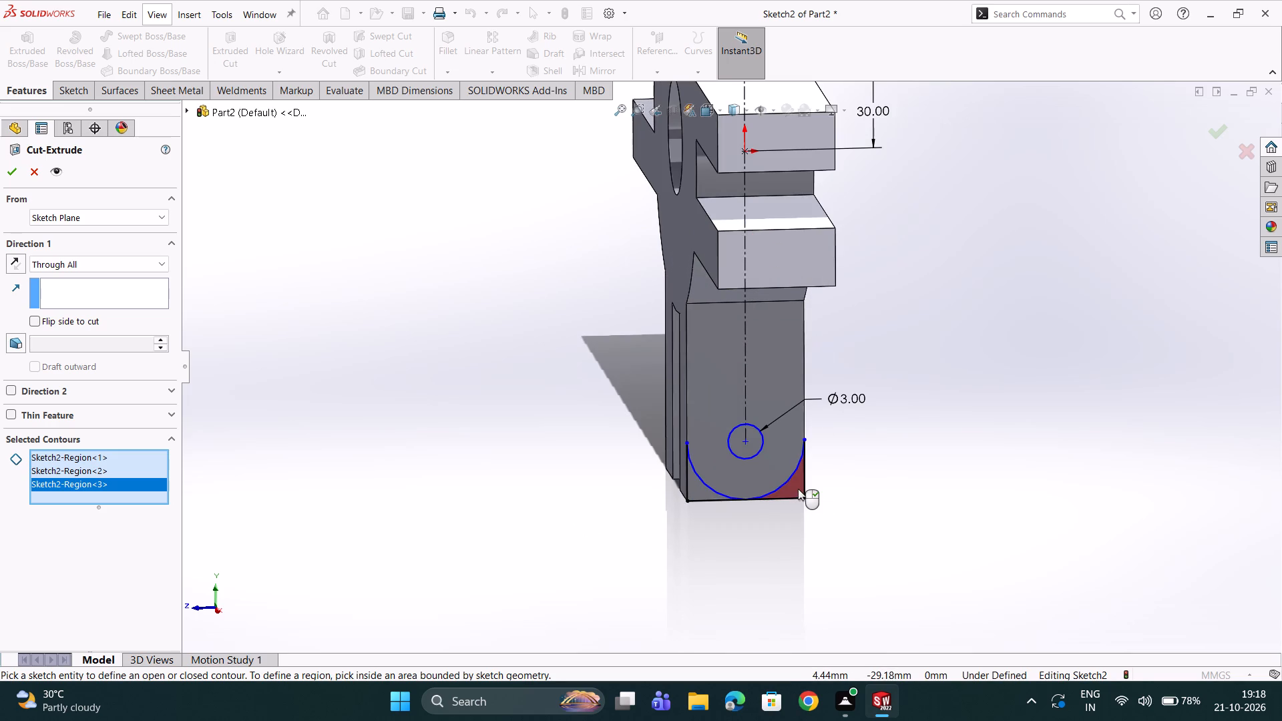
click(750, 440)
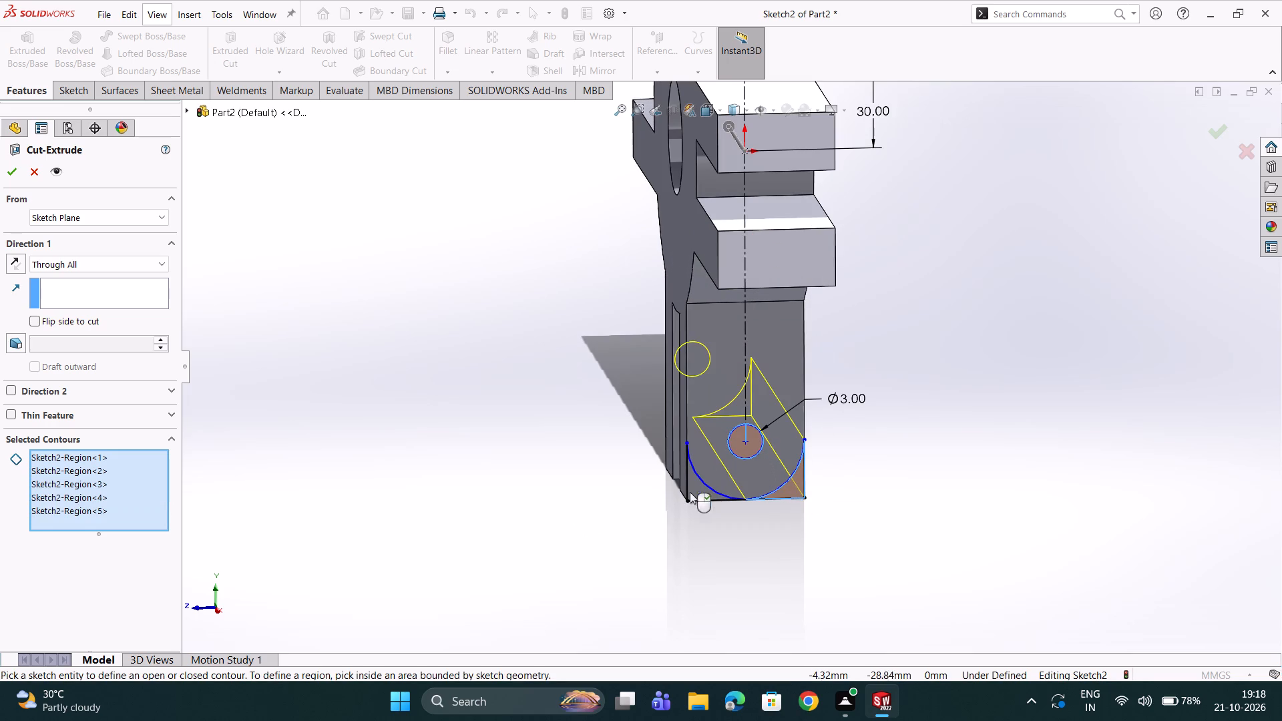
click(694, 487)
scroll(402, 441, up, 2)
middle_drag(489, 429, 592, 455)
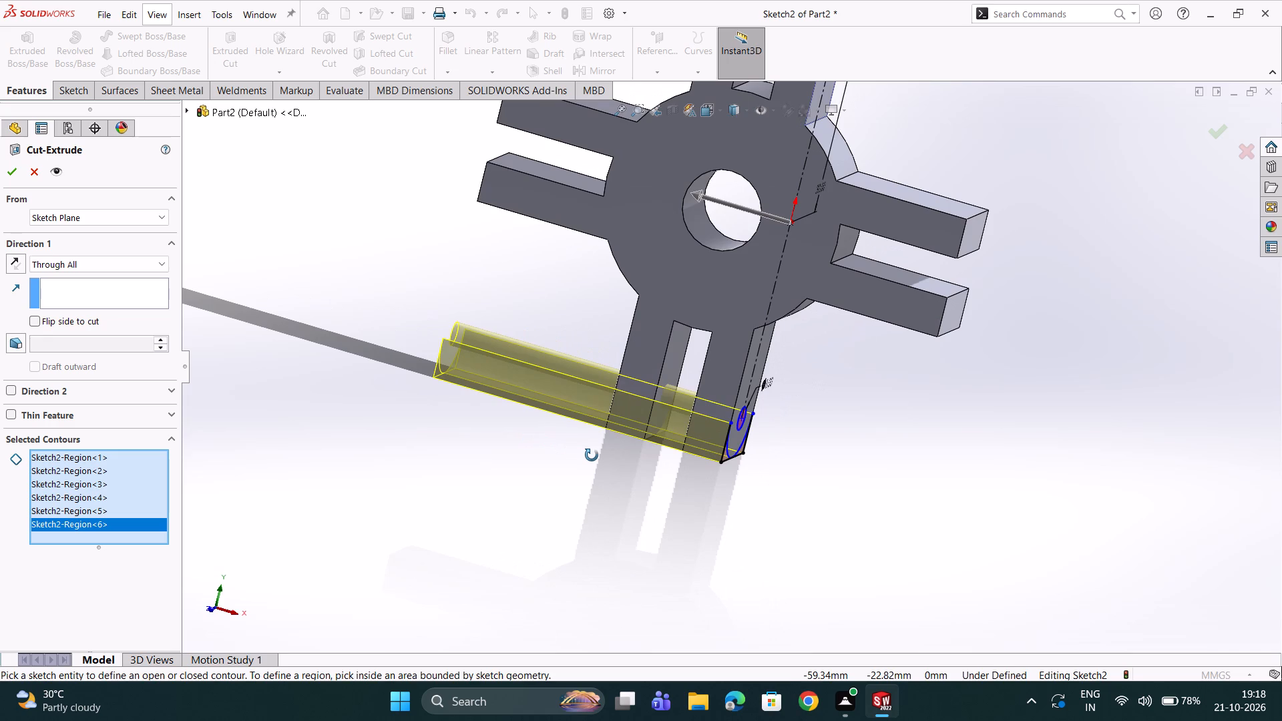
middle_drag(592, 455, 555, 444)
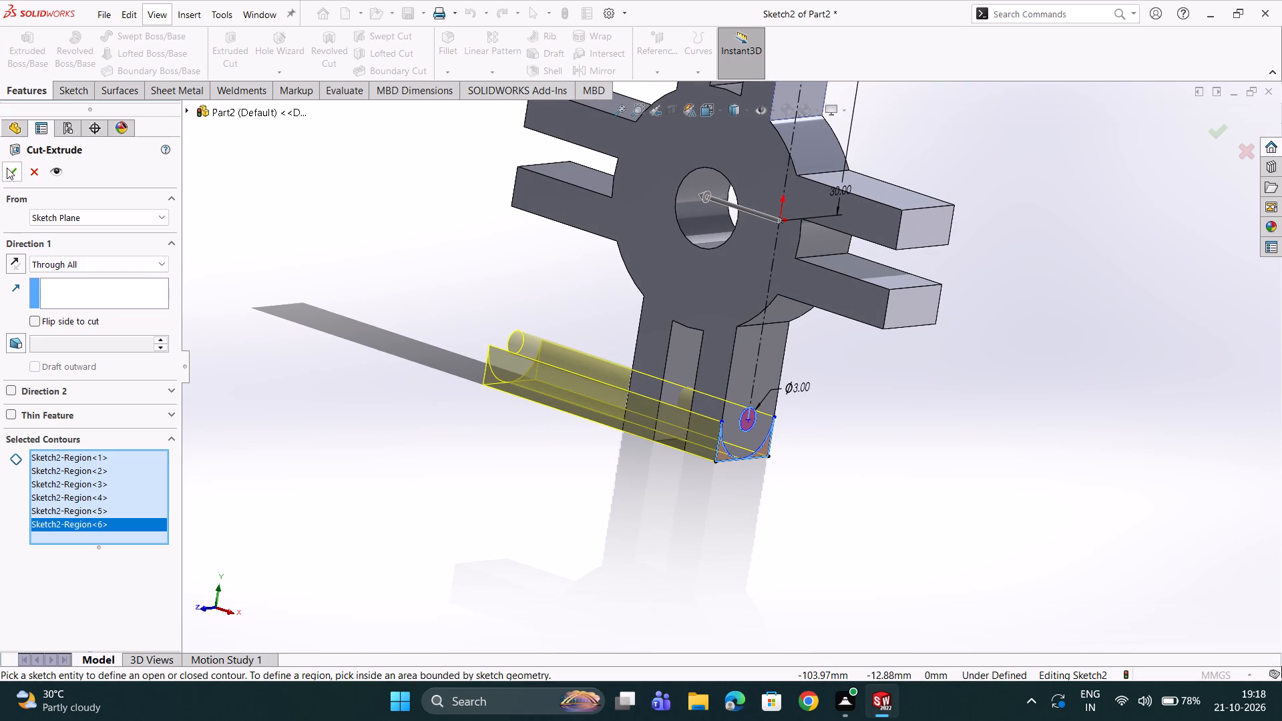
click(7, 168)
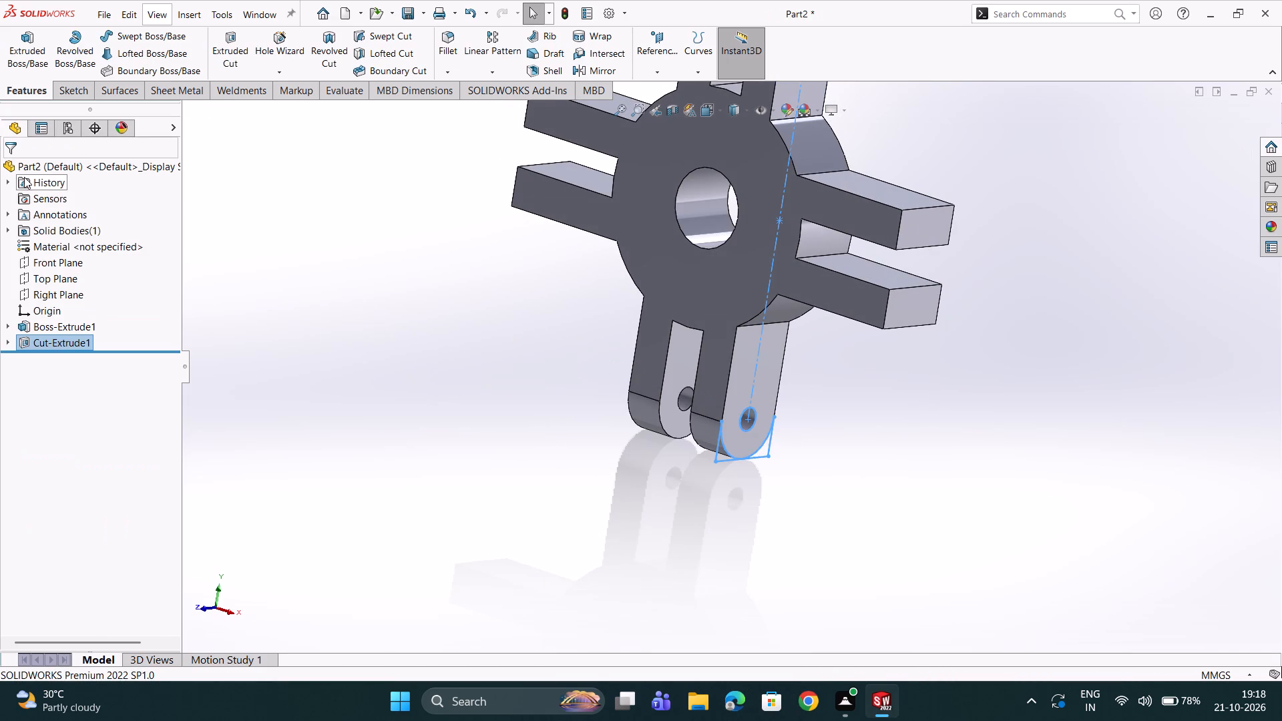
On the flat face of an uncut side lug, sketch a centrepoint slot from the origin, about 50 mm between centres and 7.5 mm wide.
scroll(911, 342, up, 1)
scroll(866, 289, up, 2)
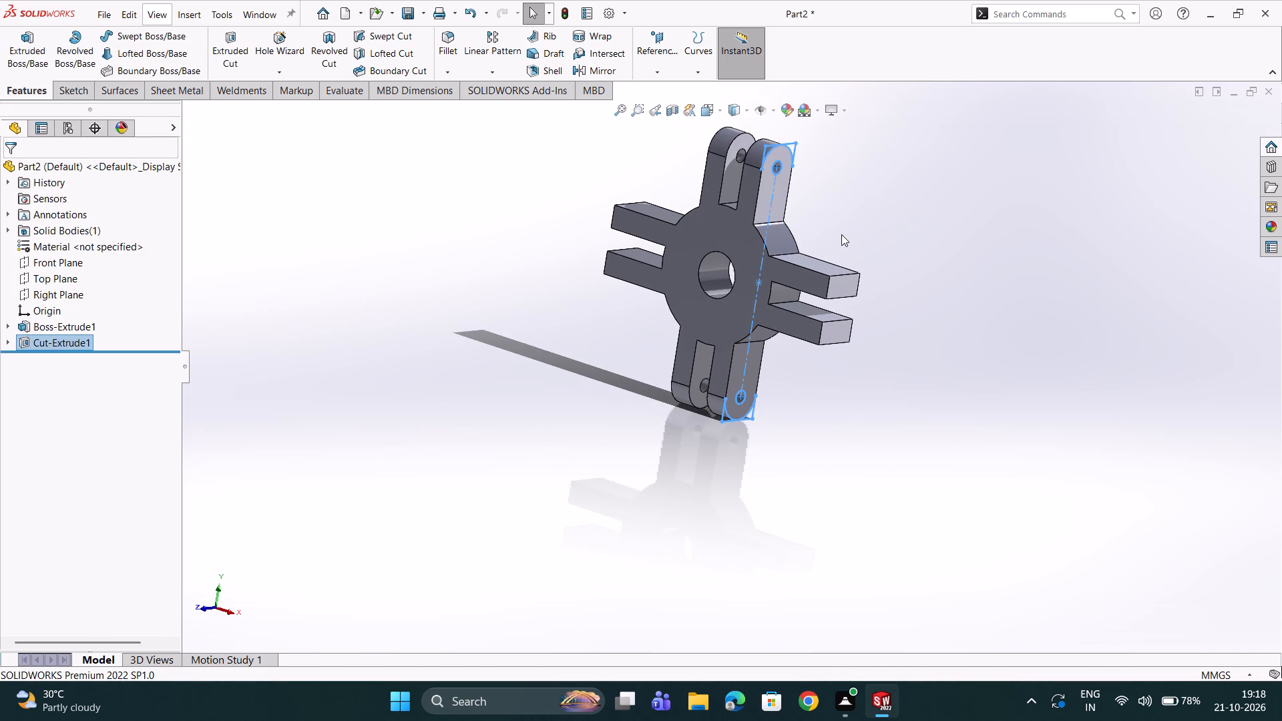
scroll(839, 234, down, 3)
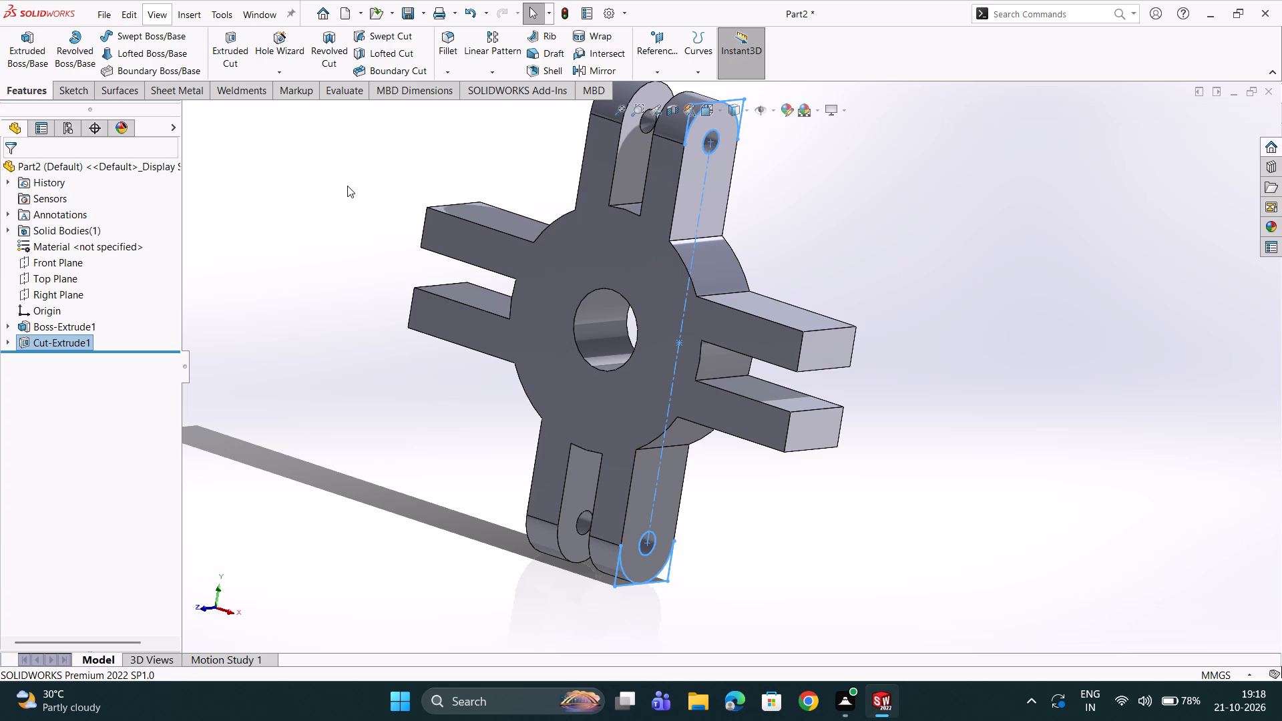
click(347, 186)
scroll(399, 234, up, 2)
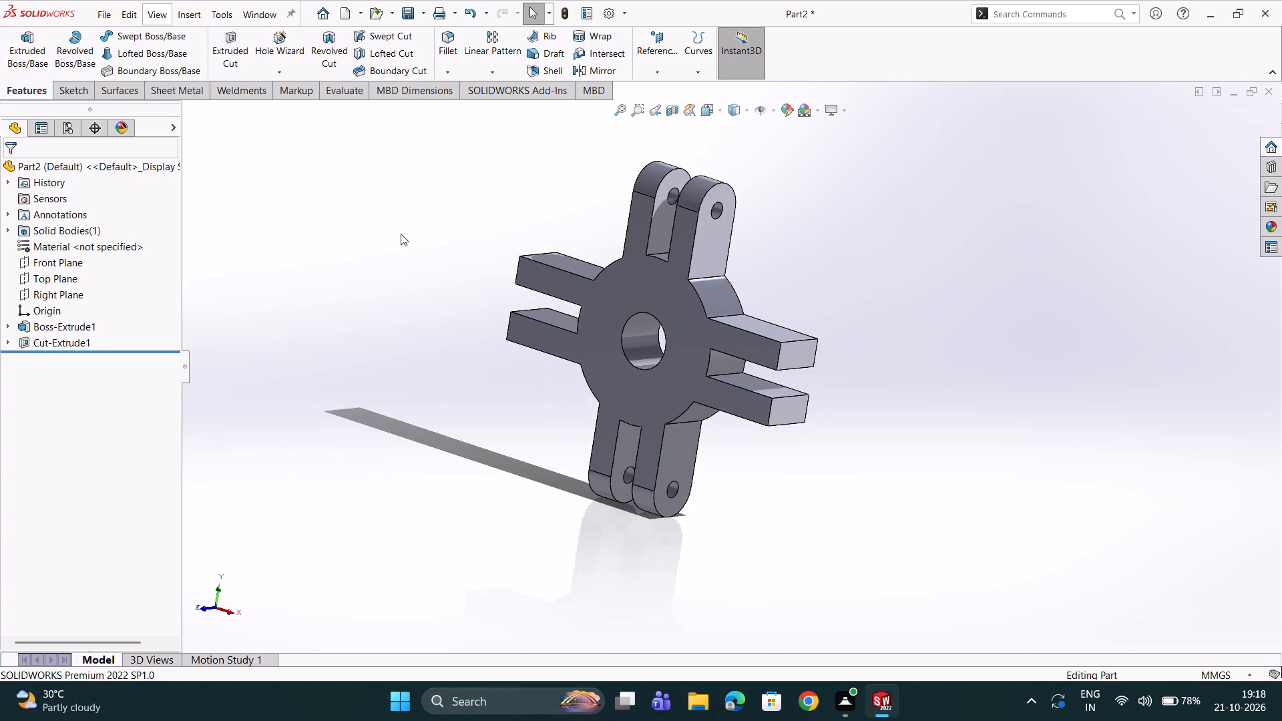
middle_drag(425, 233, 373, 314)
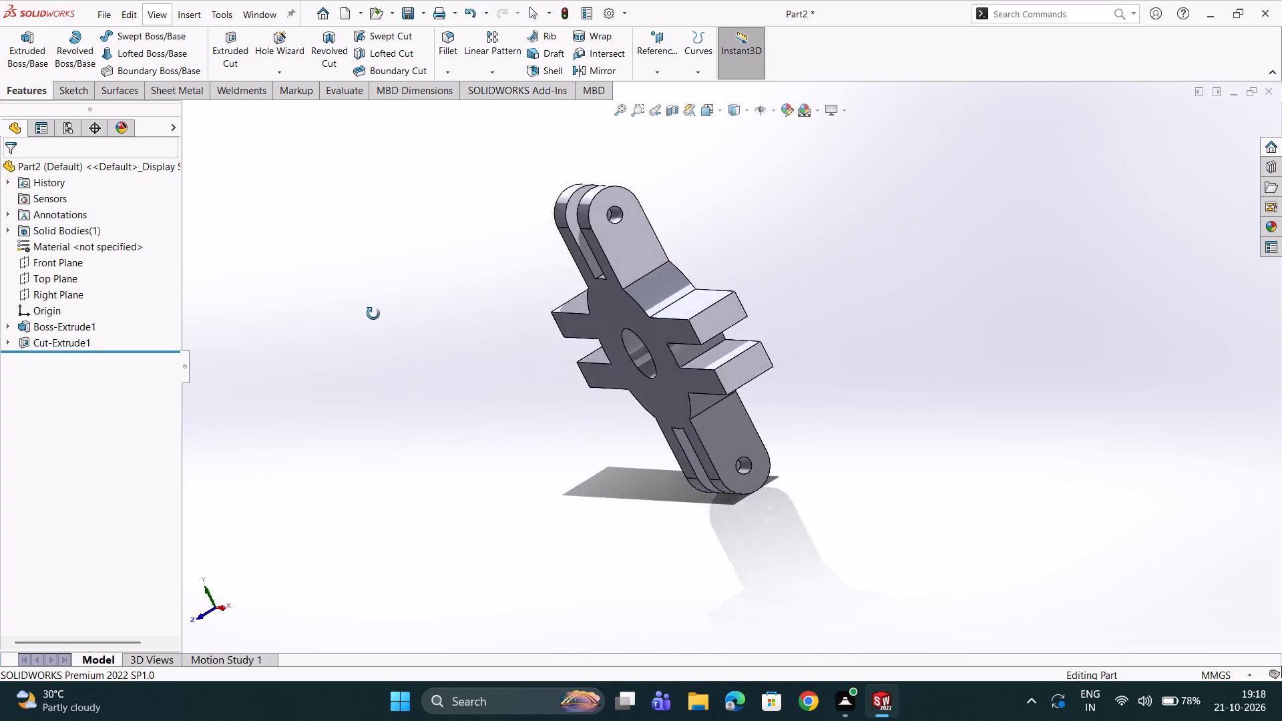
middle_drag(373, 314, 542, 330)
scroll(568, 302, up, 1)
middle_drag(598, 275, 551, 369)
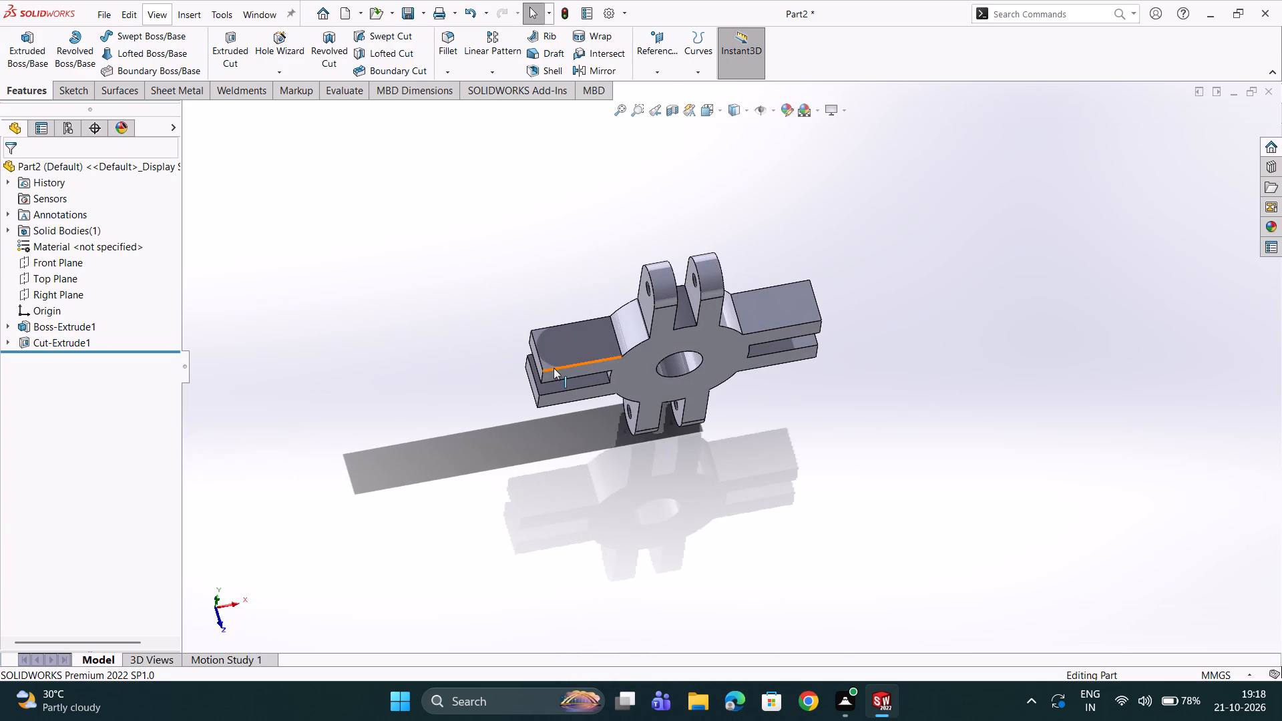
click(564, 333)
click(618, 290)
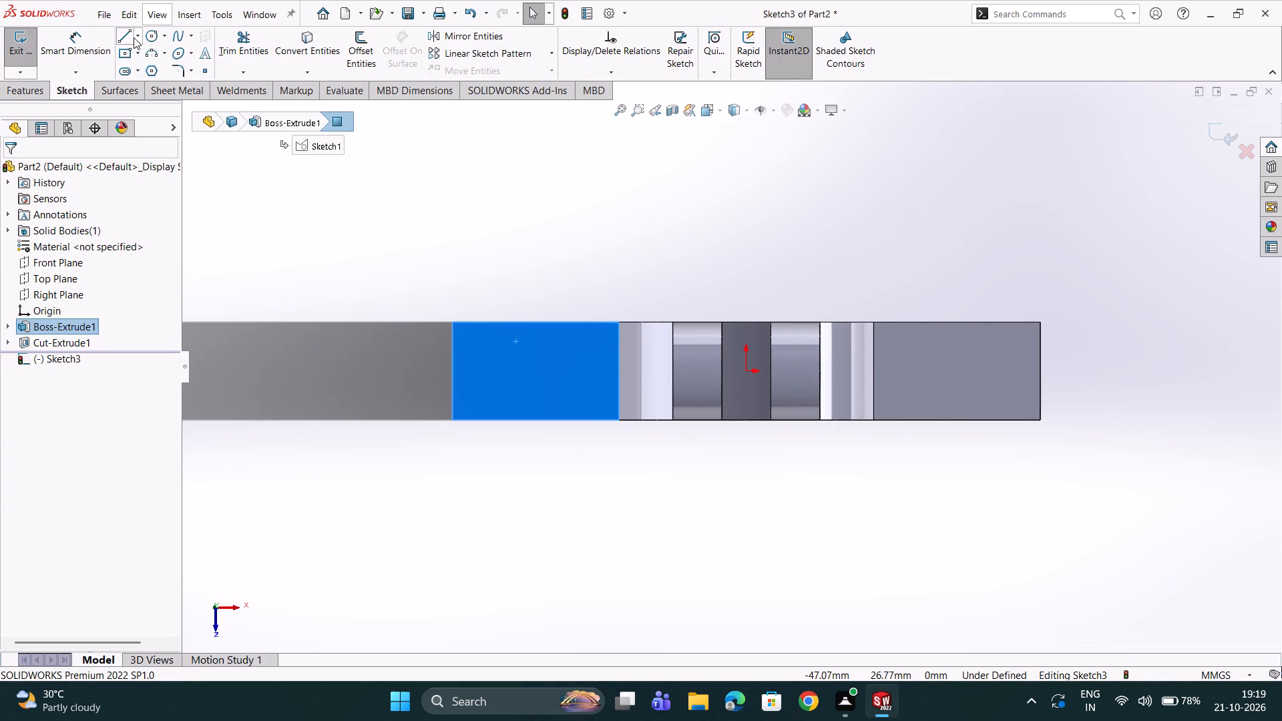
click(125, 67)
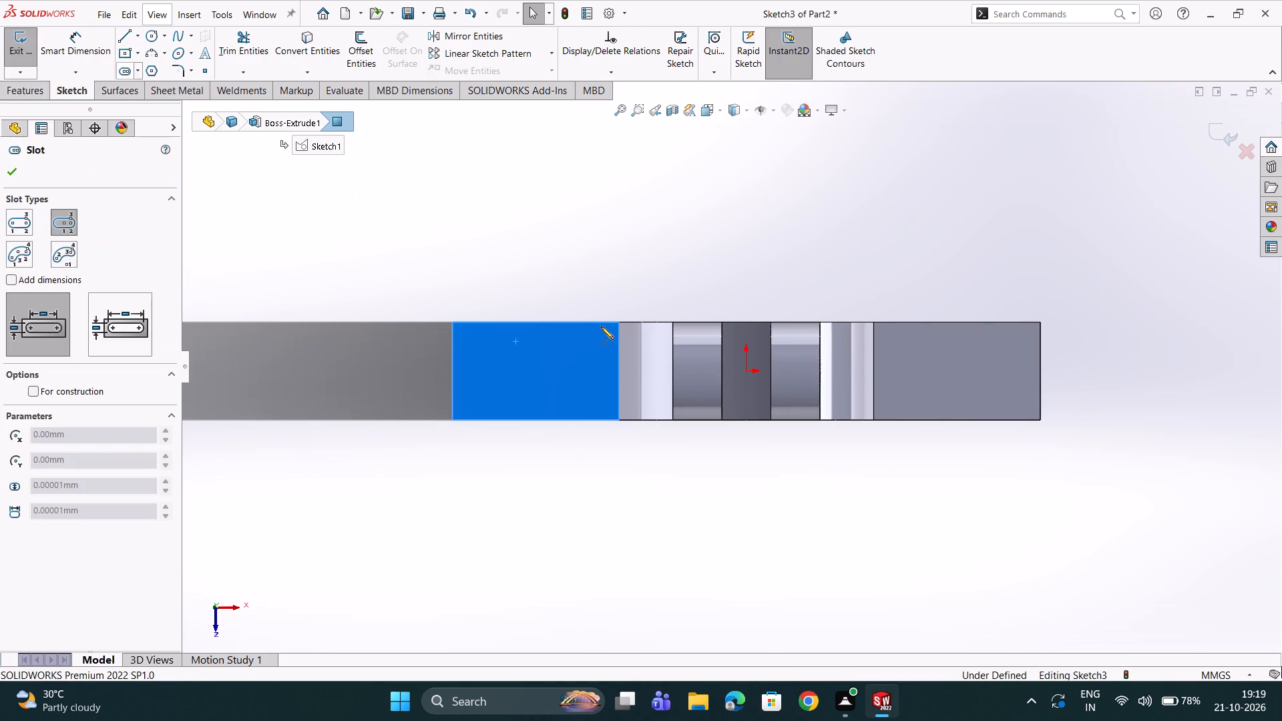
click(749, 371)
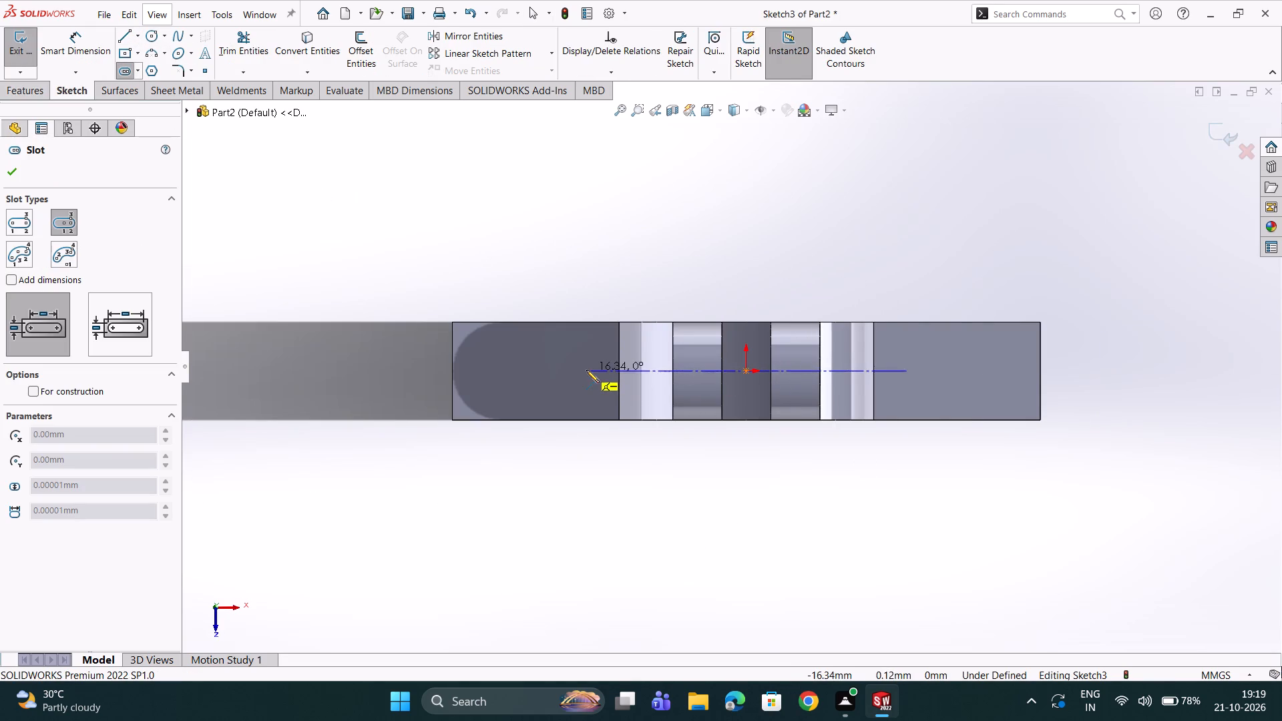
click(501, 372)
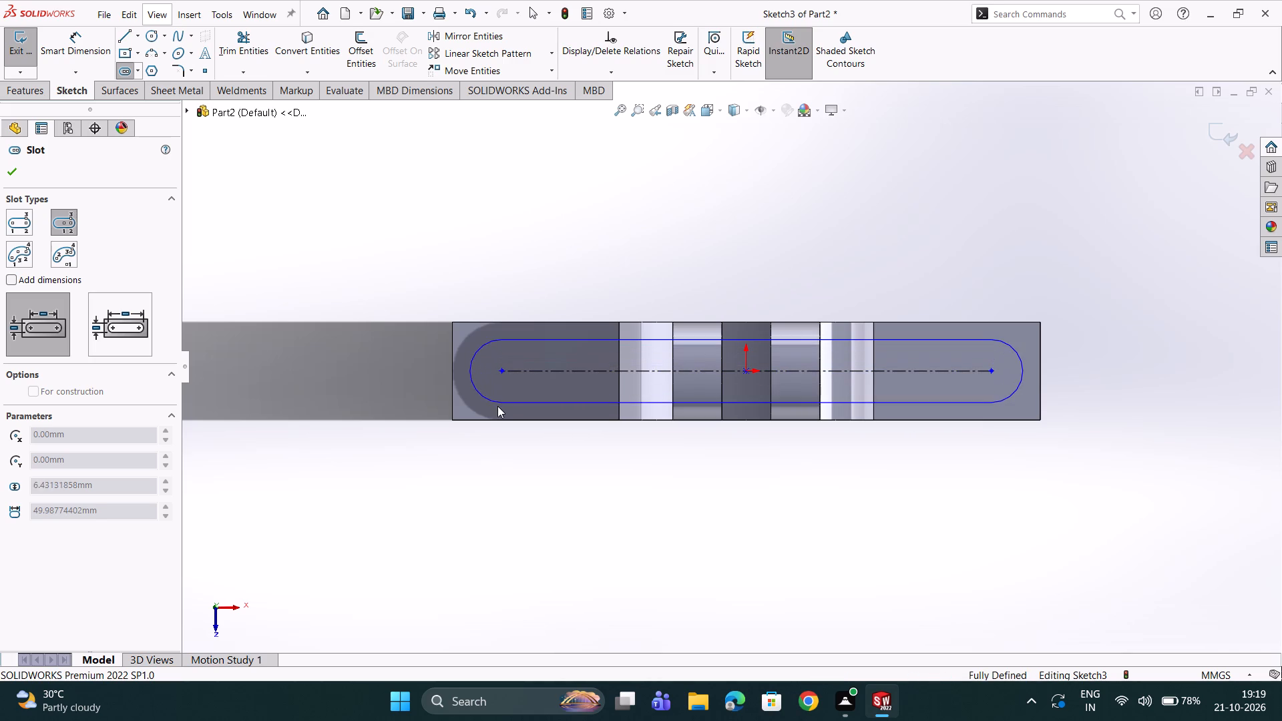
click(496, 408)
Dimension the slot's outer arc end to the origin at 30 mm.
click(77, 42)
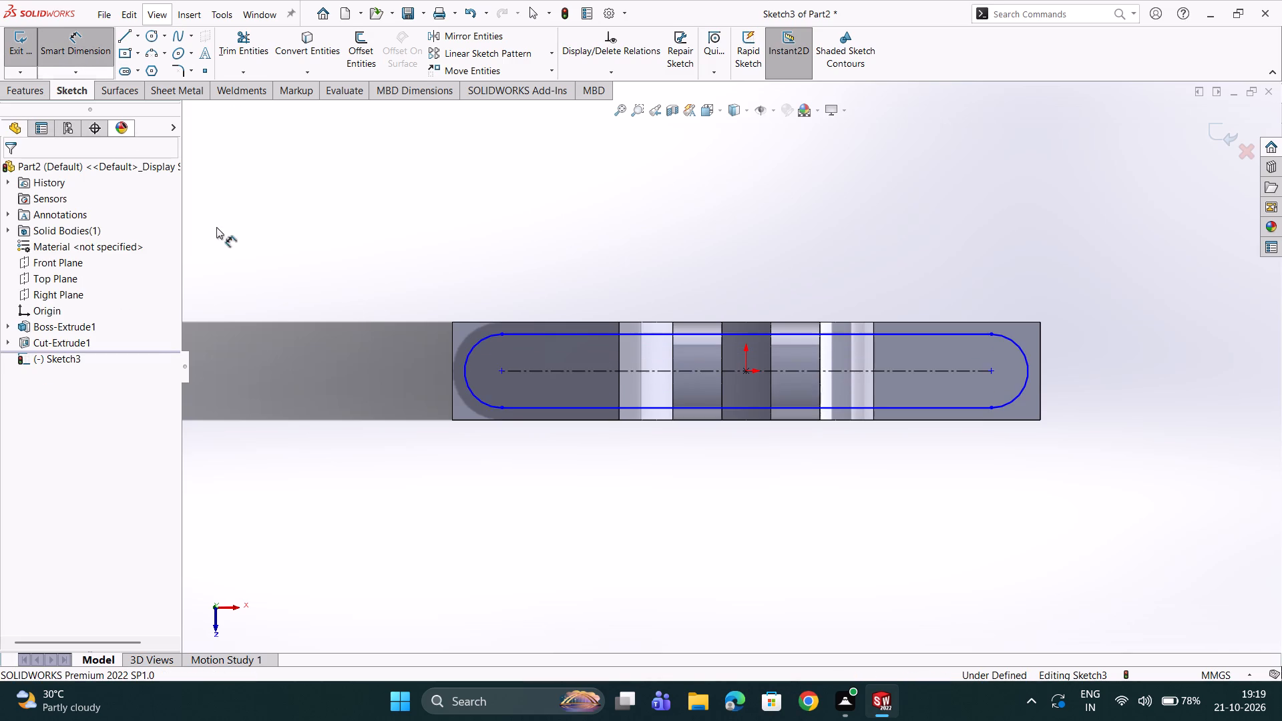
click(464, 371)
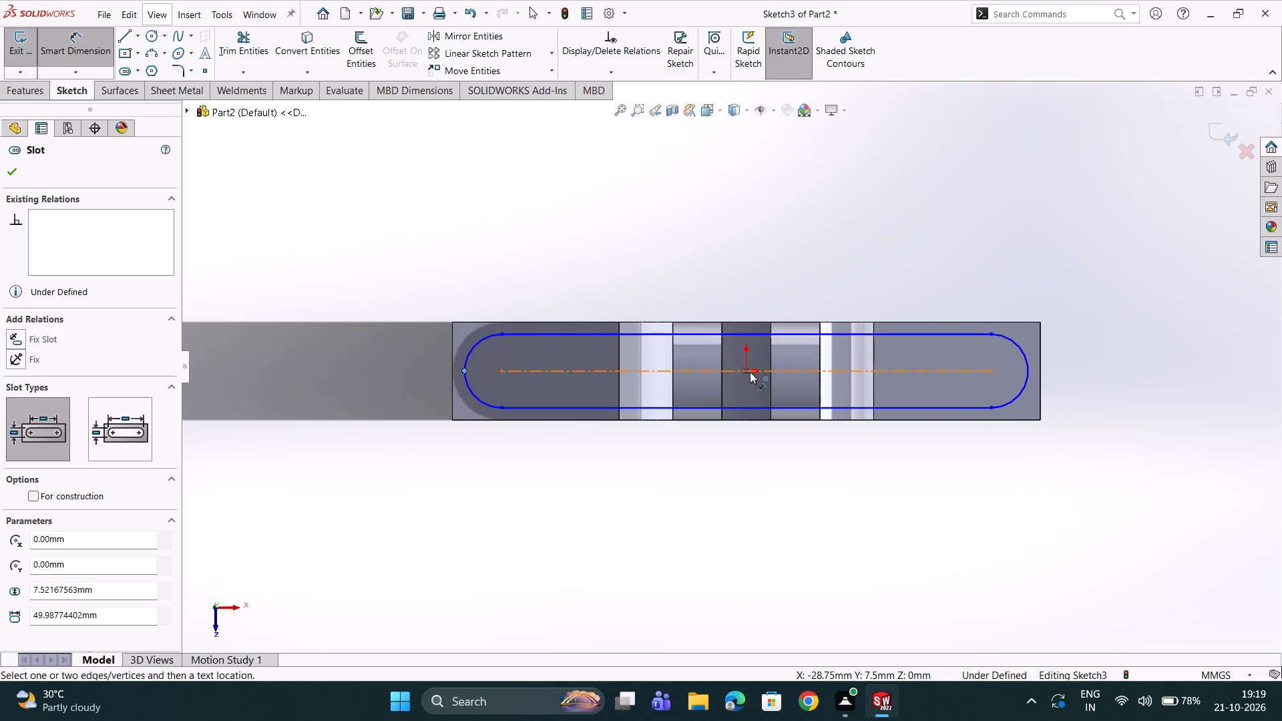
click(746, 372)
click(687, 264)
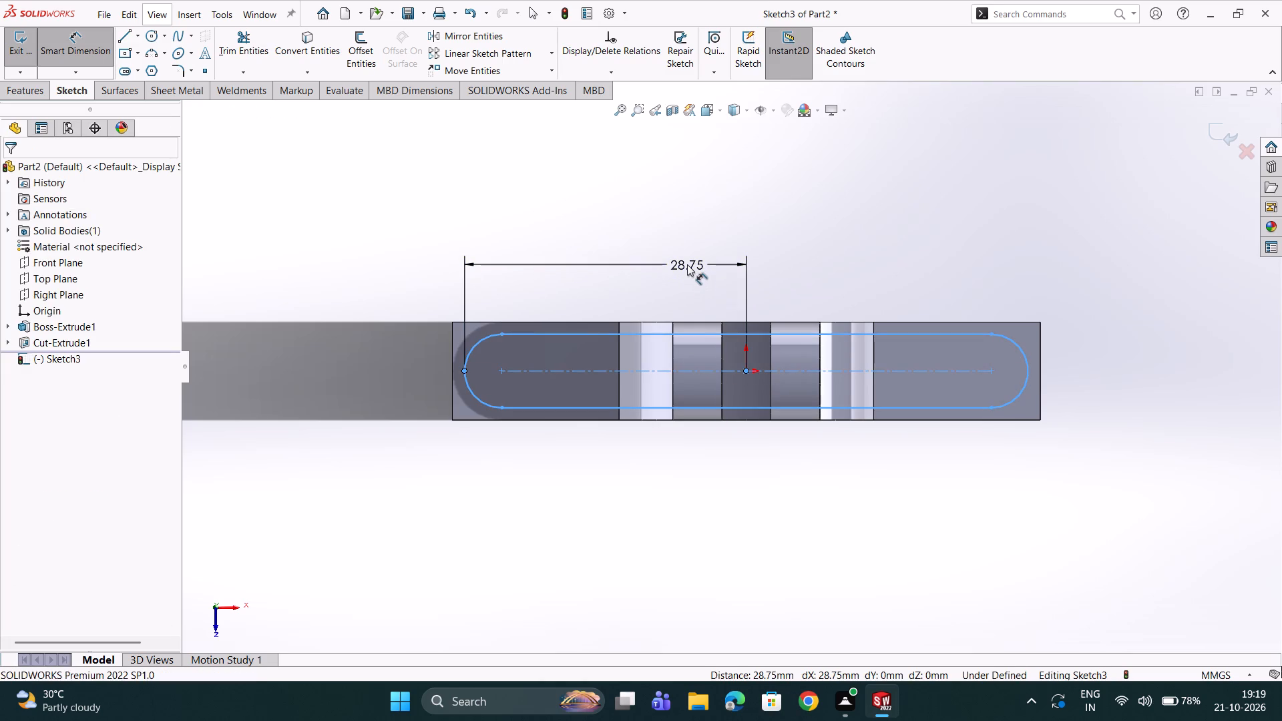
text(30)
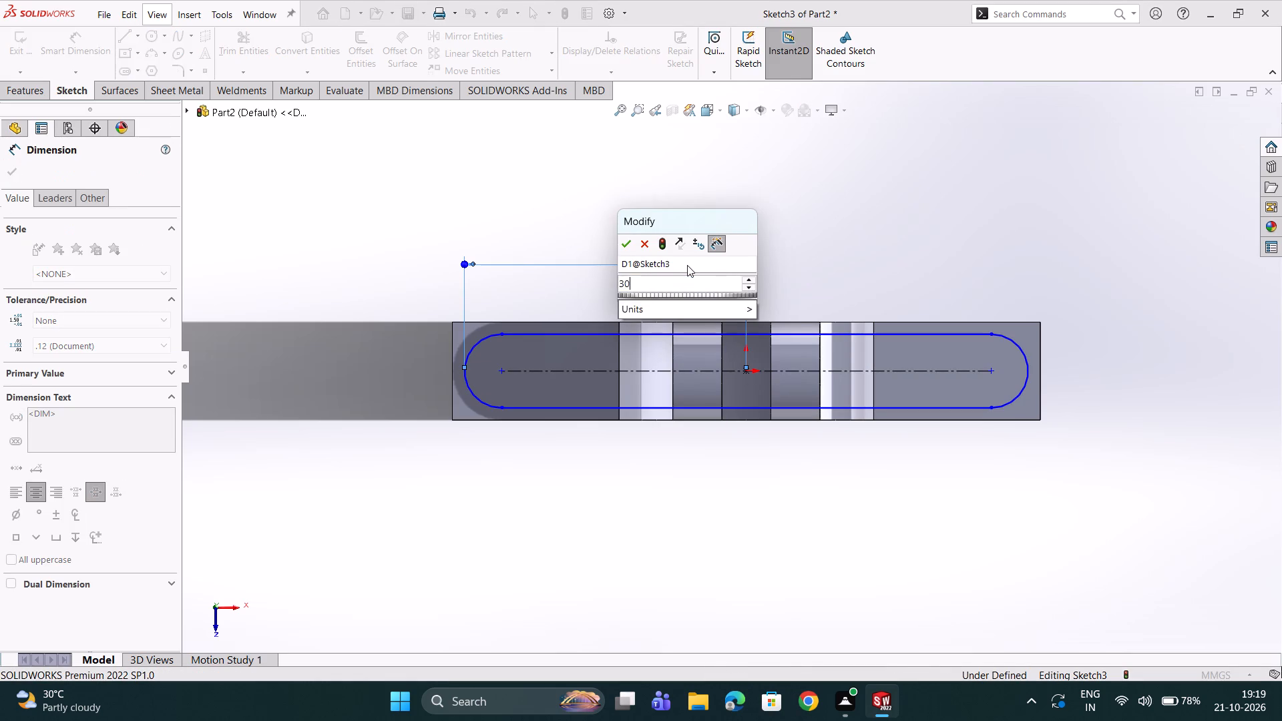
key(Return)
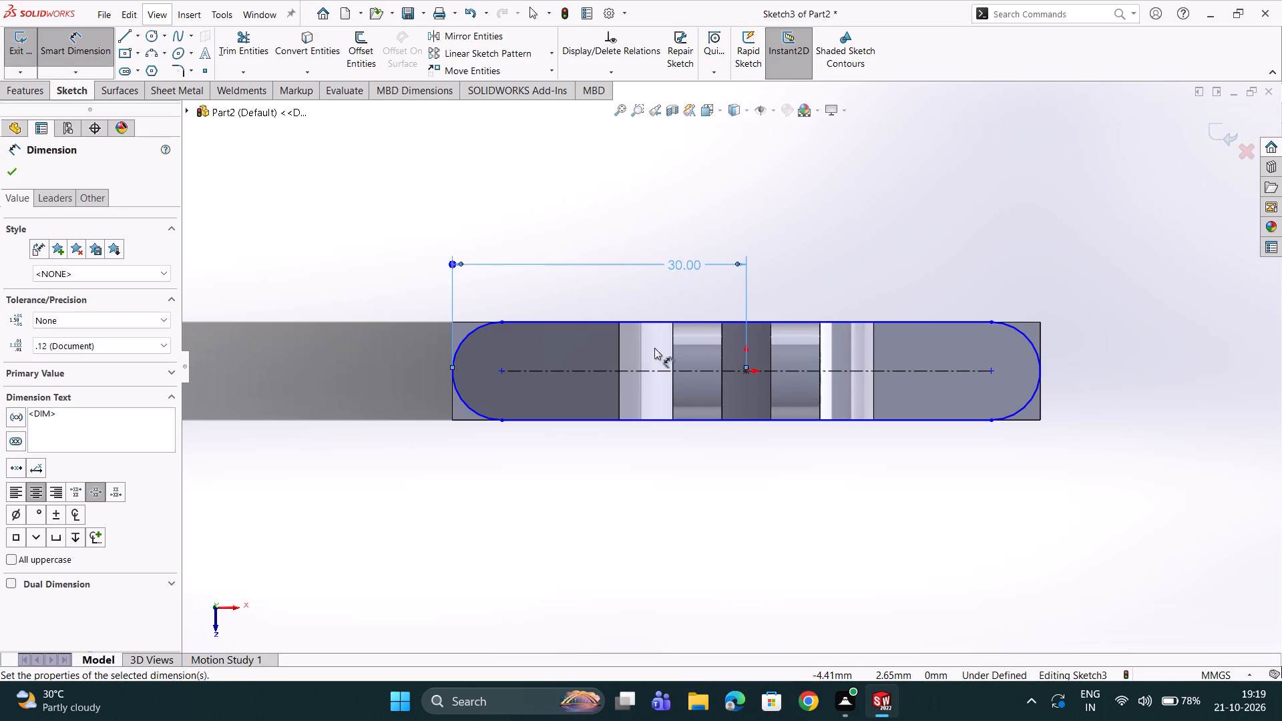
click(9, 168)
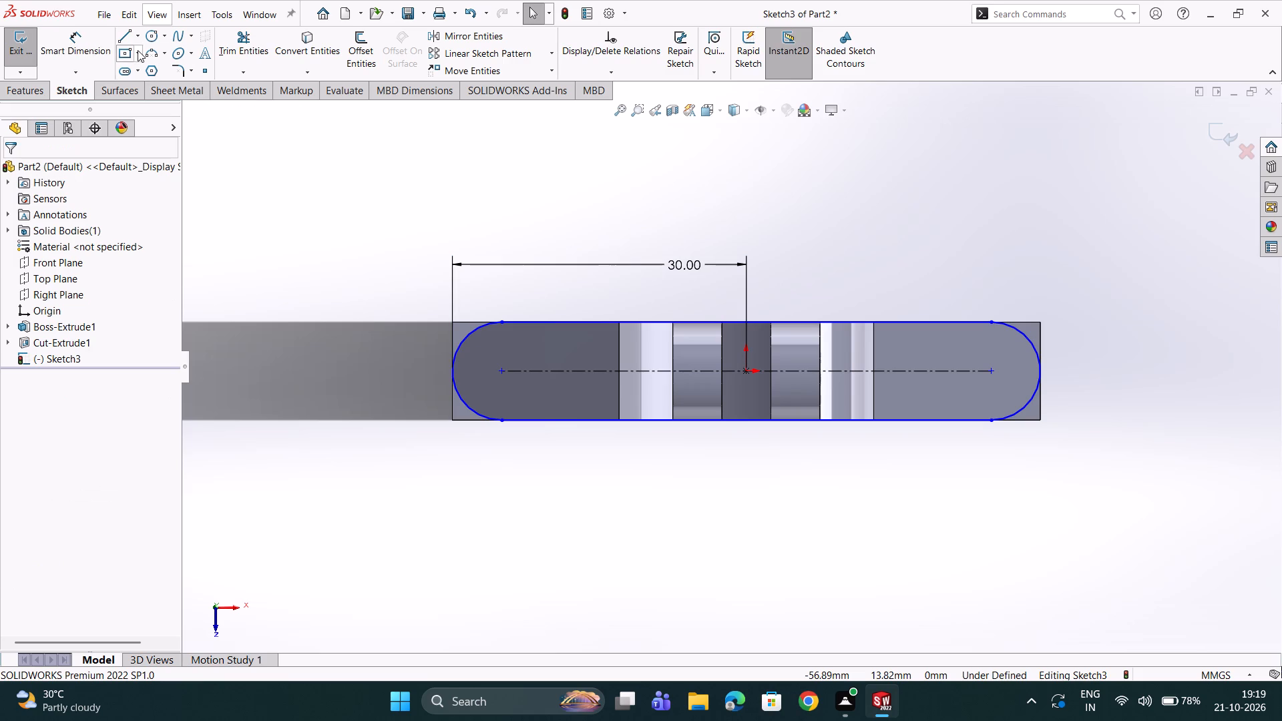
Convert the outer end edges of the two opposite side lugs into sketch lines at both ends of the slot.
scroll(408, 291, down, 2)
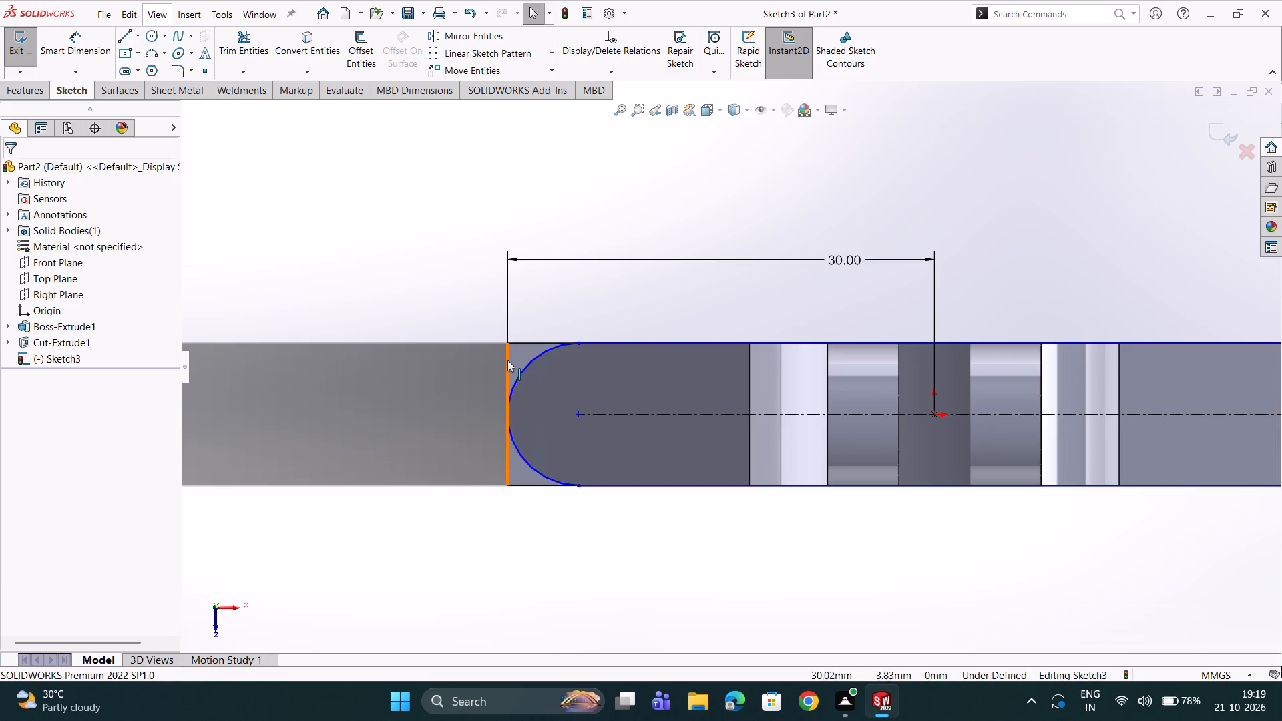
click(508, 360)
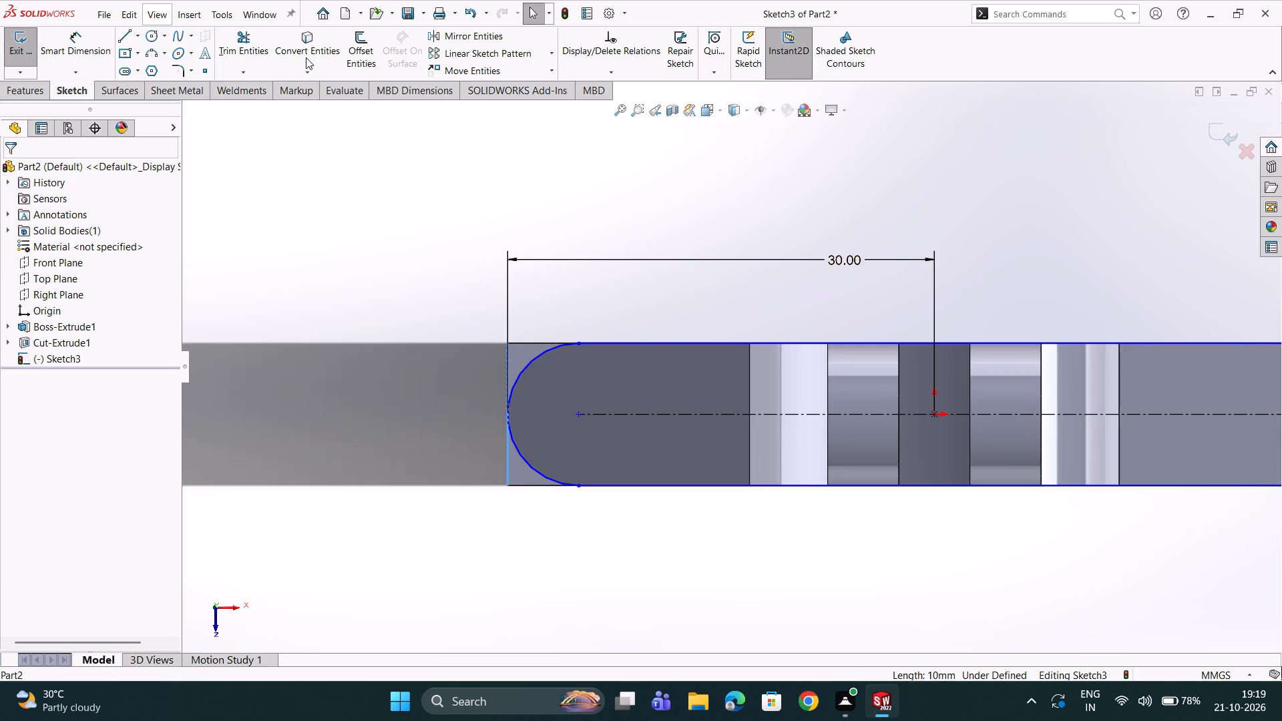
click(310, 46)
scroll(1281, 377, up, 3)
scroll(1281, 471, up, 2)
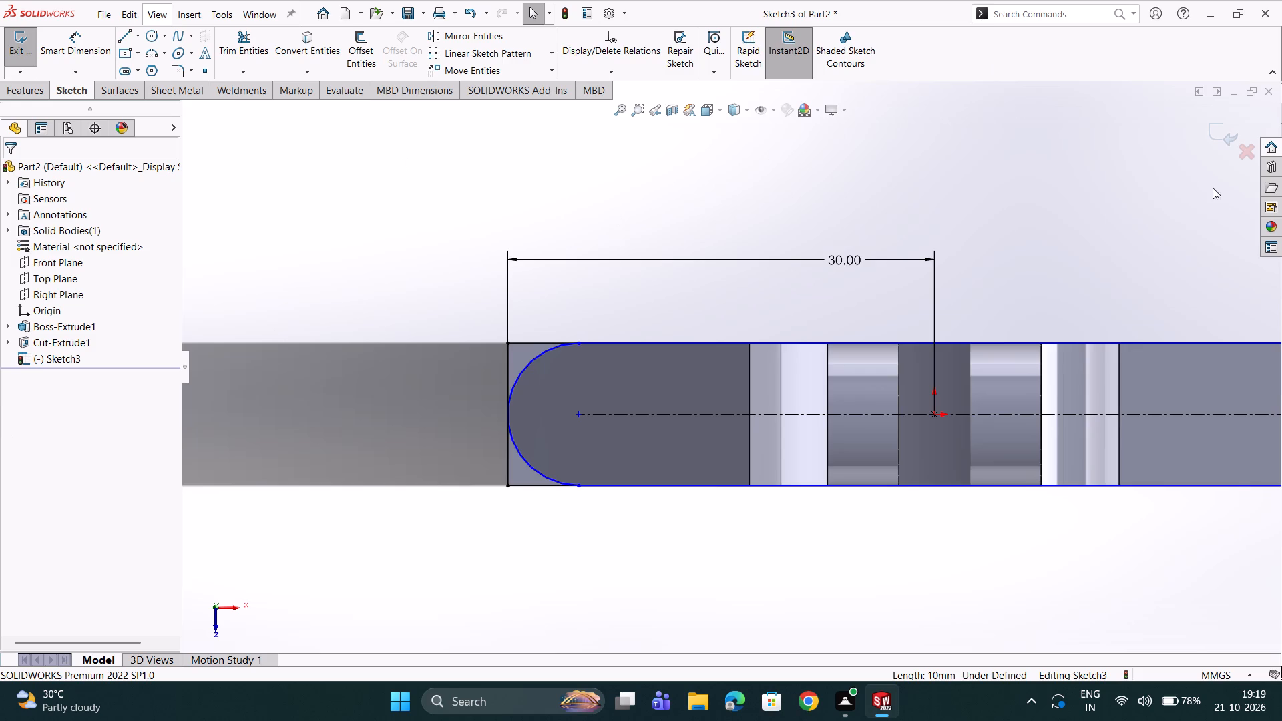
scroll(1223, 206, up, 4)
scroll(1124, 350, down, 2)
scroll(940, 369, down, 2)
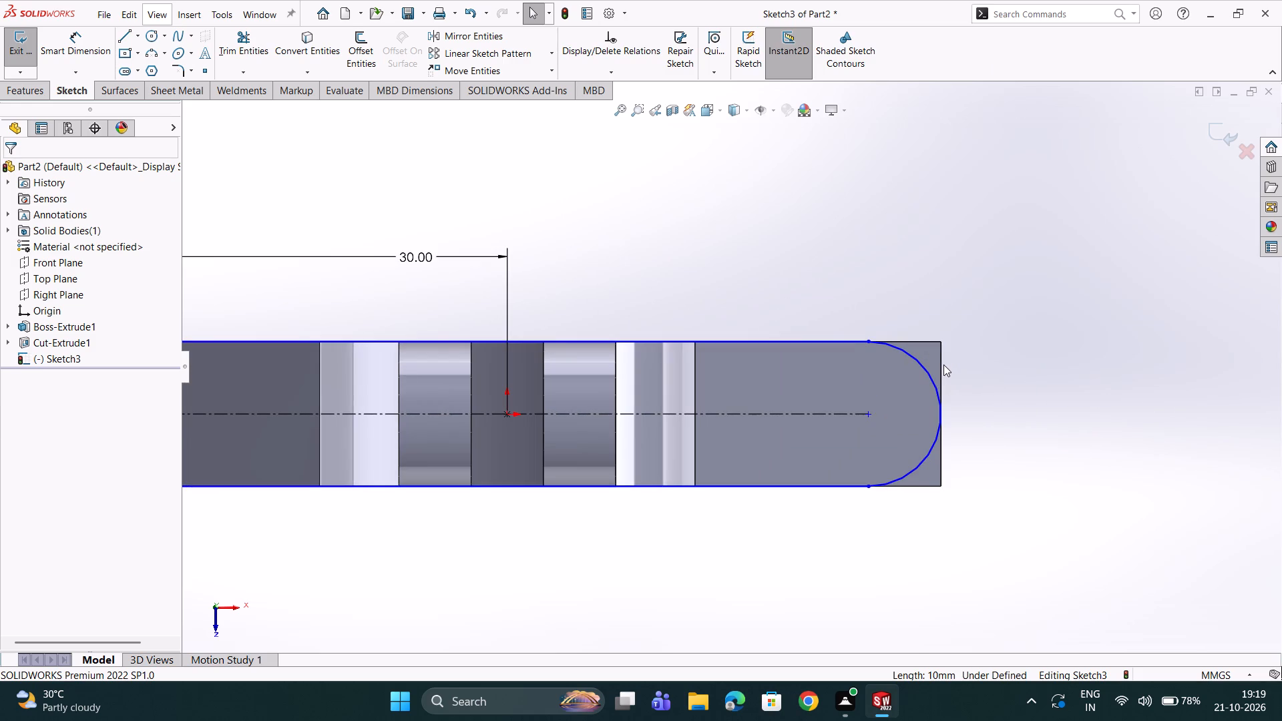
click(942, 367)
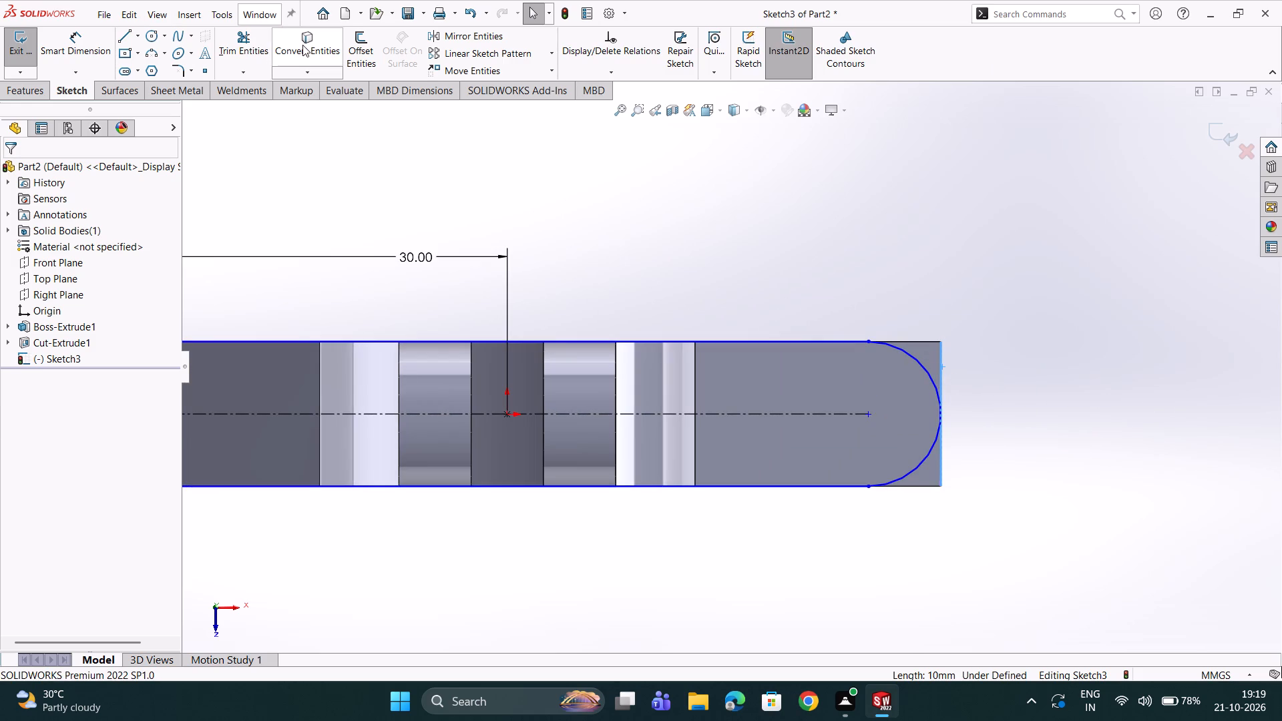
click(302, 45)
Convert the upper and lower long edges of both opposite side lugs into sketch lines.
double_click(916, 342)
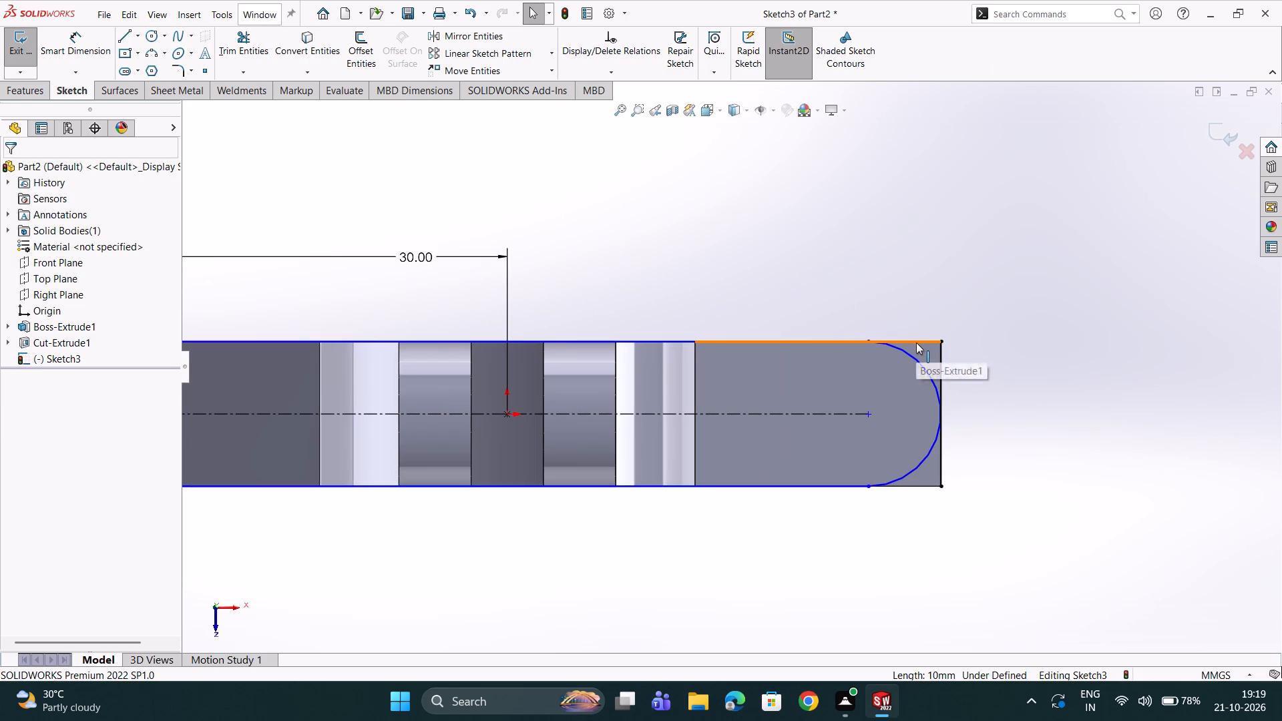
click(312, 48)
scroll(905, 493, down, 1)
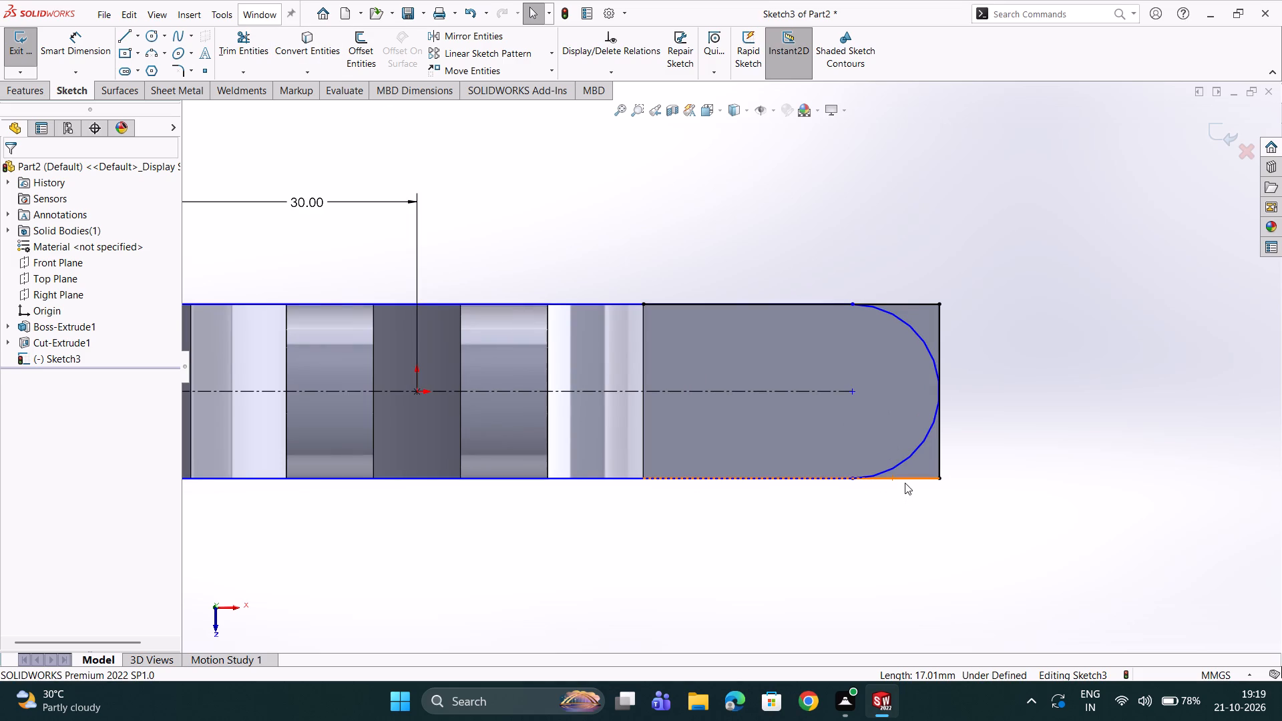
click(905, 481)
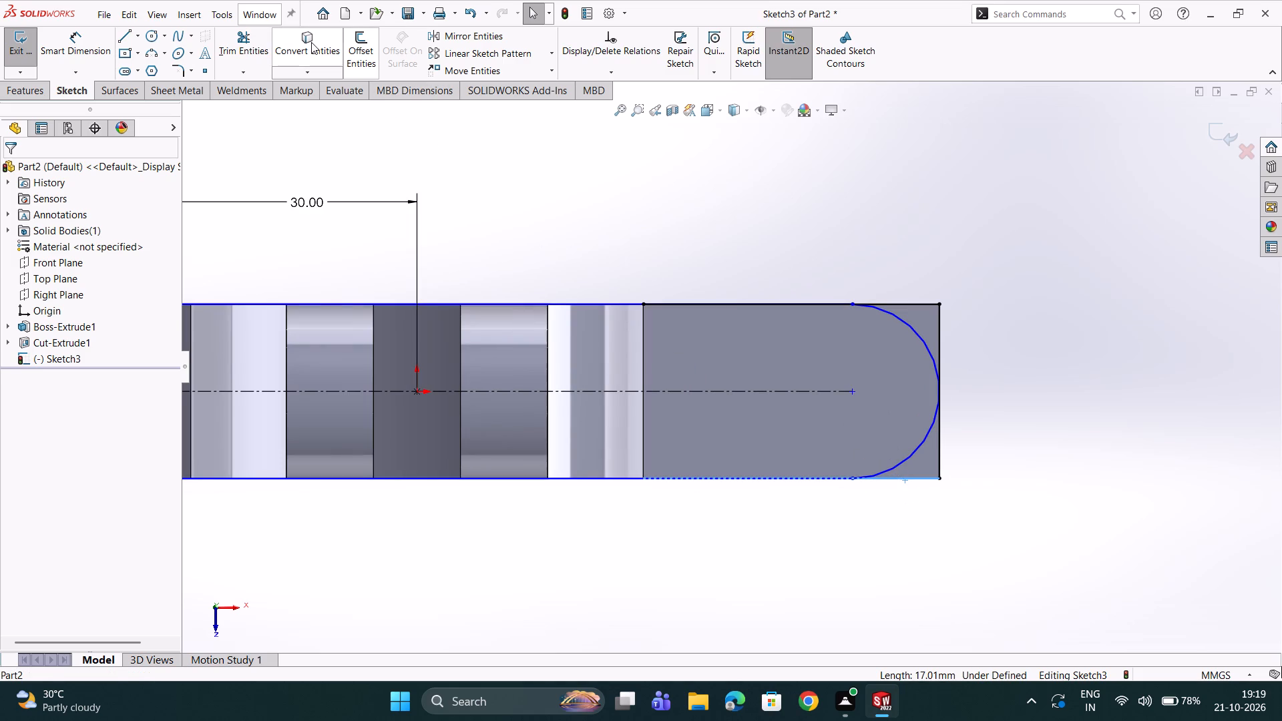
click(311, 42)
scroll(601, 380, up, 4)
scroll(475, 325, down, 3)
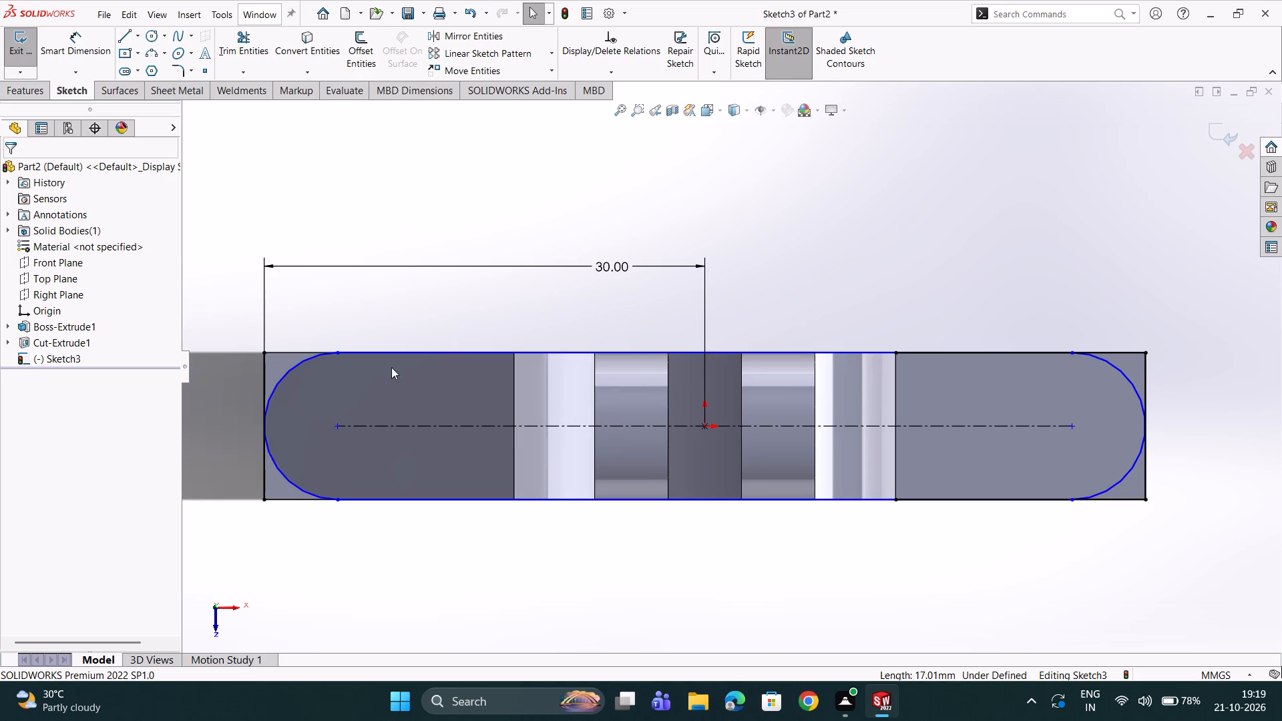
click(290, 352)
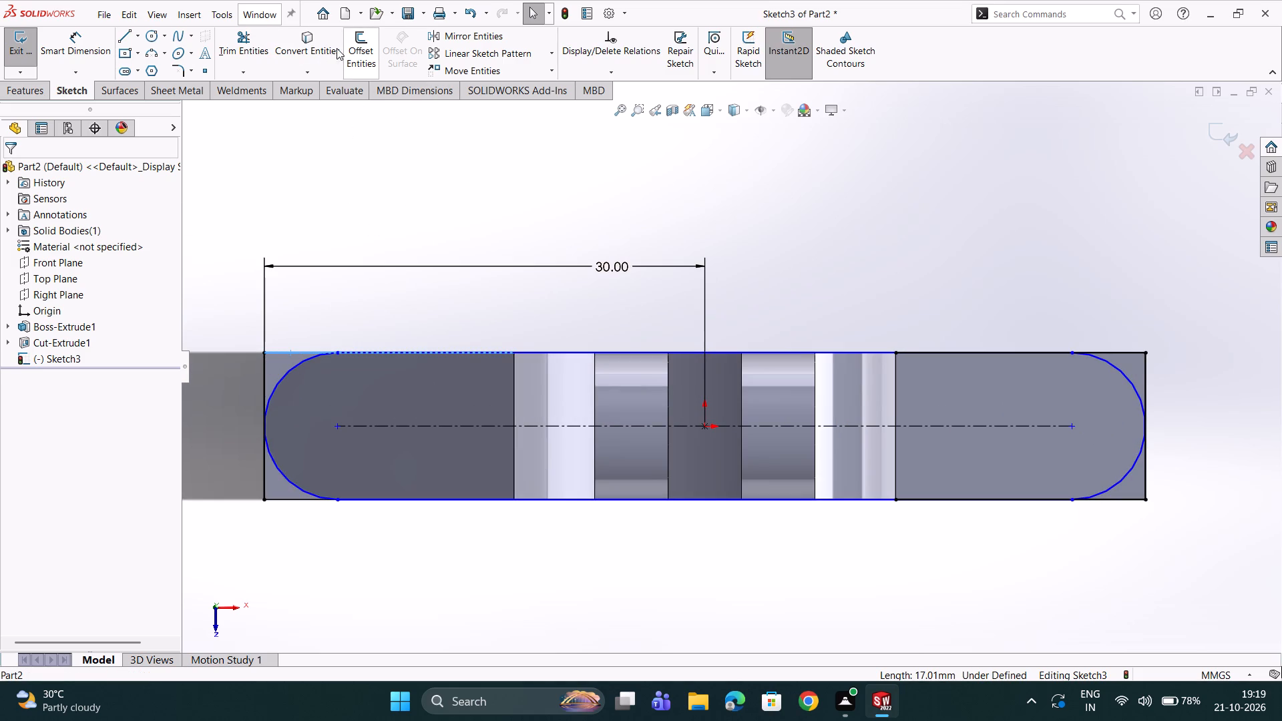
click(297, 35)
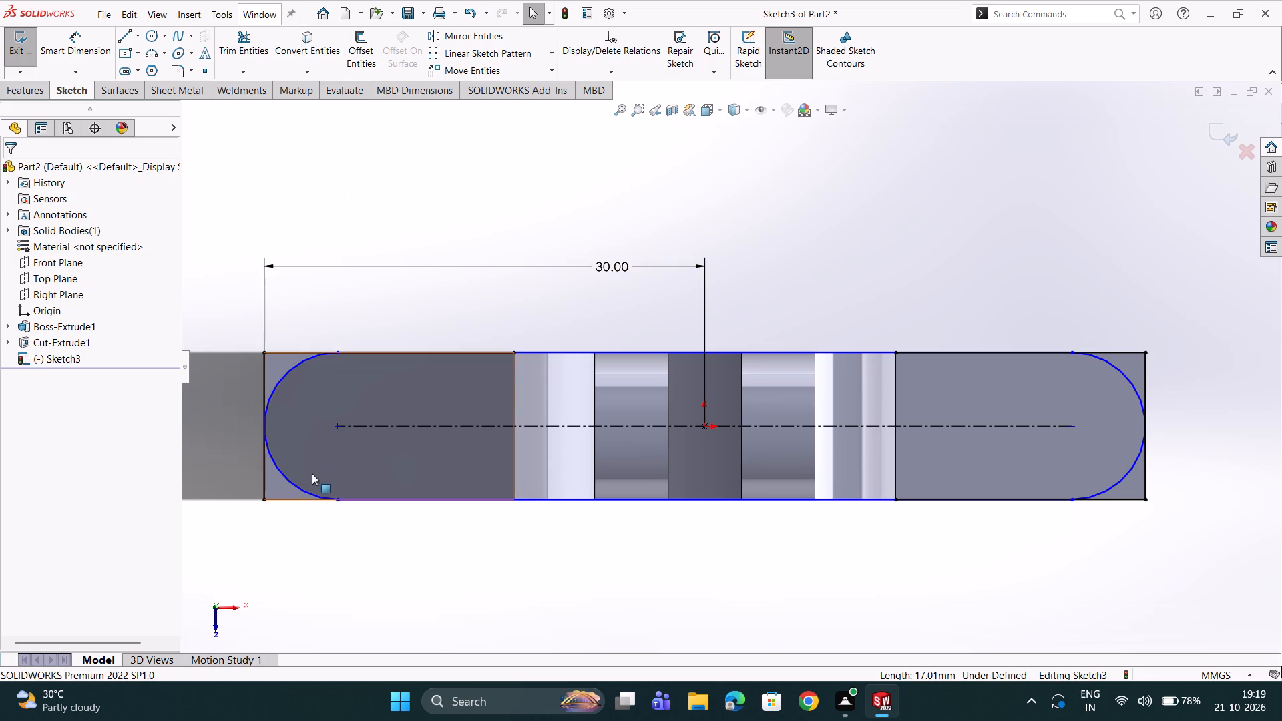
click(290, 499)
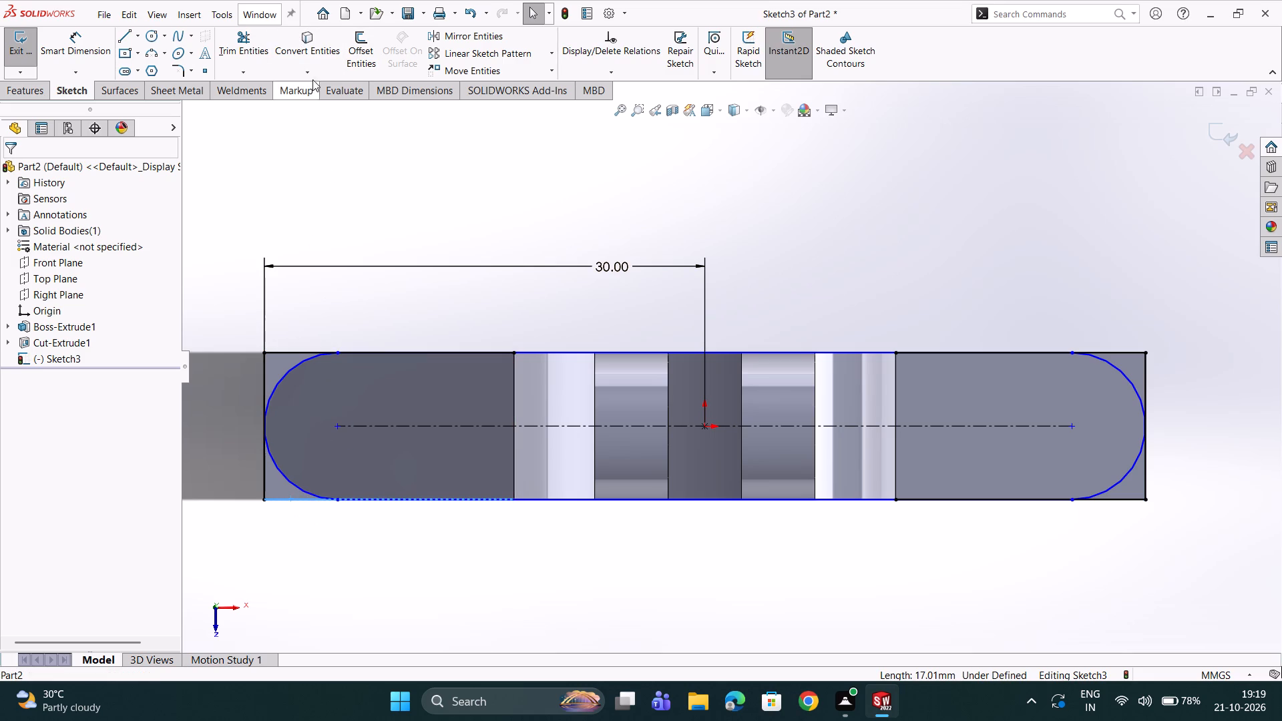
click(298, 34)
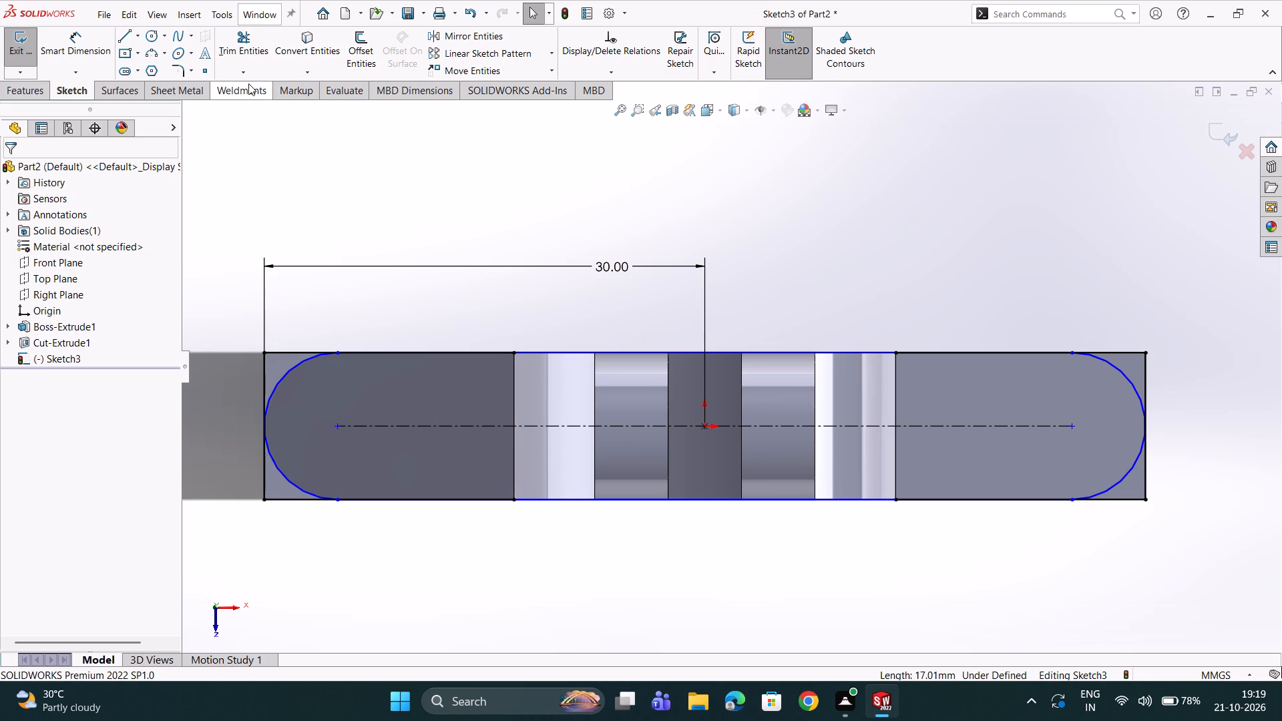
Sketch a circle at each slot arc centre, with radii of about 1.6 mm and 2.2 mm.
click(153, 31)
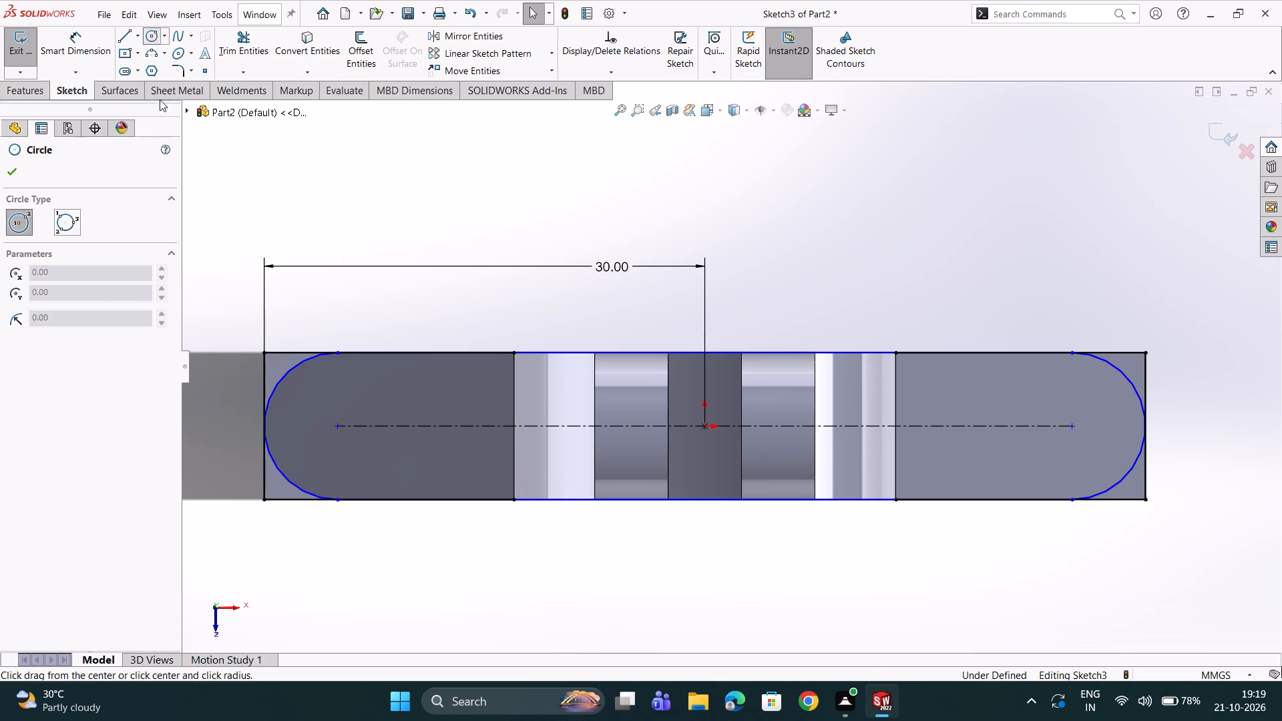
double_click(337, 429)
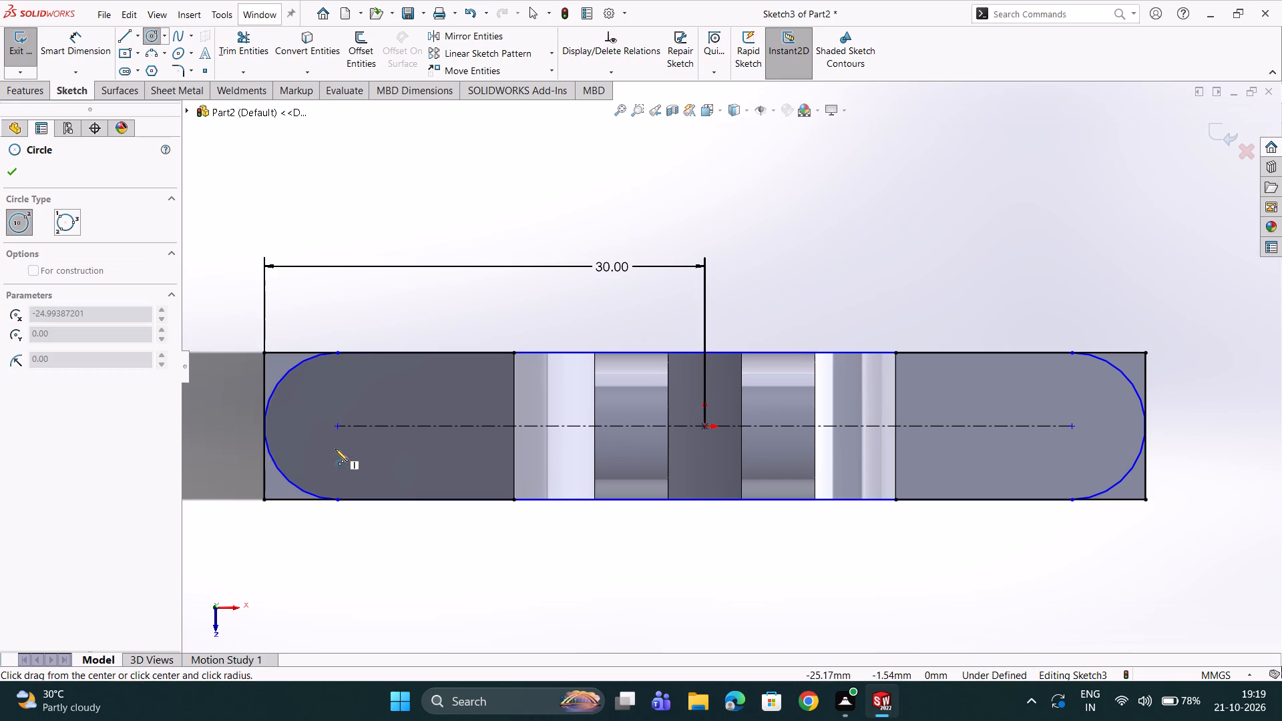
click(339, 428)
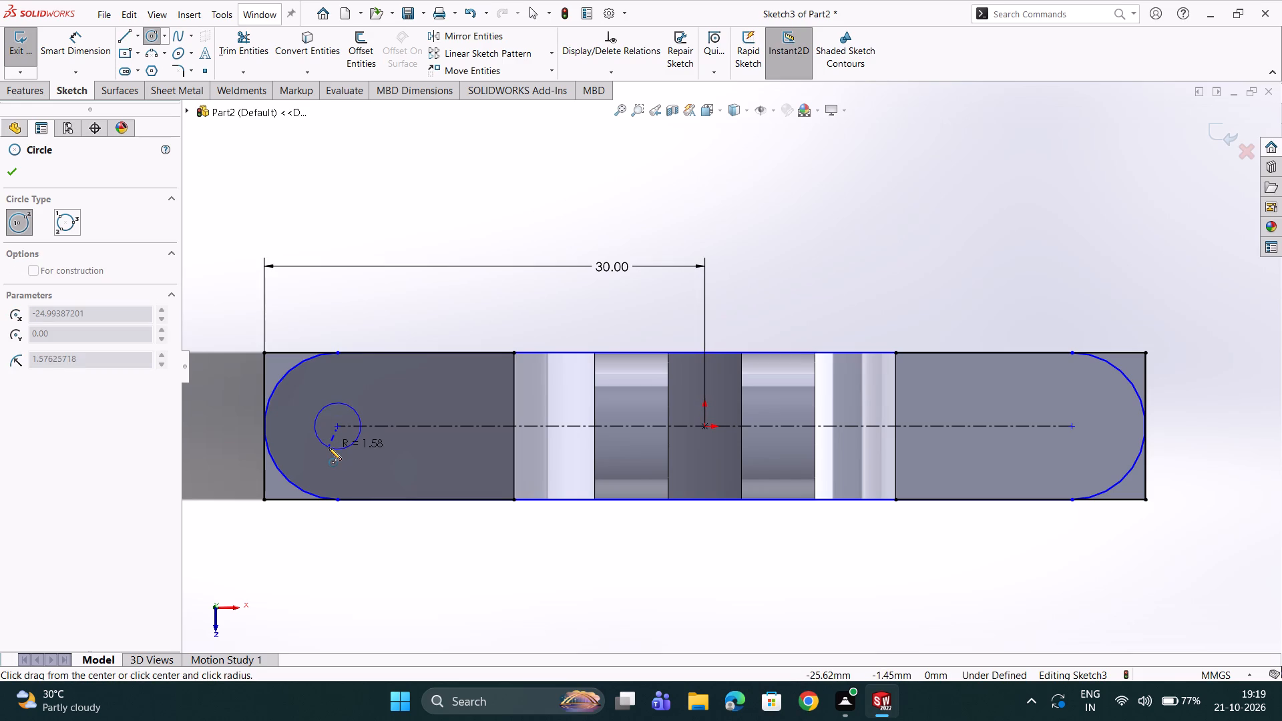
click(329, 447)
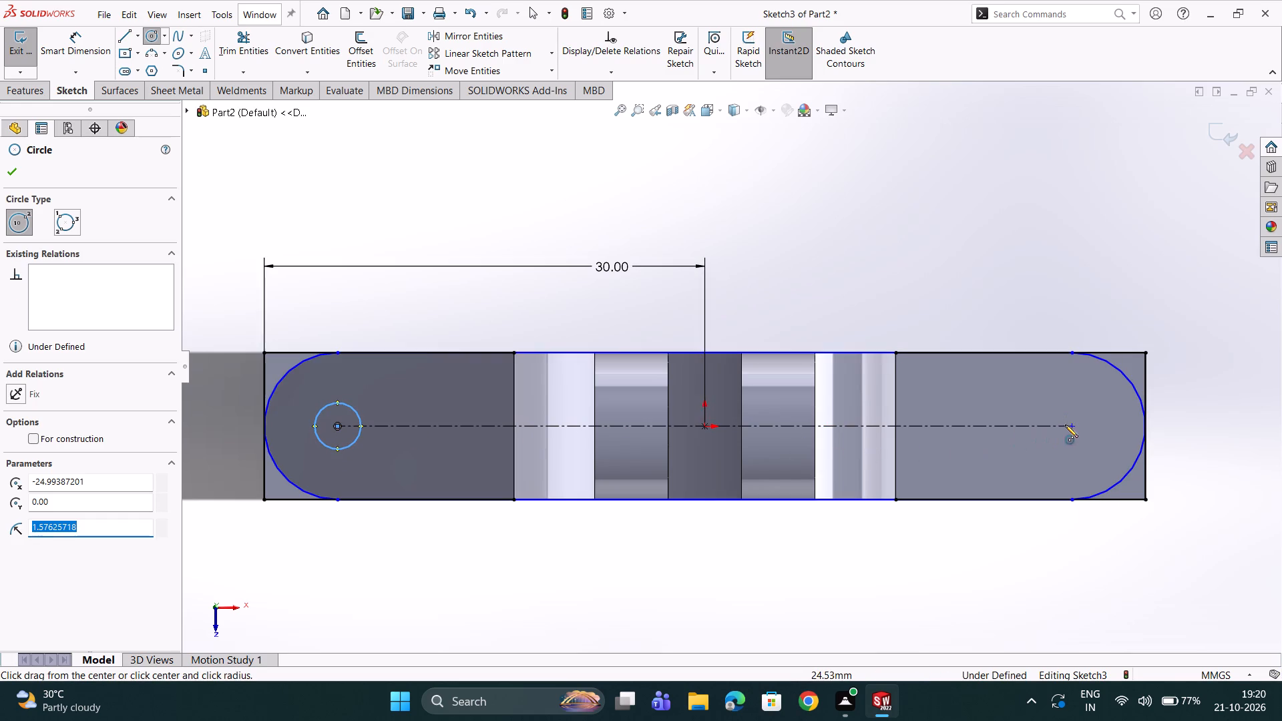
click(1071, 429)
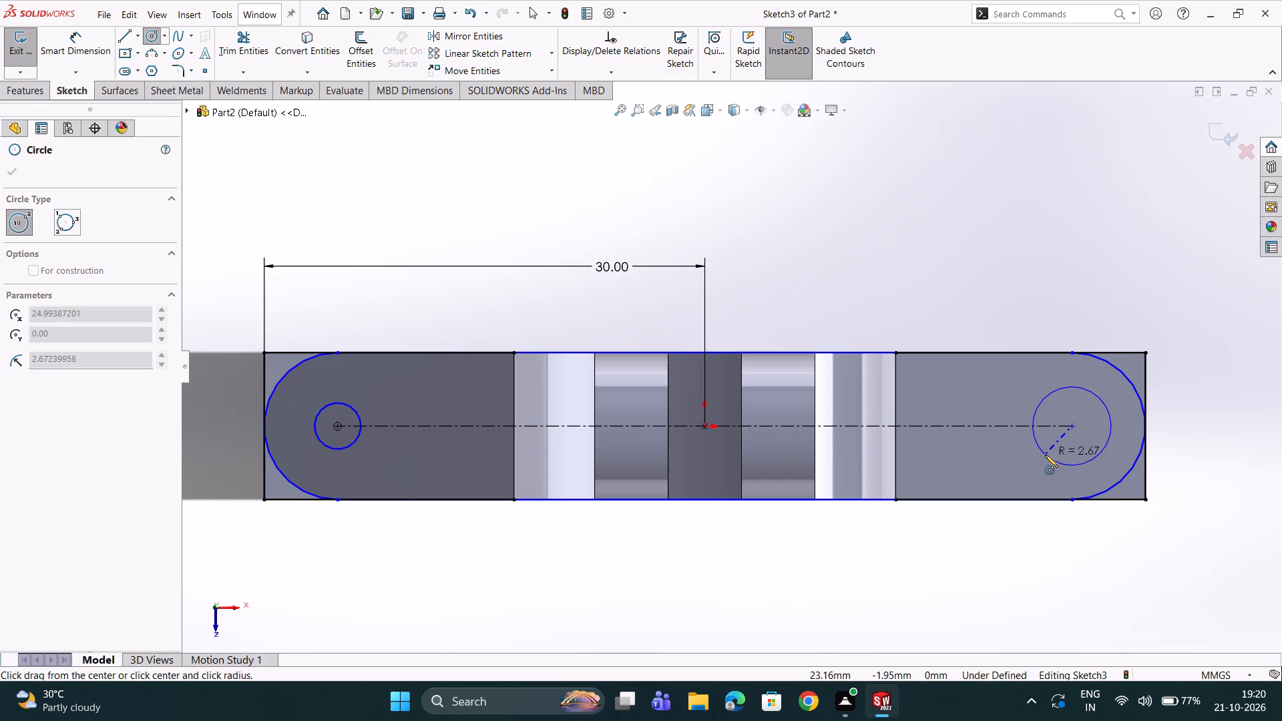
click(1049, 449)
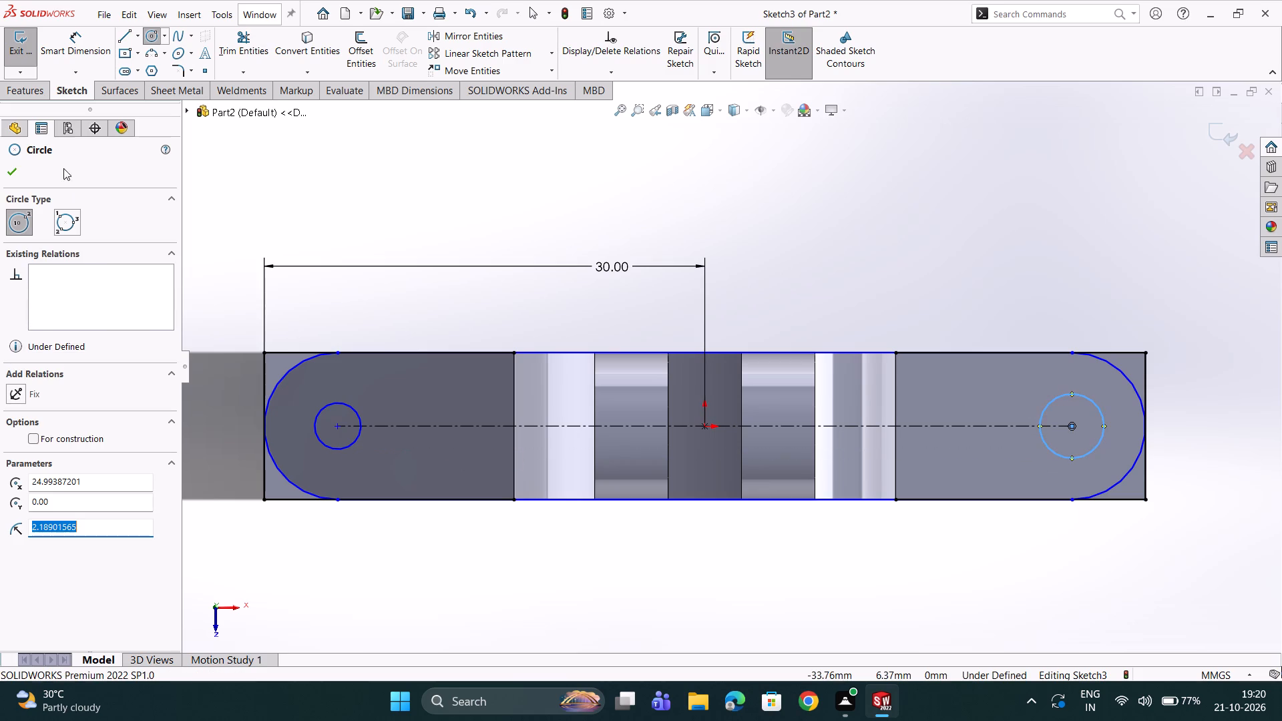
Dimension the slot's end arc to a radius of 5 mm.
click(55, 32)
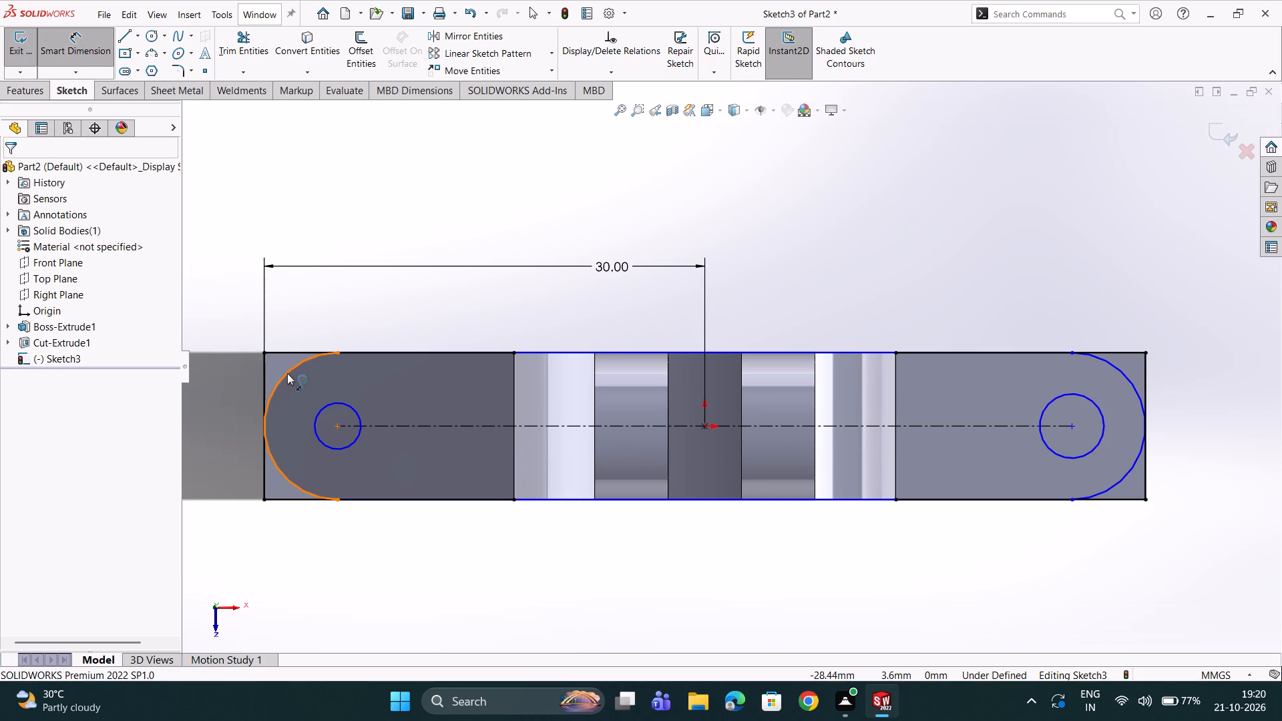
double_click(287, 373)
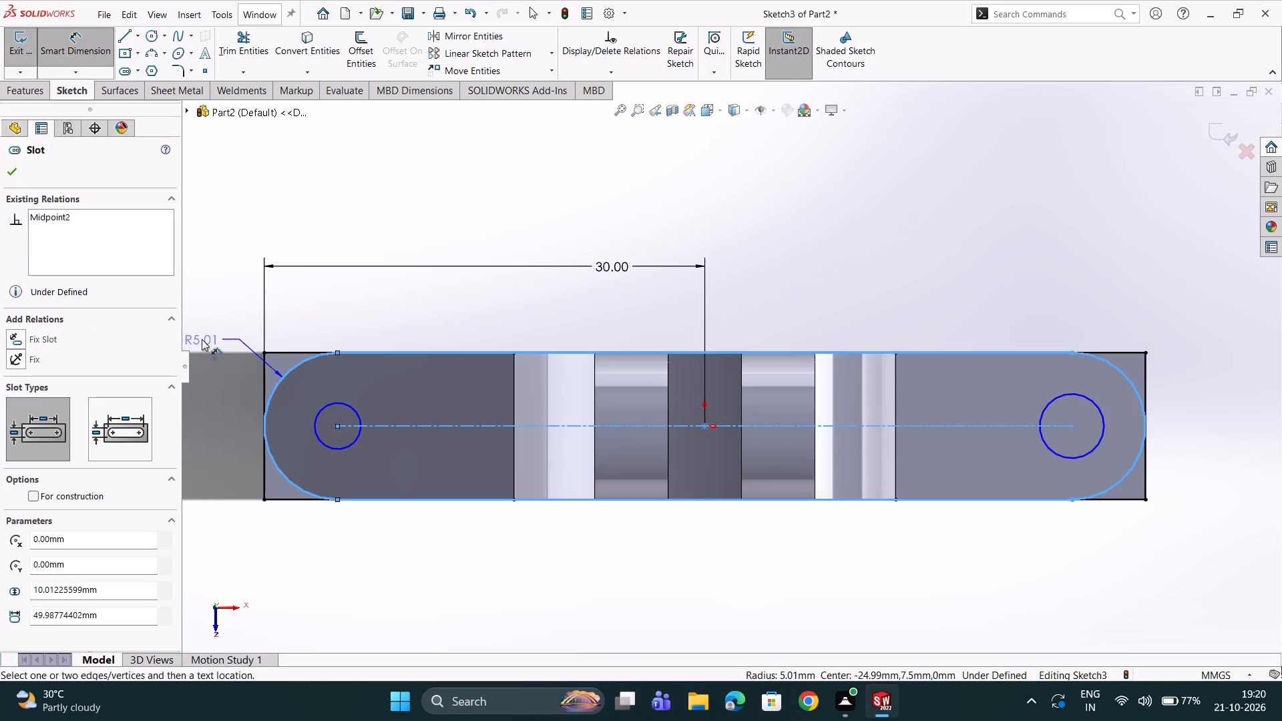
click(194, 341)
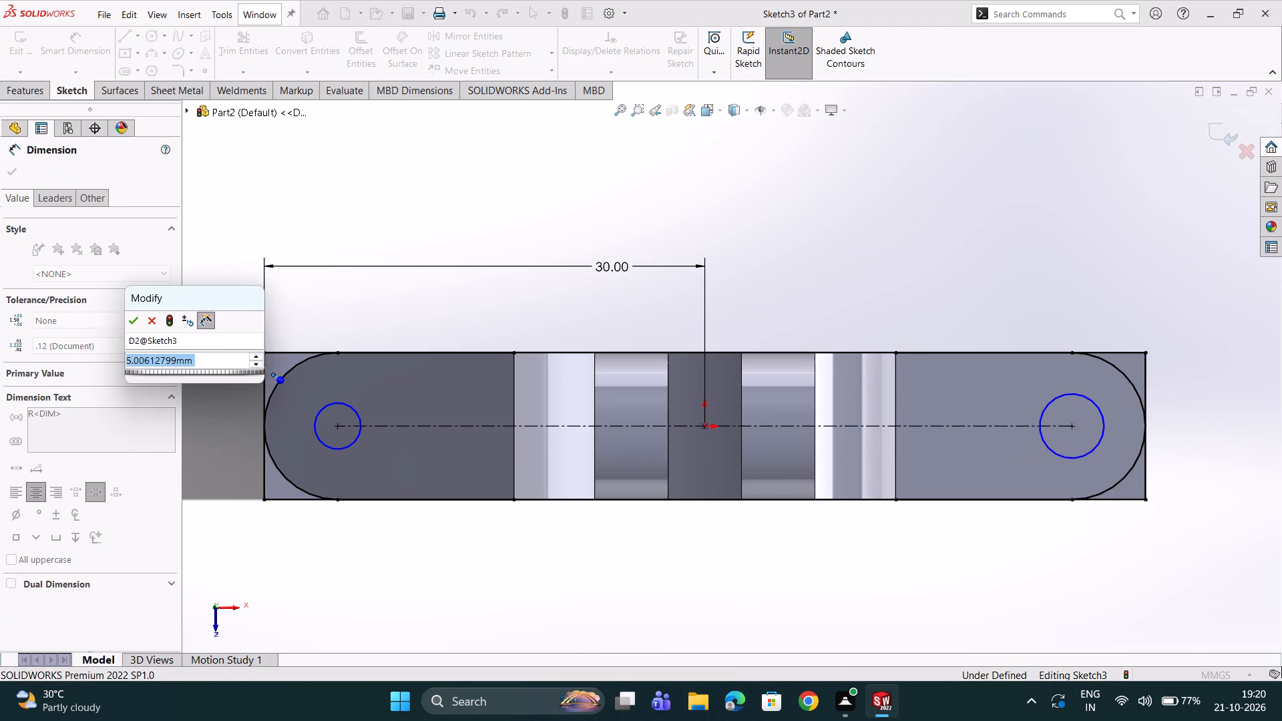
key(5)
key(Return)
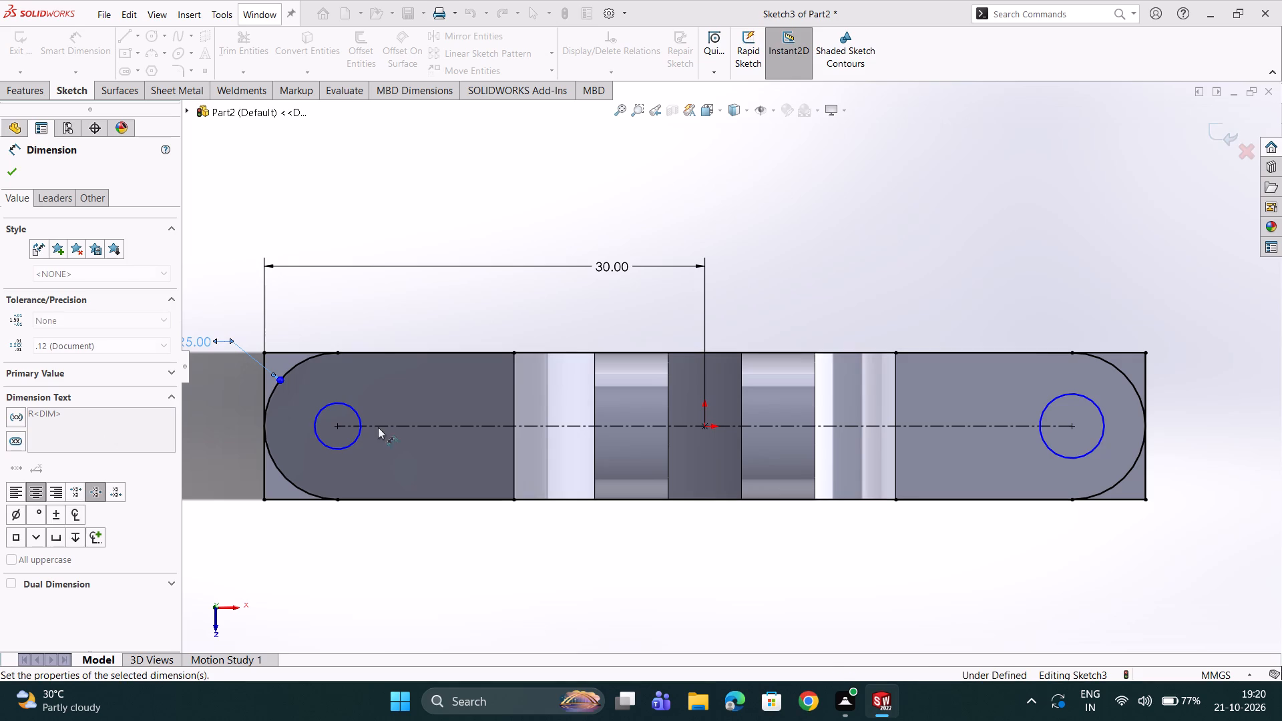
scroll(378, 427, up, 3)
scroll(461, 395, down, 2)
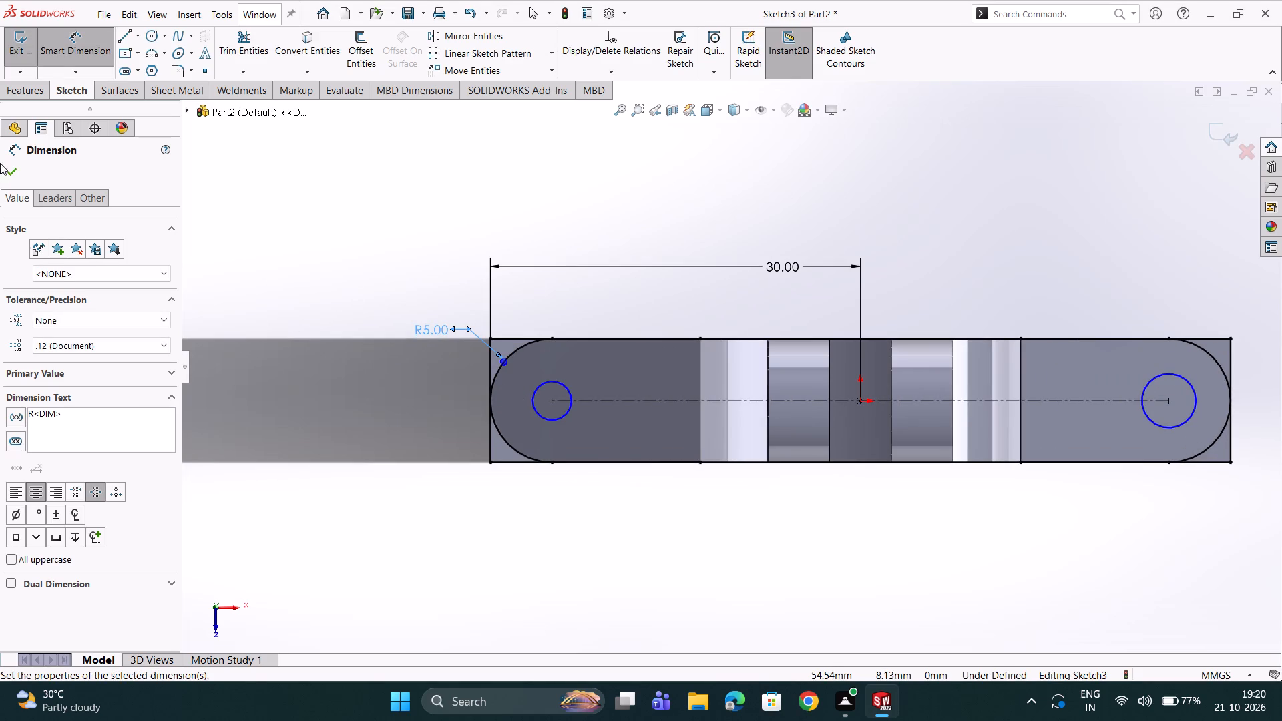
click(12, 171)
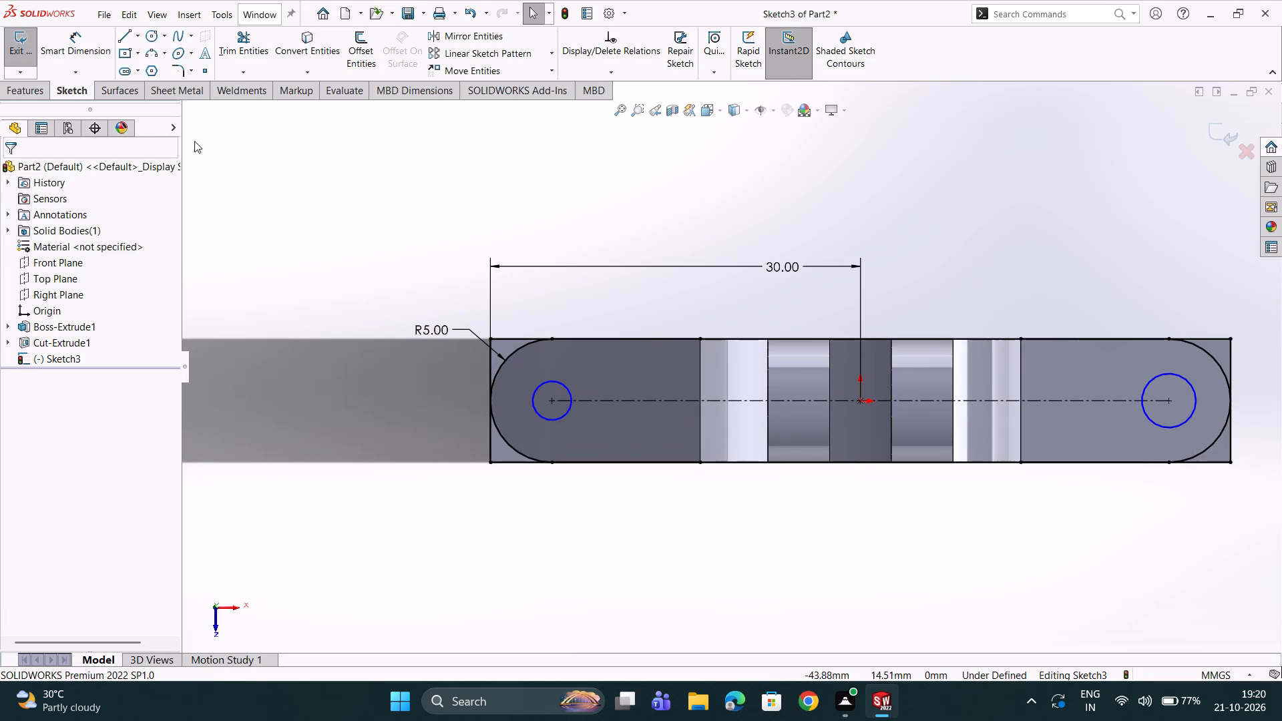
Dimension both circles at the slot's arc centres to a 3 mm diameter.
click(83, 55)
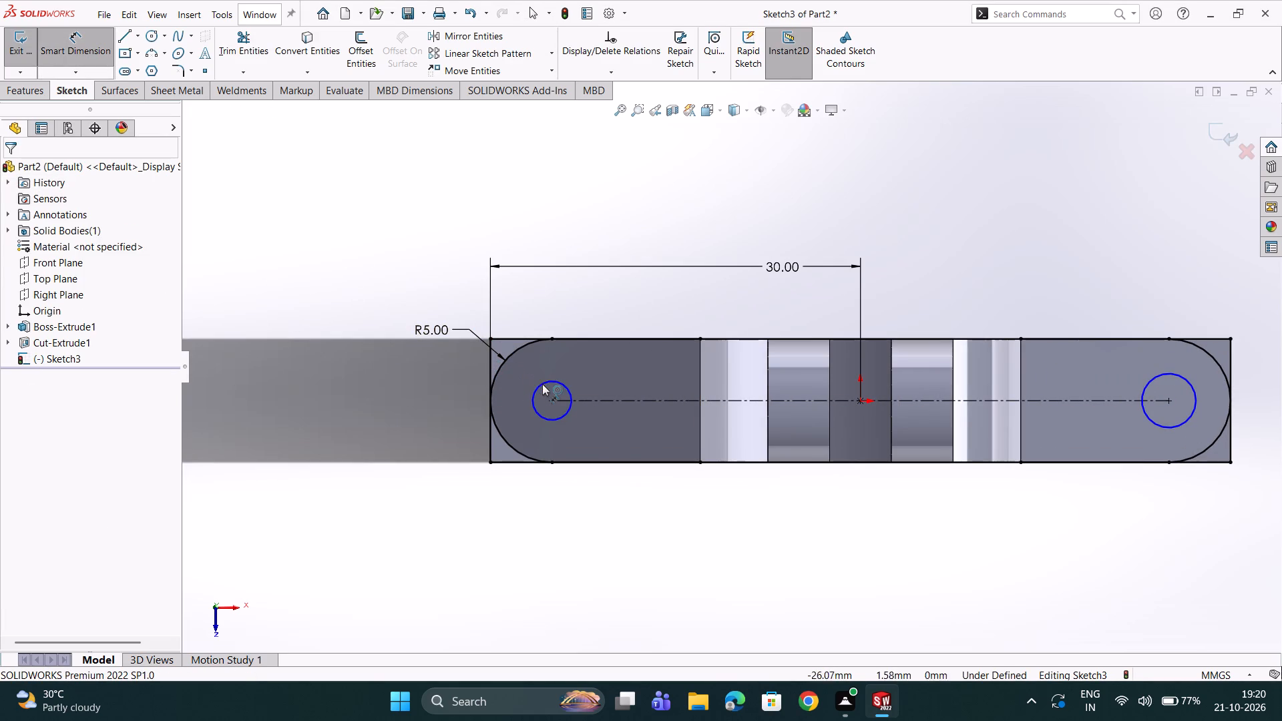
click(542, 384)
click(570, 301)
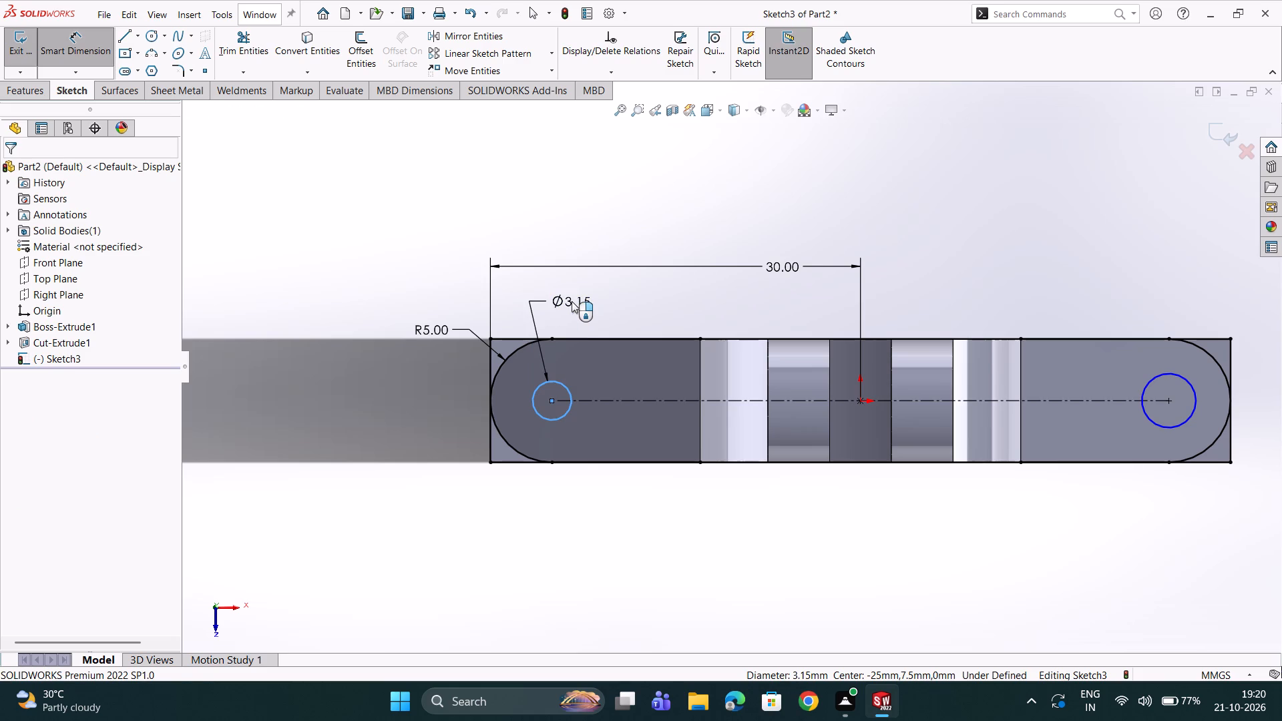
key(3)
key(Return)
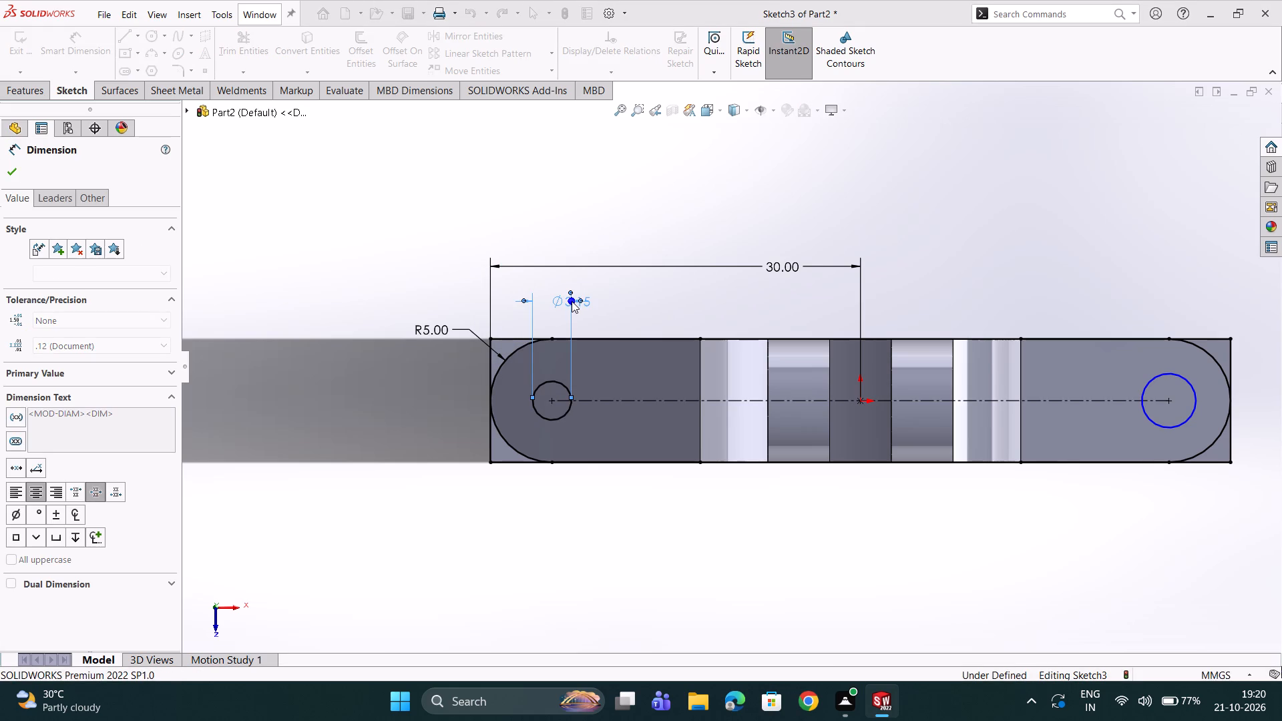
click(1172, 373)
click(1116, 290)
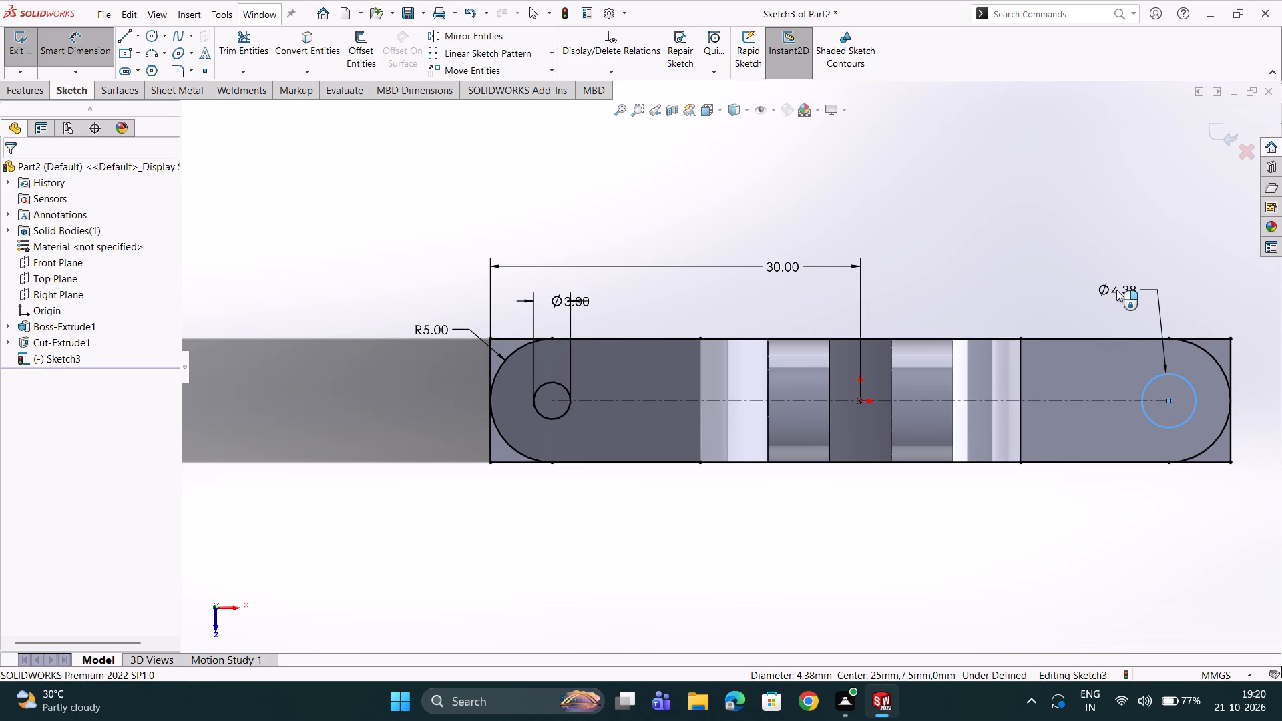
key(3)
key(Return)
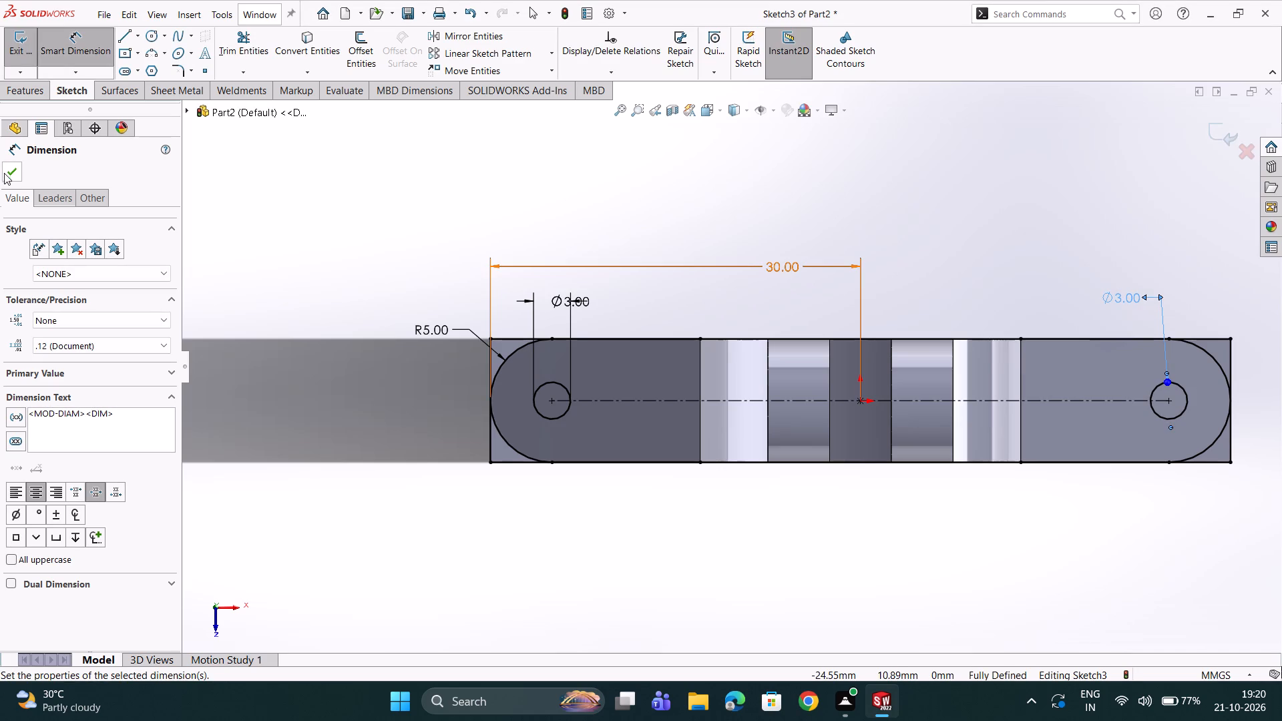
click(4, 171)
Start a Through All extruded cut with the R5-dimensioned lug's two corner regions outside the arc and its 3 mm circle.
click(12, 87)
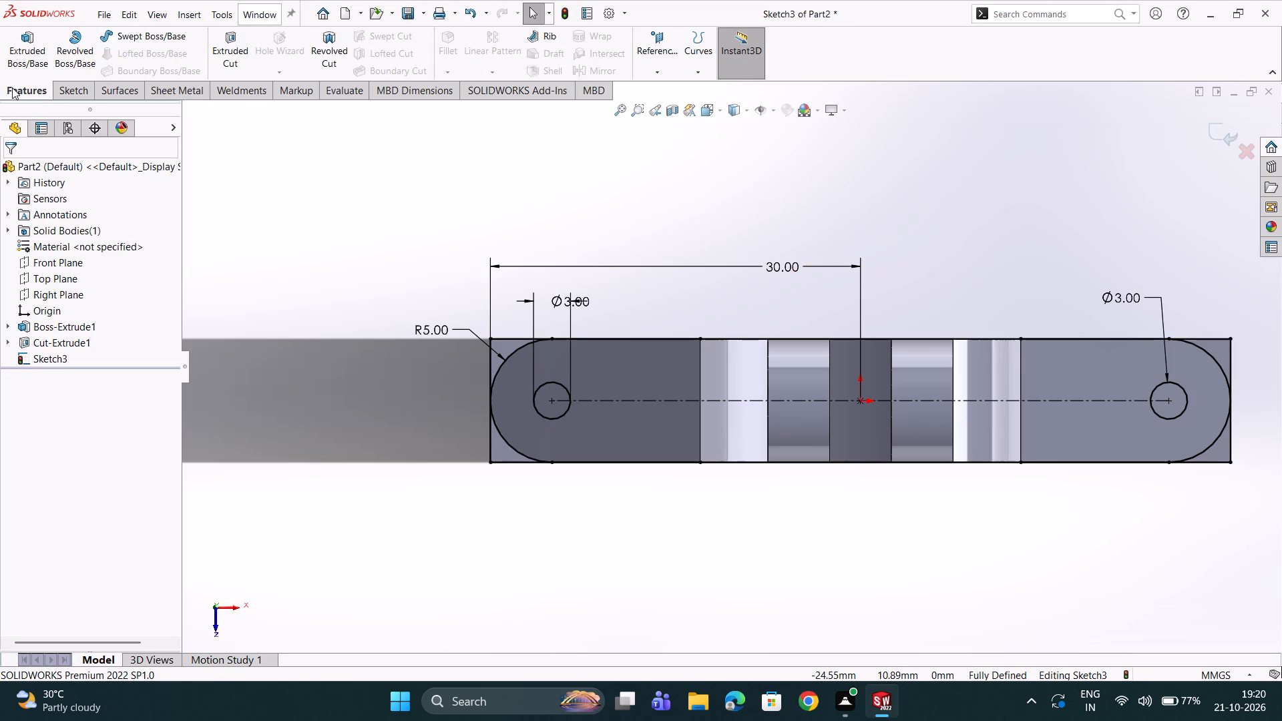
click(233, 39)
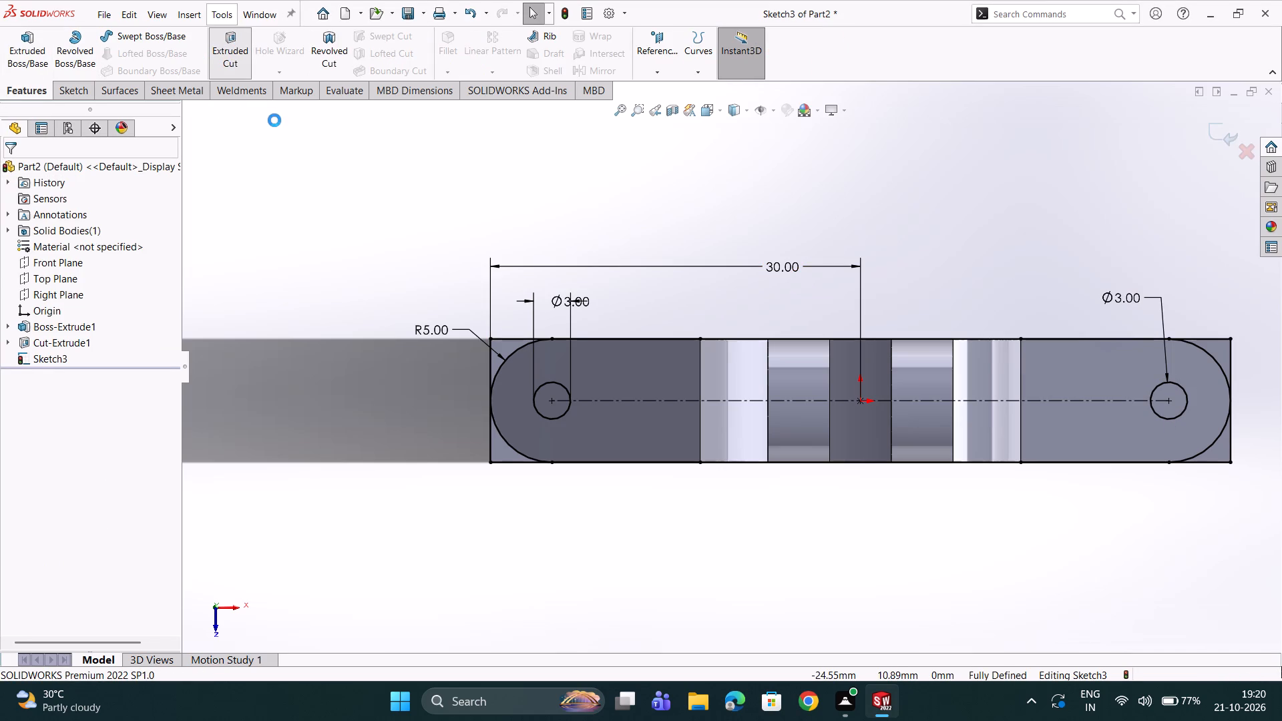
scroll(551, 324, down, 4)
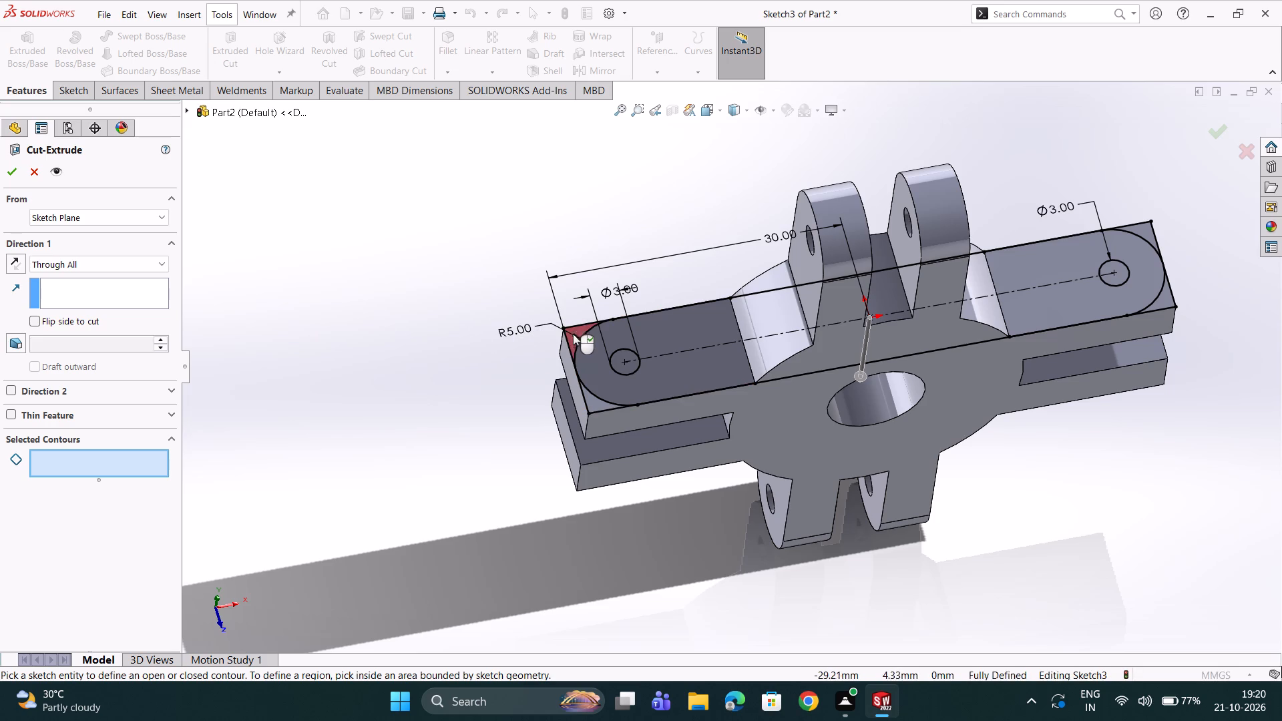
click(573, 336)
click(592, 402)
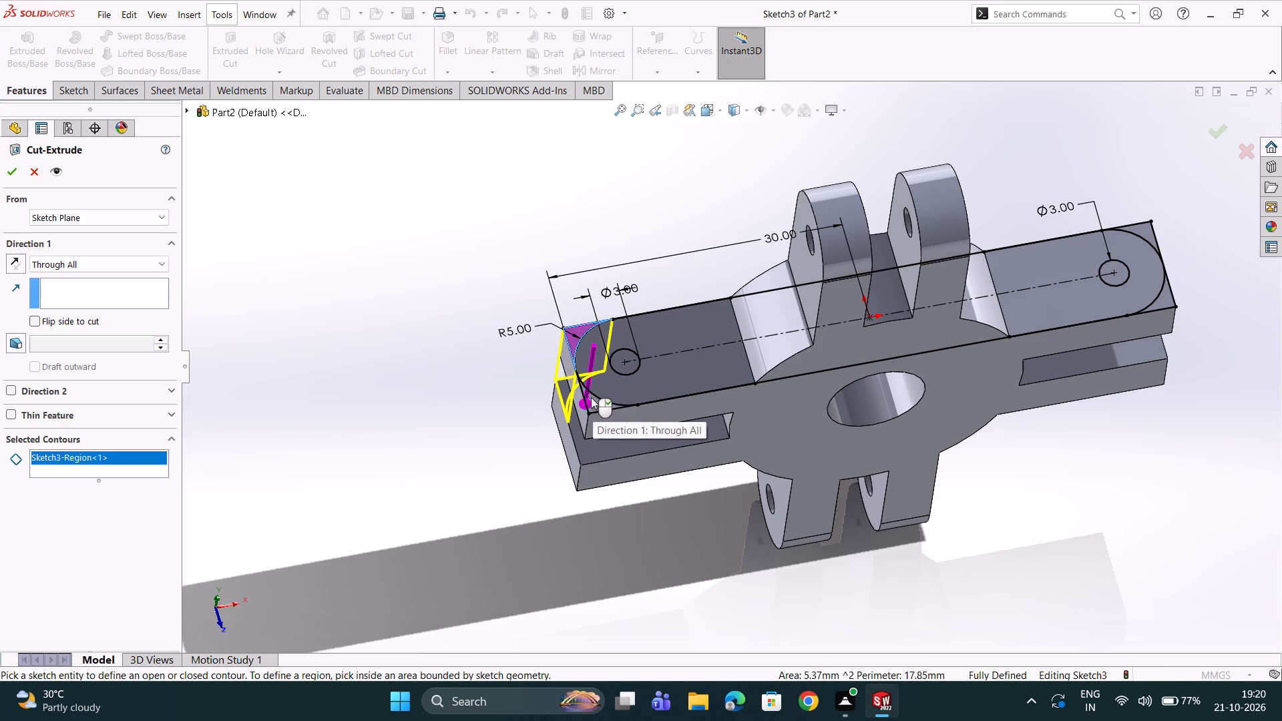
scroll(589, 393, down, 4)
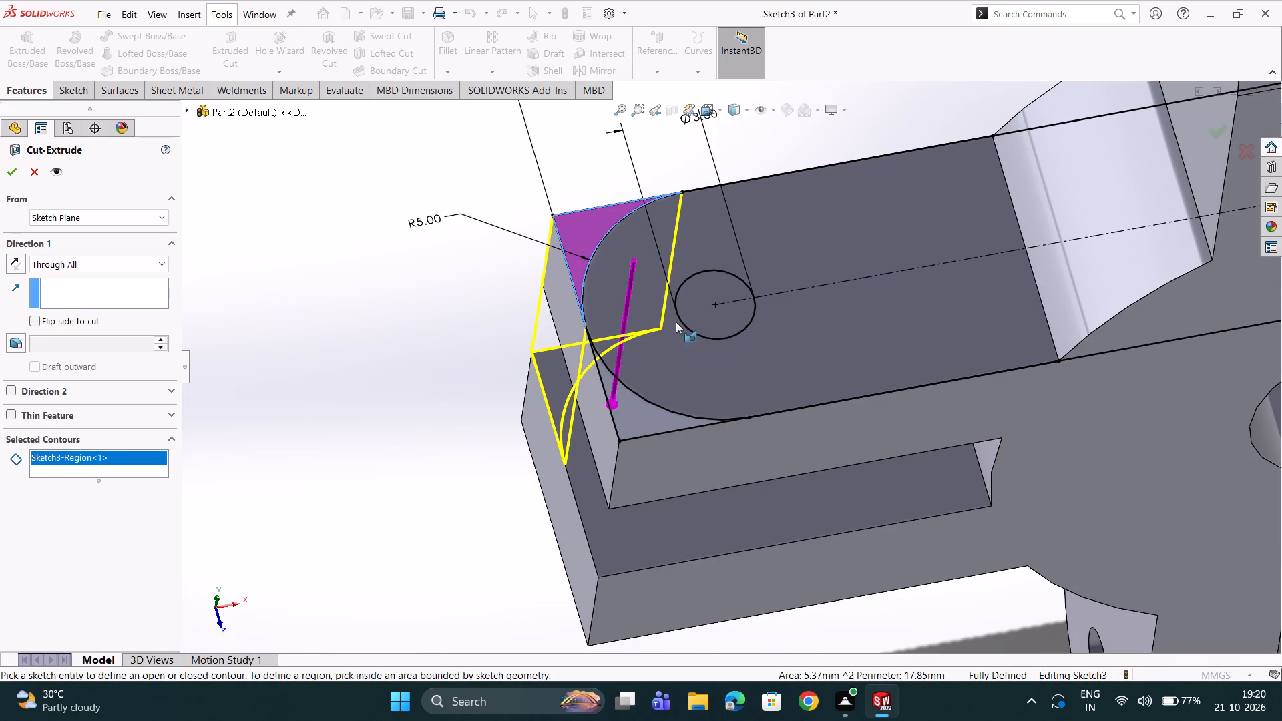
click(67, 470)
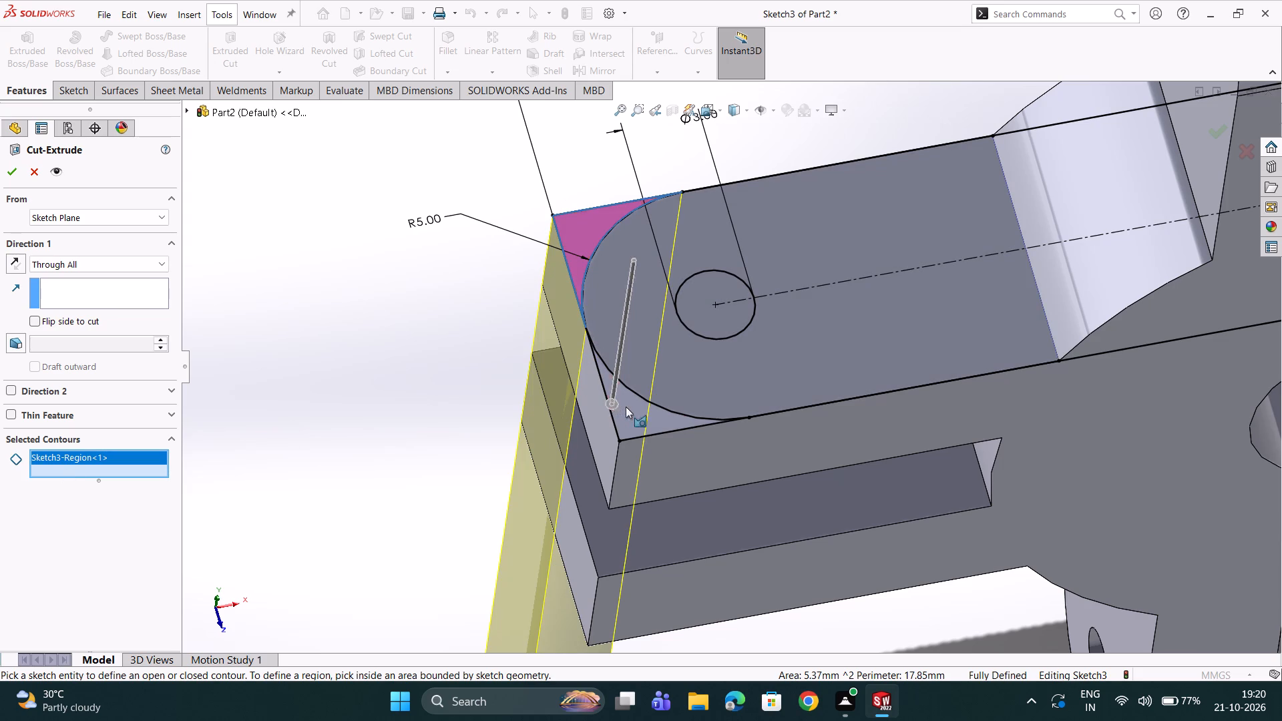
click(628, 407)
click(720, 316)
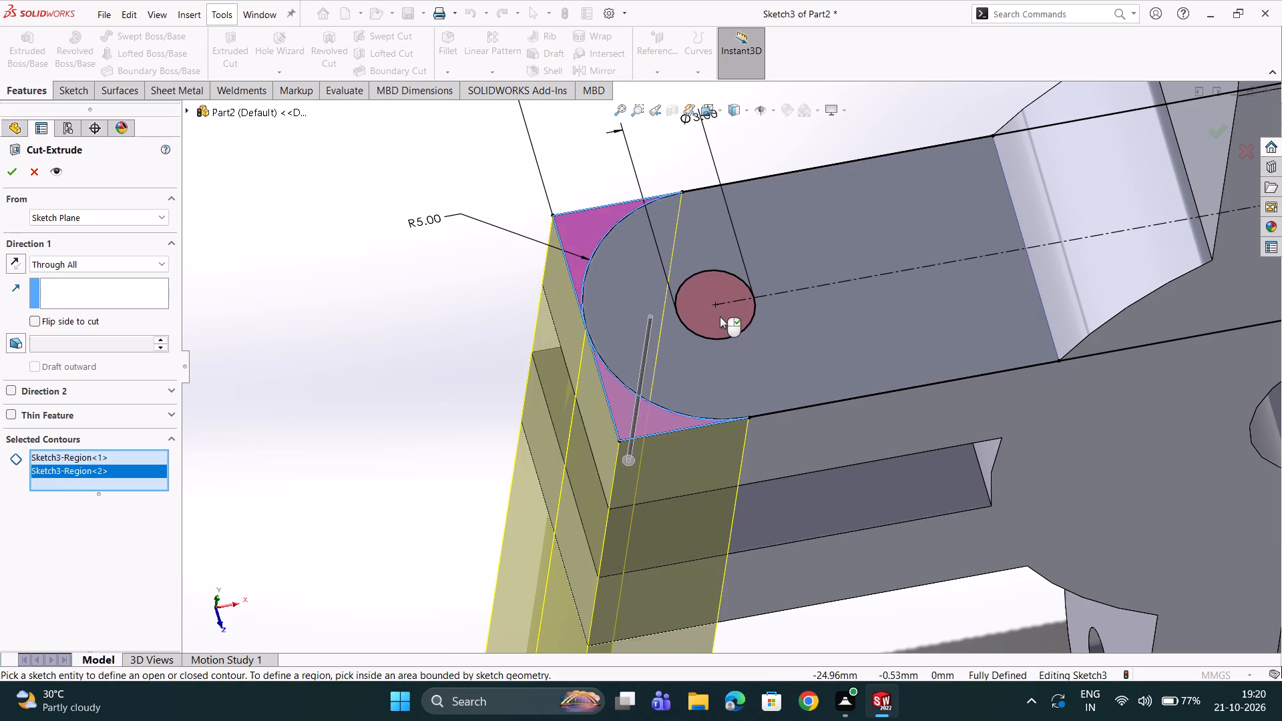
Add the opposite lug's 3 mm circle and its two corner regions outside the arc, and complete the Through All cut.
scroll(723, 314, up, 5)
scroll(939, 292, up, 1)
scroll(1176, 204, down, 3)
scroll(1116, 277, down, 2)
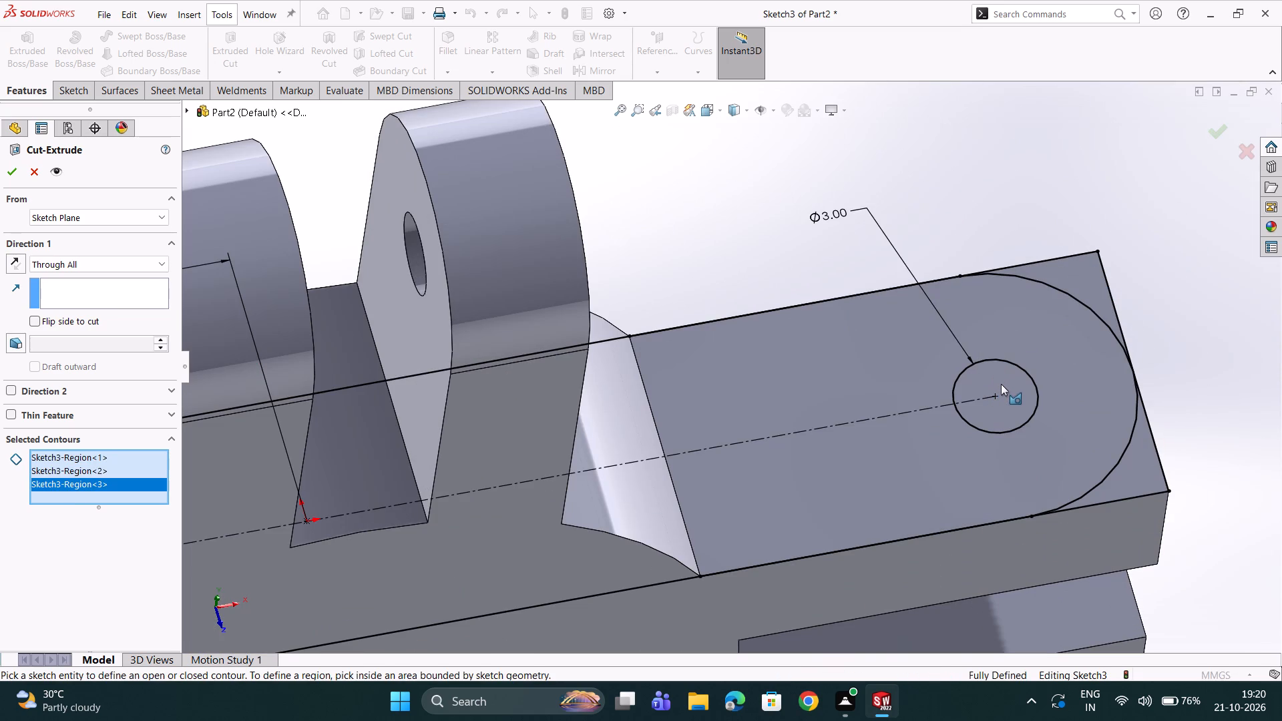
click(1001, 385)
click(1091, 278)
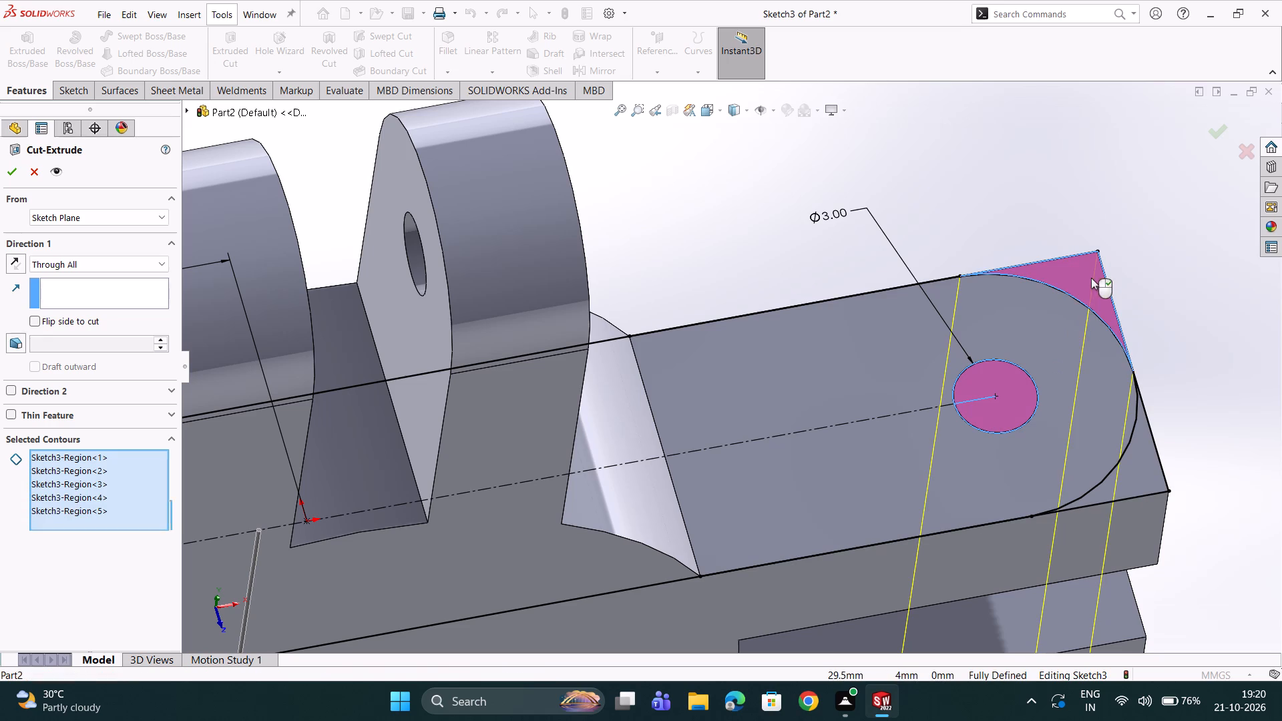
click(1144, 479)
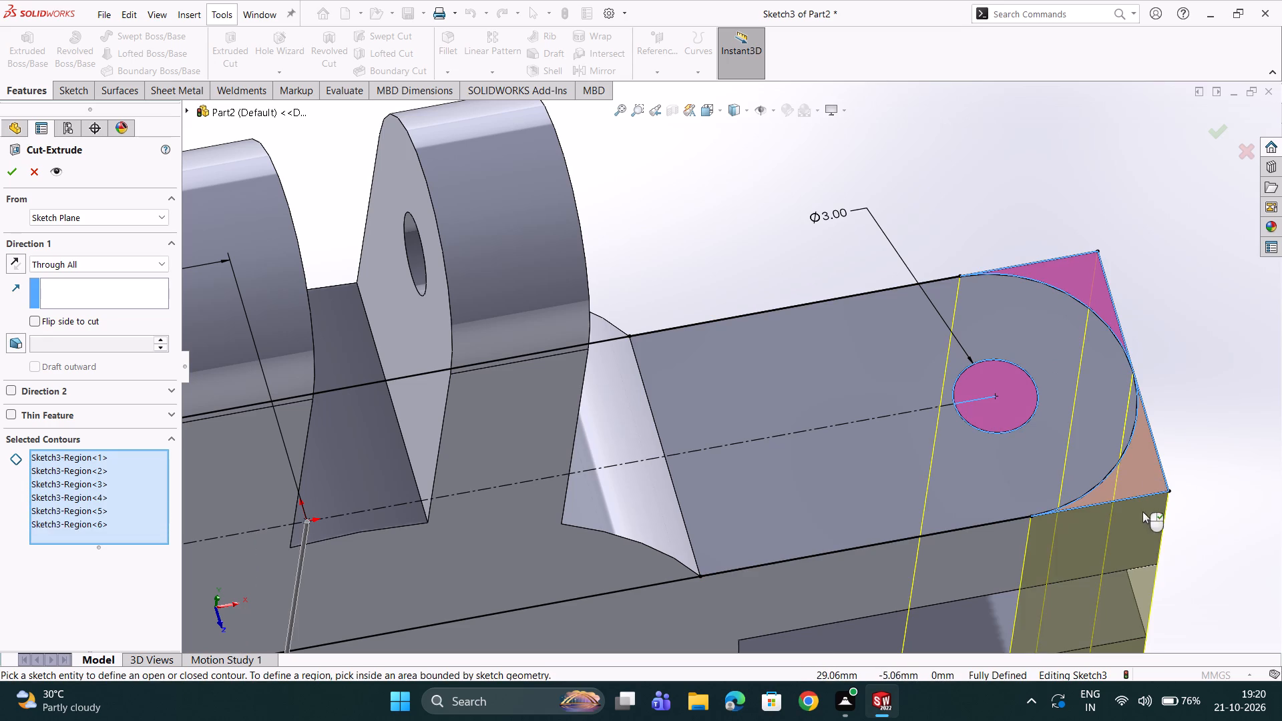
scroll(1126, 521, up, 1)
middle_drag(1124, 516, 1017, 457)
scroll(1024, 470, up, 2)
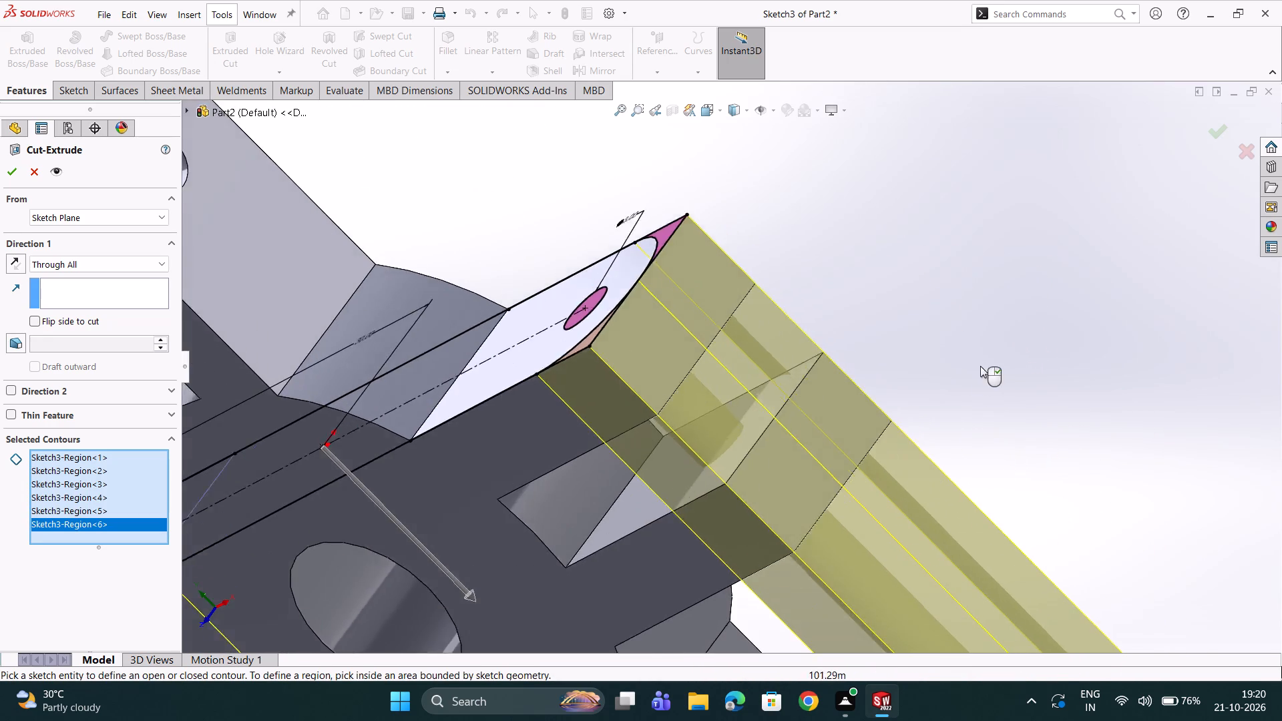
scroll(793, 447, up, 7)
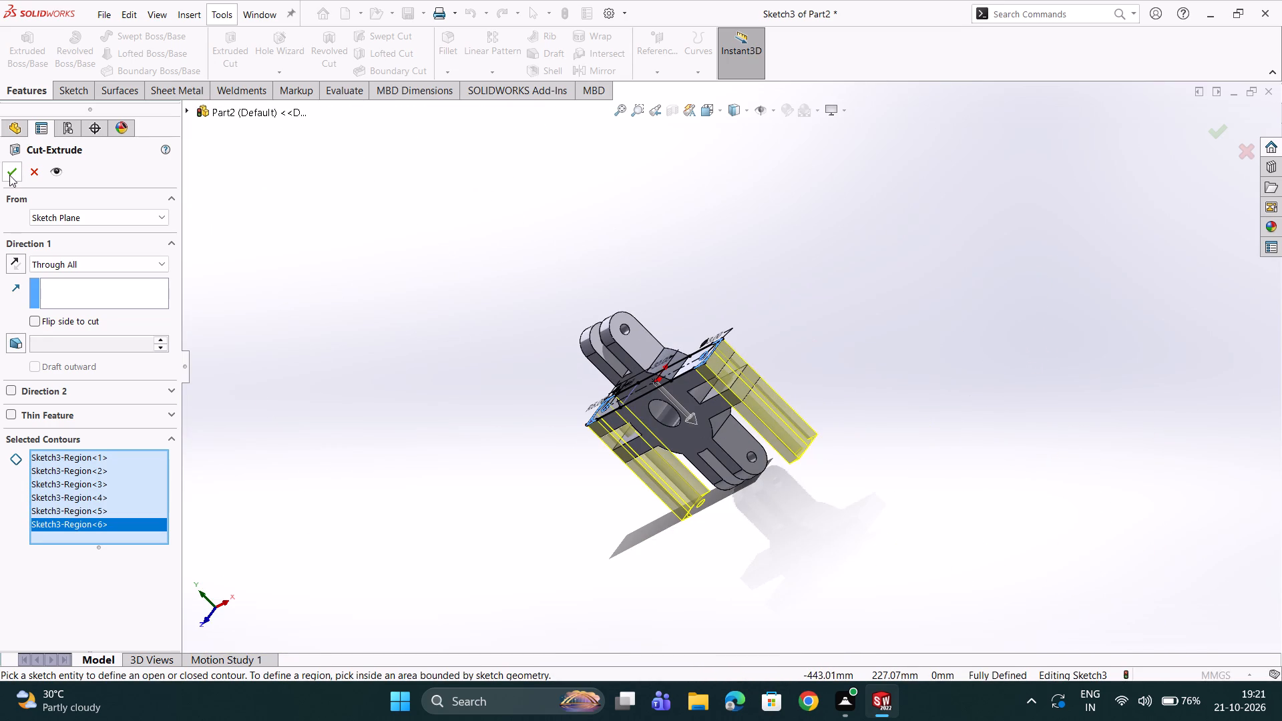
click(9, 175)
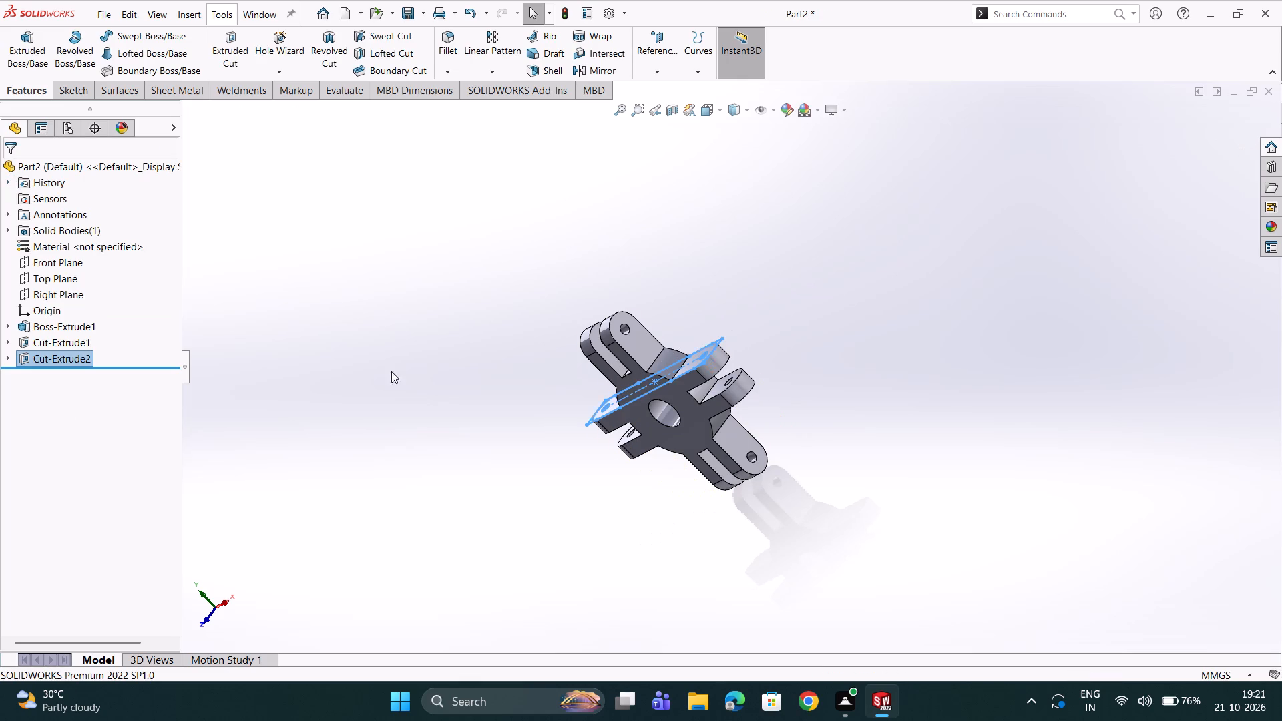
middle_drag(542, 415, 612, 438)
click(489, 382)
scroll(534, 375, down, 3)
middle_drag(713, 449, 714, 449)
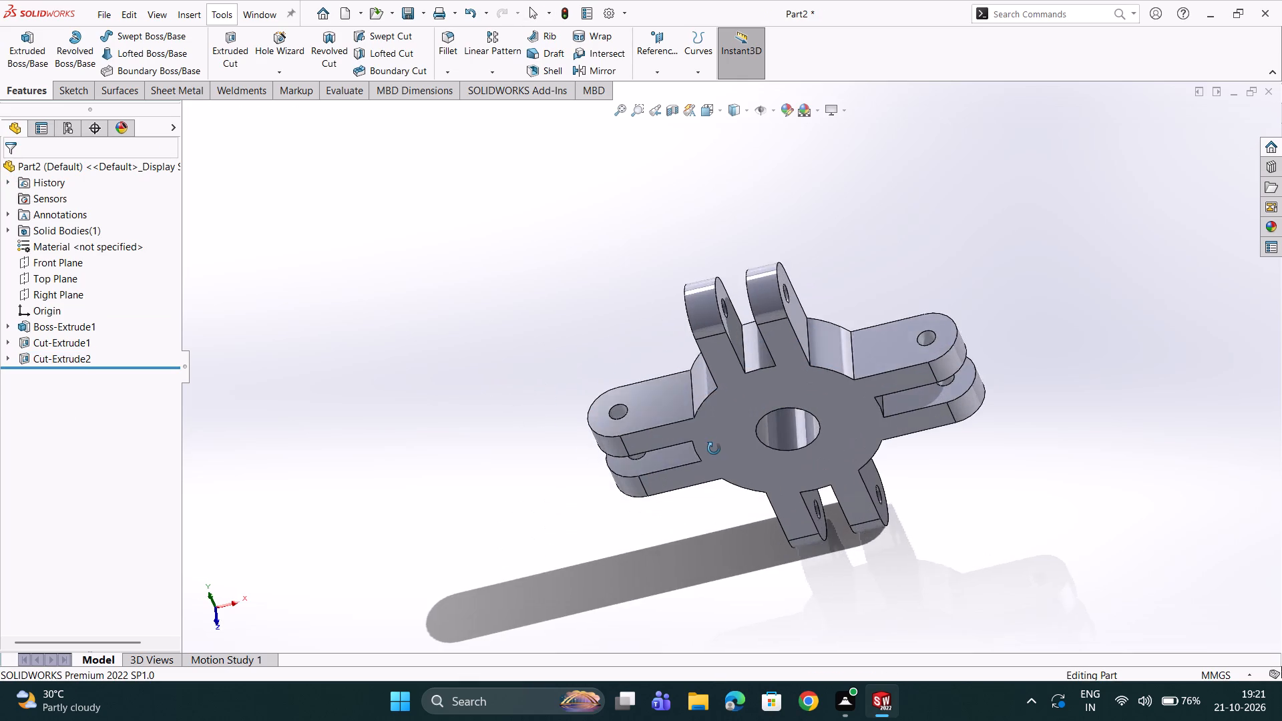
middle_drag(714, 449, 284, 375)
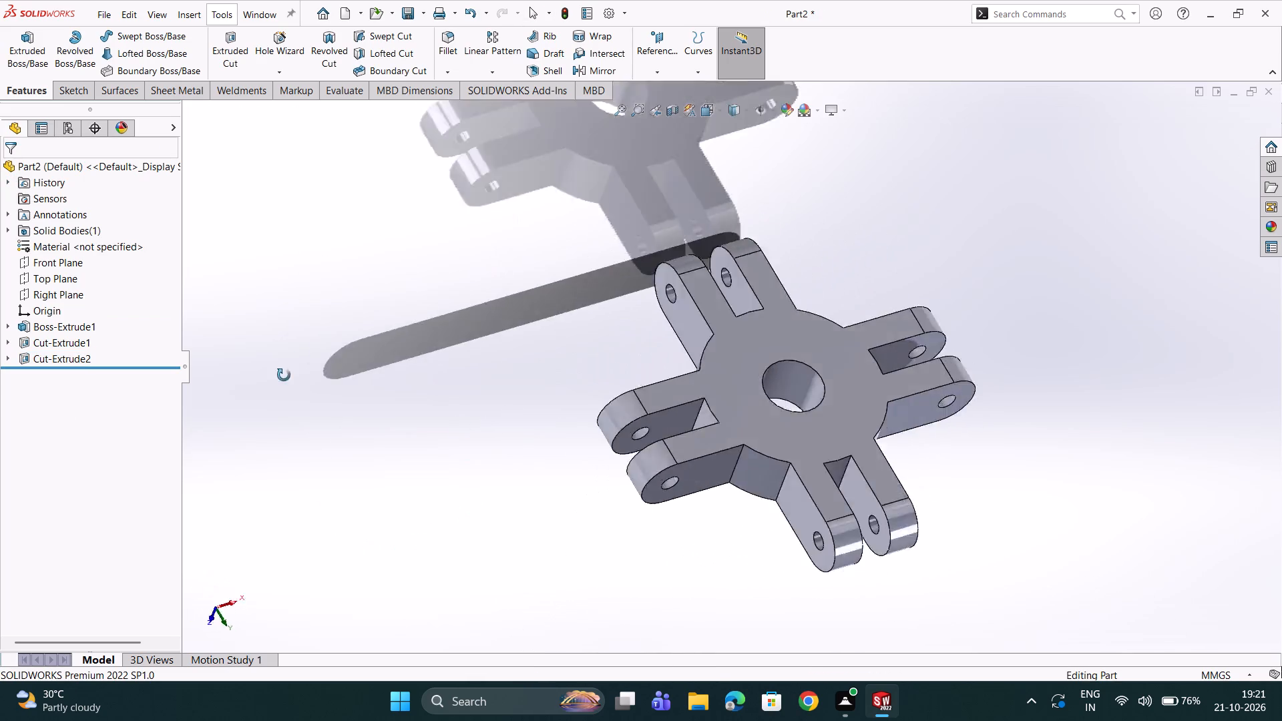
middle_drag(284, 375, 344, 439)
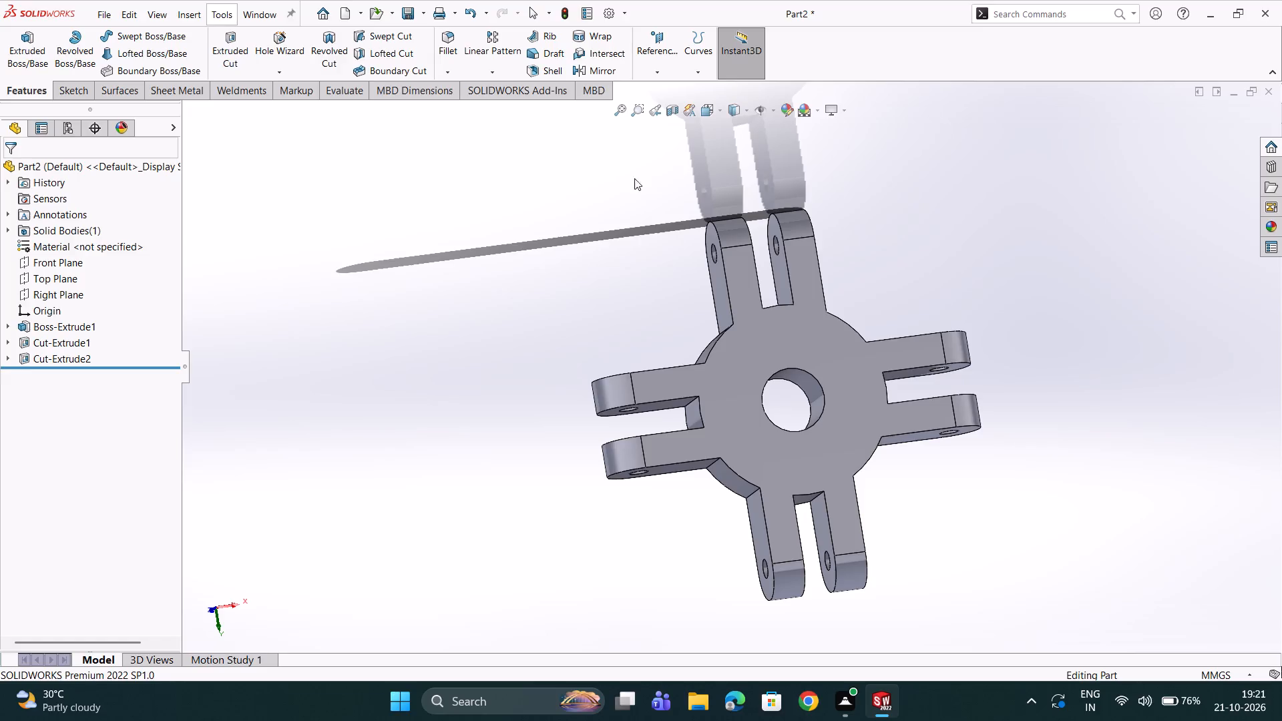
Apply a black colour appearance to the whole part.
click(55, 165)
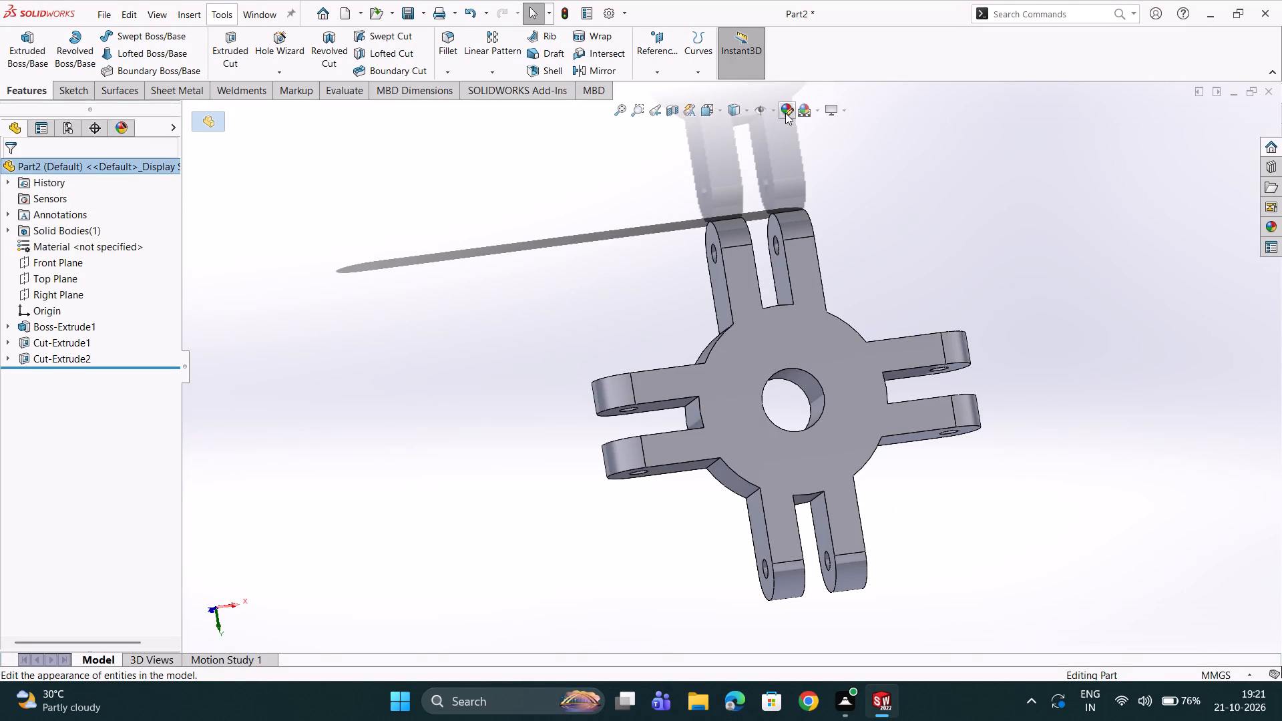
click(785, 113)
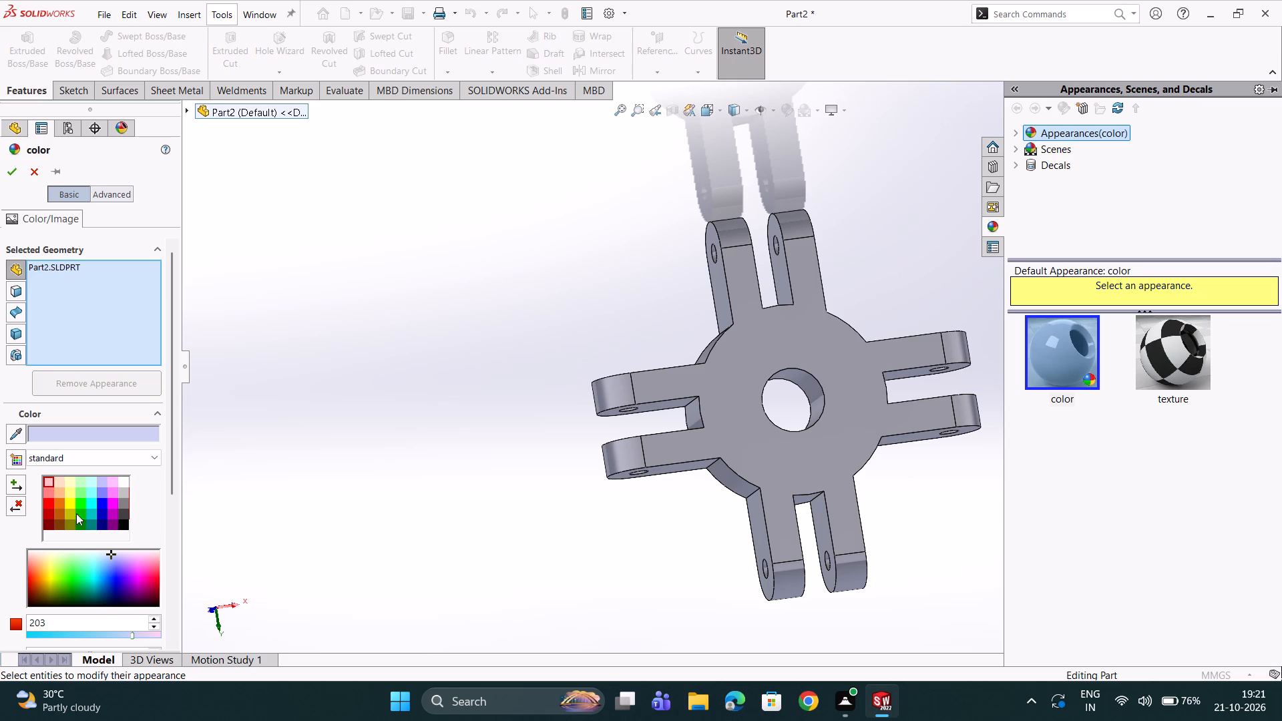
click(126, 523)
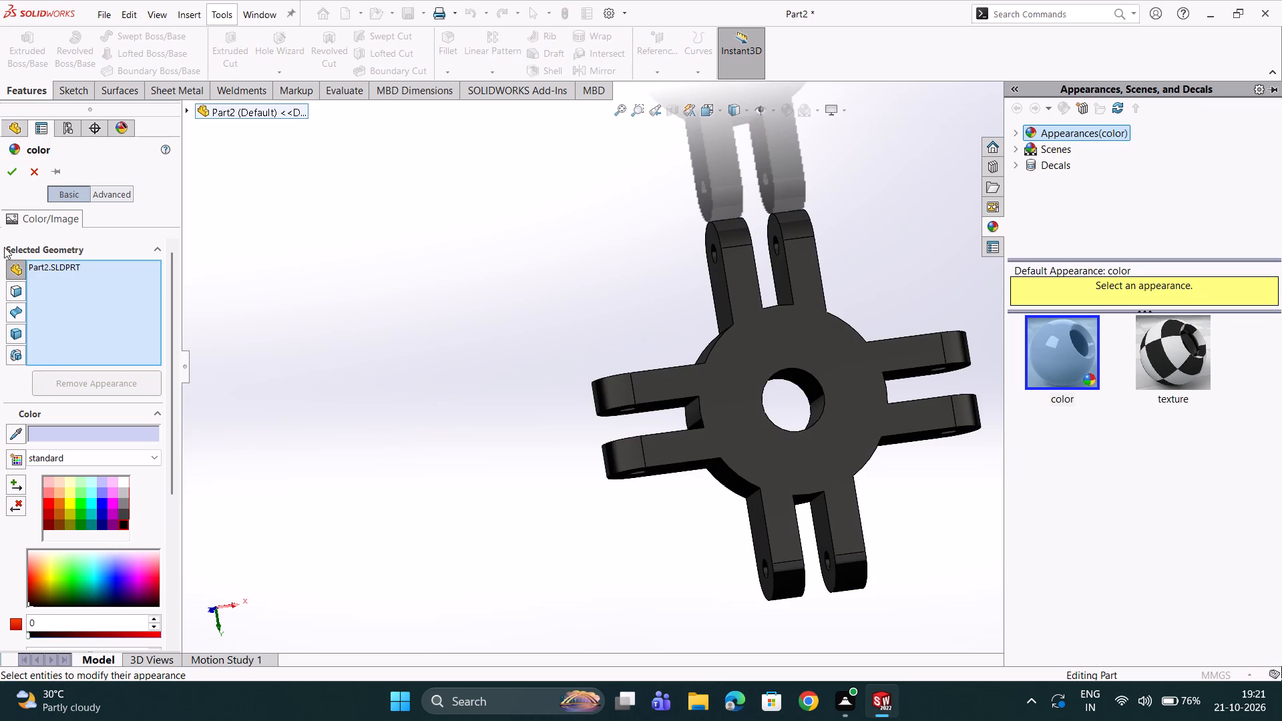
click(8, 172)
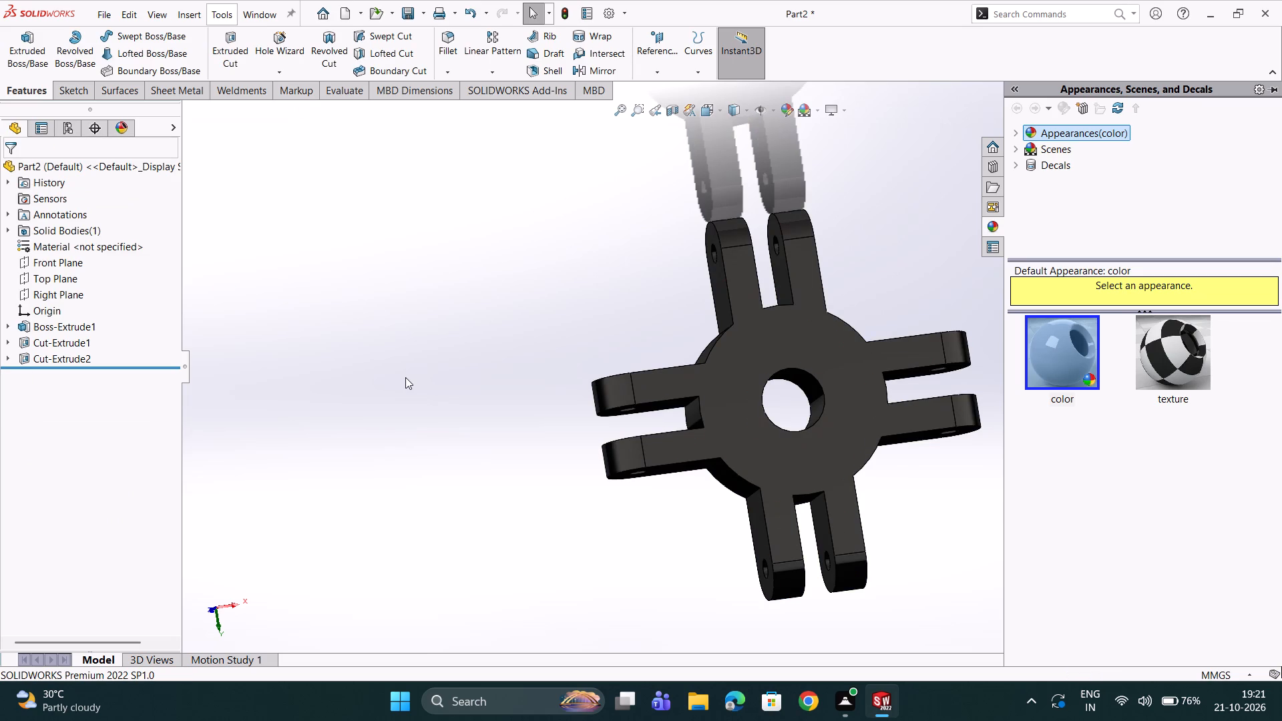
scroll(405, 377, up, 1)
click(435, 371)
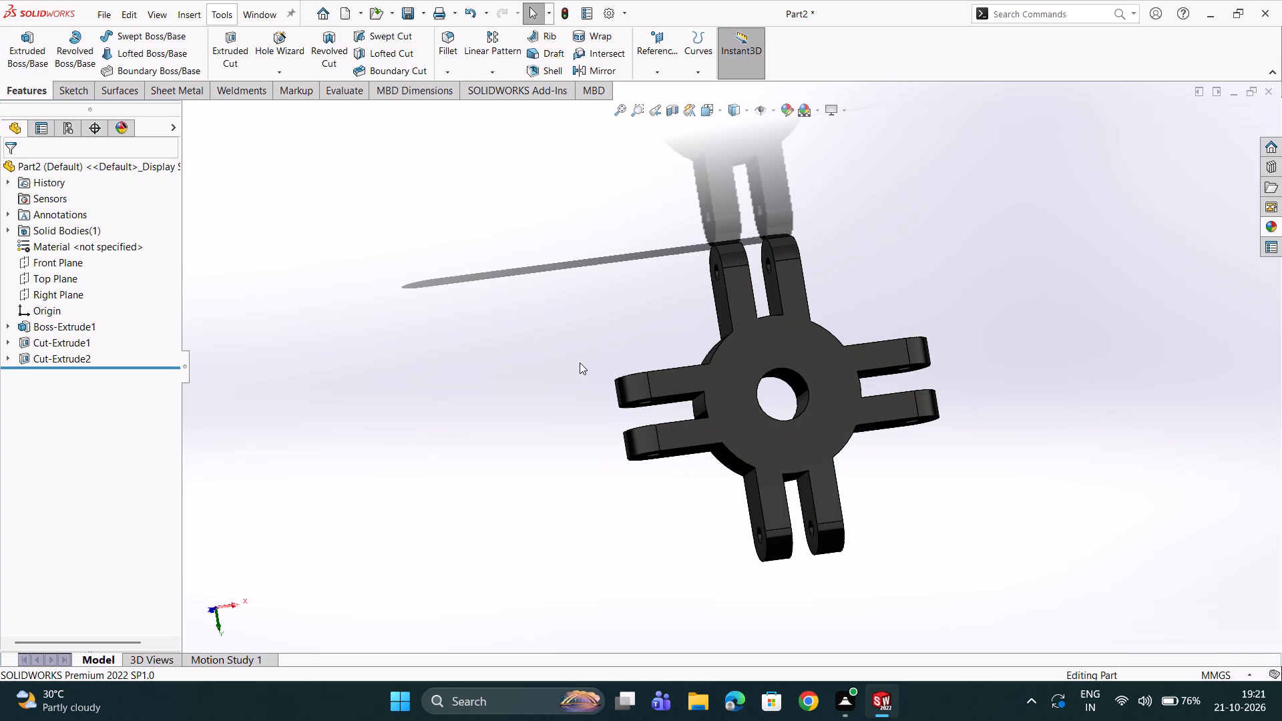
Save the part as JG1 in the Documents folder and close it.
key(ctrl+s)
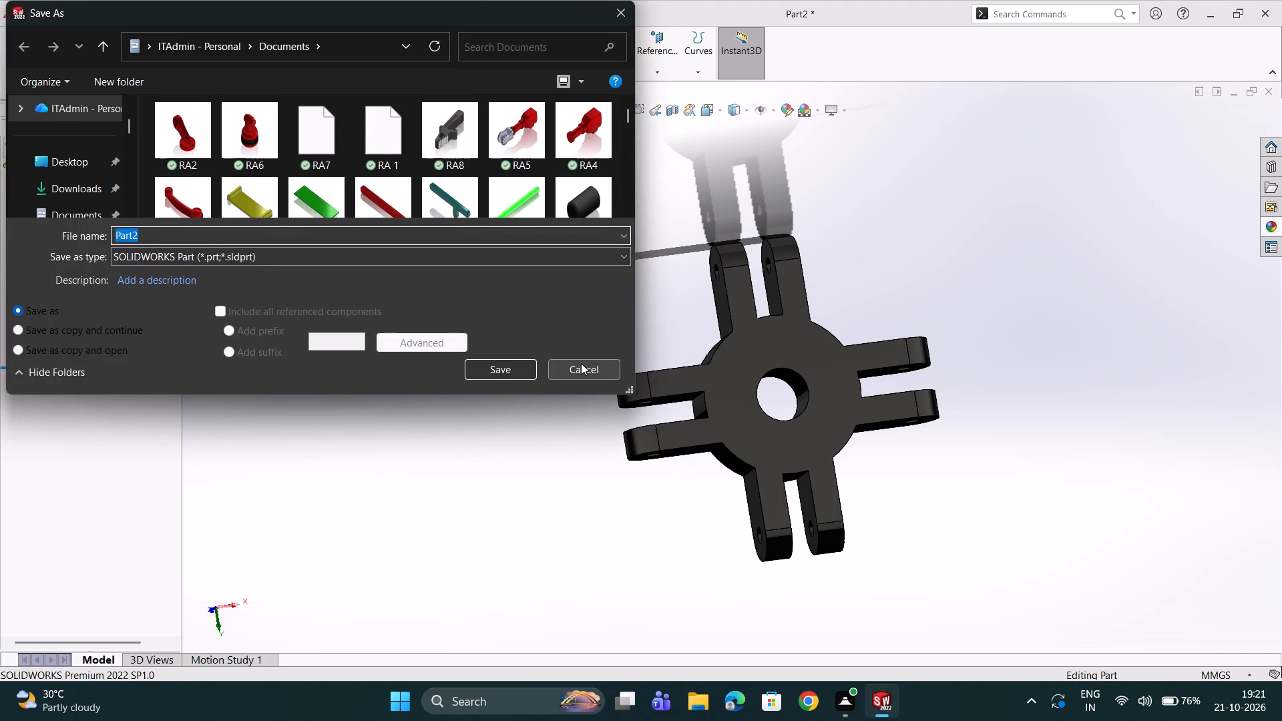
text(JG)
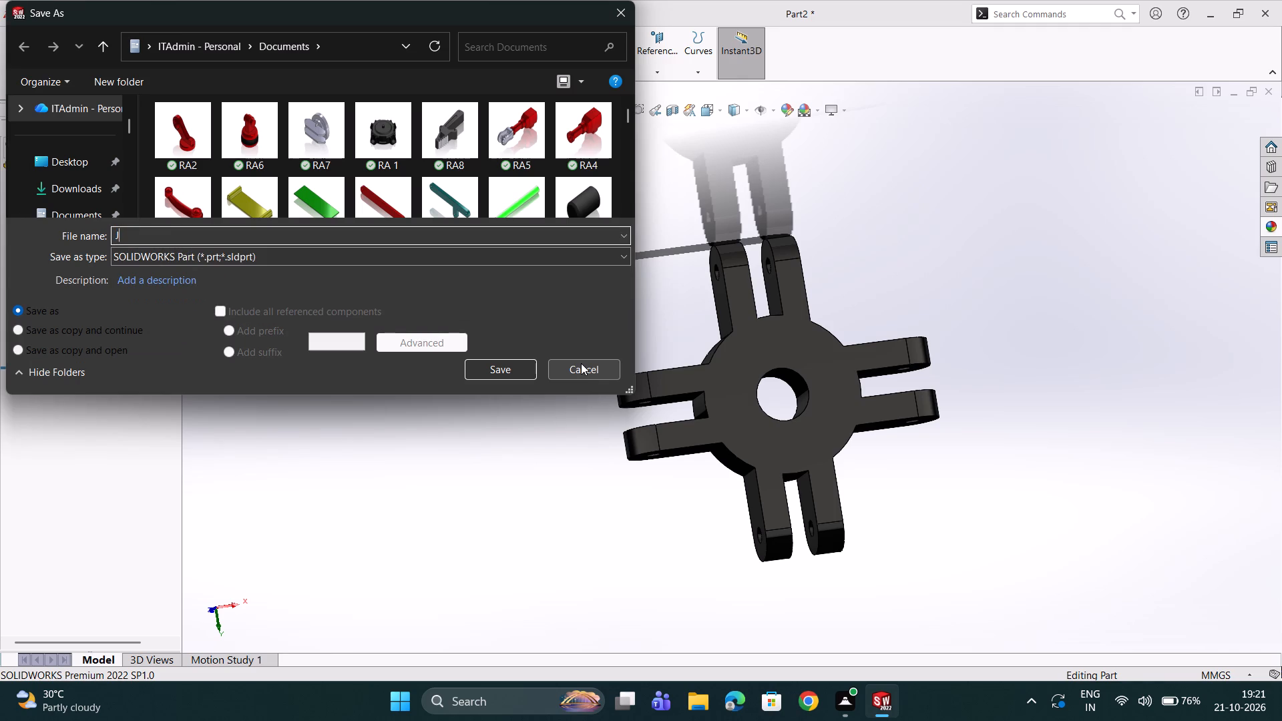
key(1)
key(Return)
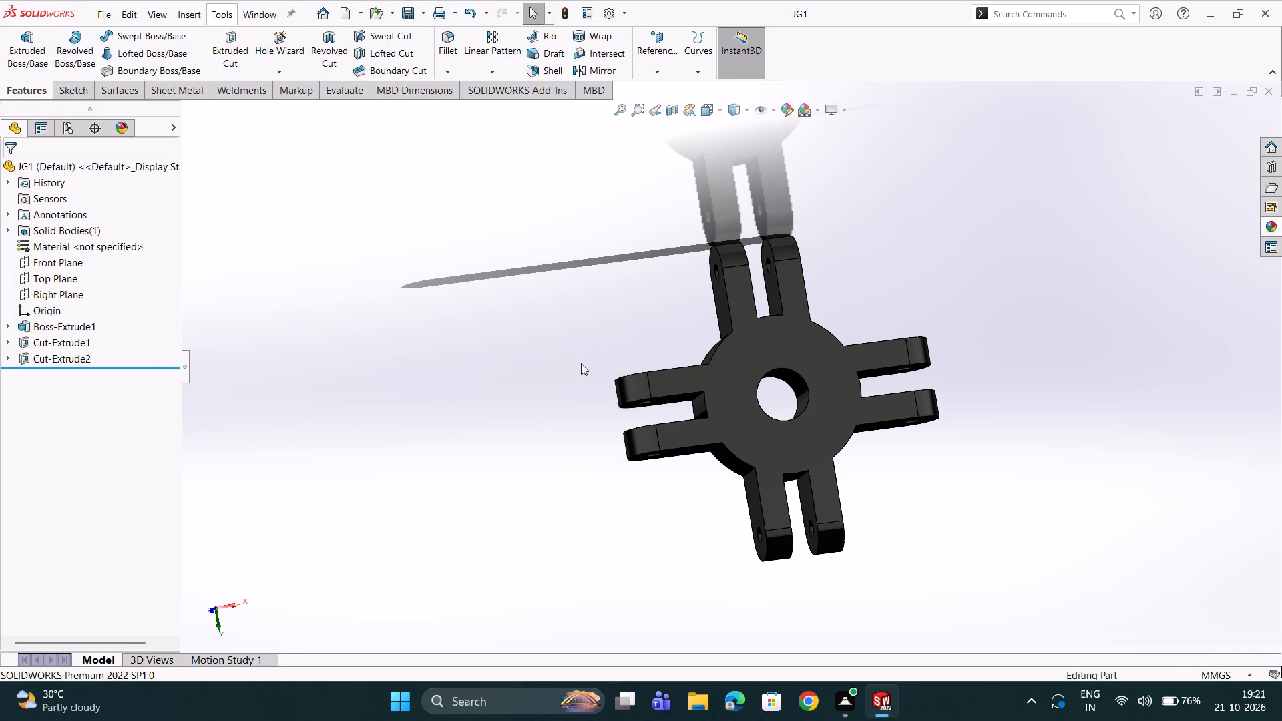
click(1269, 91)
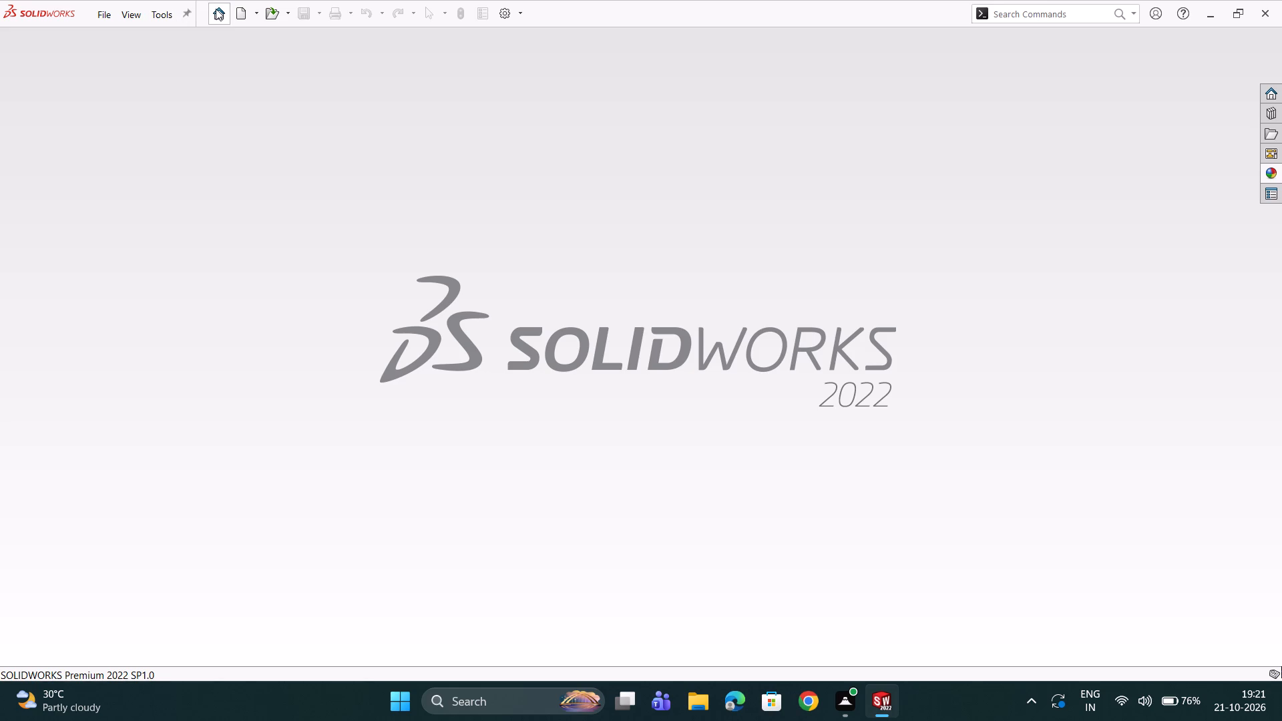
Create a new part document and set its unit system to MMGS.
double_click(216, 9)
click(219, 16)
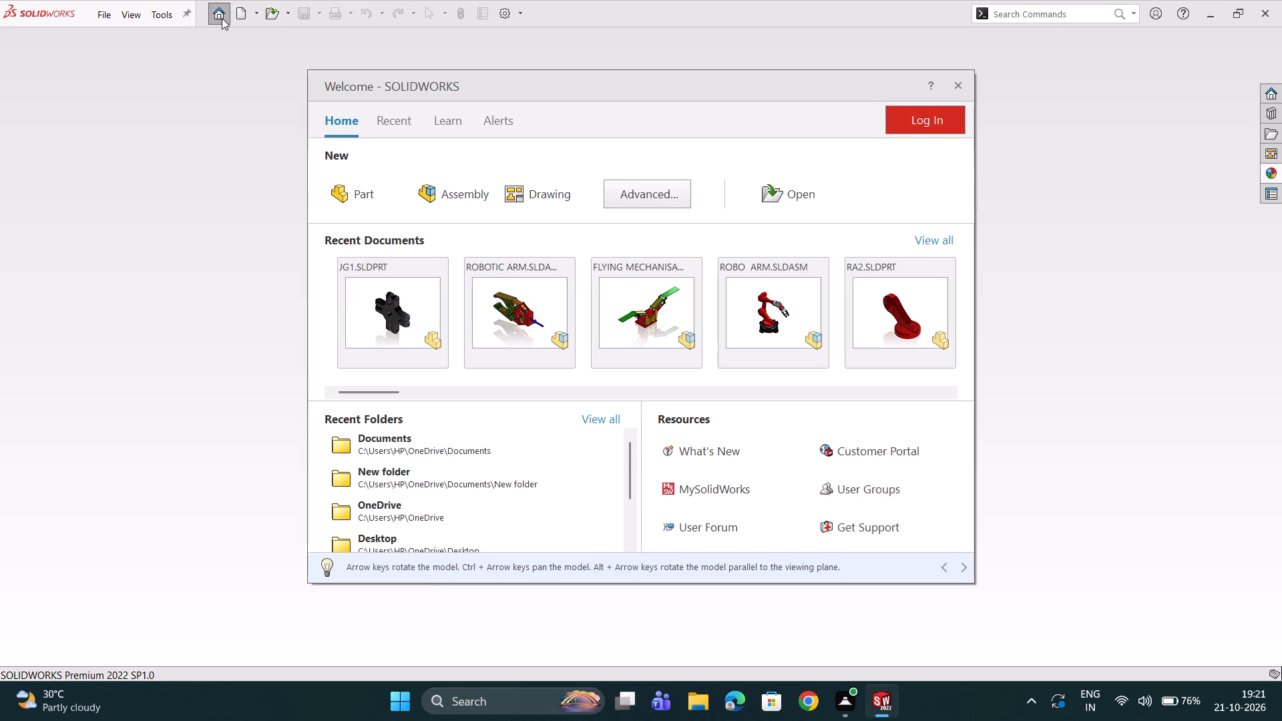
click(378, 187)
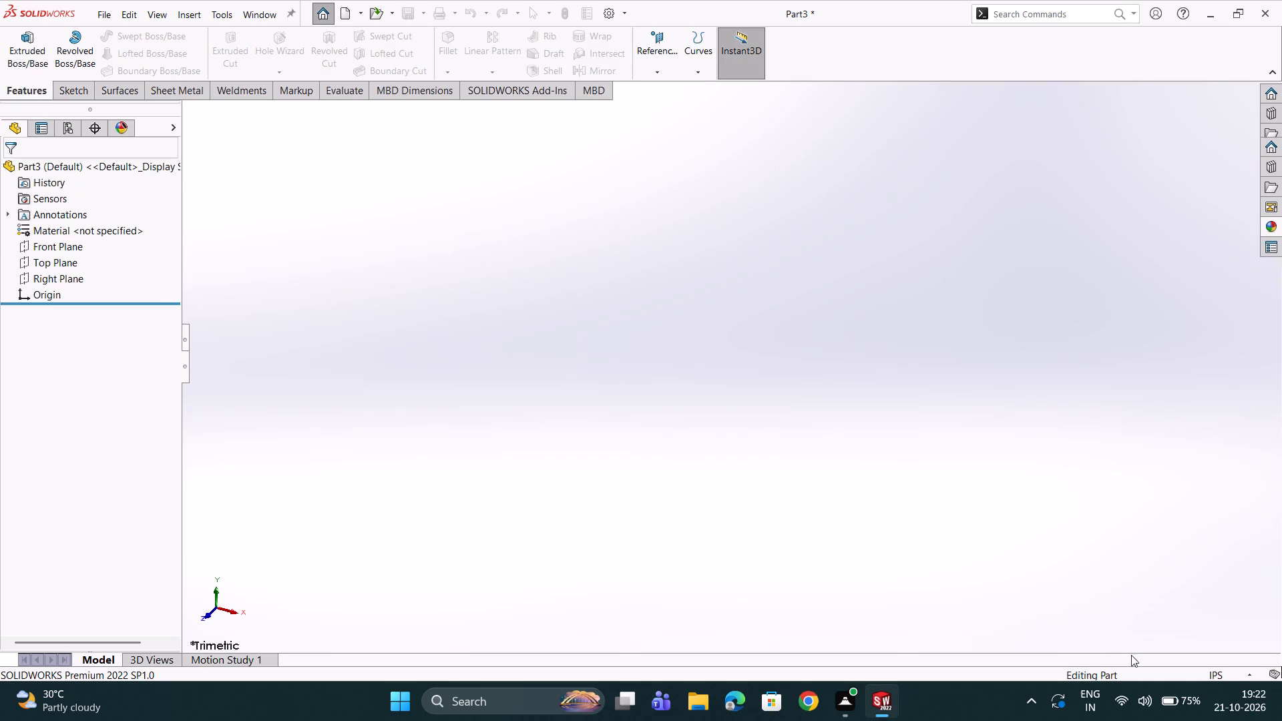
click(1225, 672)
click(1183, 616)
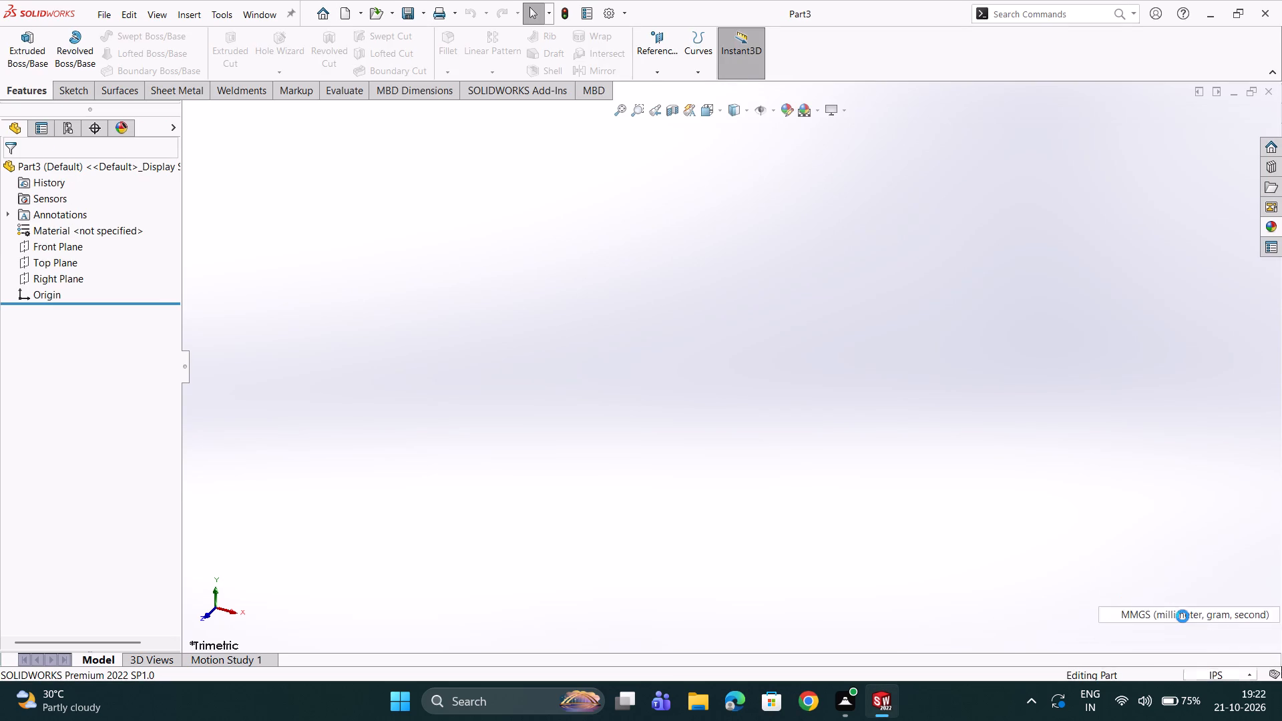
On the Front Plane, sketch a horizontal centerpoint slot at the origin, about 166 mm between arc centres and 14 mm wide.
click(38, 245)
click(49, 225)
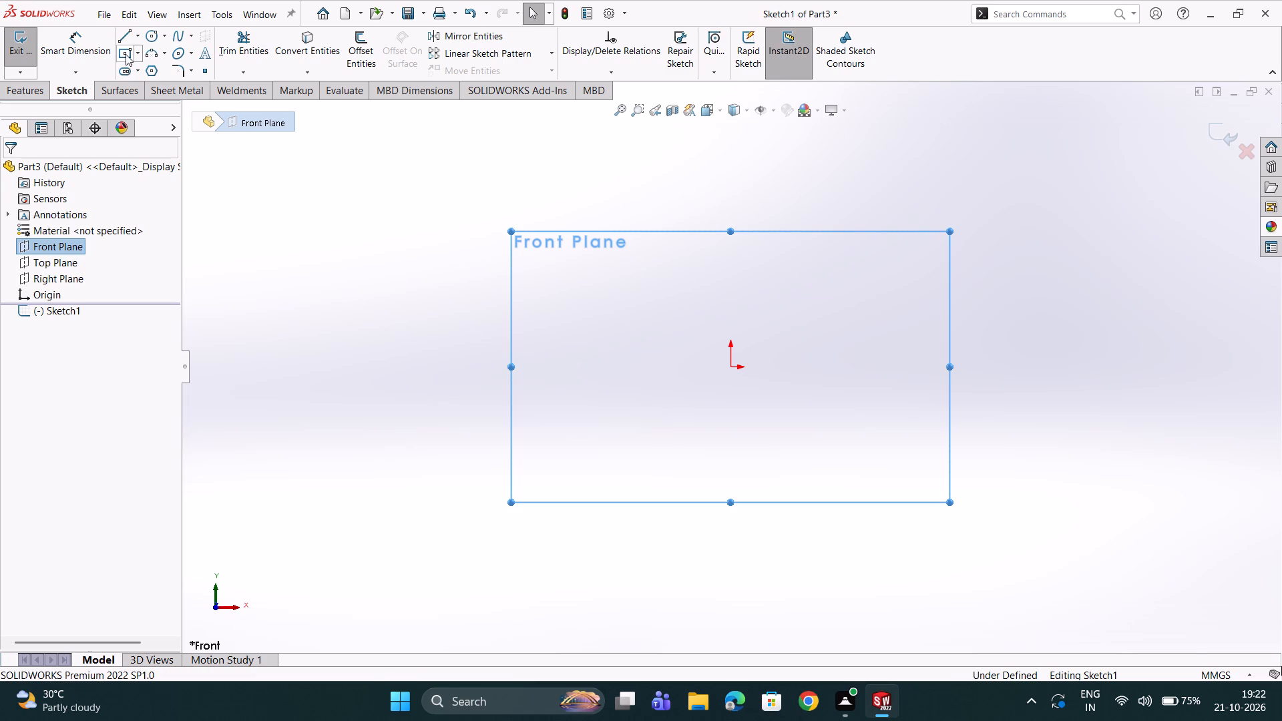
click(126, 69)
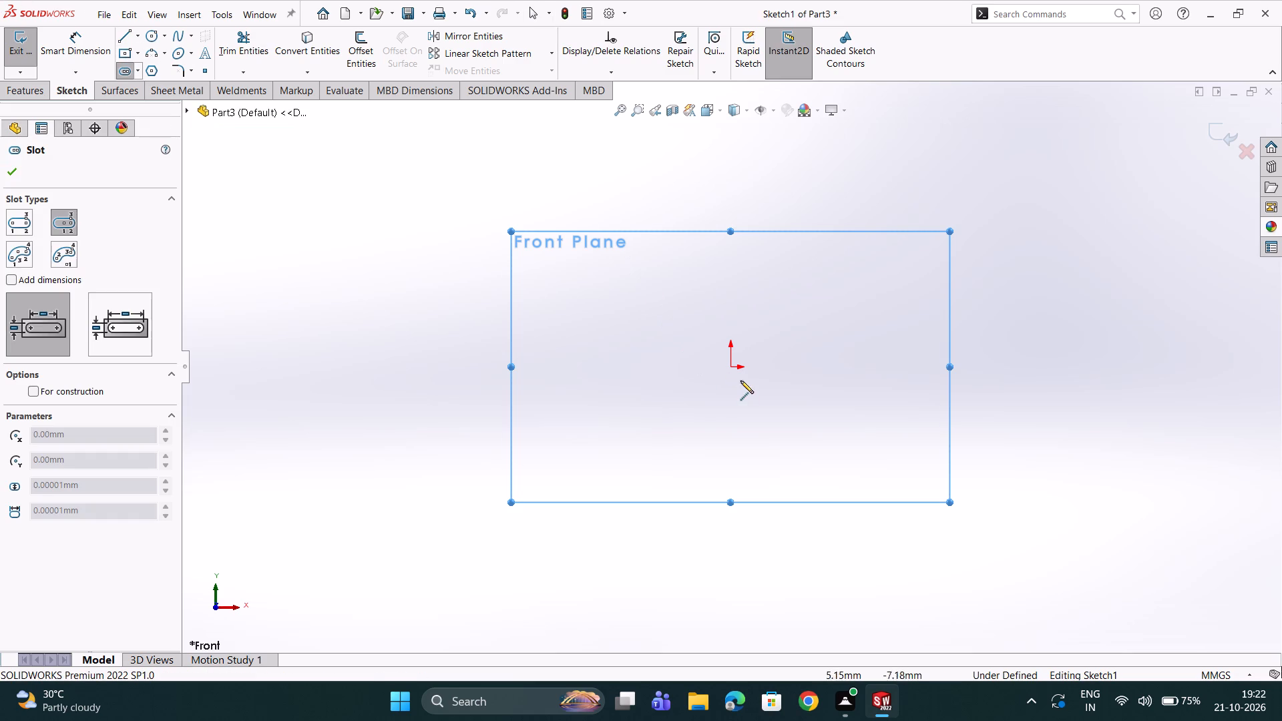
click(729, 364)
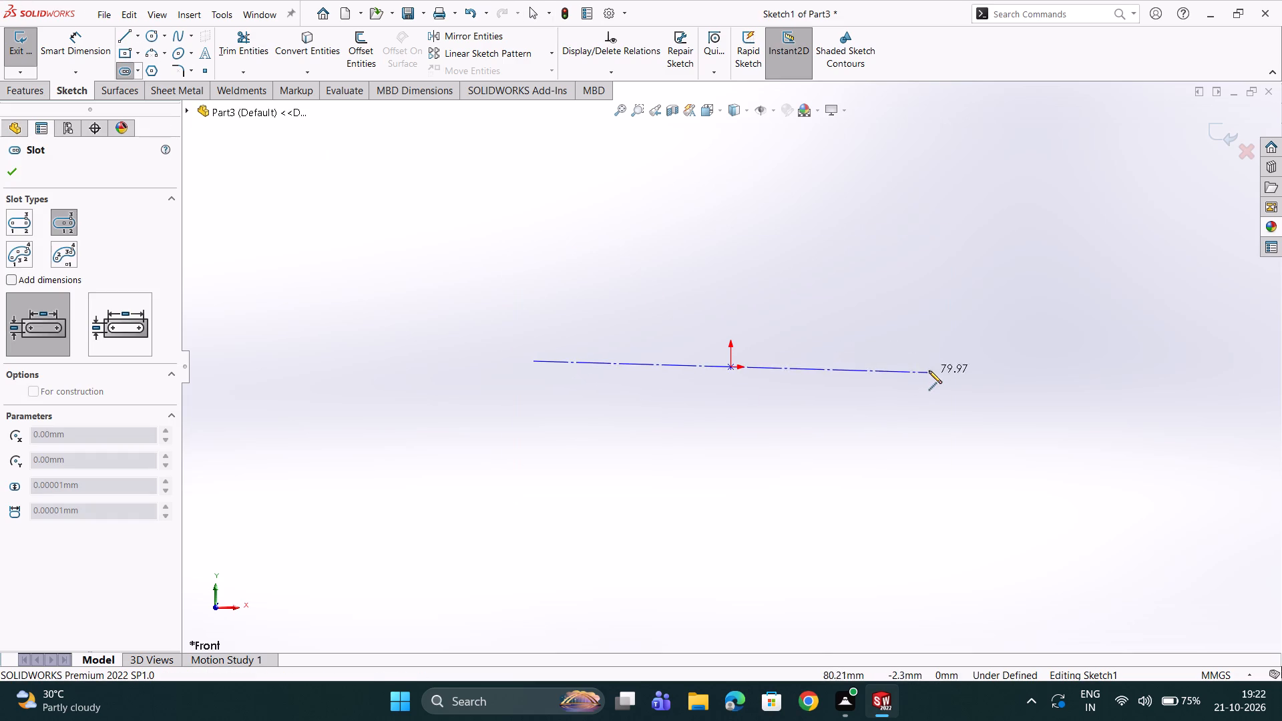
click(935, 365)
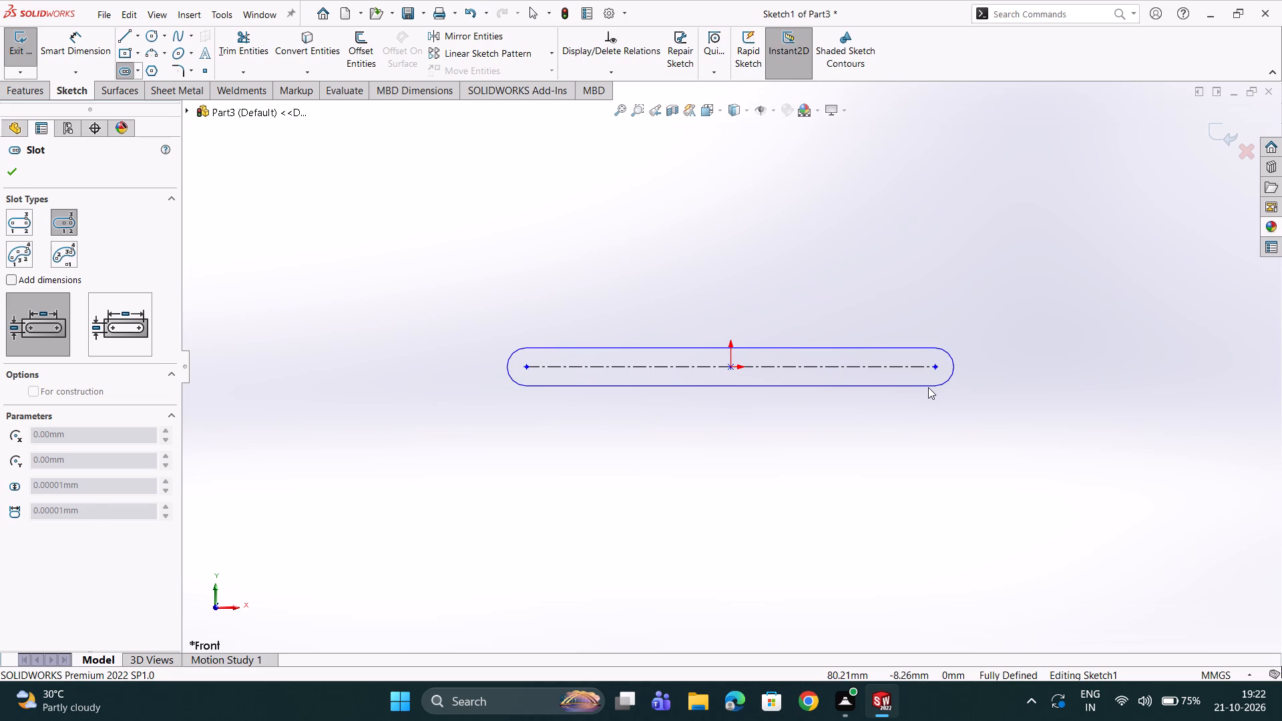
click(929, 384)
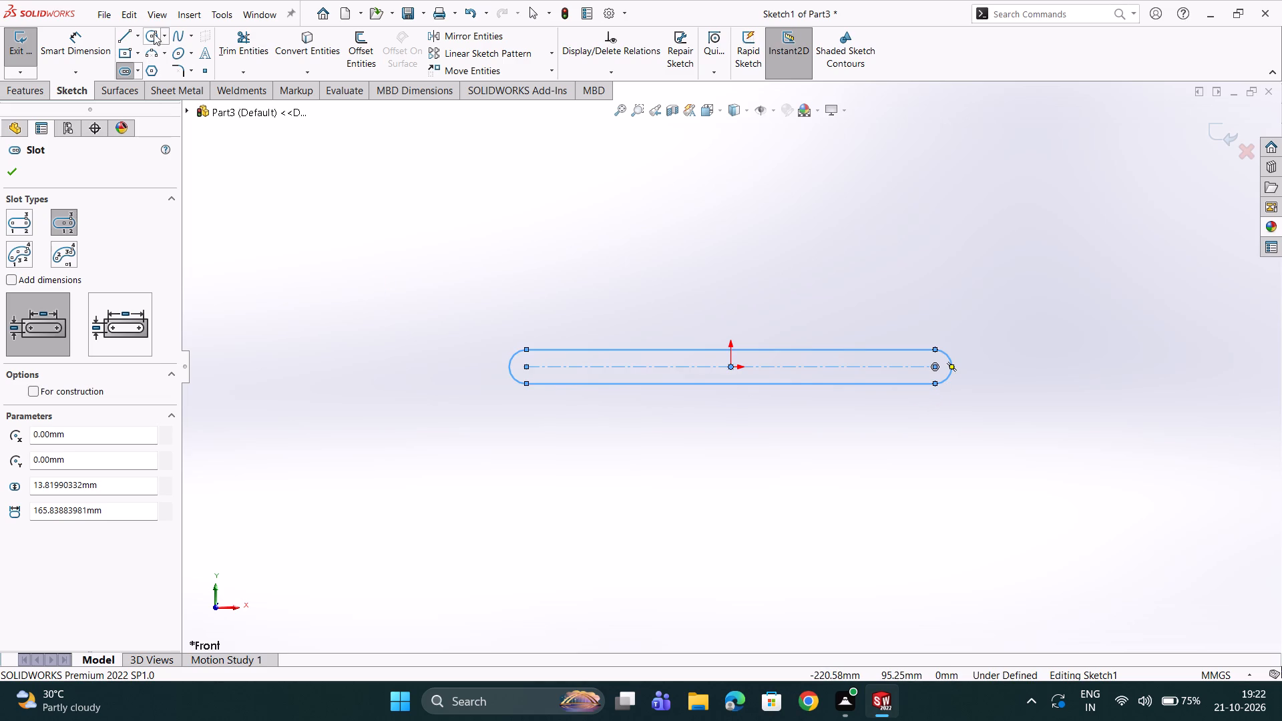
Sketch a circle at each slot arc centre, with radii of about 2.2 mm and 3.1 mm.
click(154, 33)
scroll(577, 274, down, 4)
scroll(443, 385, down, 2)
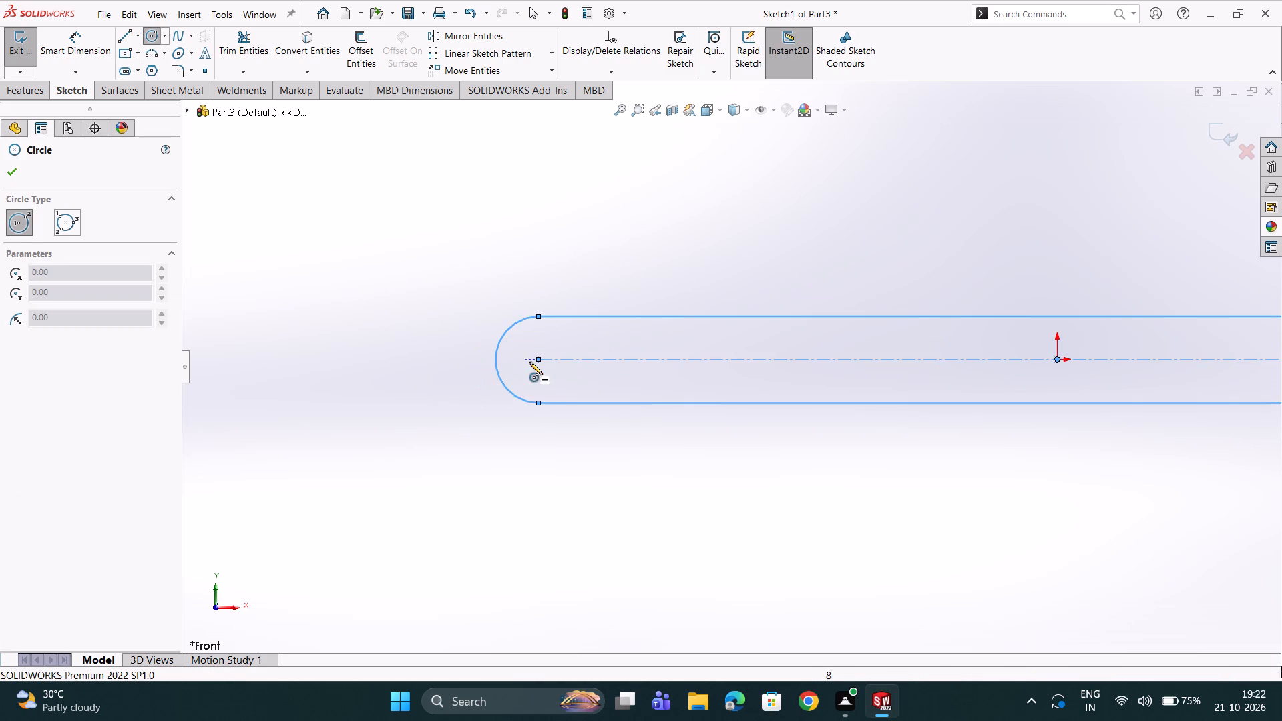
click(536, 358)
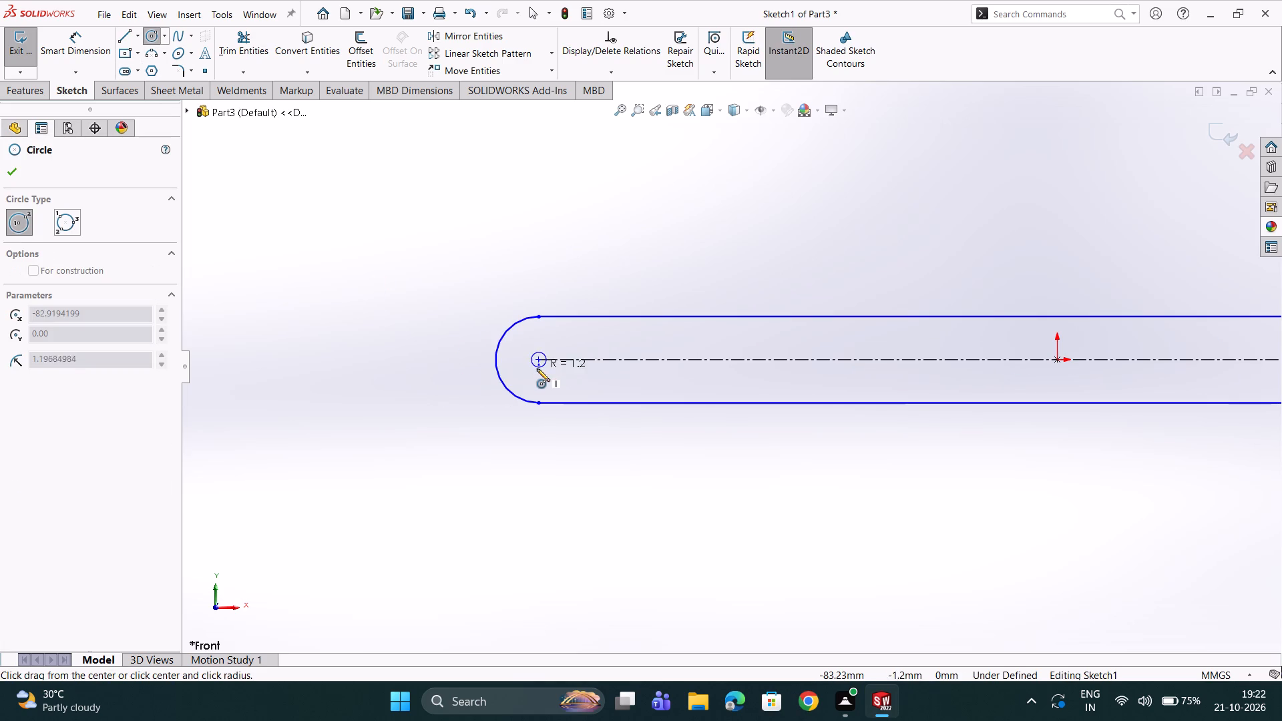
click(538, 373)
scroll(920, 348, up, 4)
scroll(952, 342, down, 3)
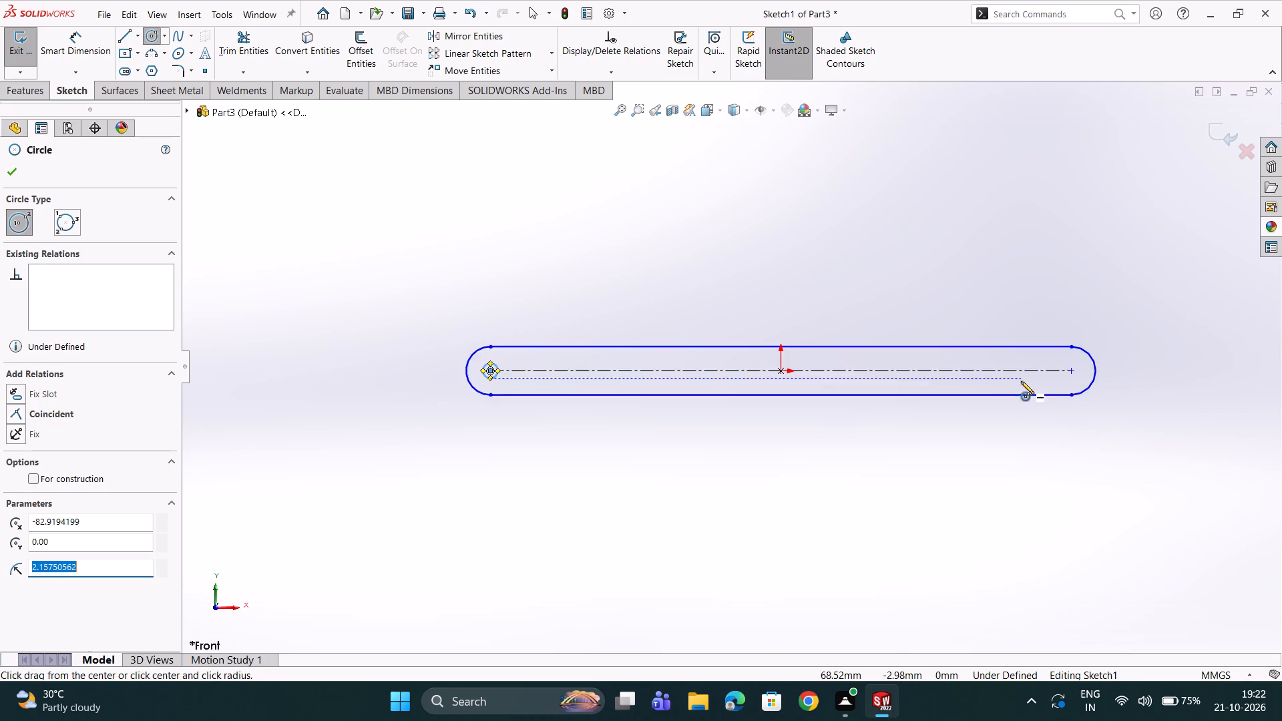
scroll(1021, 381, down, 2)
click(1064, 363)
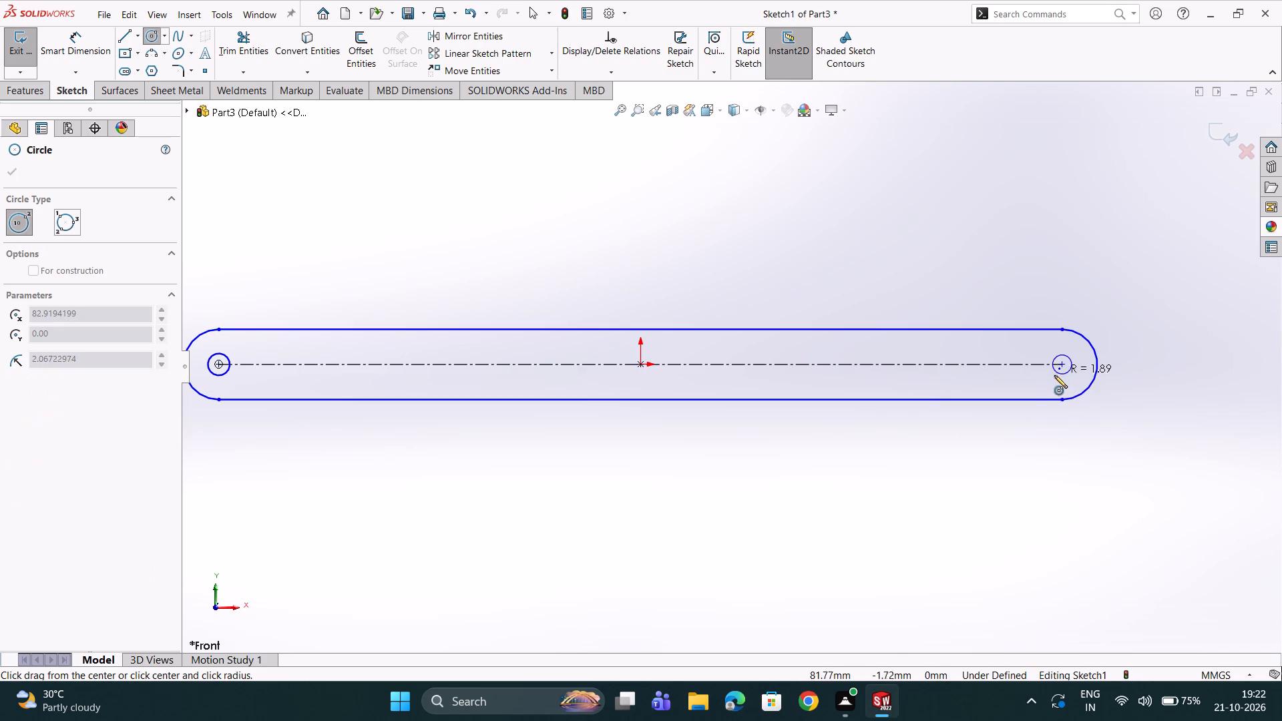
click(1054, 378)
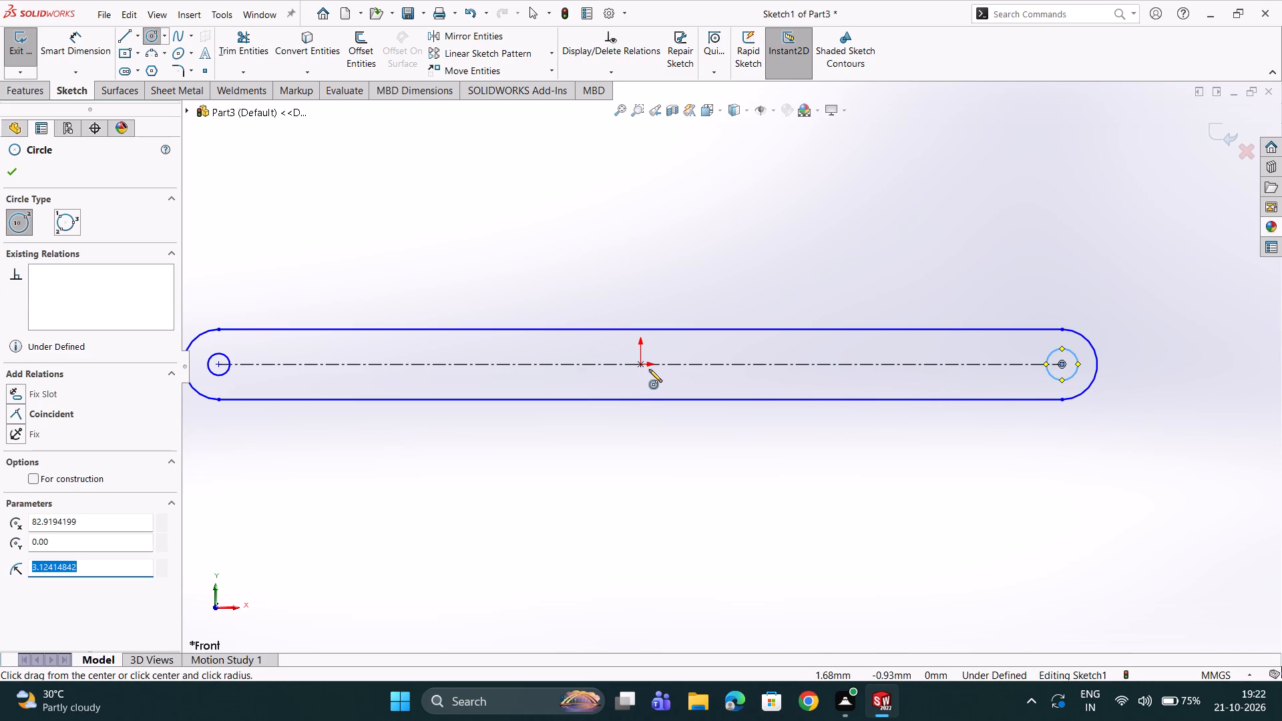
Dimension the slot to 100 mm between its arc centres with a 3 mm end radius.
scroll(649, 369, down, 1)
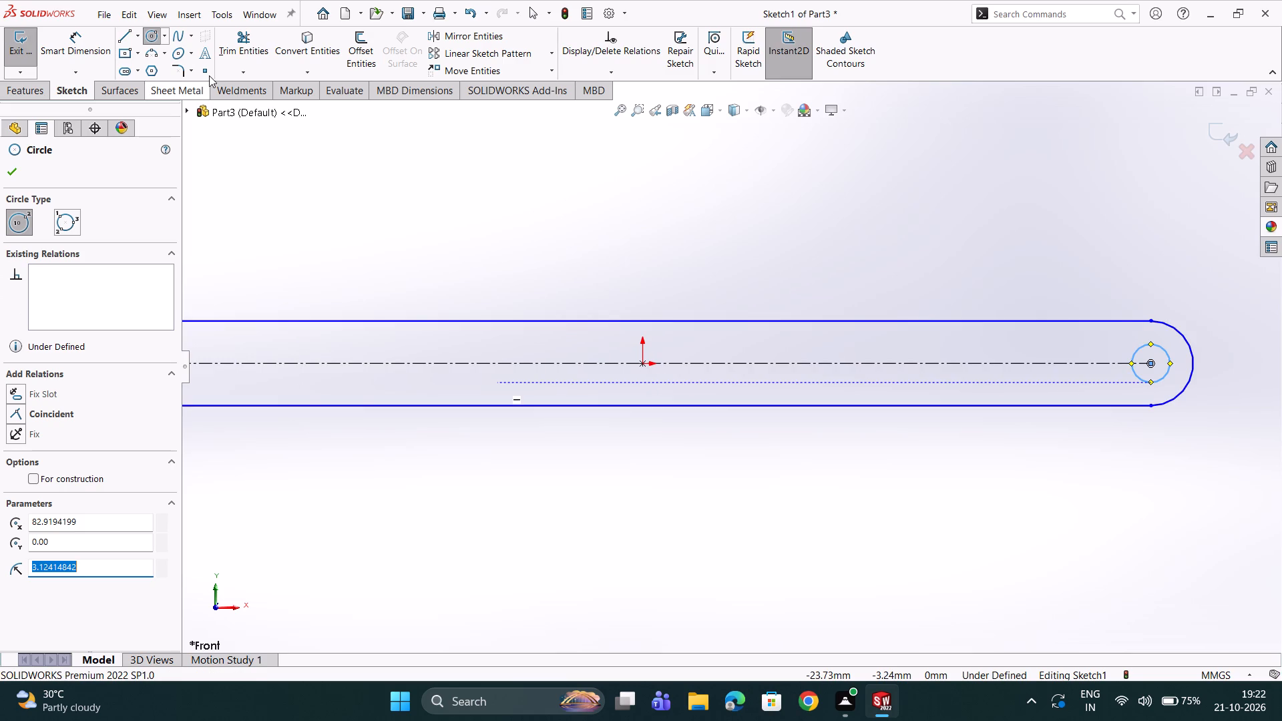
click(95, 47)
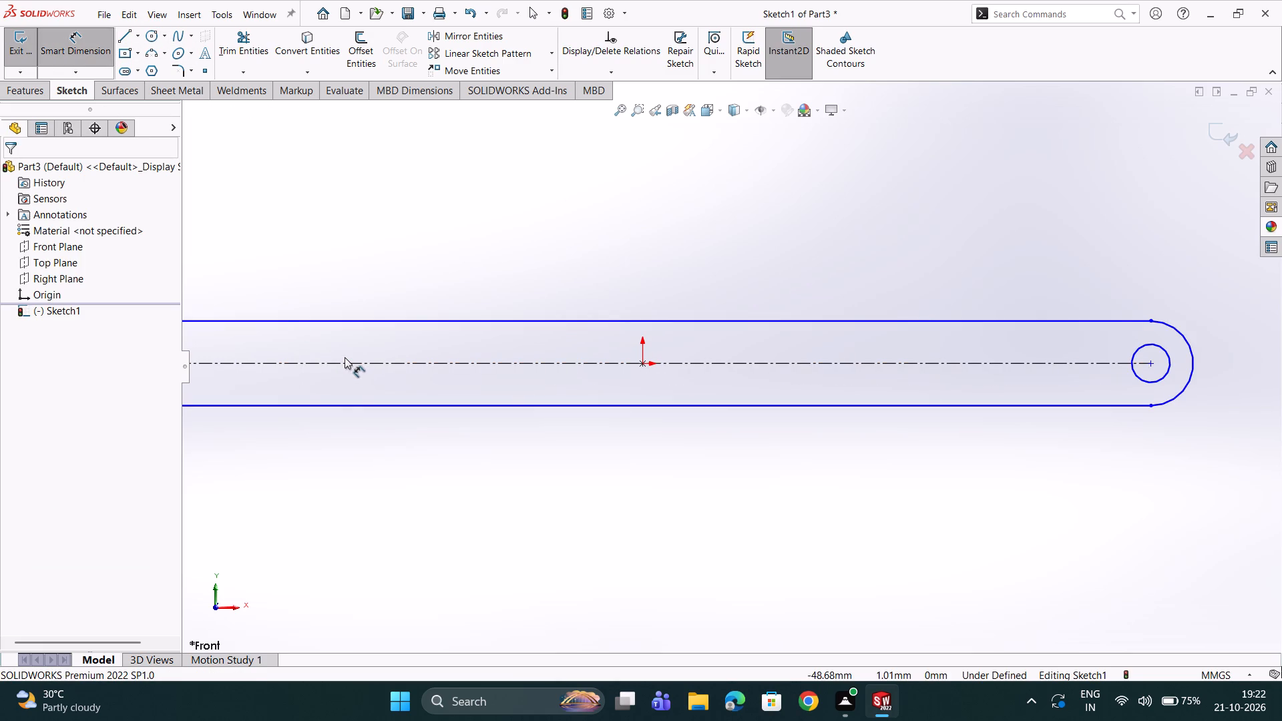
click(345, 361)
click(525, 239)
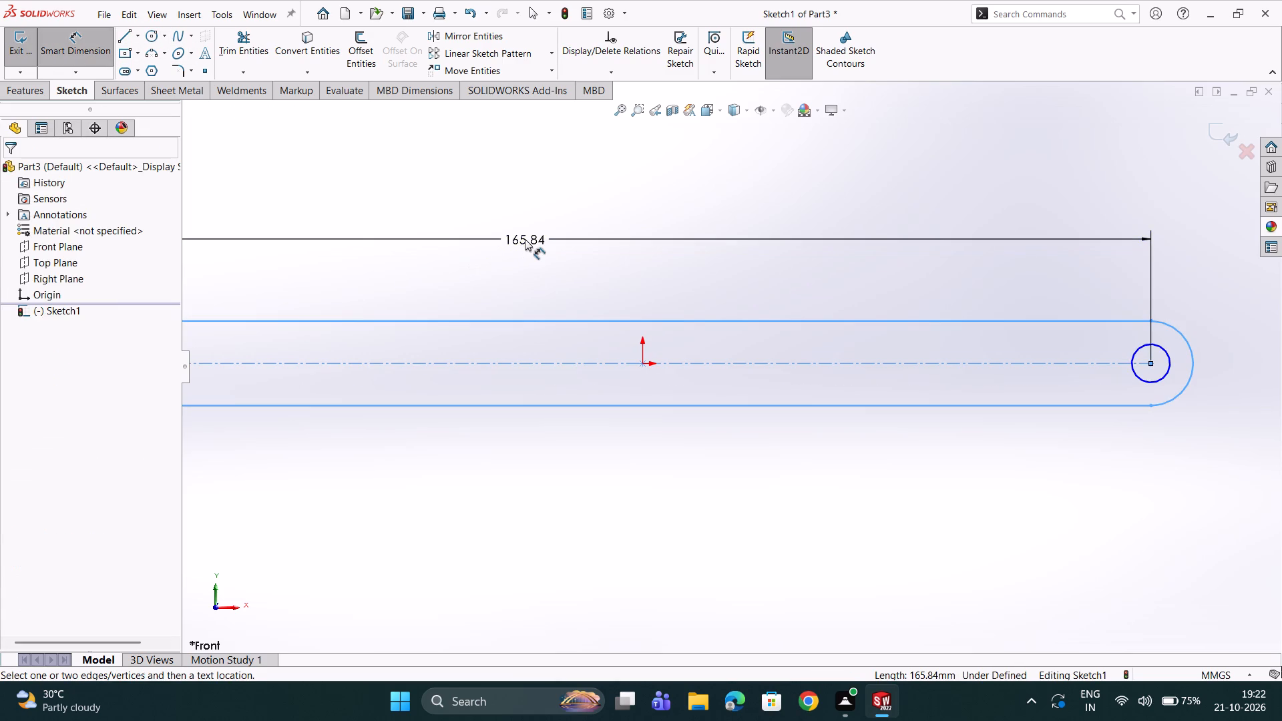
text(100)
key(Return)
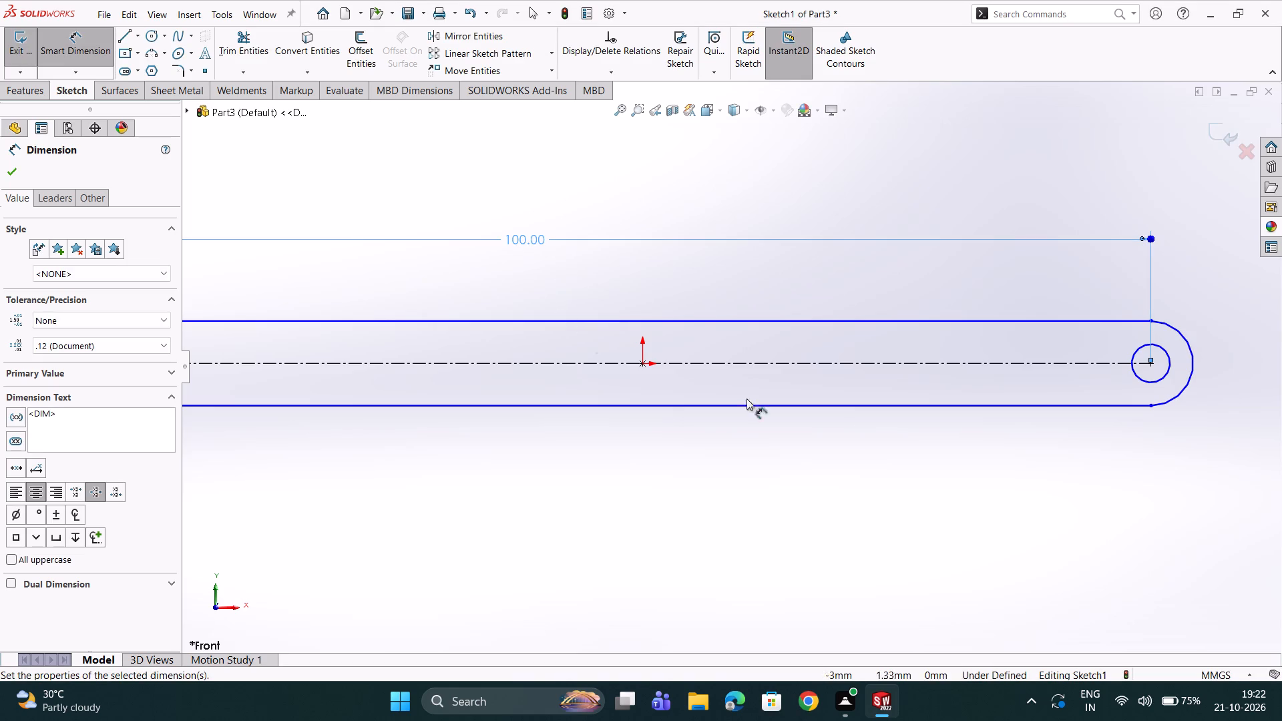
scroll(778, 406, down, 1)
scroll(1134, 423, down, 2)
click(1241, 388)
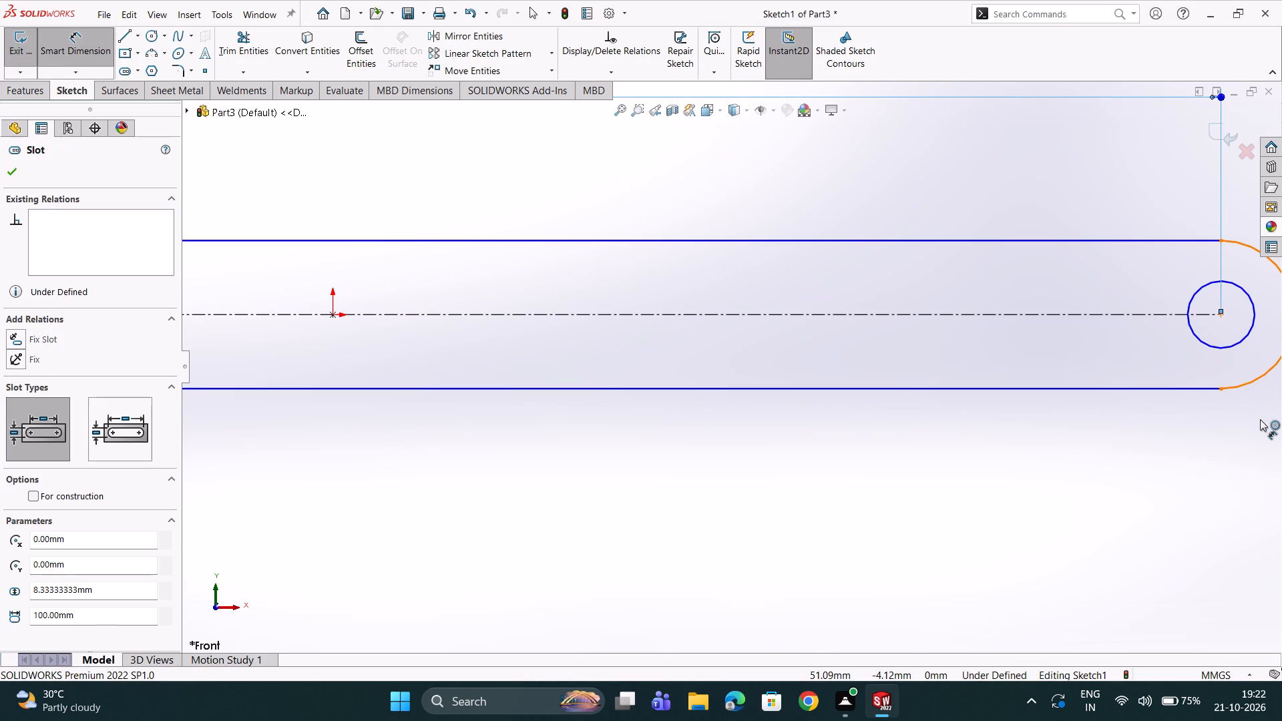
click(1258, 439)
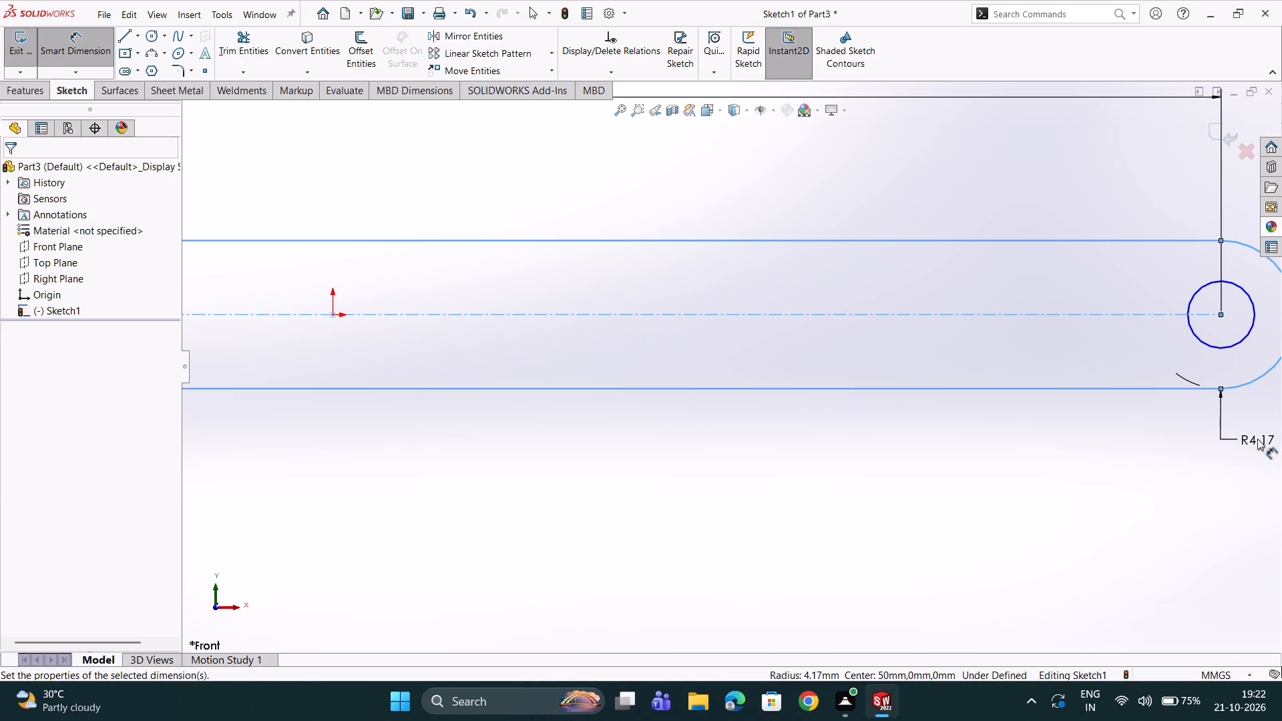
key(3)
key(Return)
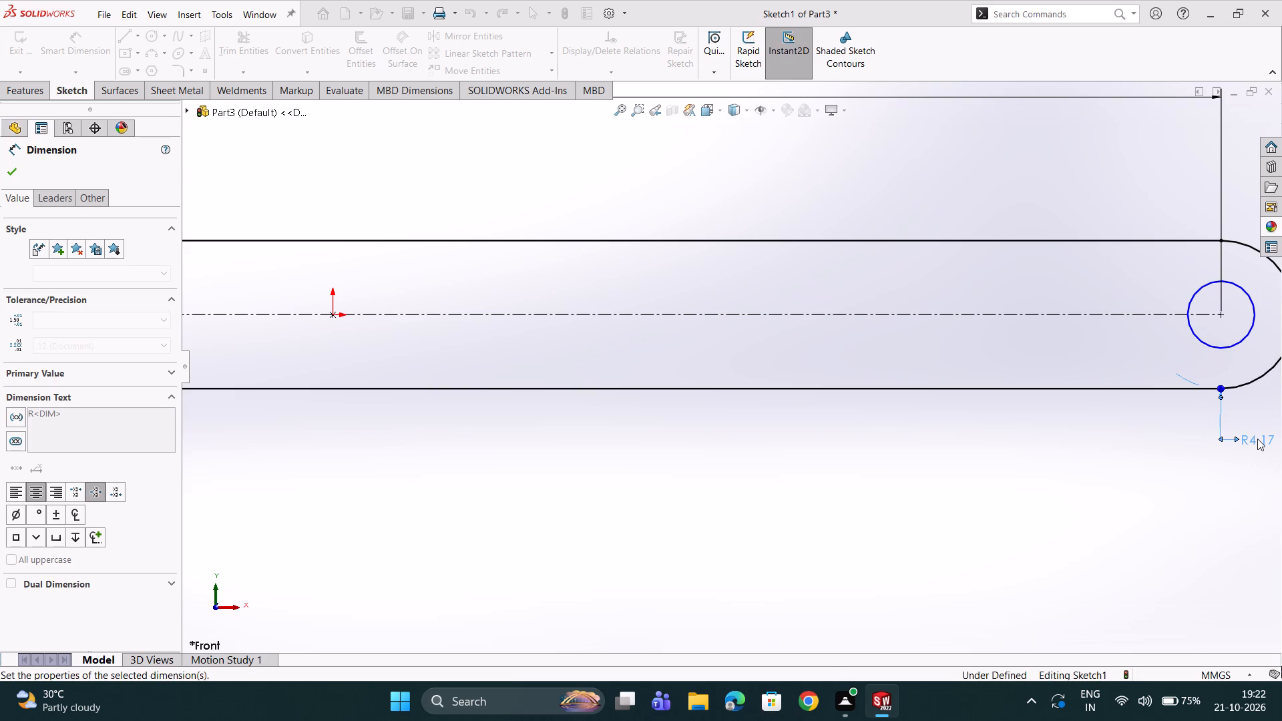
Dimension the circles at both ends of the slot to 3 mm diameter each.
scroll(1164, 310, down, 3)
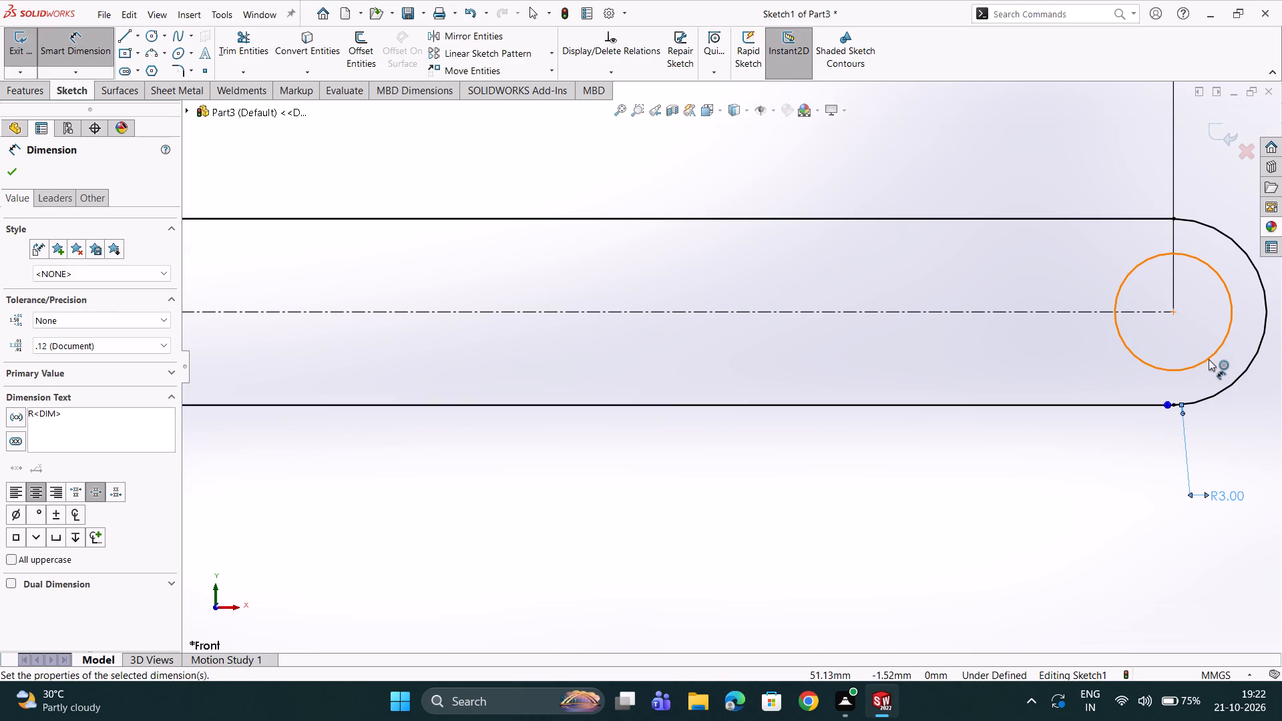
click(1209, 359)
click(1108, 448)
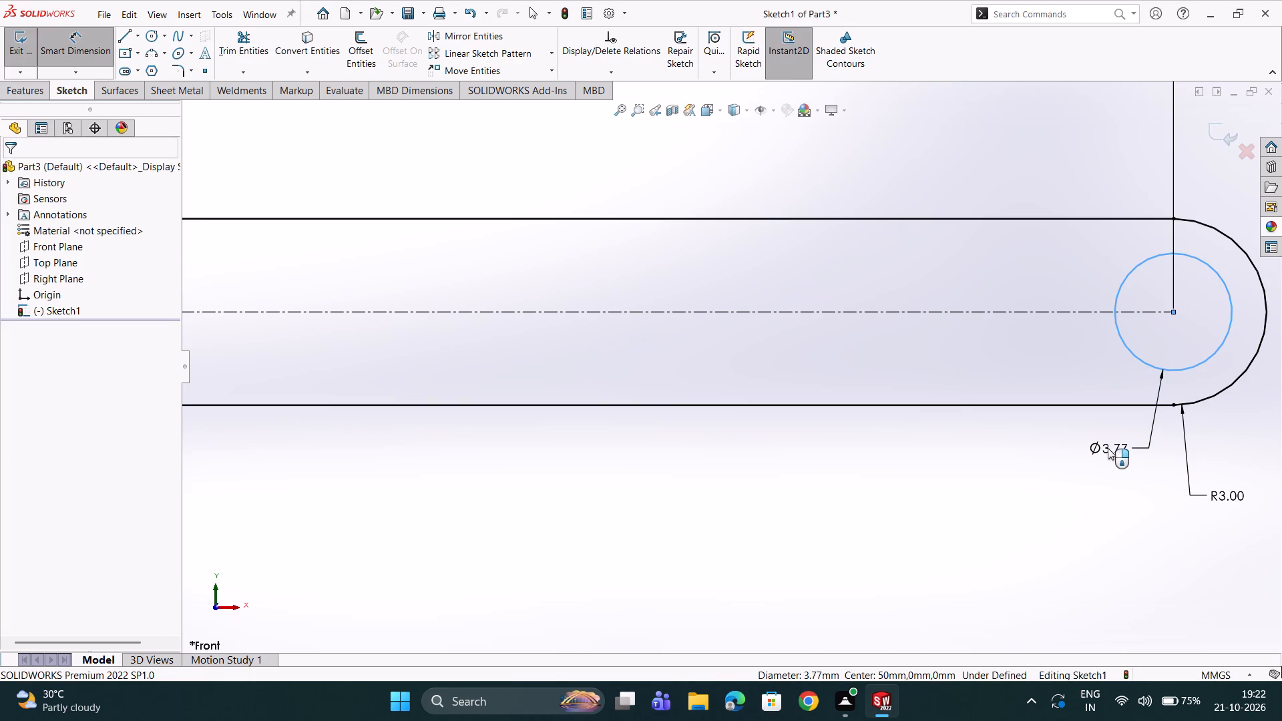
key(3)
key(Return)
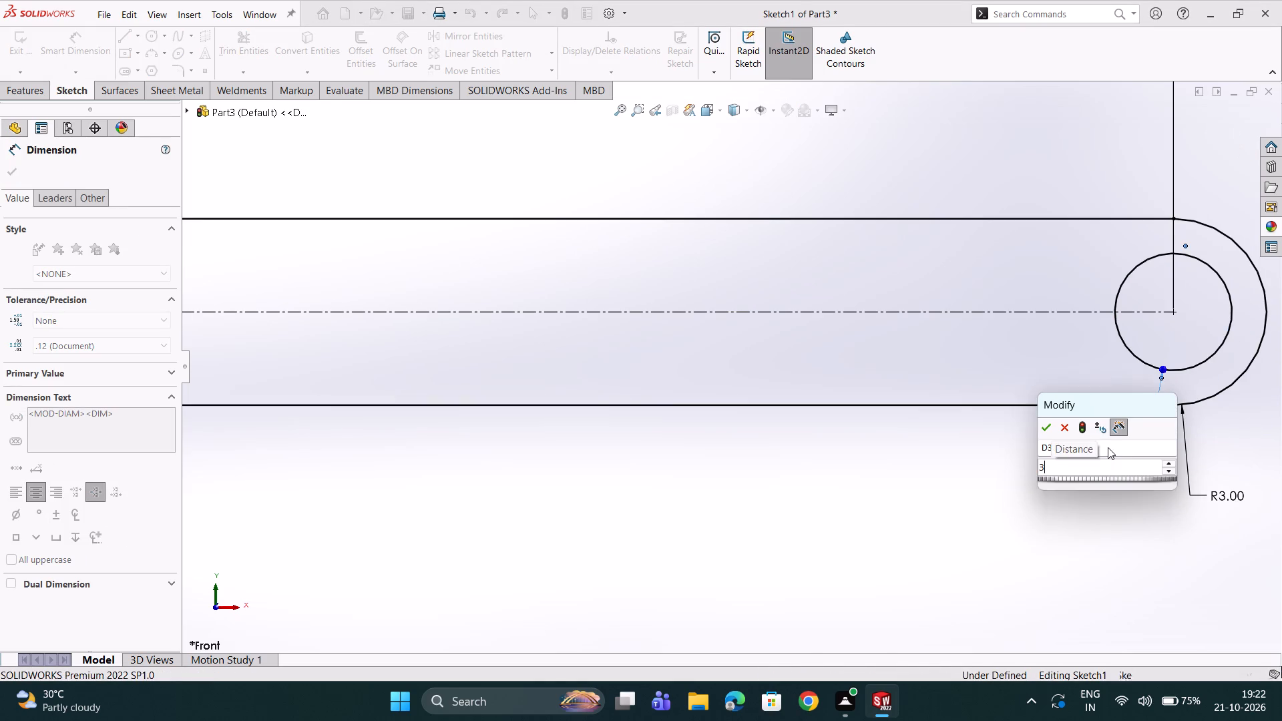
scroll(947, 387, up, 3)
scroll(751, 348, up, 2)
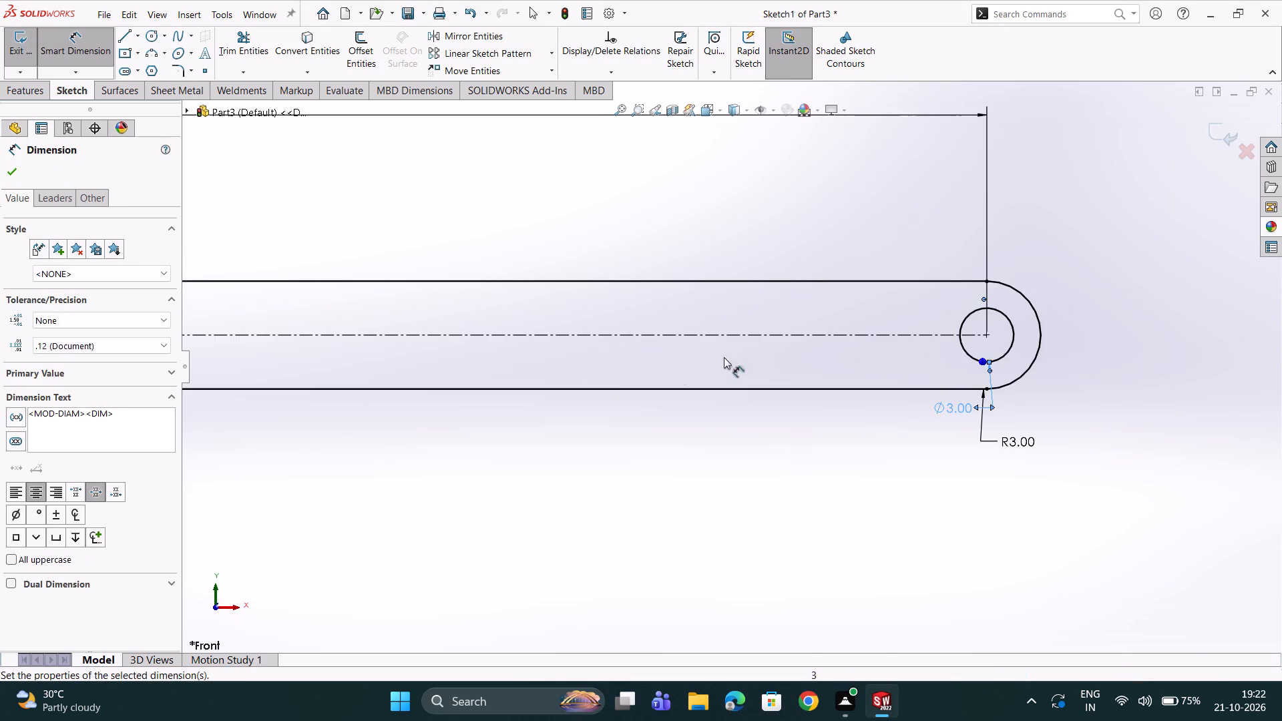
scroll(621, 356, up, 3)
scroll(304, 340, down, 4)
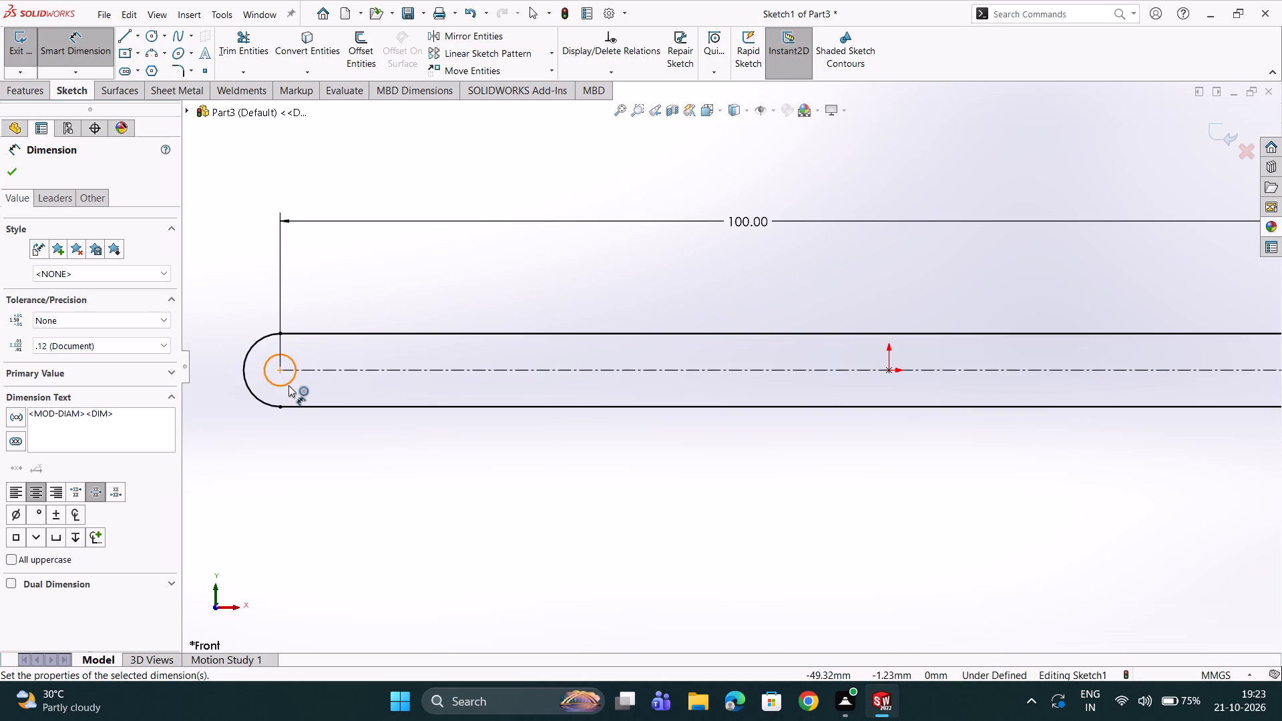
click(288, 385)
click(229, 444)
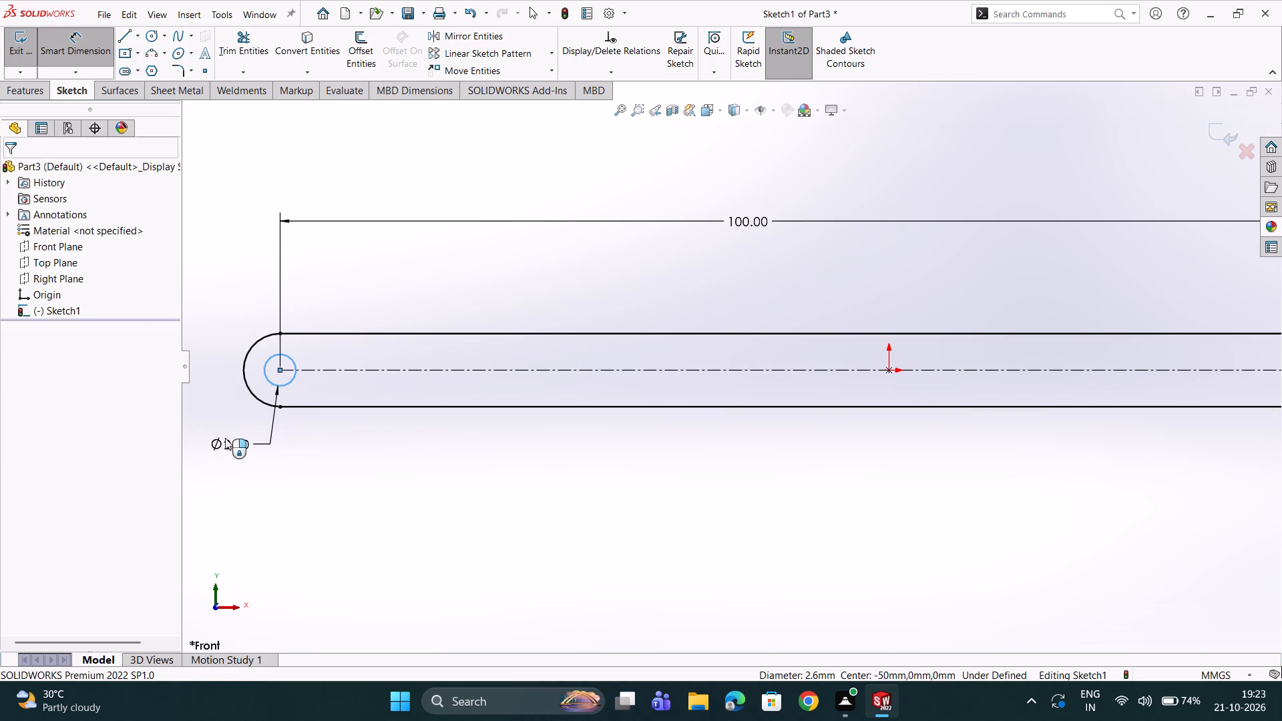
key(3)
key(Return)
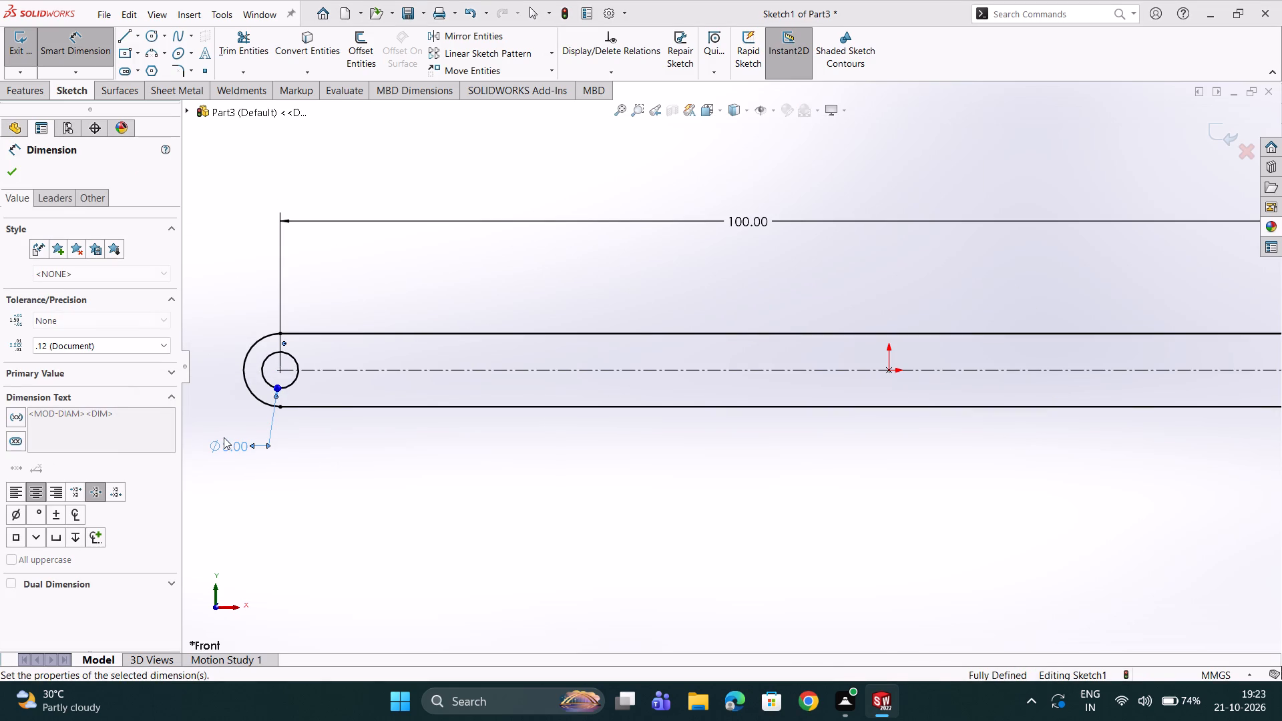
Extrude the slot profile with its two holes as a boss to a blind depth of 5 mm.
double_click(21, 89)
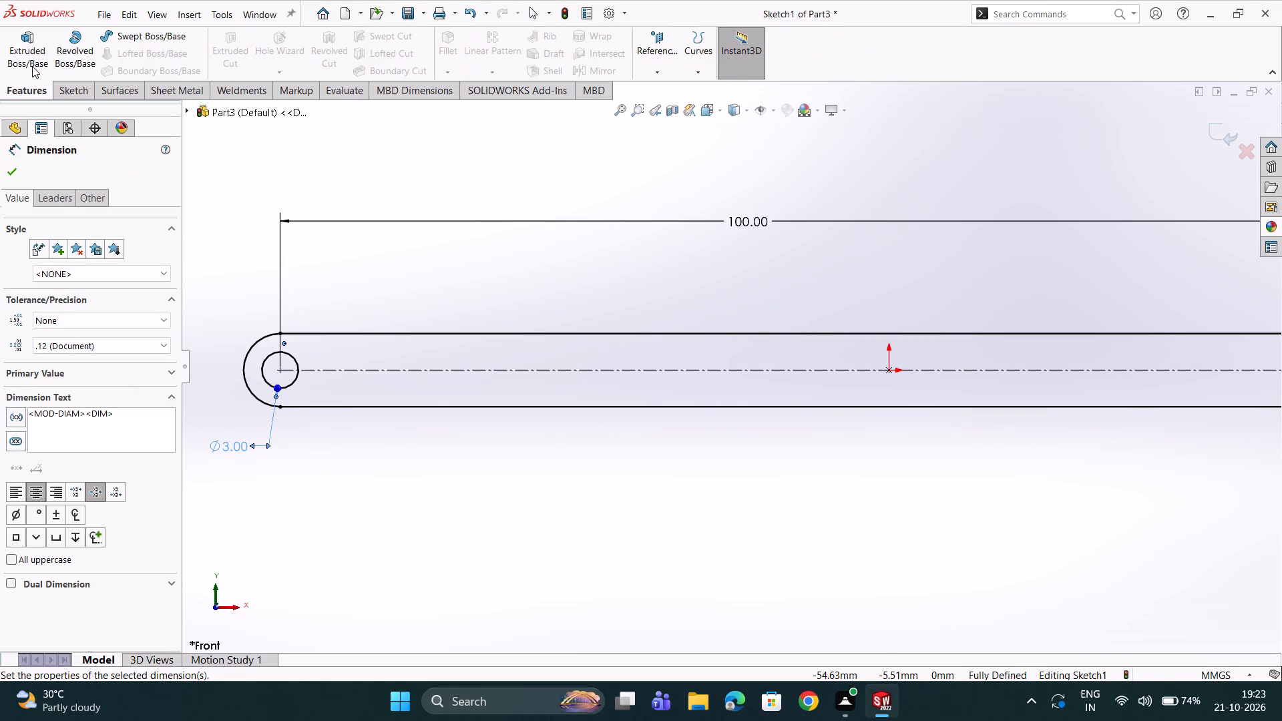
double_click(32, 57)
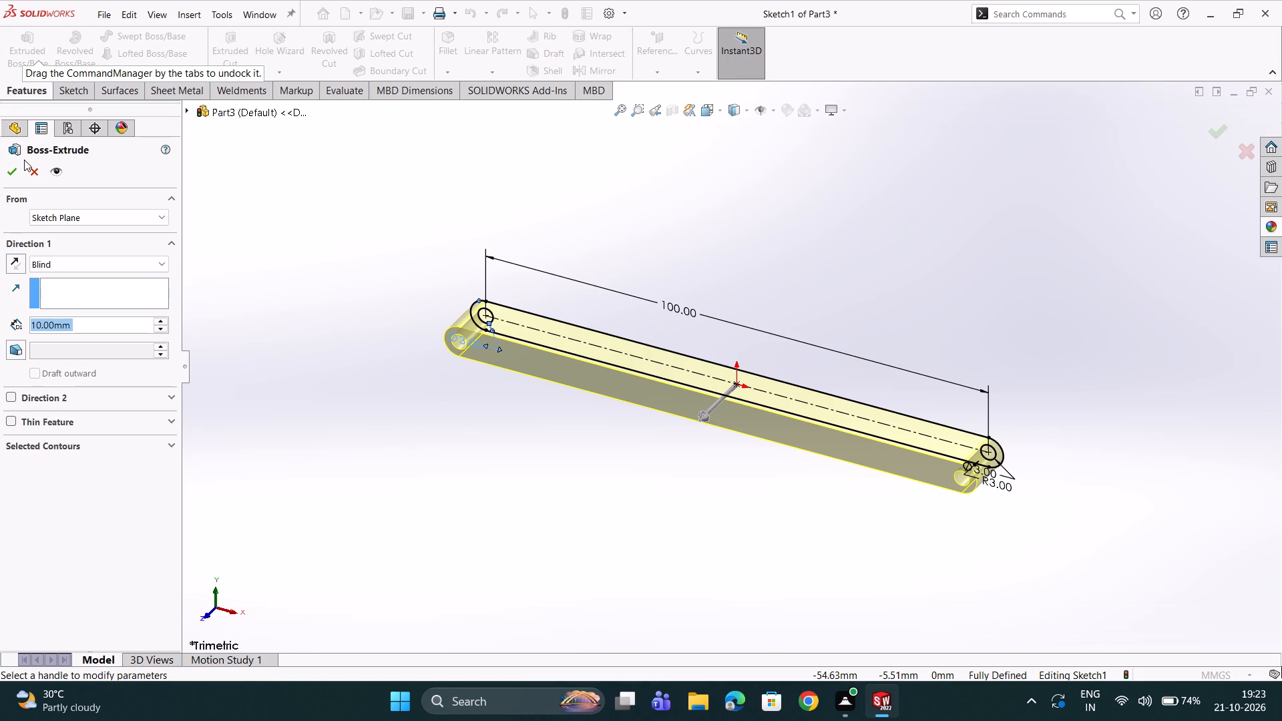
key(5)
key(Return)
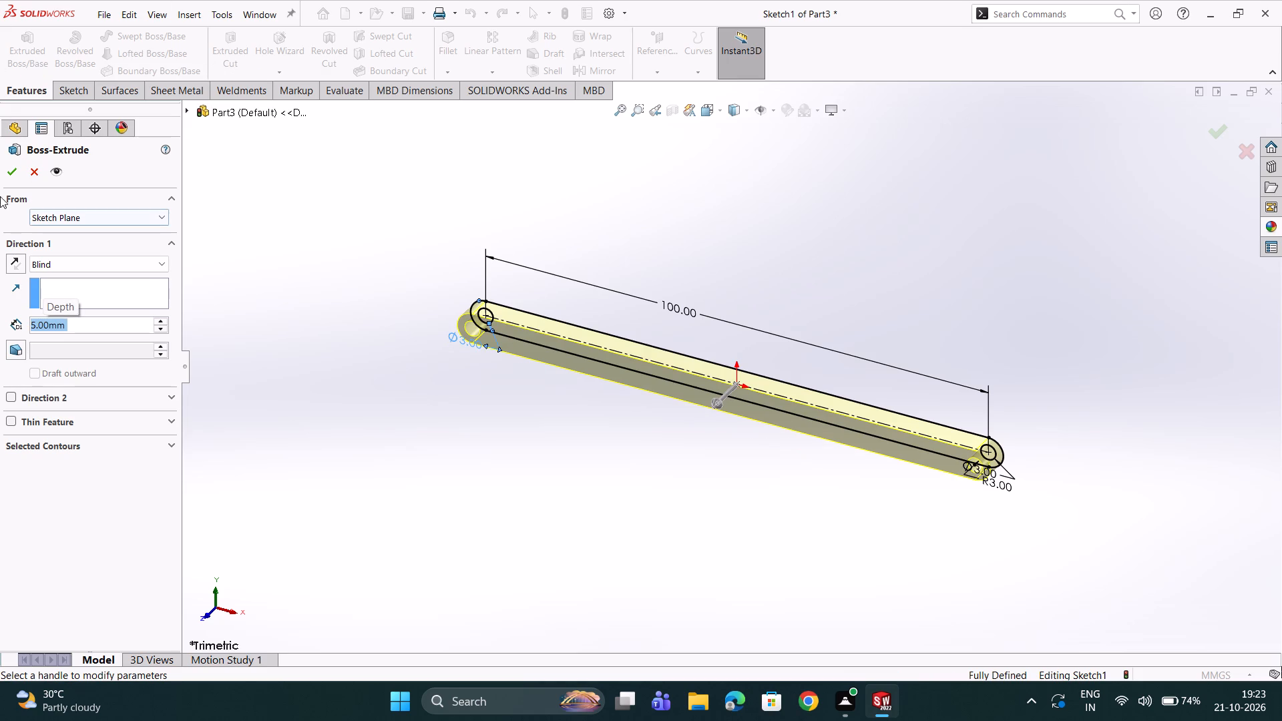
click(12, 172)
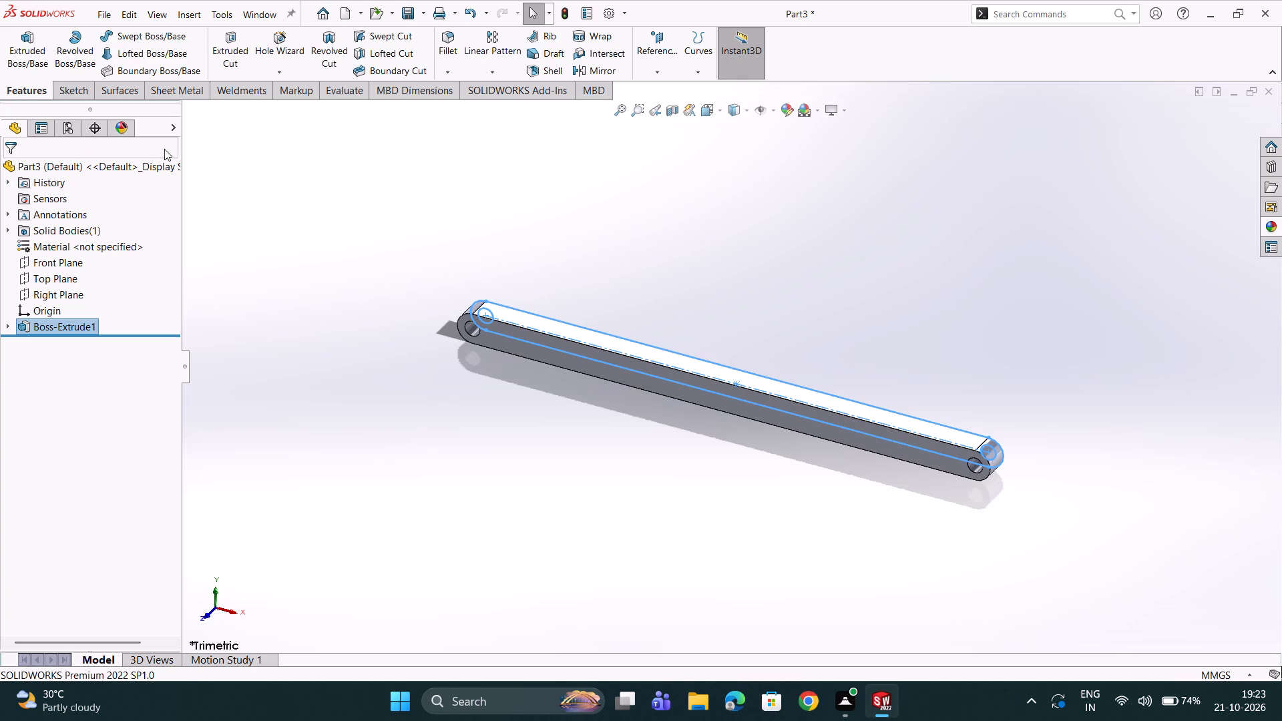
Apply a cyan colour from the standard swatches to the whole link part.
click(145, 167)
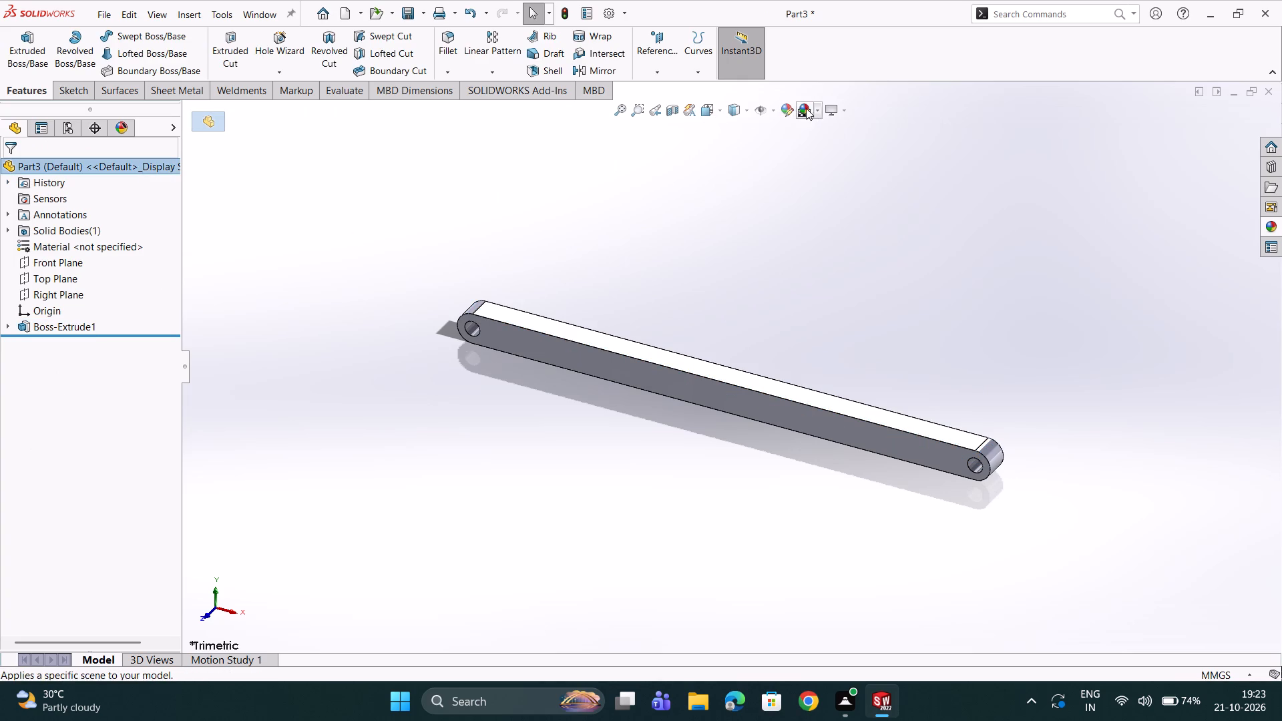
double_click(785, 109)
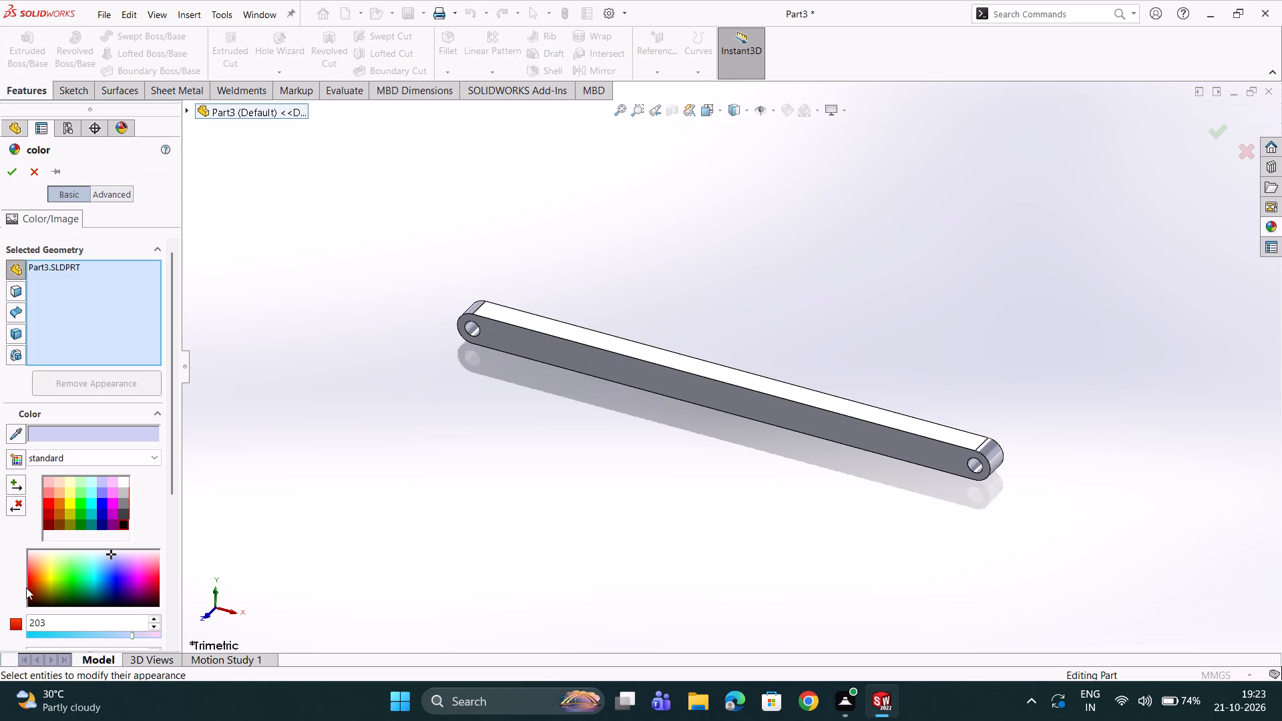
click(90, 506)
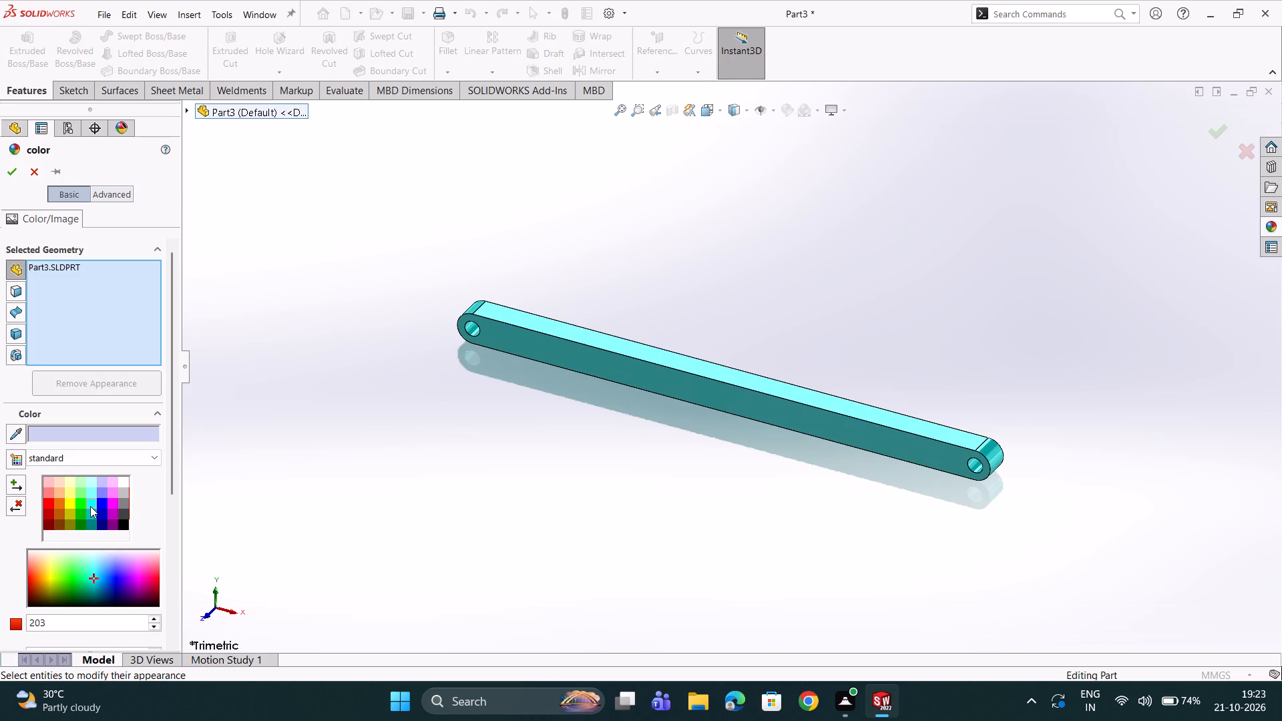
click(5, 172)
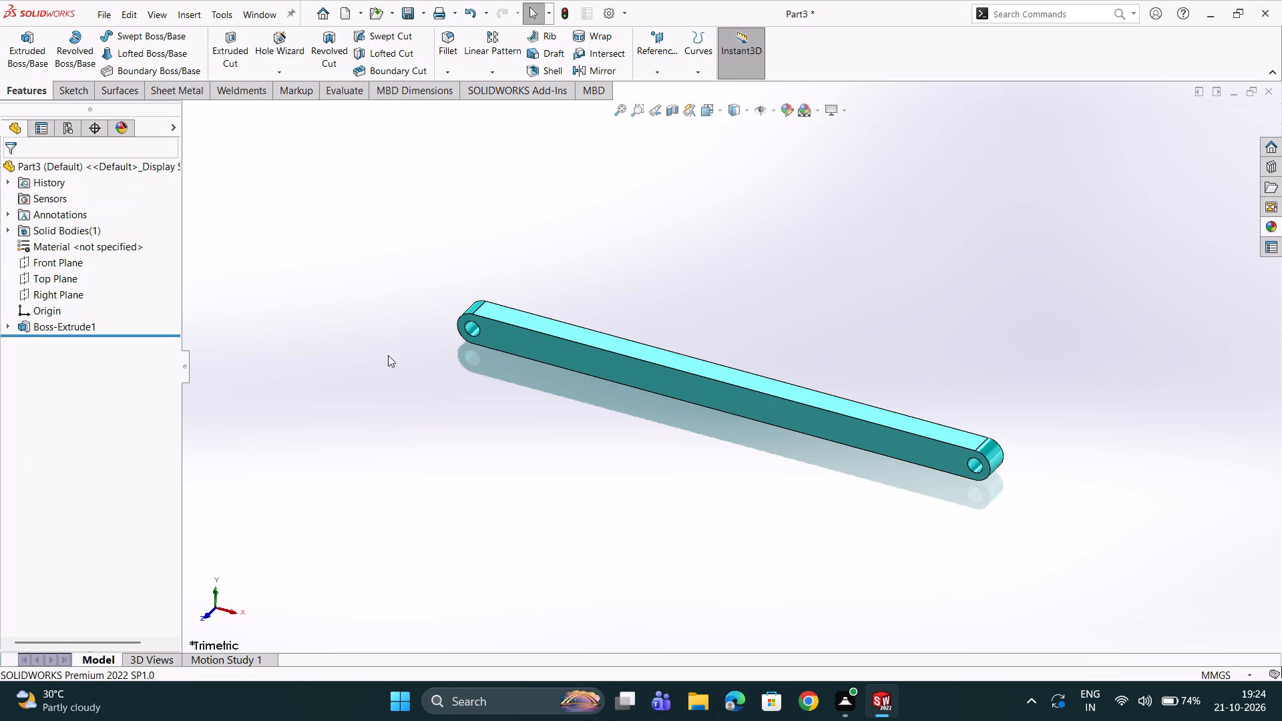
Save the link part as JG2 in the Documents folder and close it.
key(ctrl+s)
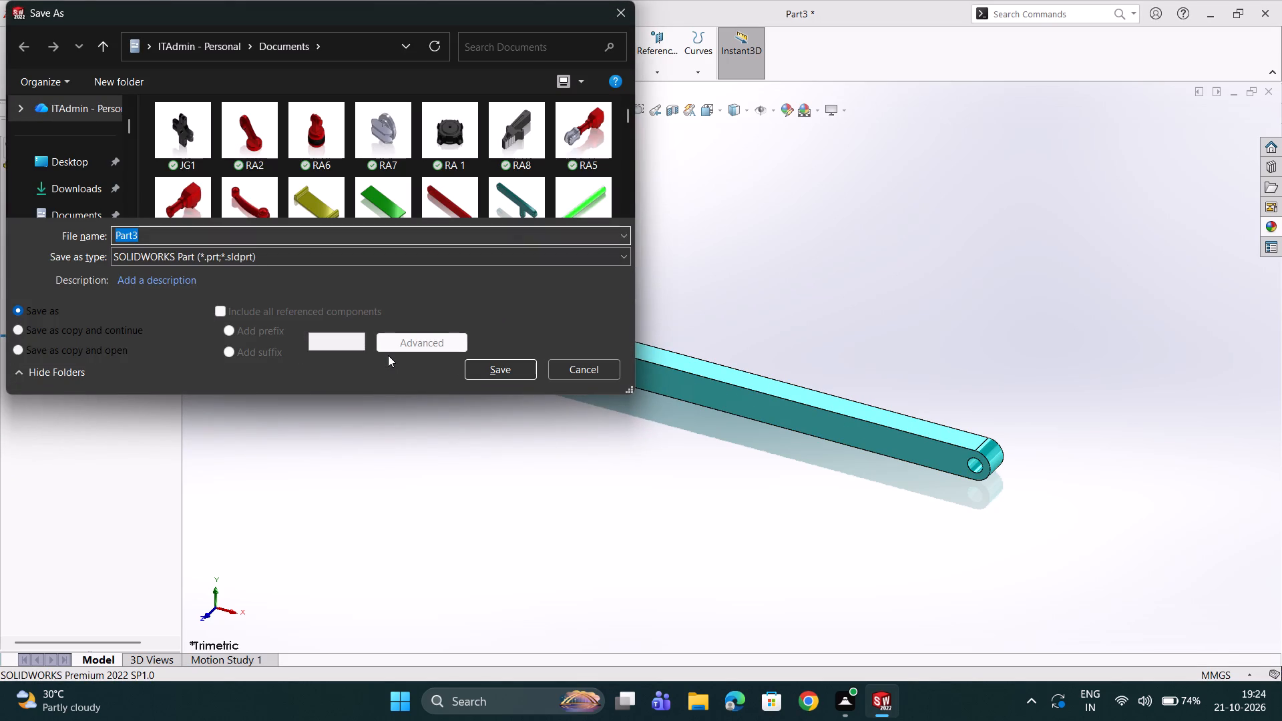
text(JG)
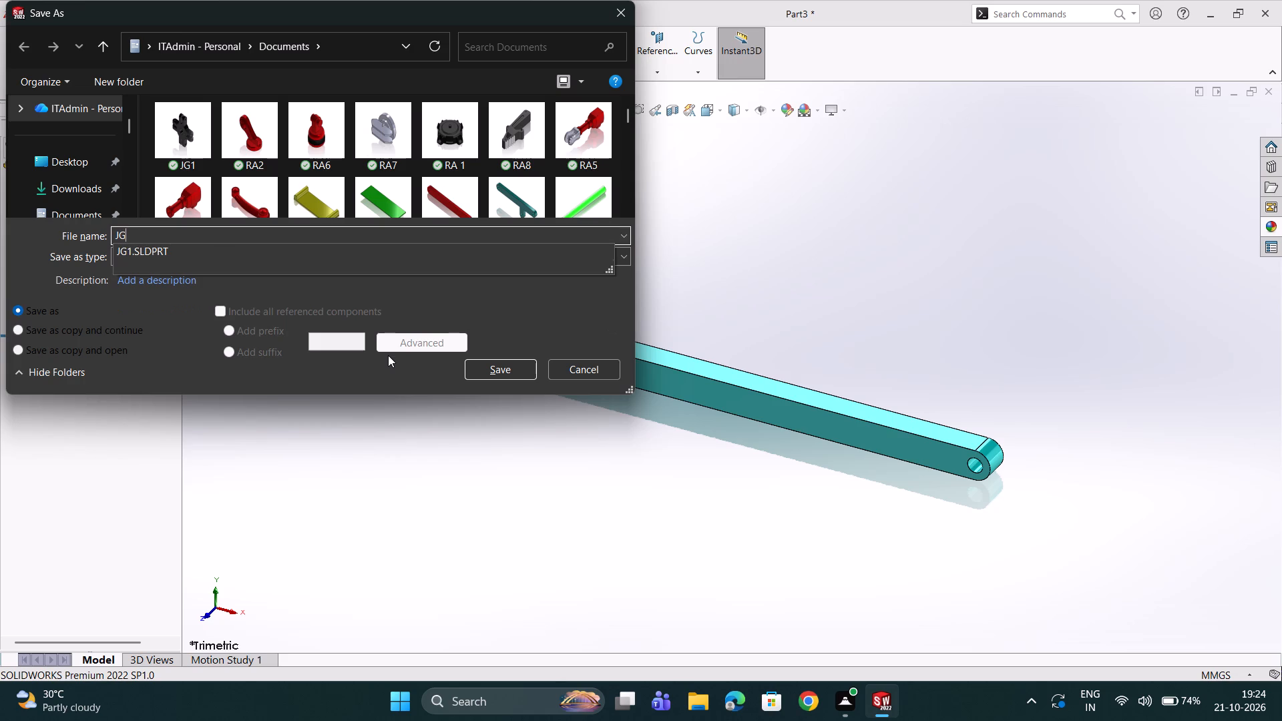
key(2)
key(Return)
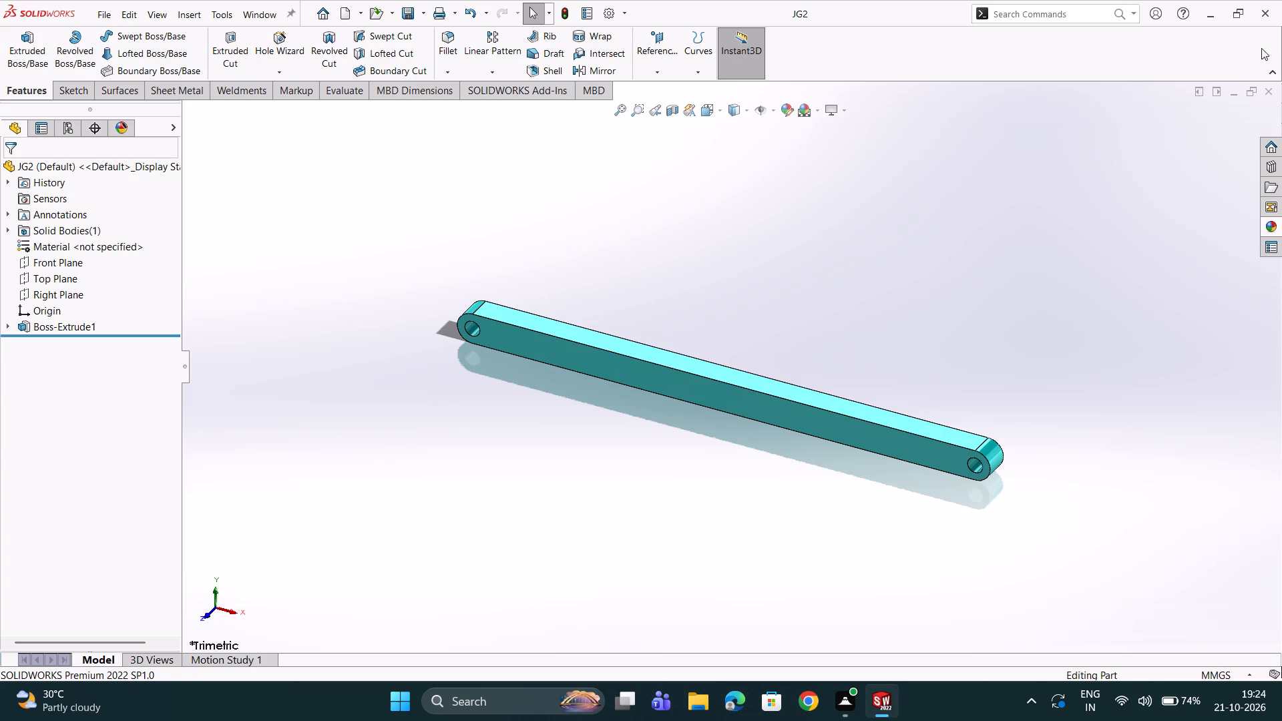
click(1267, 97)
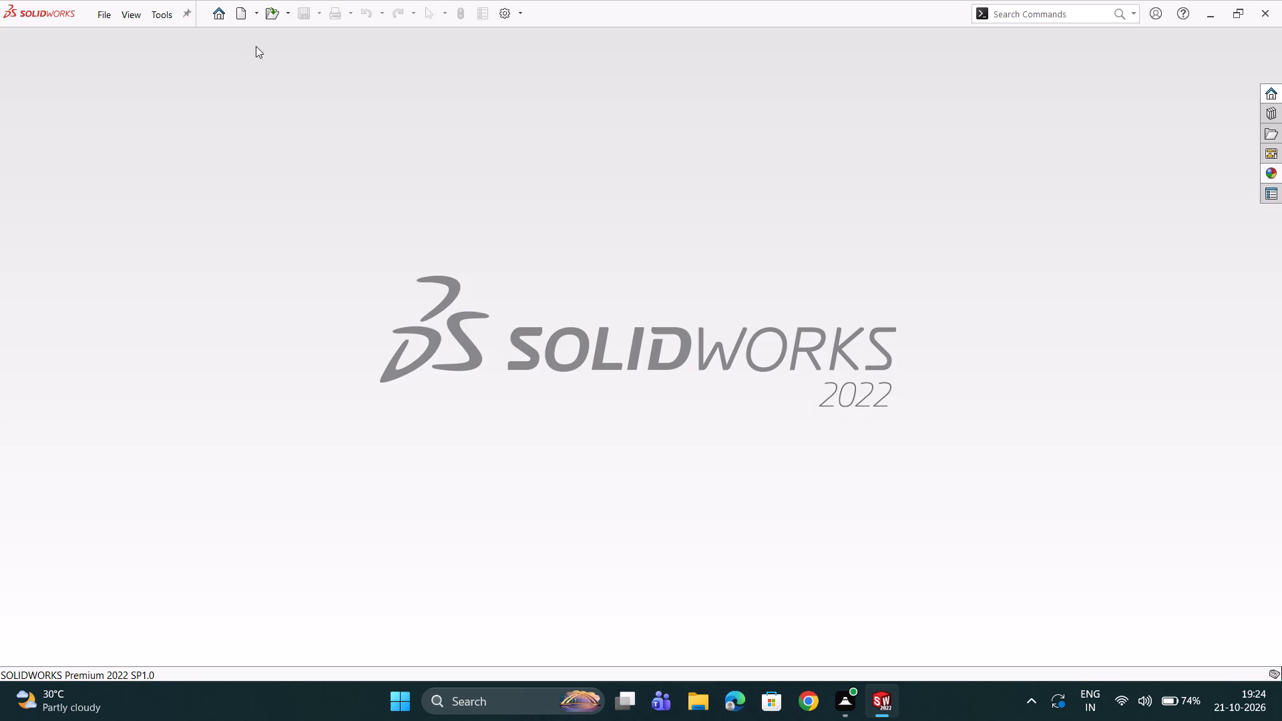
Create a new part document and set its unit system to MMGS.
click(222, 15)
click(353, 189)
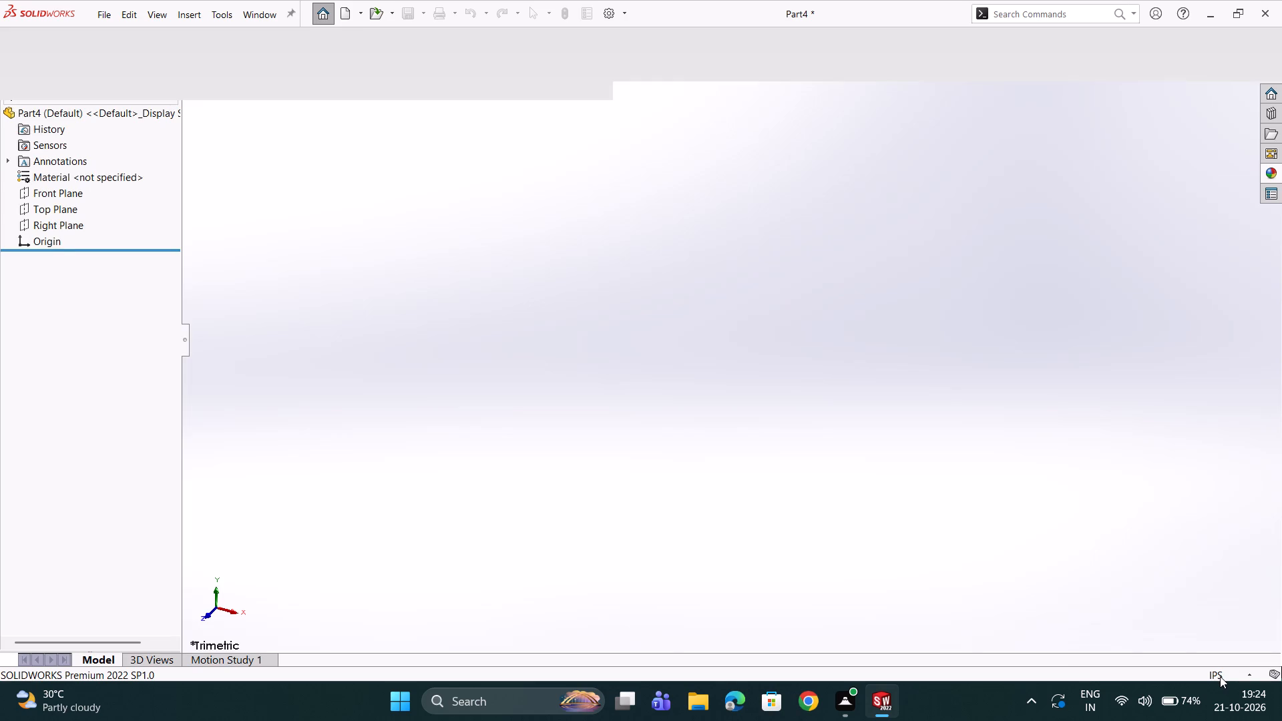
click(1220, 676)
click(1144, 611)
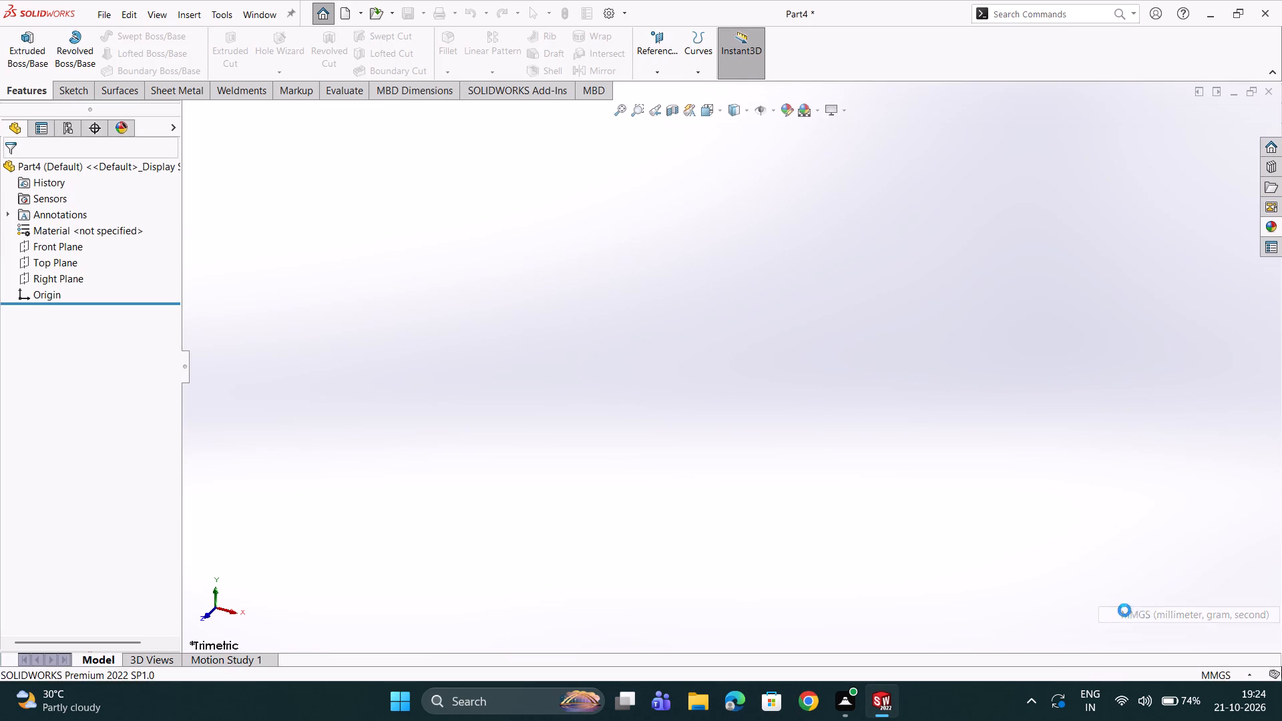
Sketch two concentric circles centred on the origin on the Front Plane, with radii of about 78 mm and 66 mm.
click(56, 242)
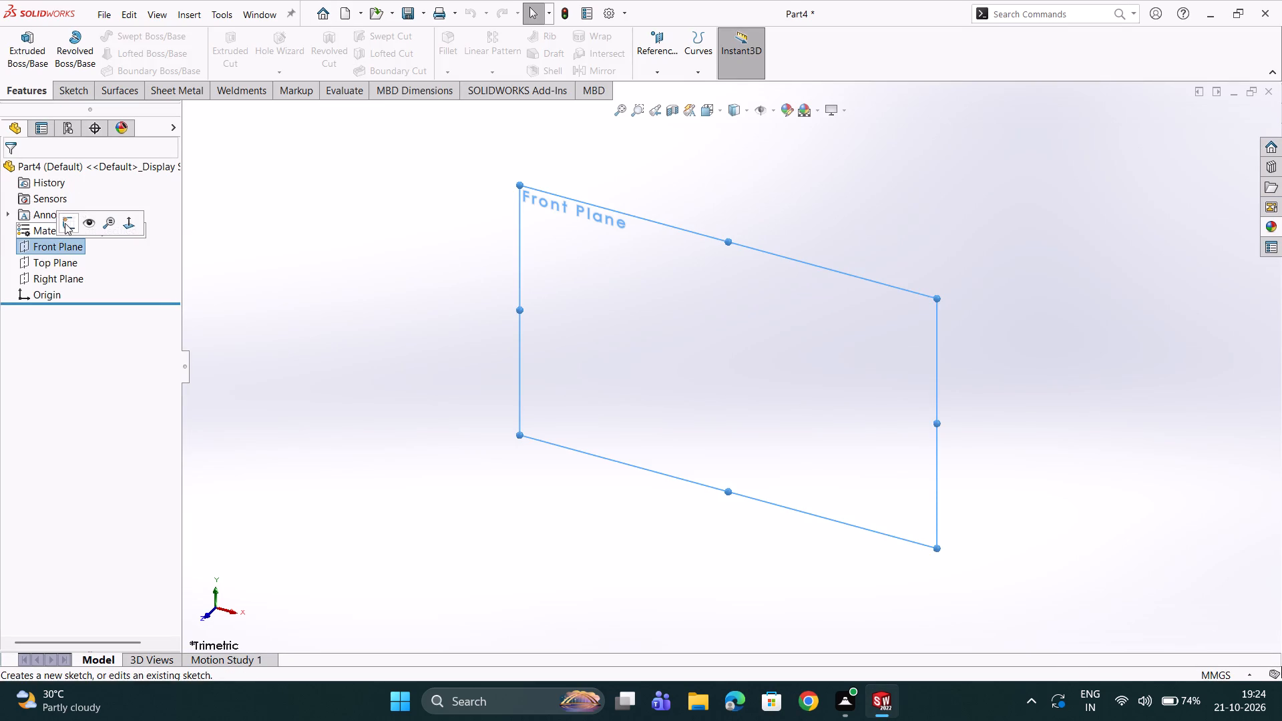
double_click(65, 223)
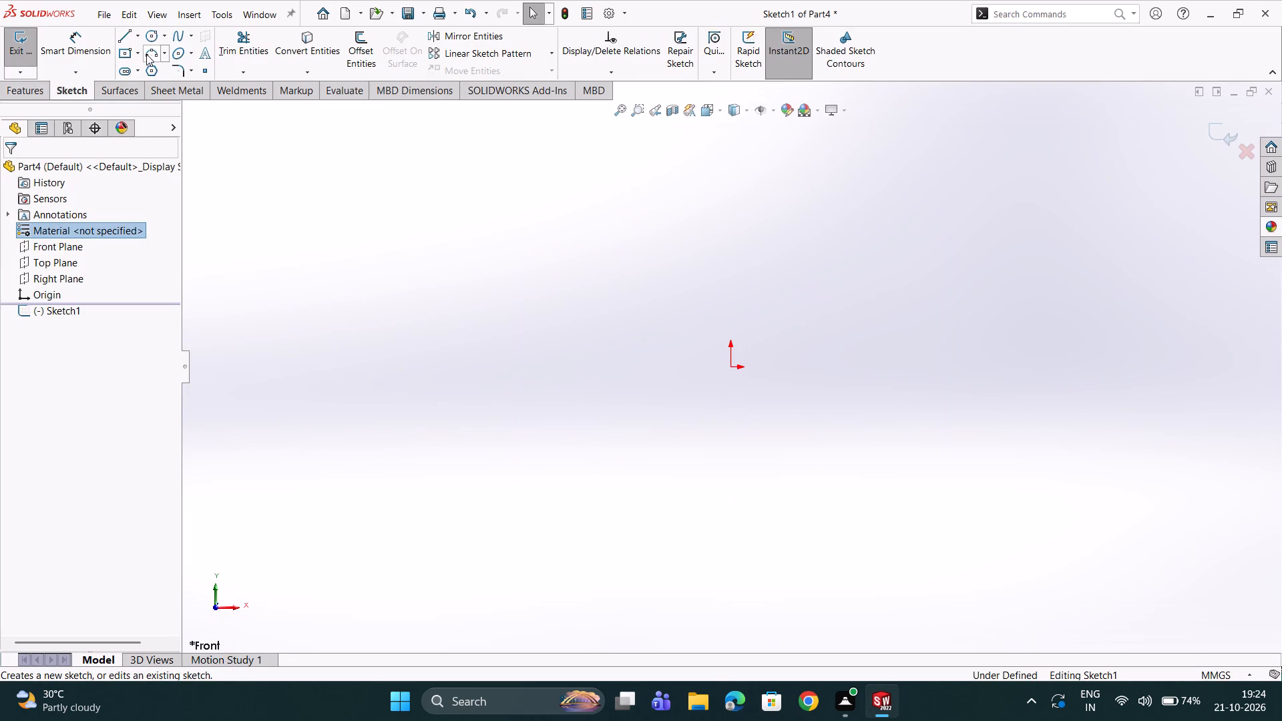
click(152, 33)
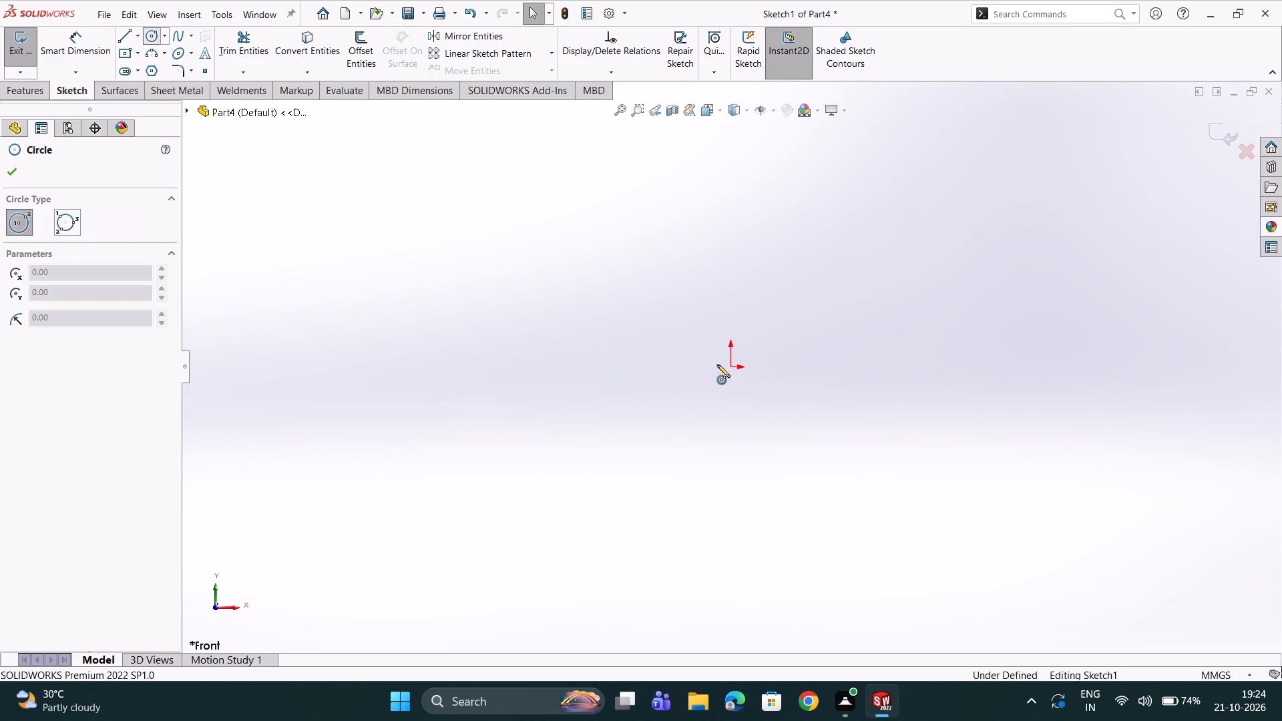
click(730, 367)
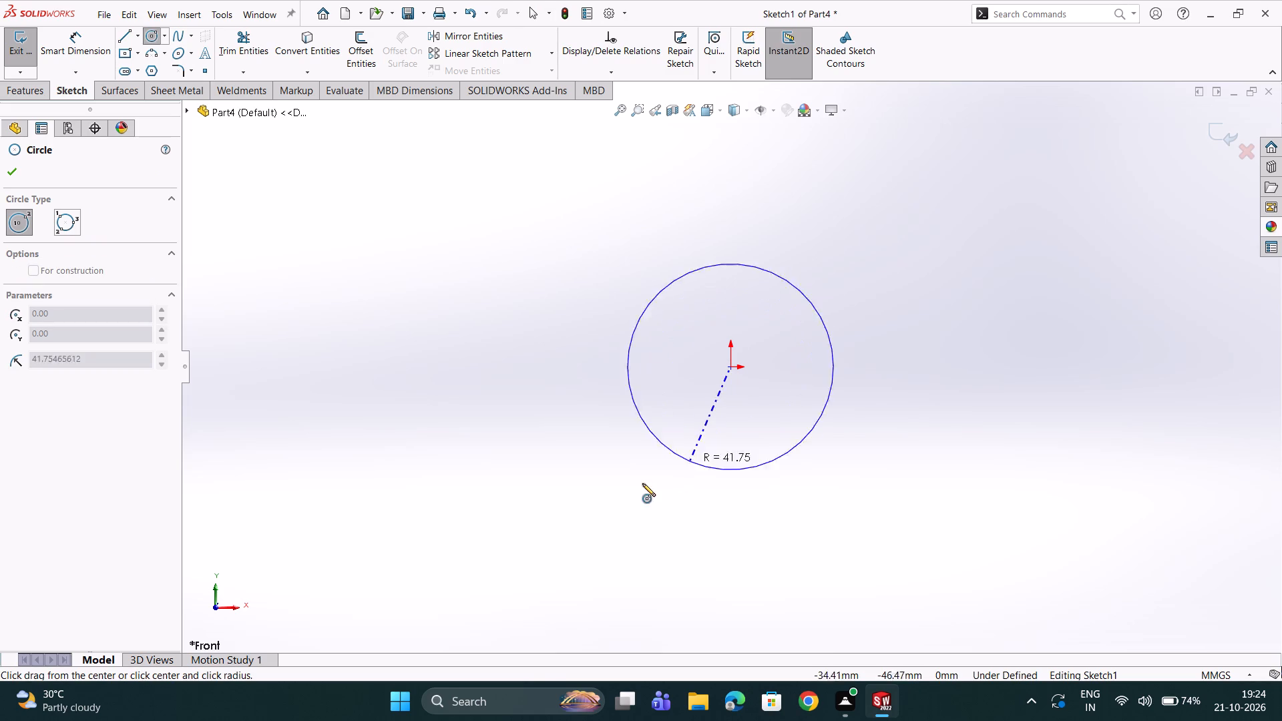
click(603, 509)
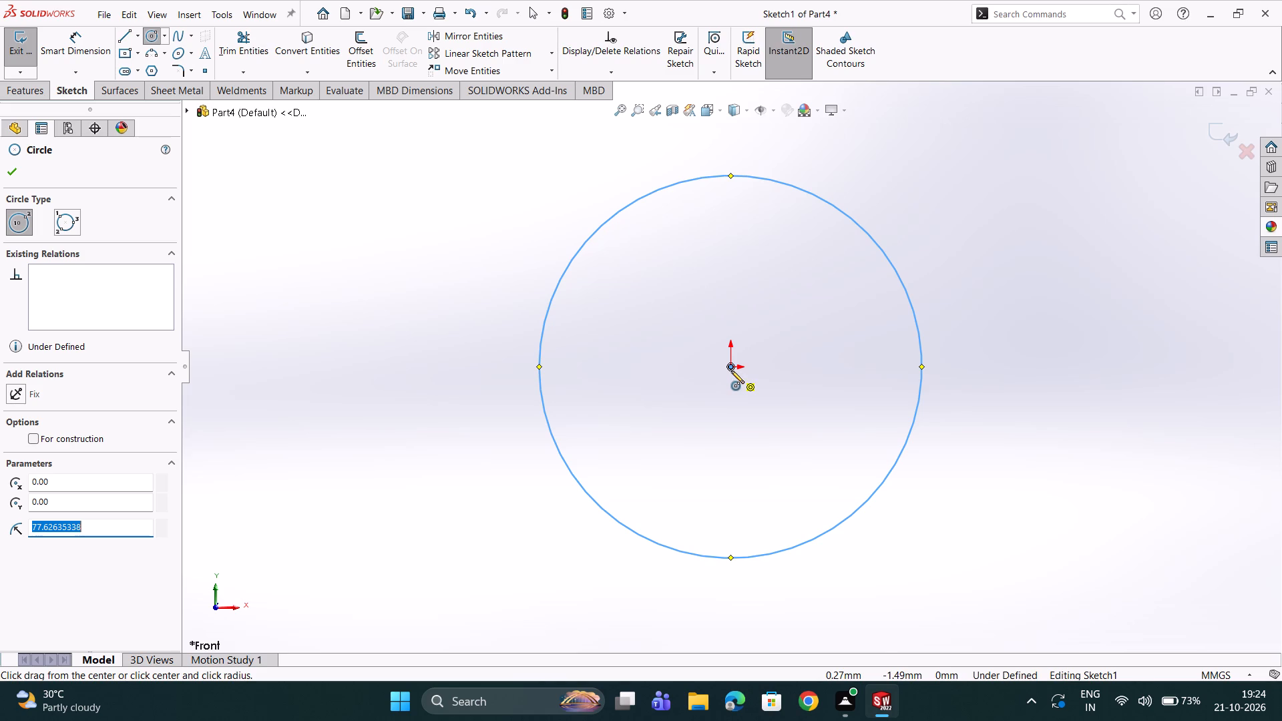
click(731, 365)
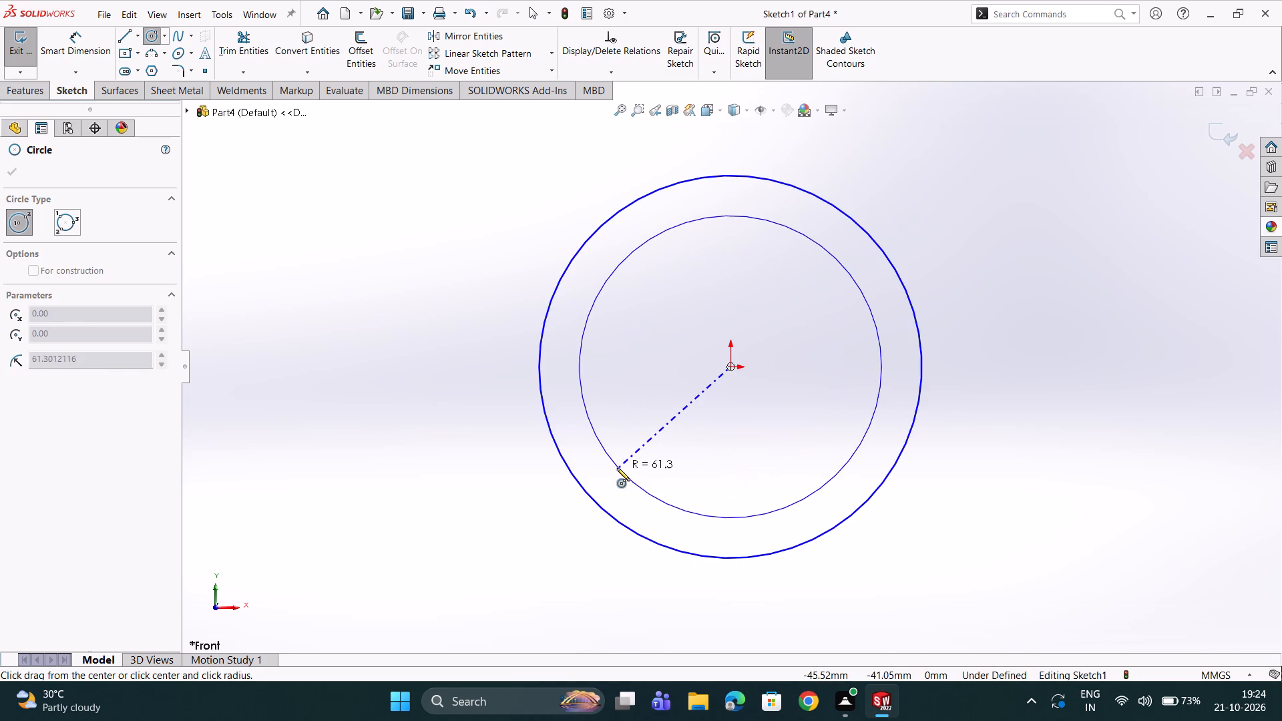
click(612, 477)
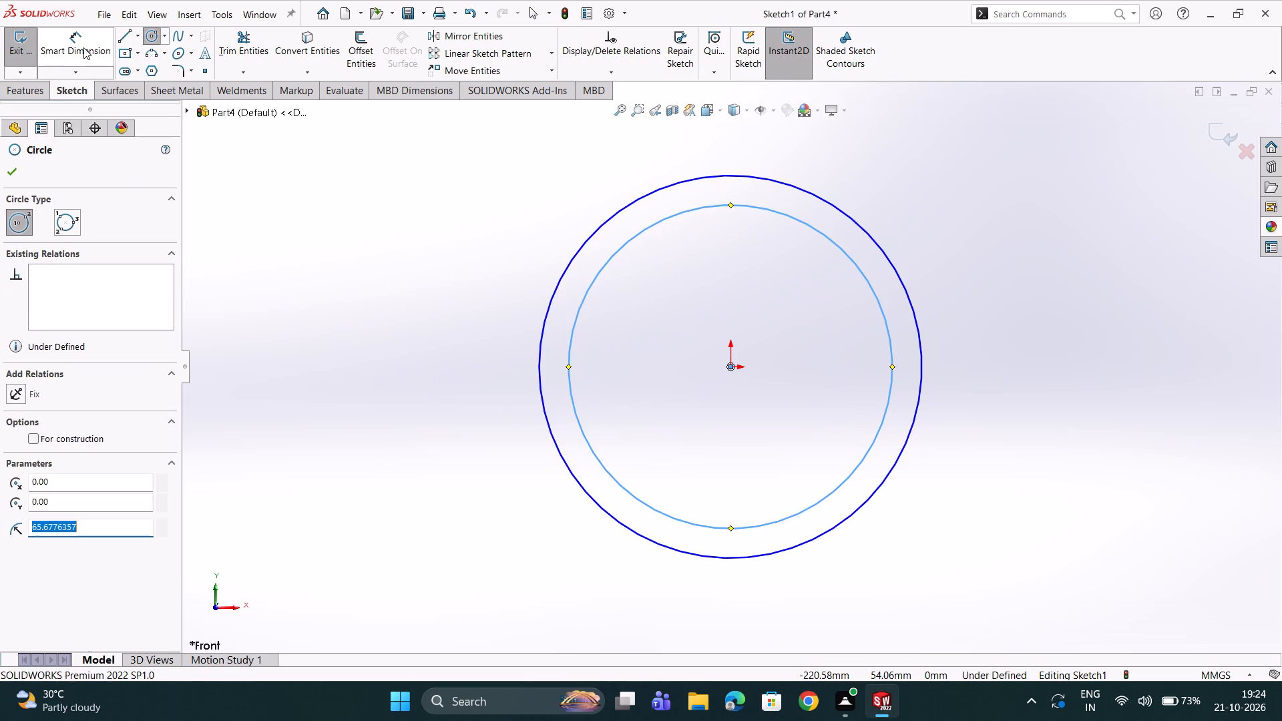
Dimension the larger sketched circle's diameter as 100 mm and the smaller one's as 120 mm.
click(83, 47)
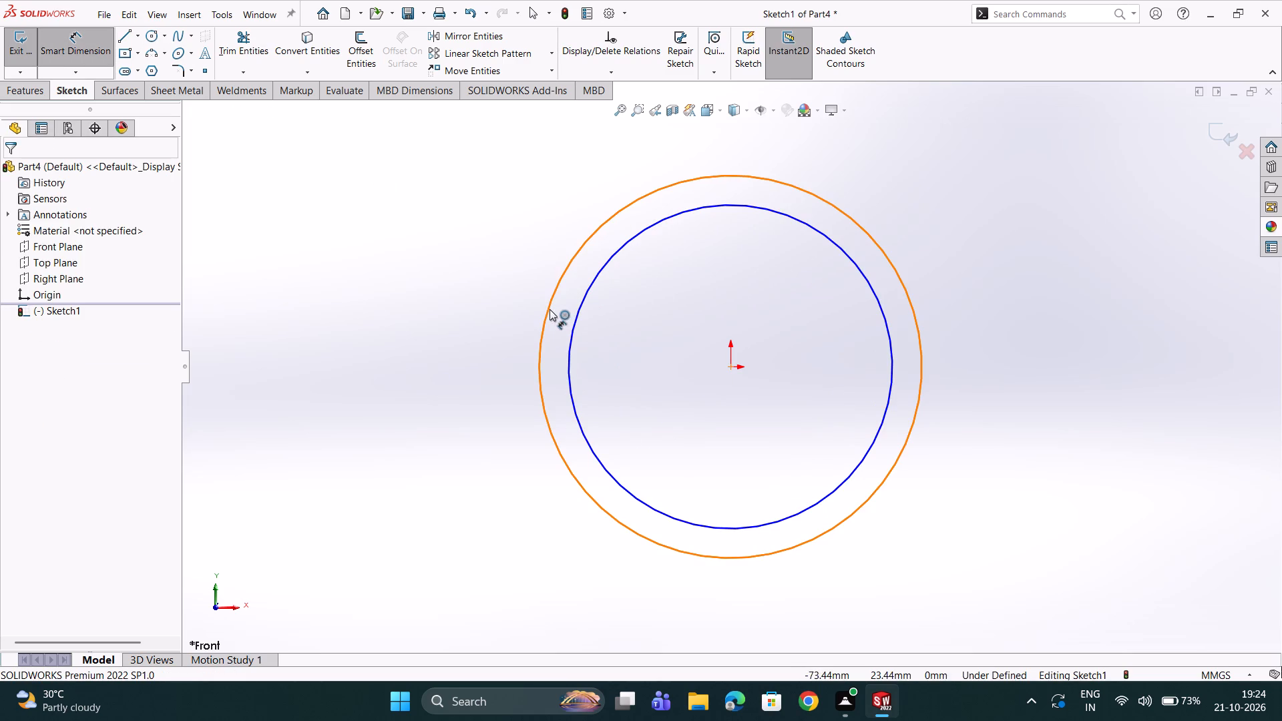
click(550, 309)
click(491, 296)
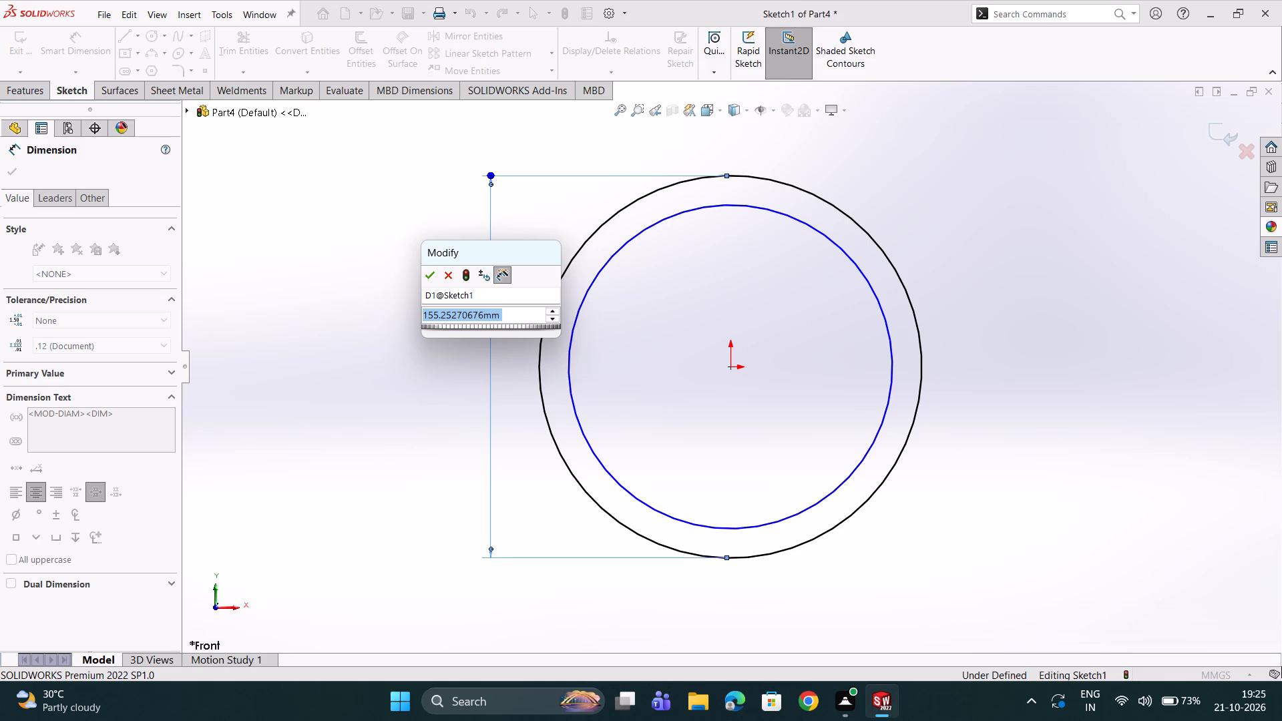
text(100)
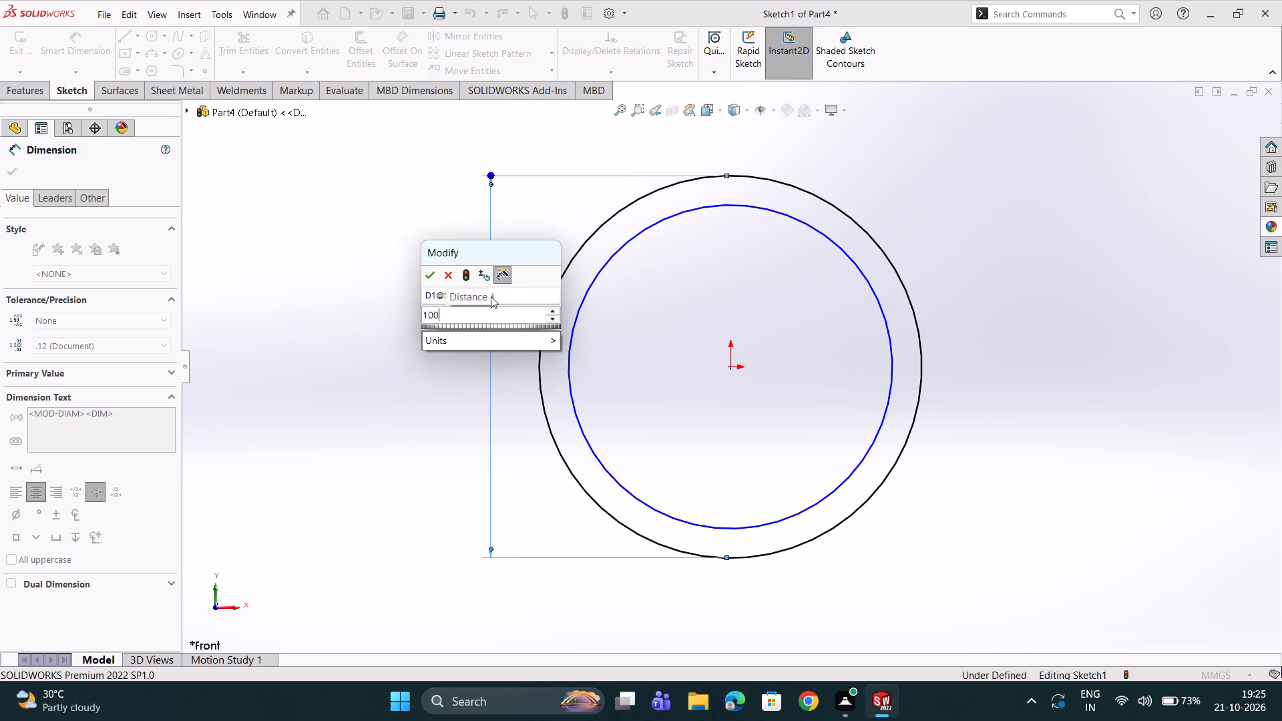
key(Return)
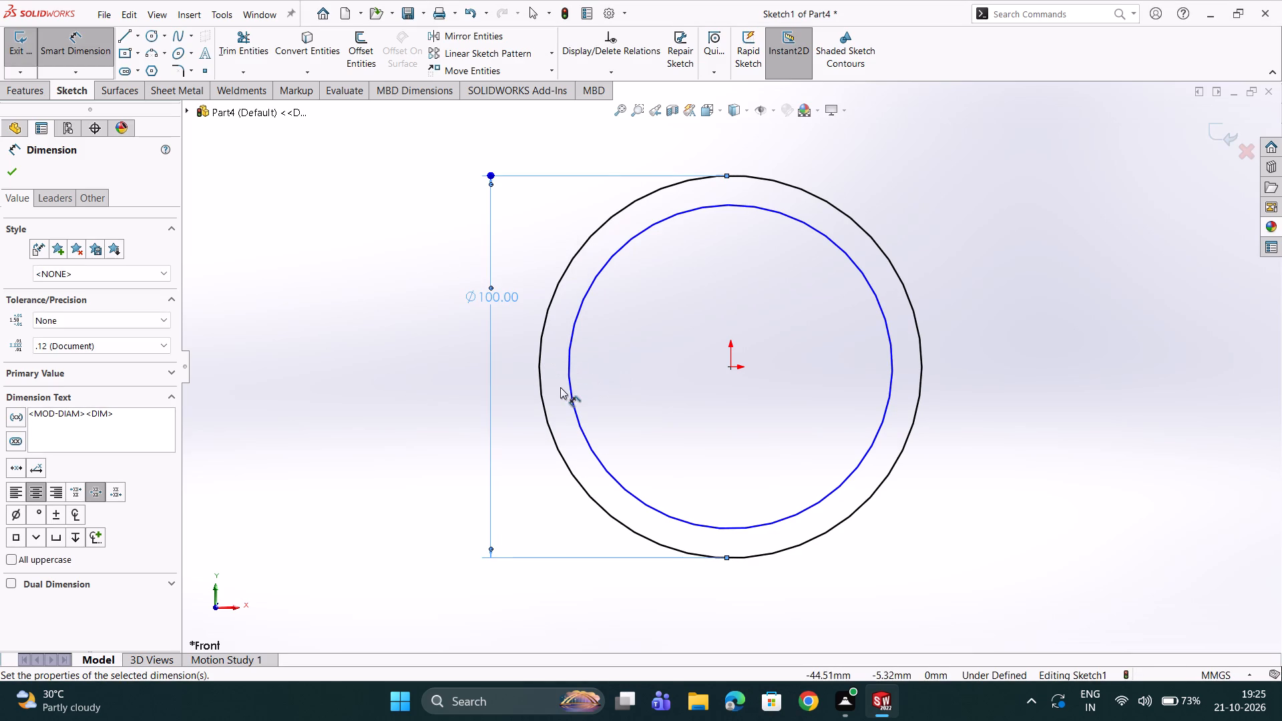
click(604, 463)
click(533, 572)
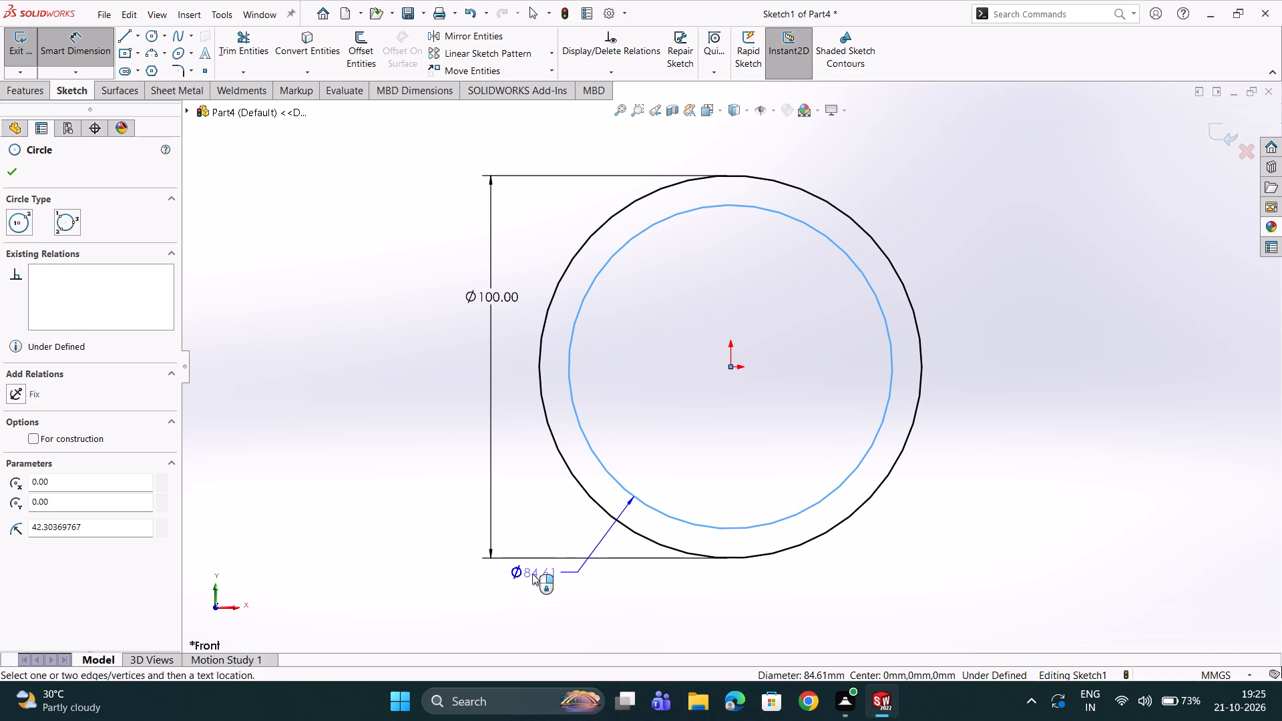
text(120)
key(Return)
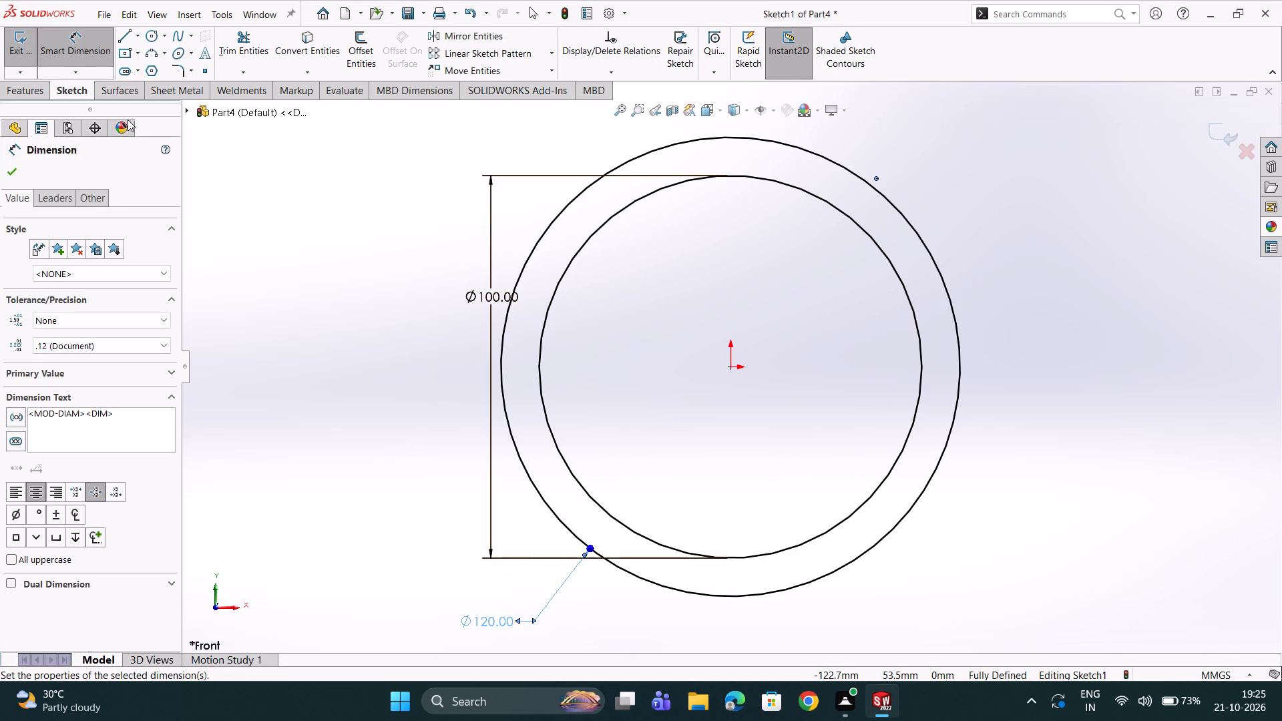
click(10, 172)
Draw a vertical centerline through the origin, from the bottom to the top of the 120 mm circle.
click(137, 33)
click(146, 68)
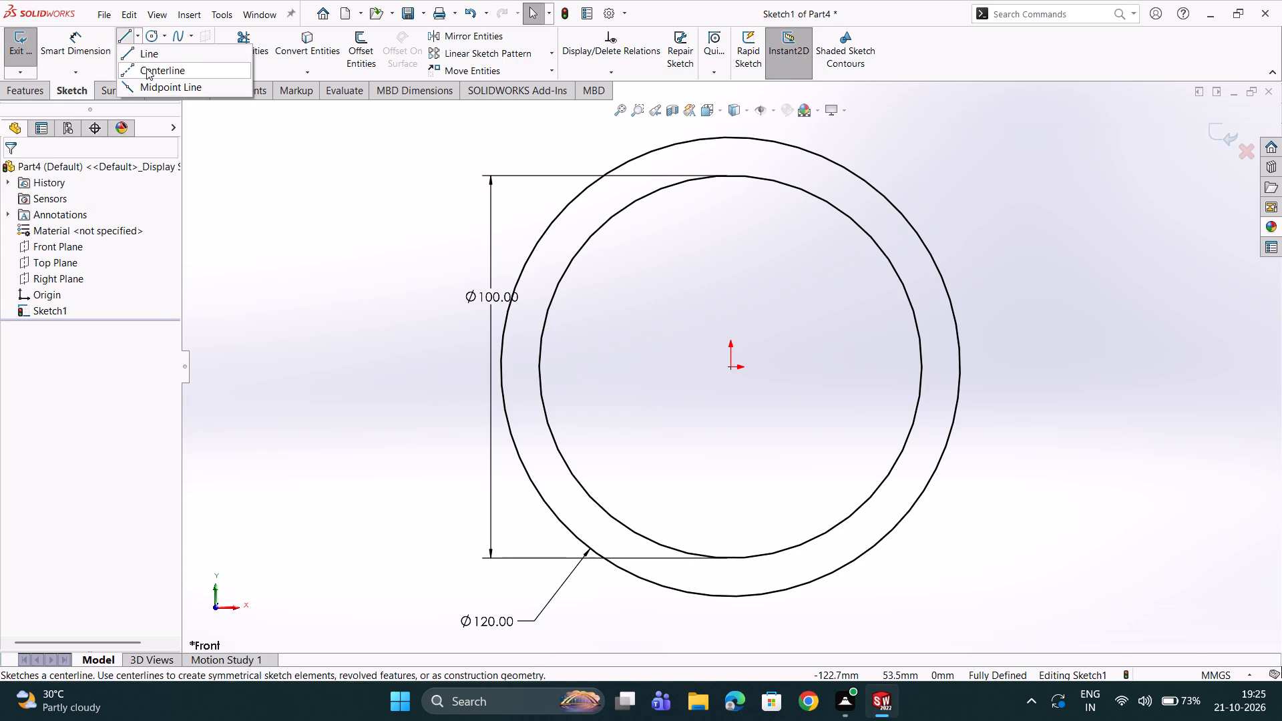
click(730, 138)
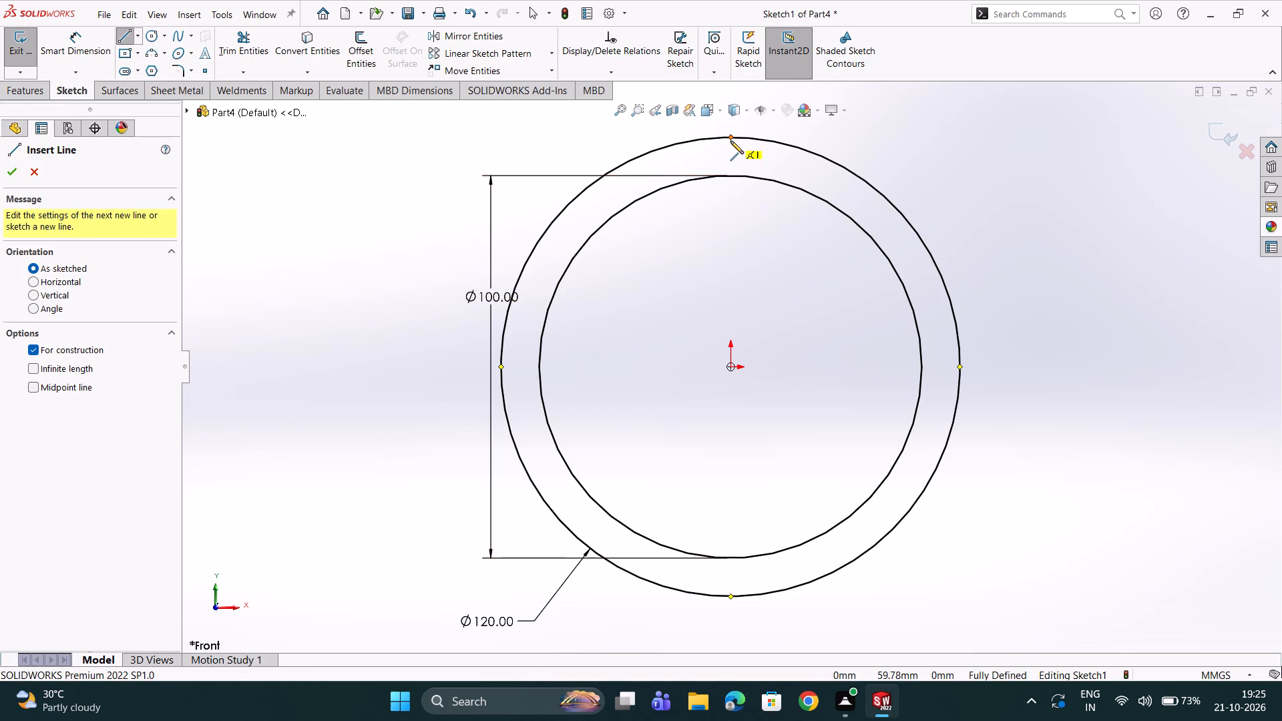
double_click(730, 596)
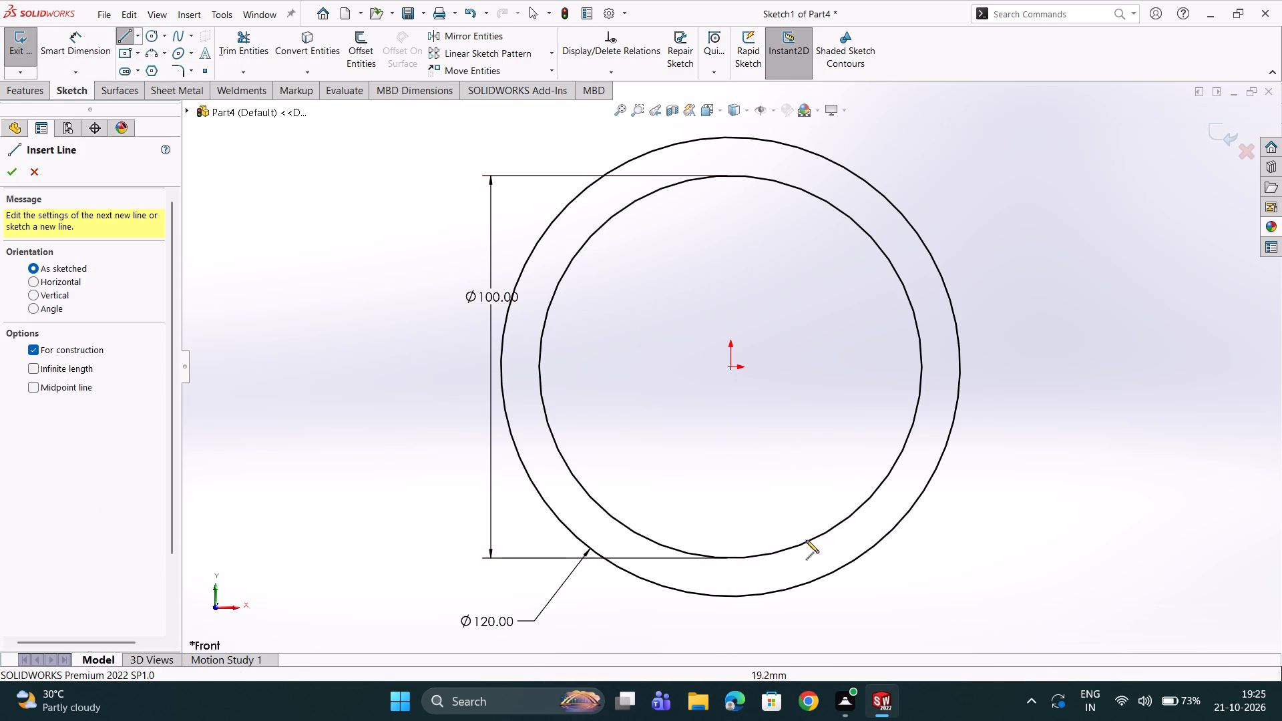
click(730, 595)
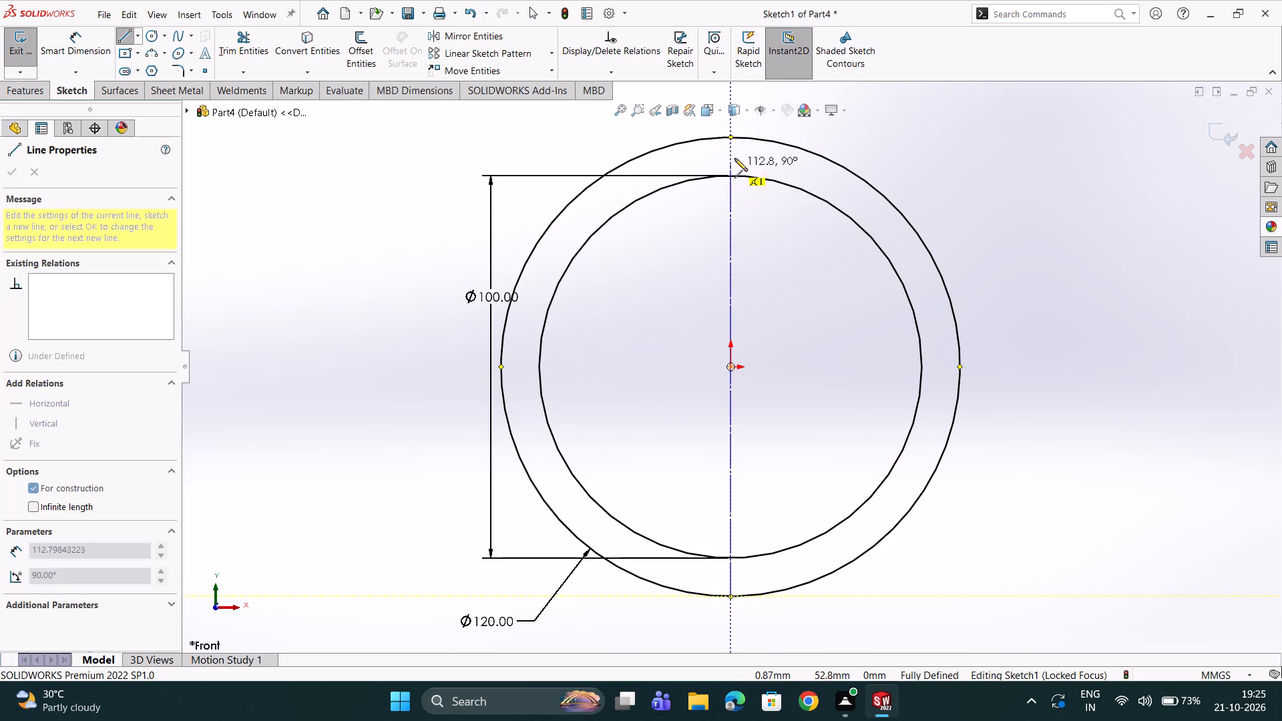
click(732, 140)
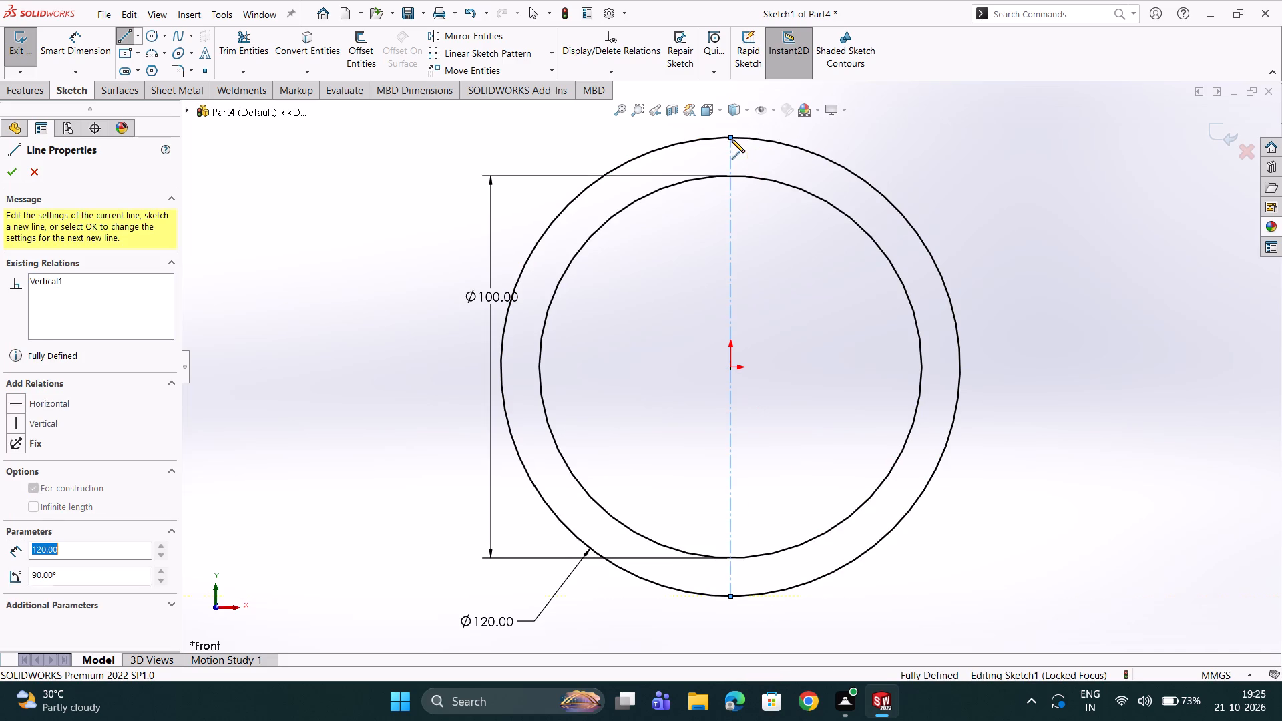
Trim away the halves of both circles on the positive X side of the centerline.
double_click(241, 37)
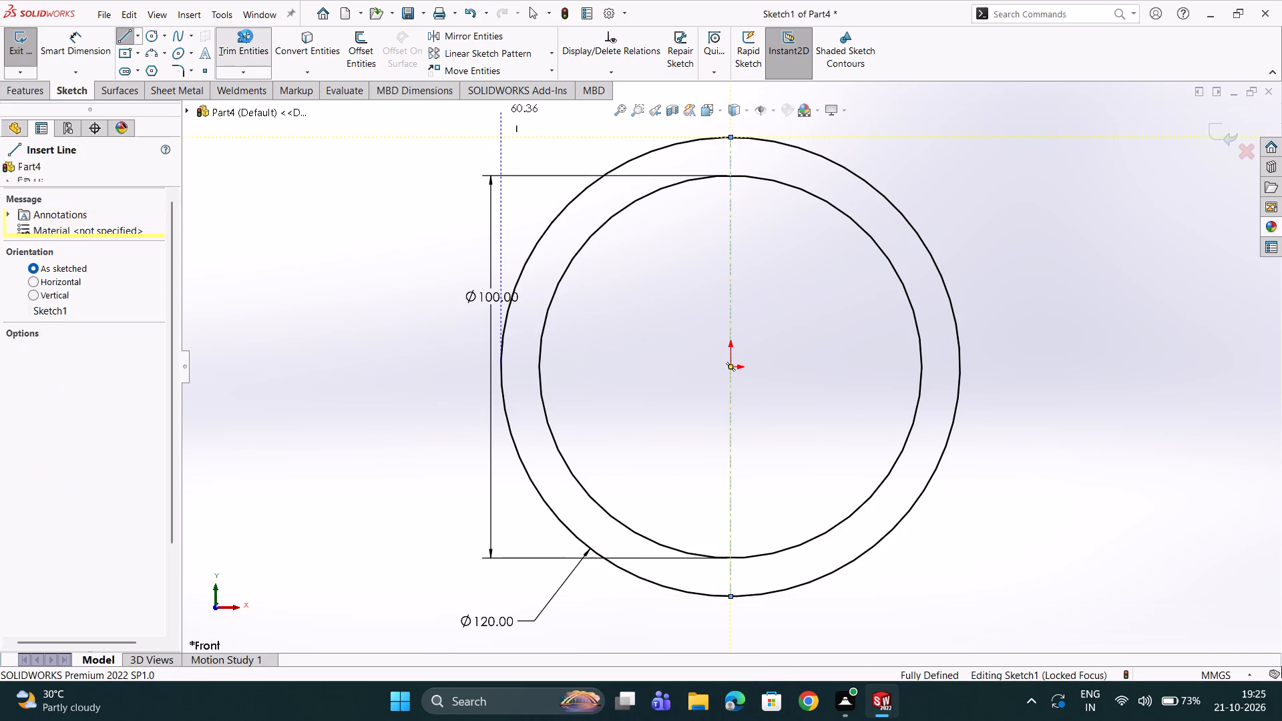
click(892, 266)
click(913, 223)
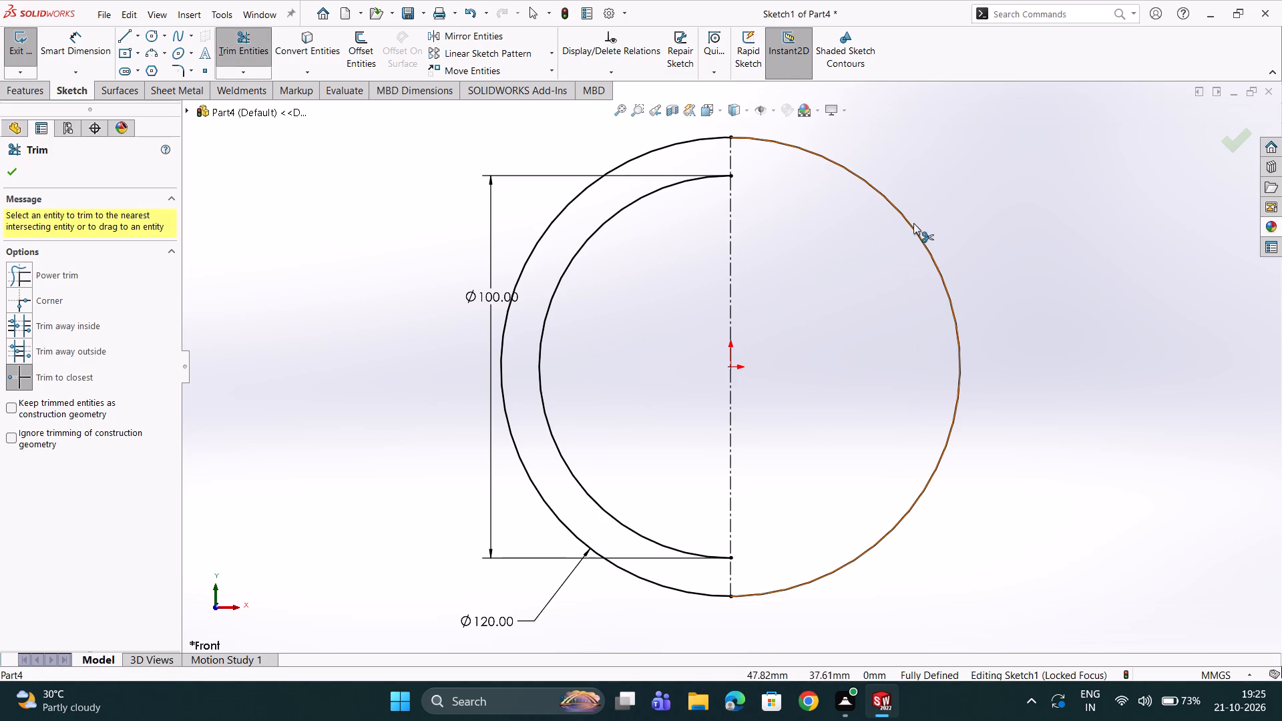
scroll(785, 298, up, 1)
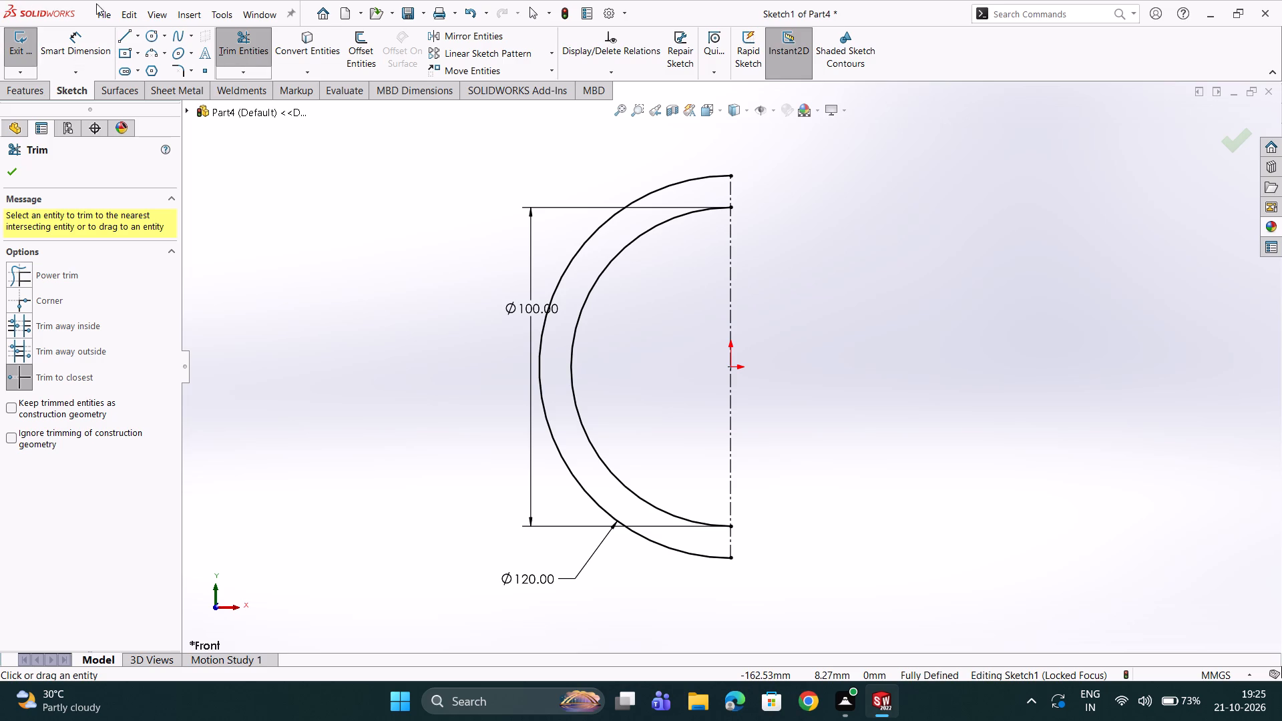
Join the upper ends of the two semicircles with an outward-bulging 180° three-point arc of 5 mm radius.
click(148, 52)
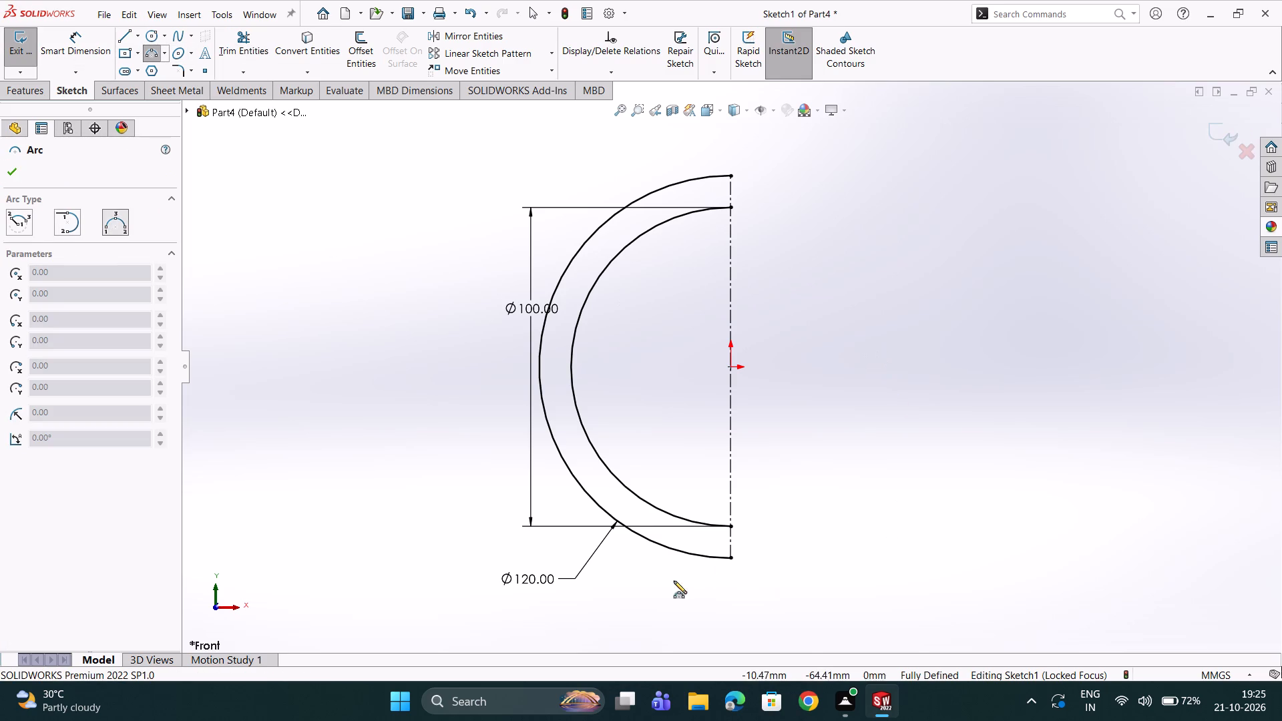
click(733, 179)
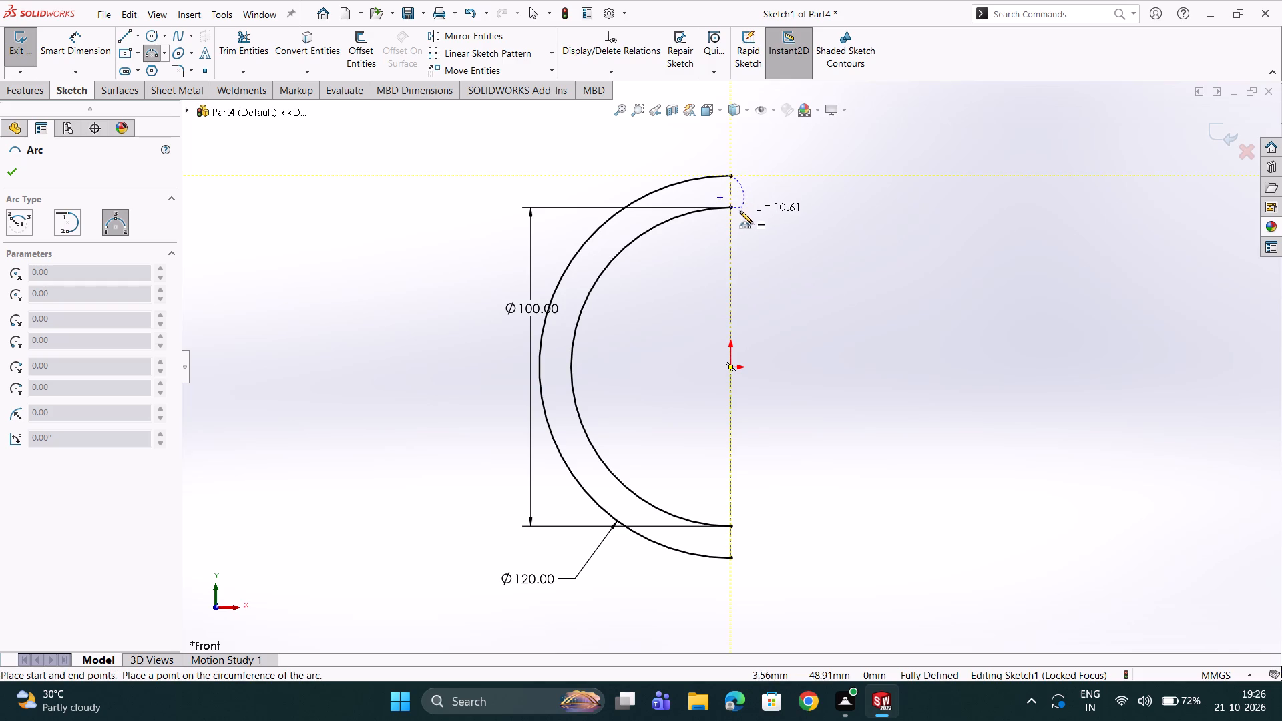
click(732, 209)
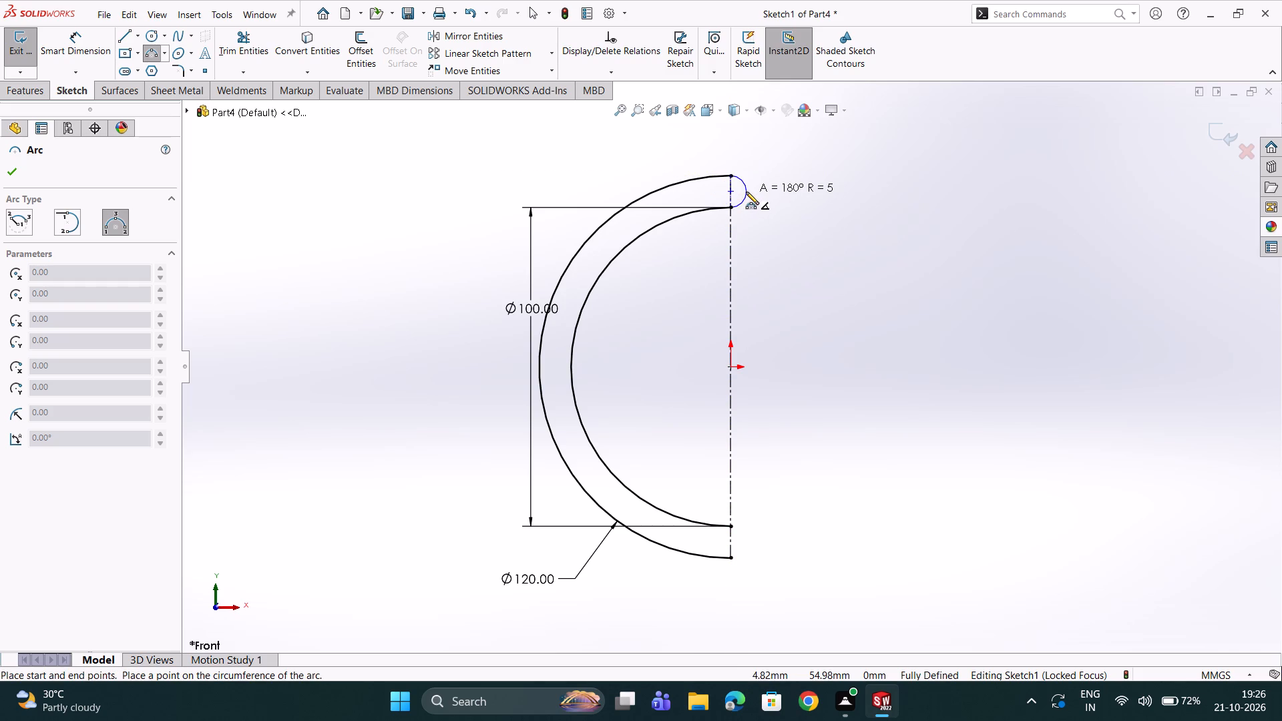
click(746, 192)
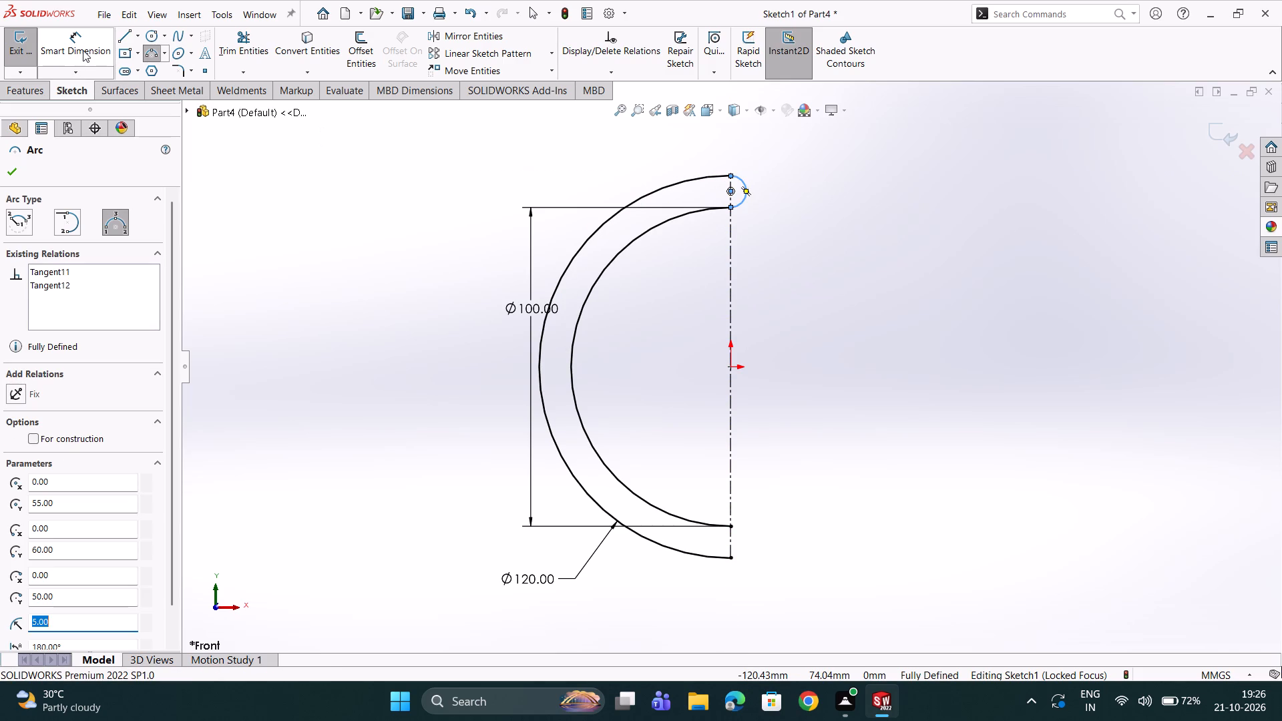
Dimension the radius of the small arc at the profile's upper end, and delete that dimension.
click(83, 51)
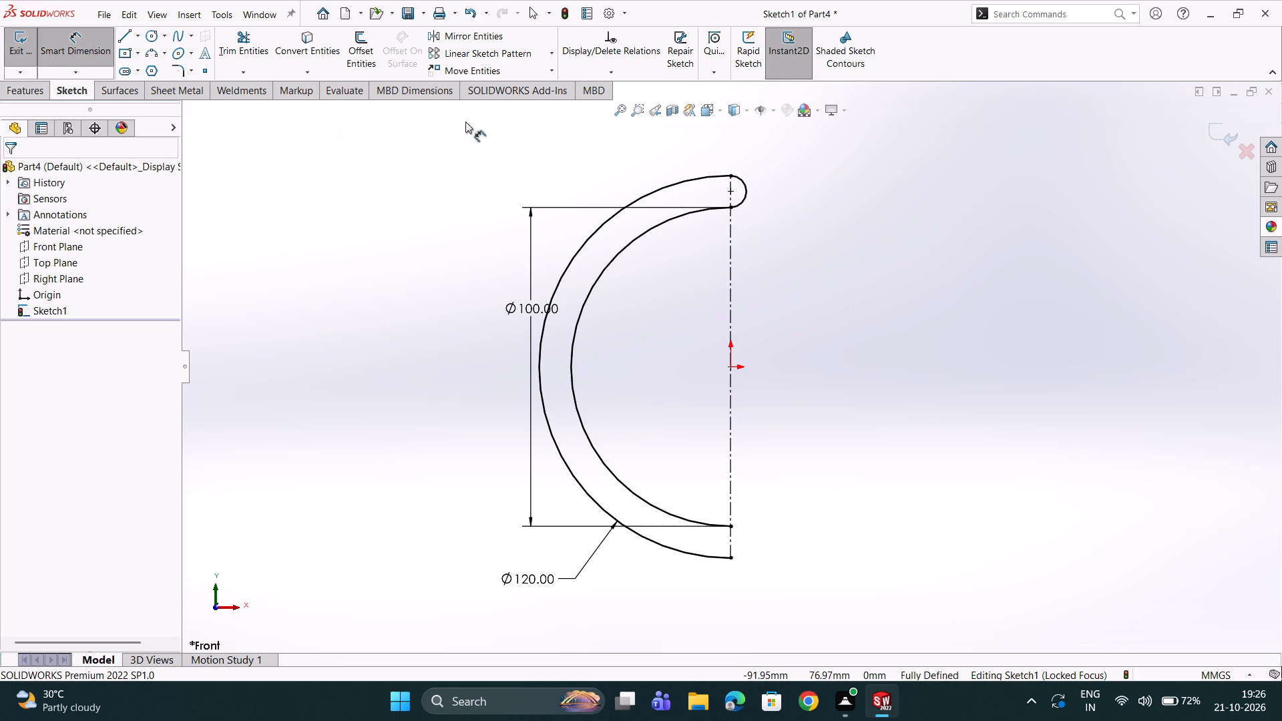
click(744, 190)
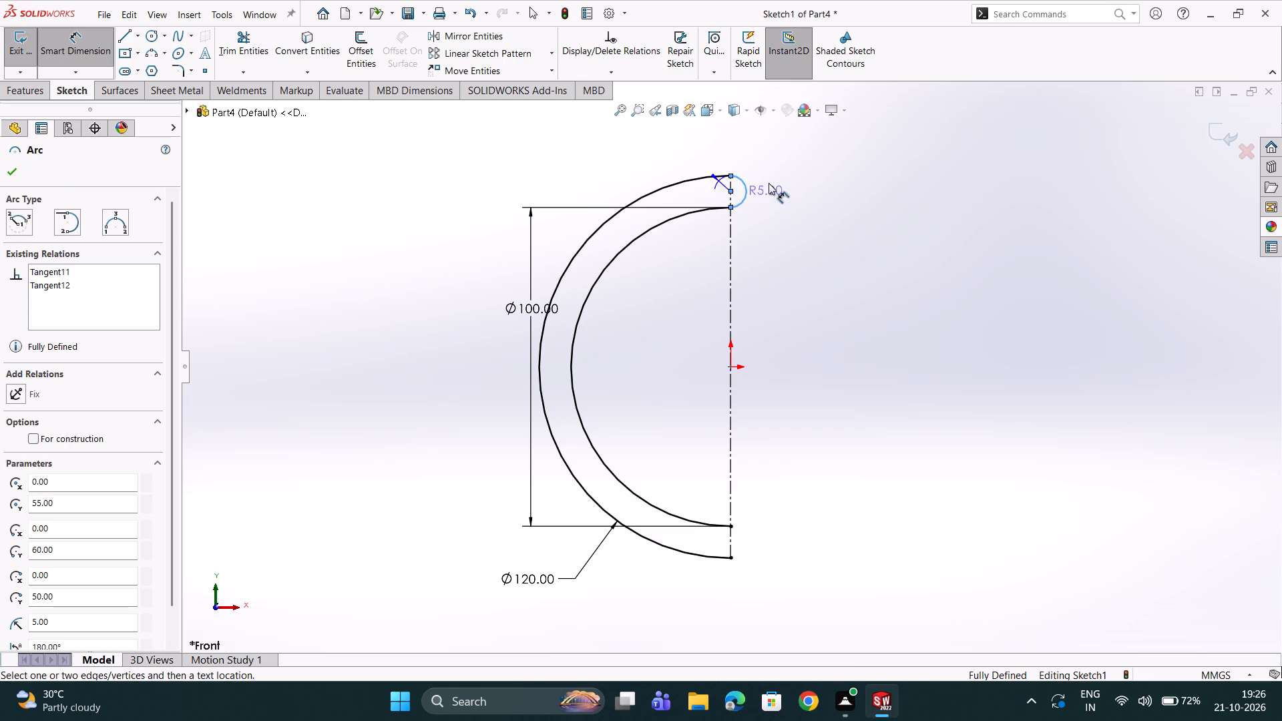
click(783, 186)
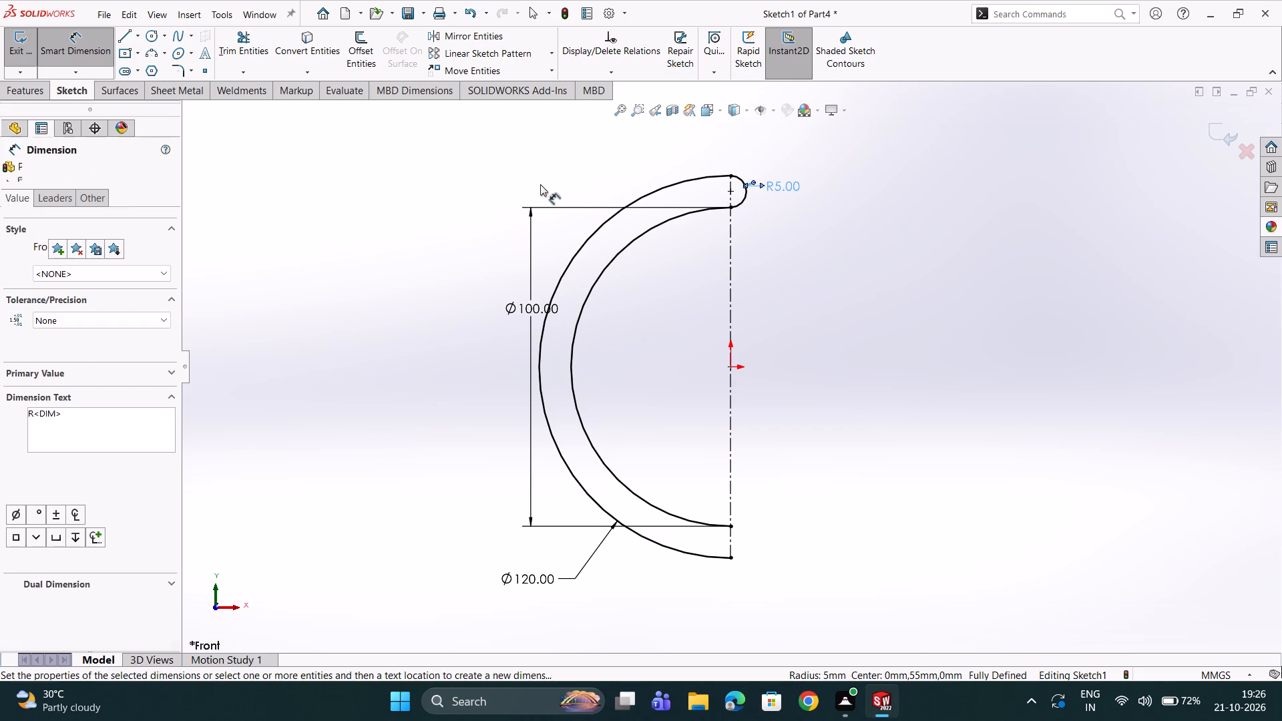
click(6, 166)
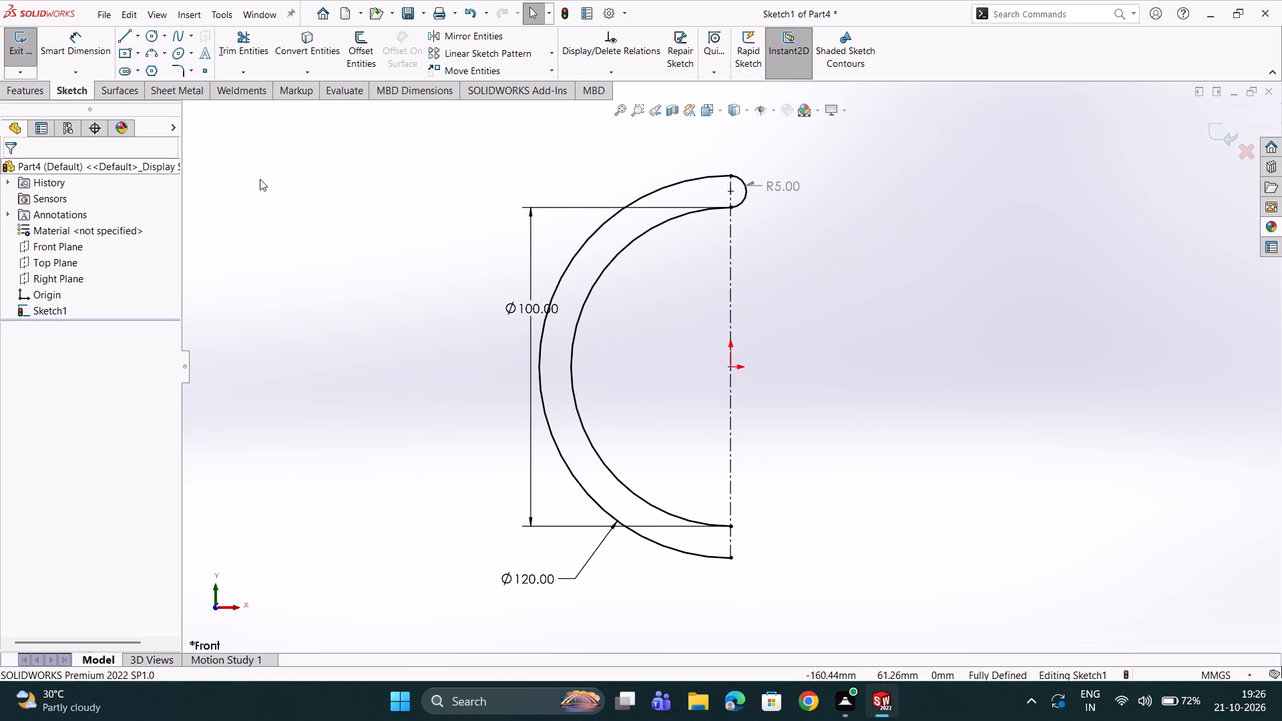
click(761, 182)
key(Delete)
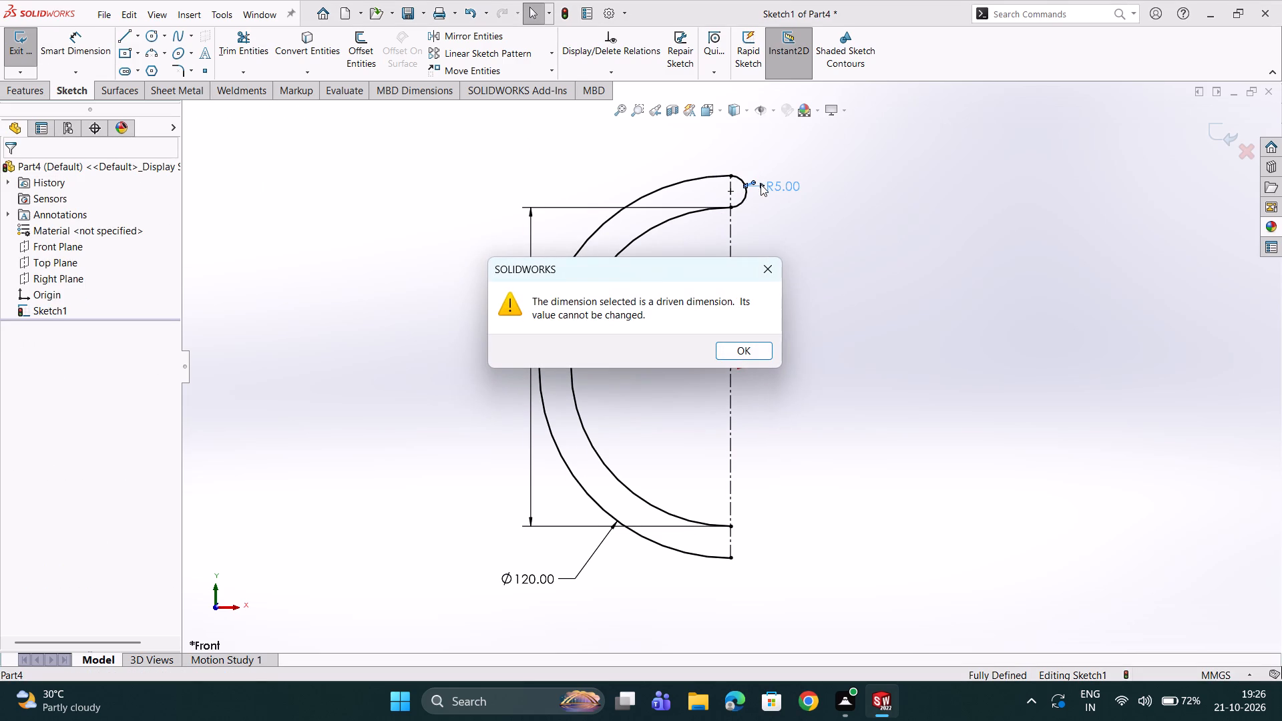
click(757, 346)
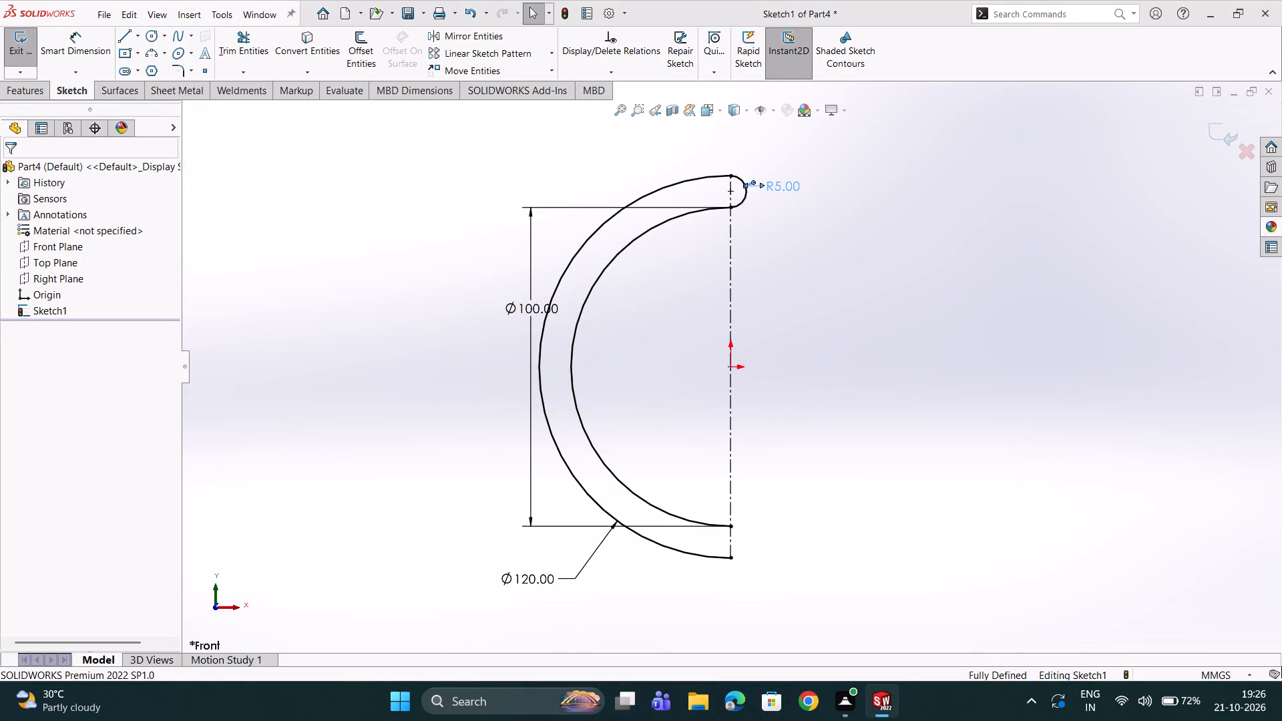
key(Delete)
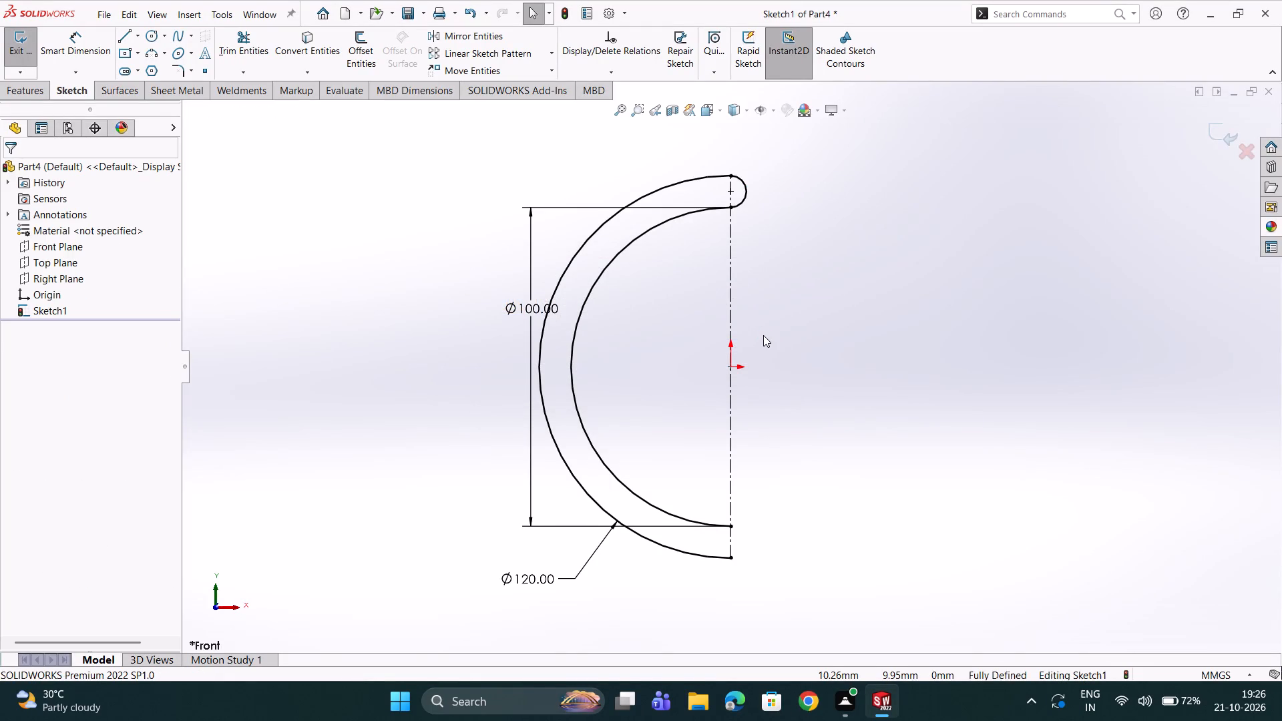
Close the C profile's lower end with a vertical 10 mm line joining the endpoints of the two large arcs.
click(122, 37)
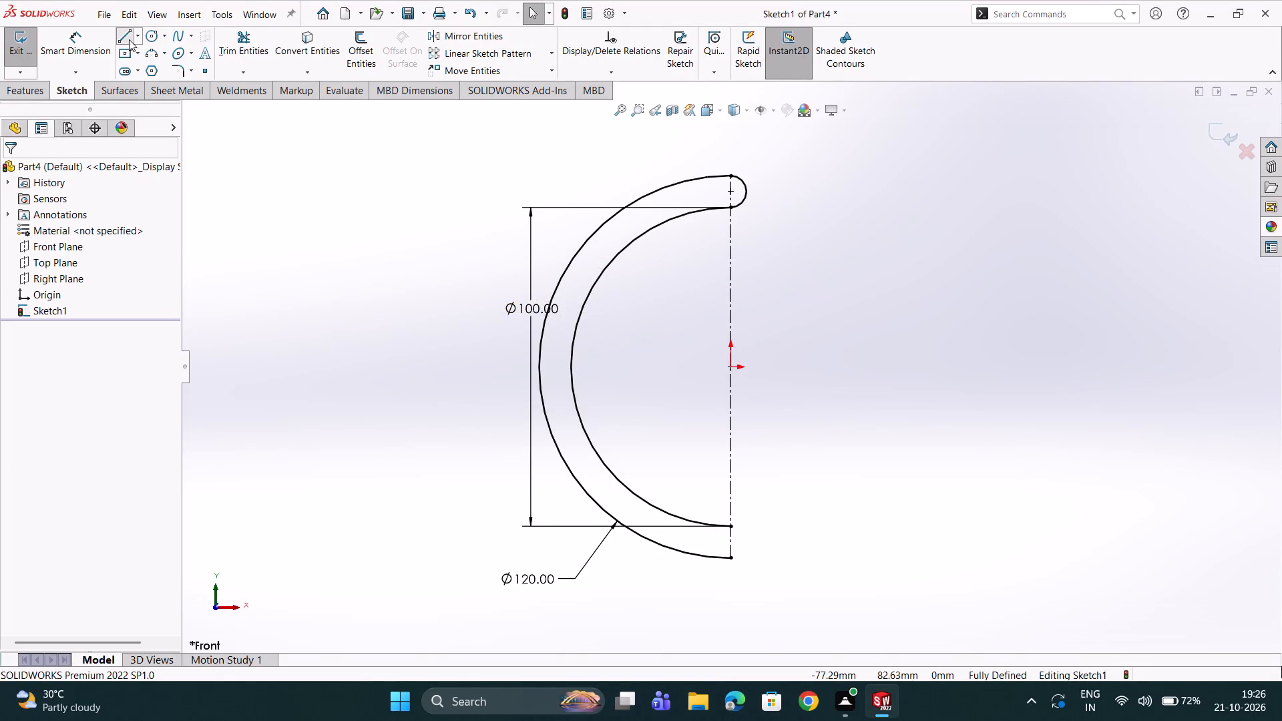
click(730, 529)
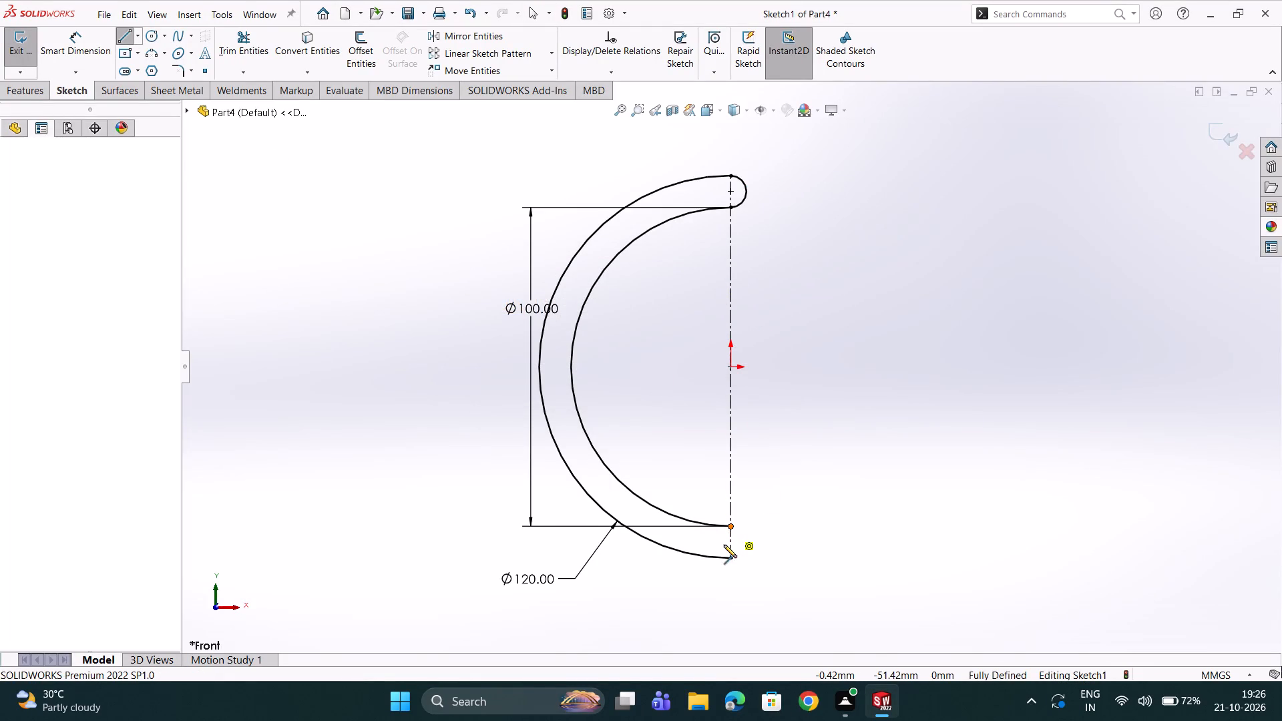
click(728, 556)
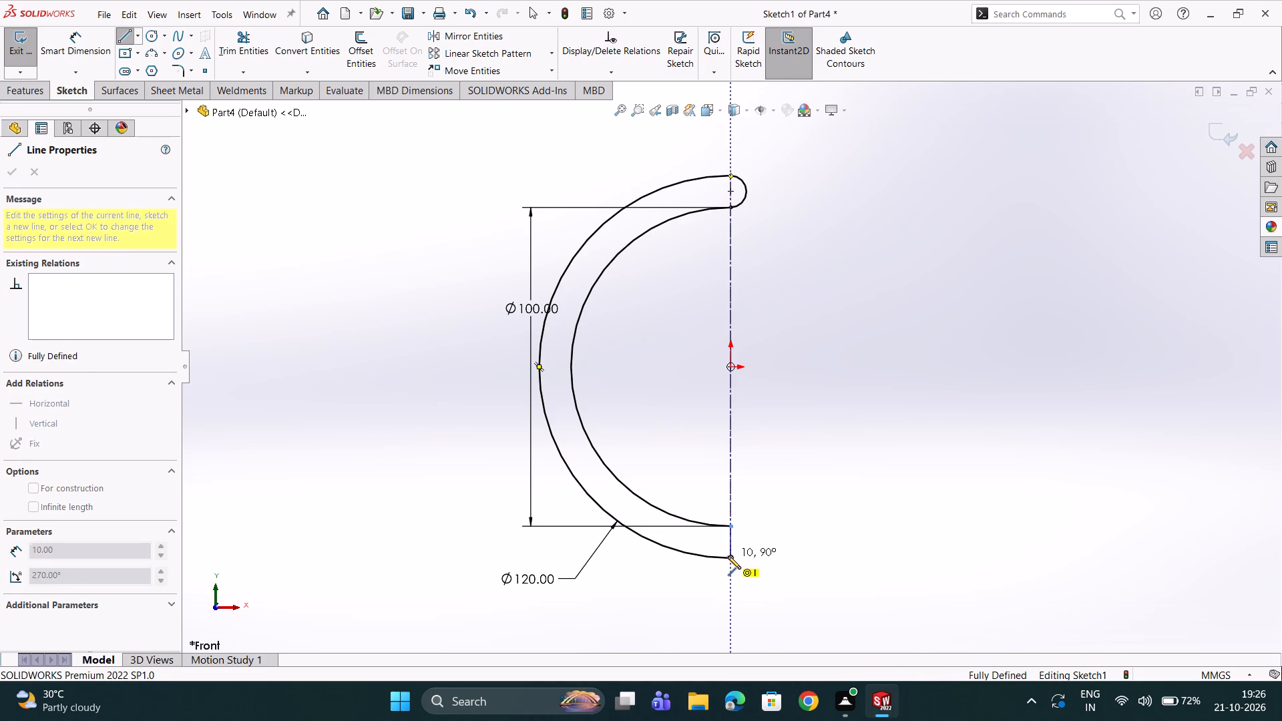
click(11, 178)
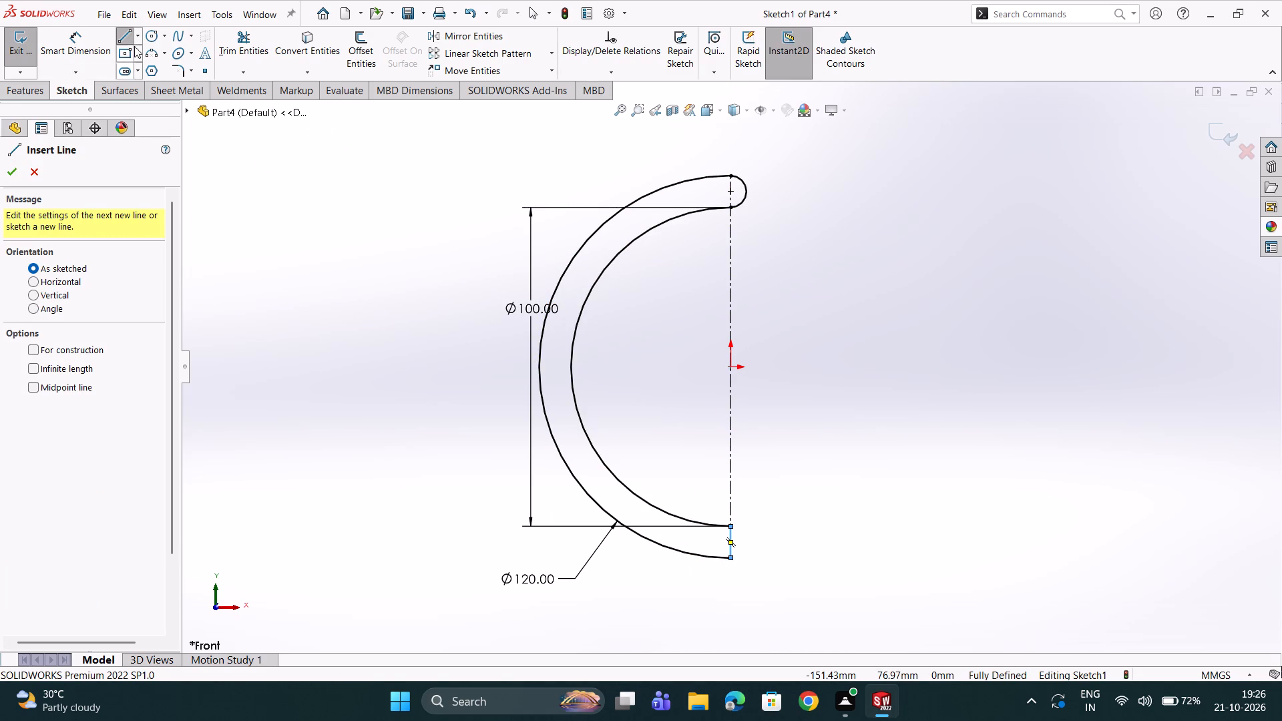
Draw a circle of about 3.4 mm radius within the band's upper-left portion and one of about 3 mm radius centred on the small end arc.
click(146, 30)
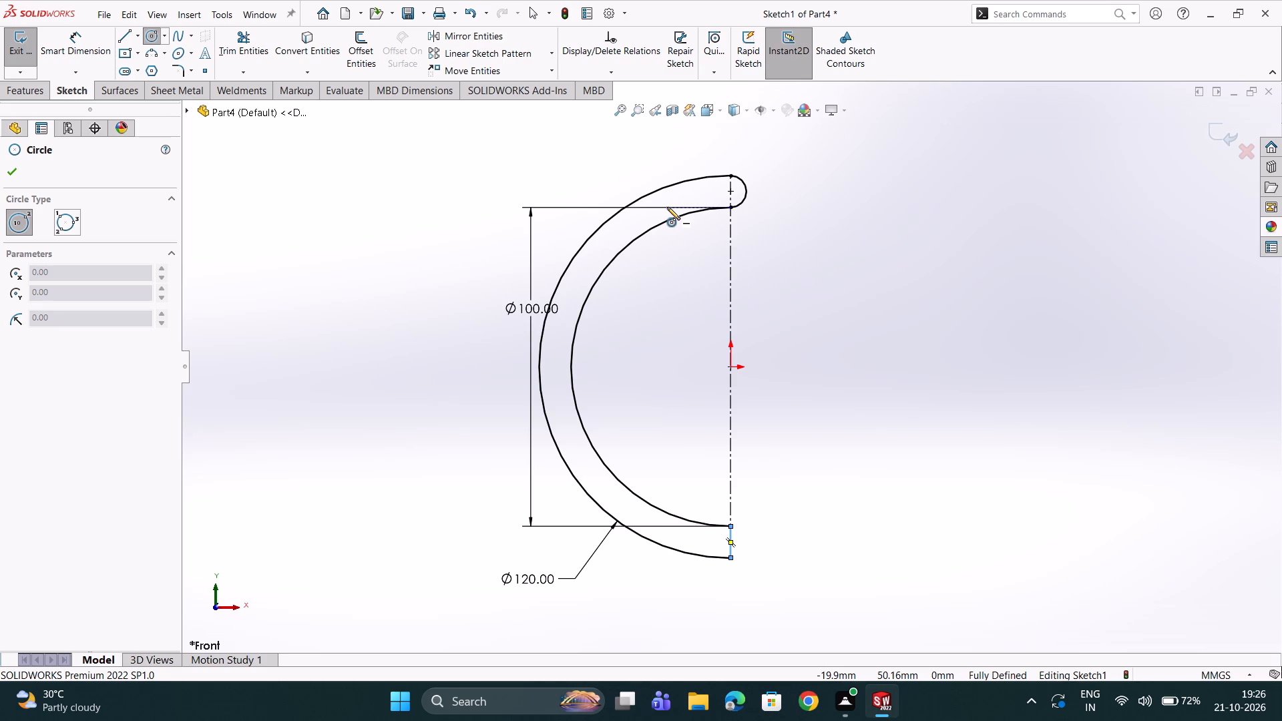
click(574, 285)
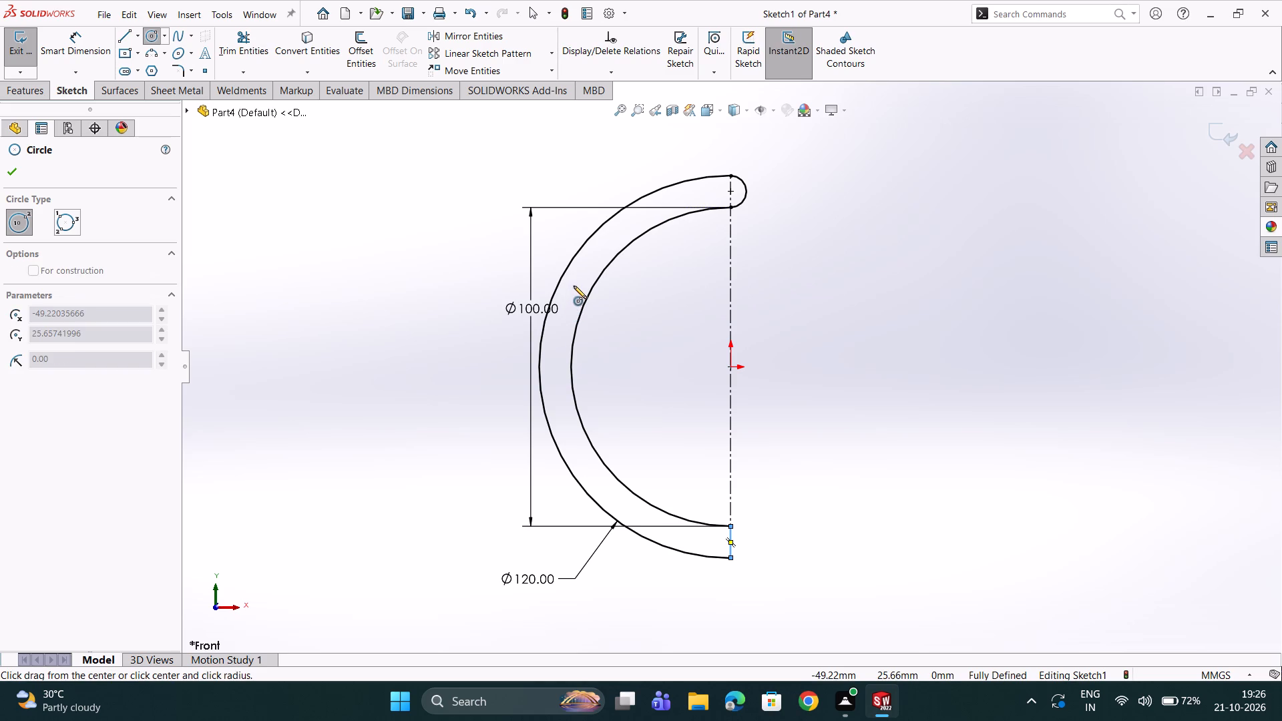
click(570, 296)
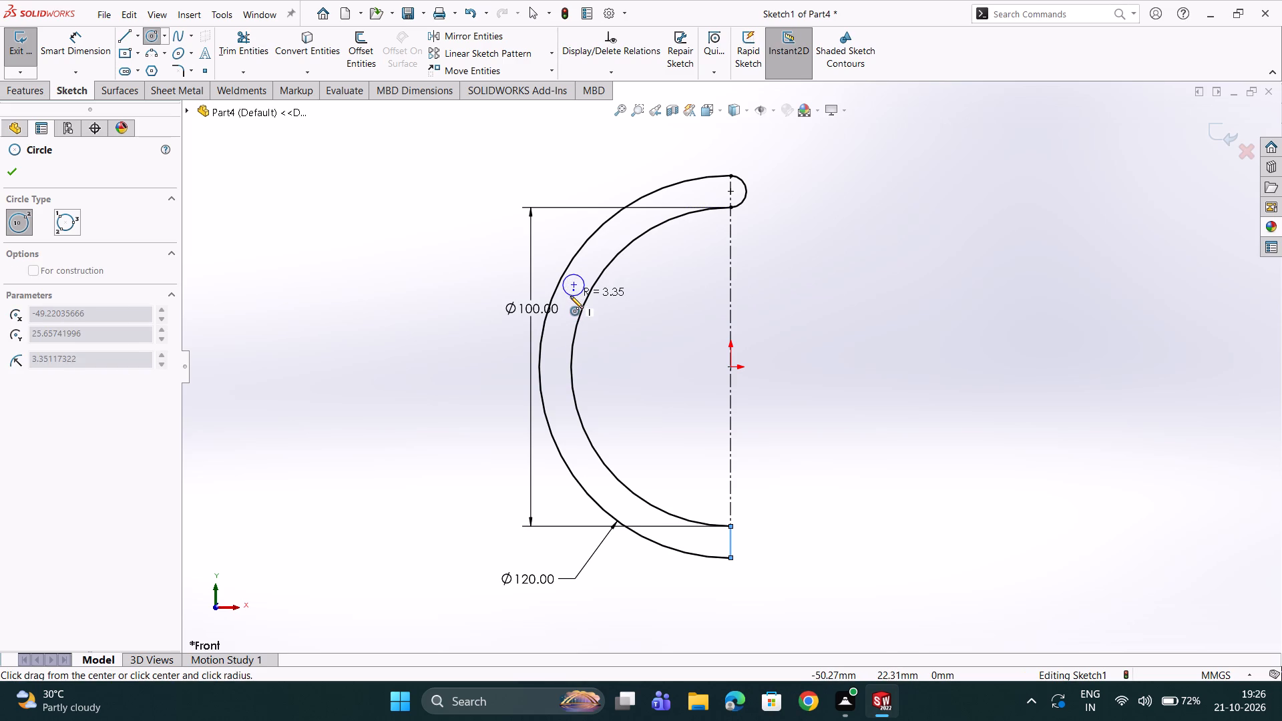
click(730, 193)
click(724, 198)
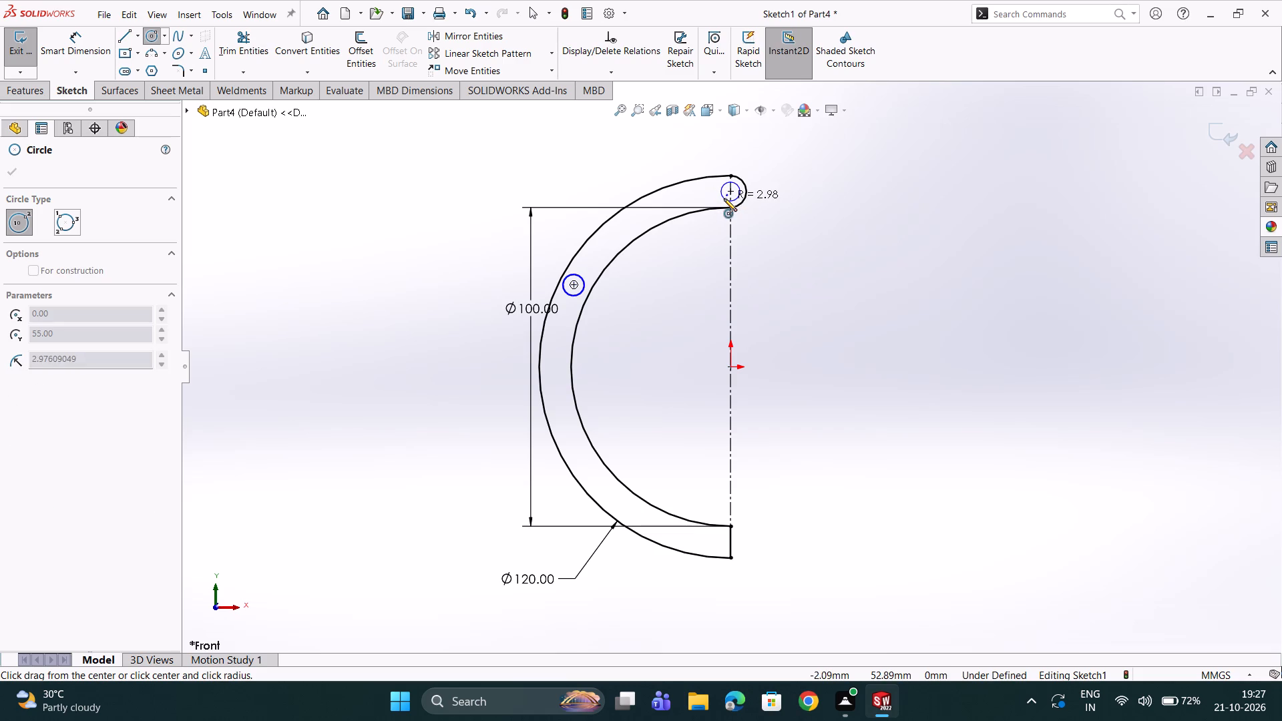
Dimension both small circles, the one at the rounded end and the one within the band, to 3 mm diameter.
double_click(98, 49)
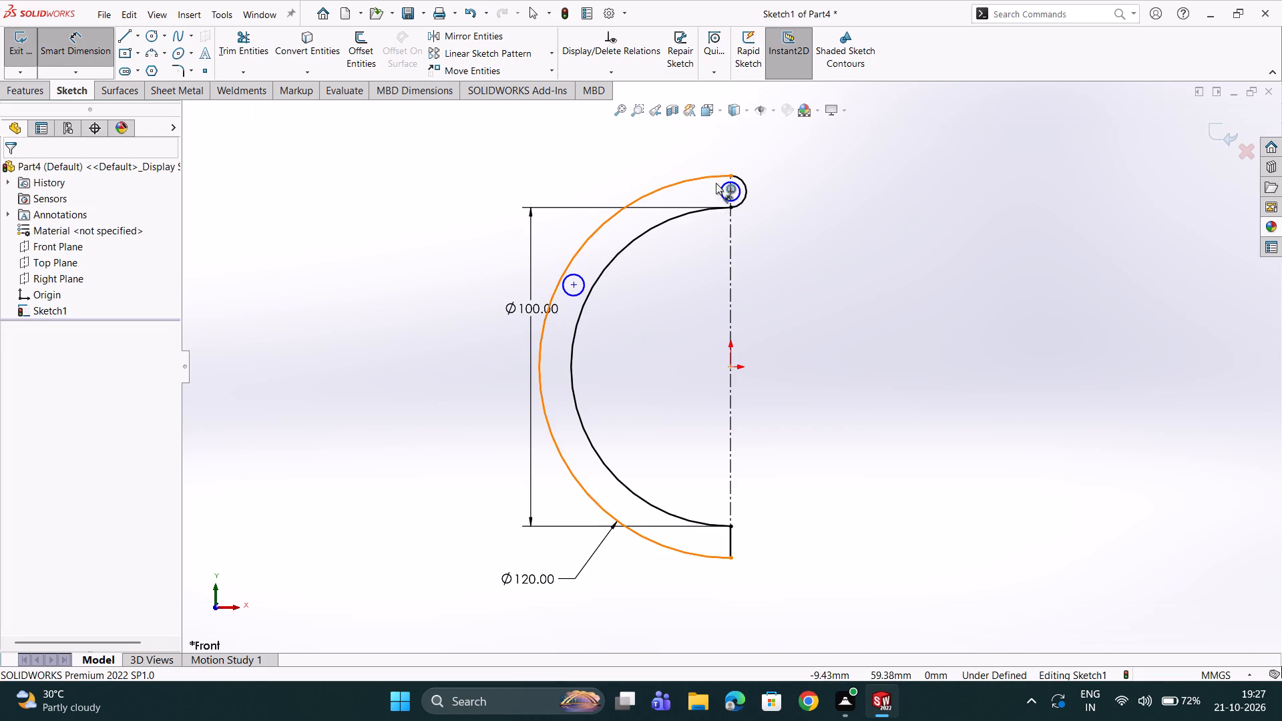
click(737, 194)
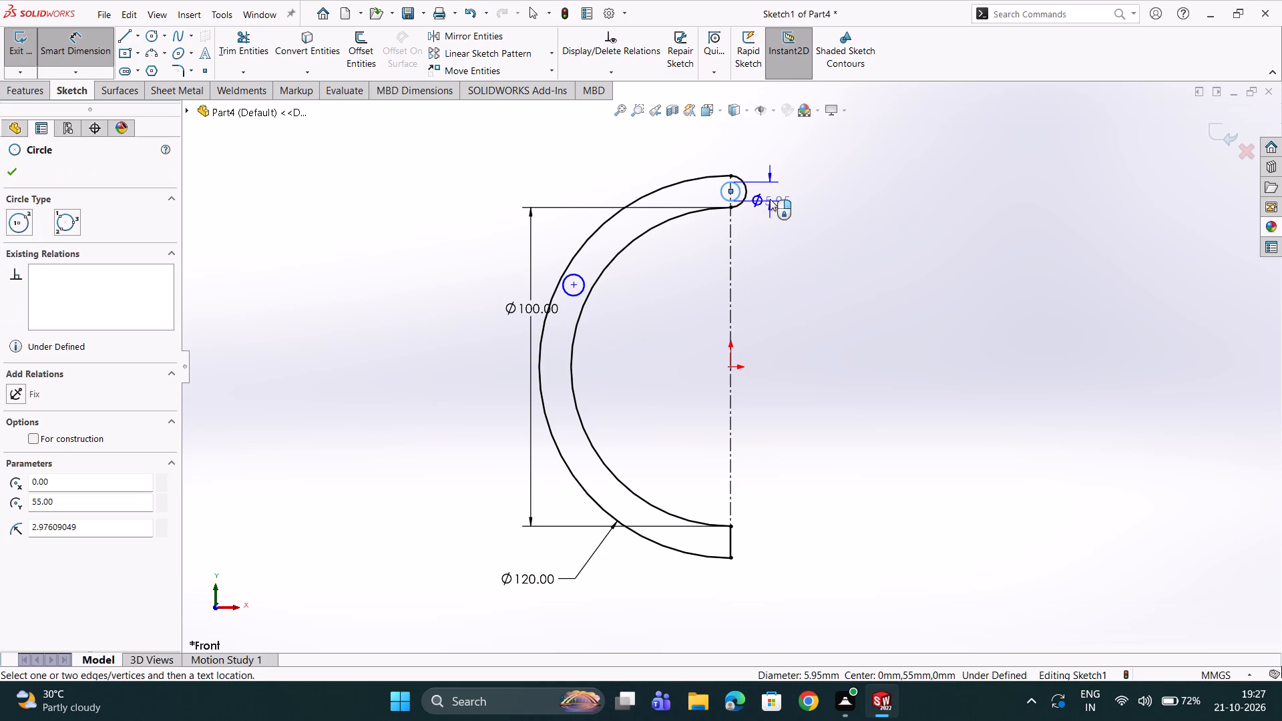
click(764, 223)
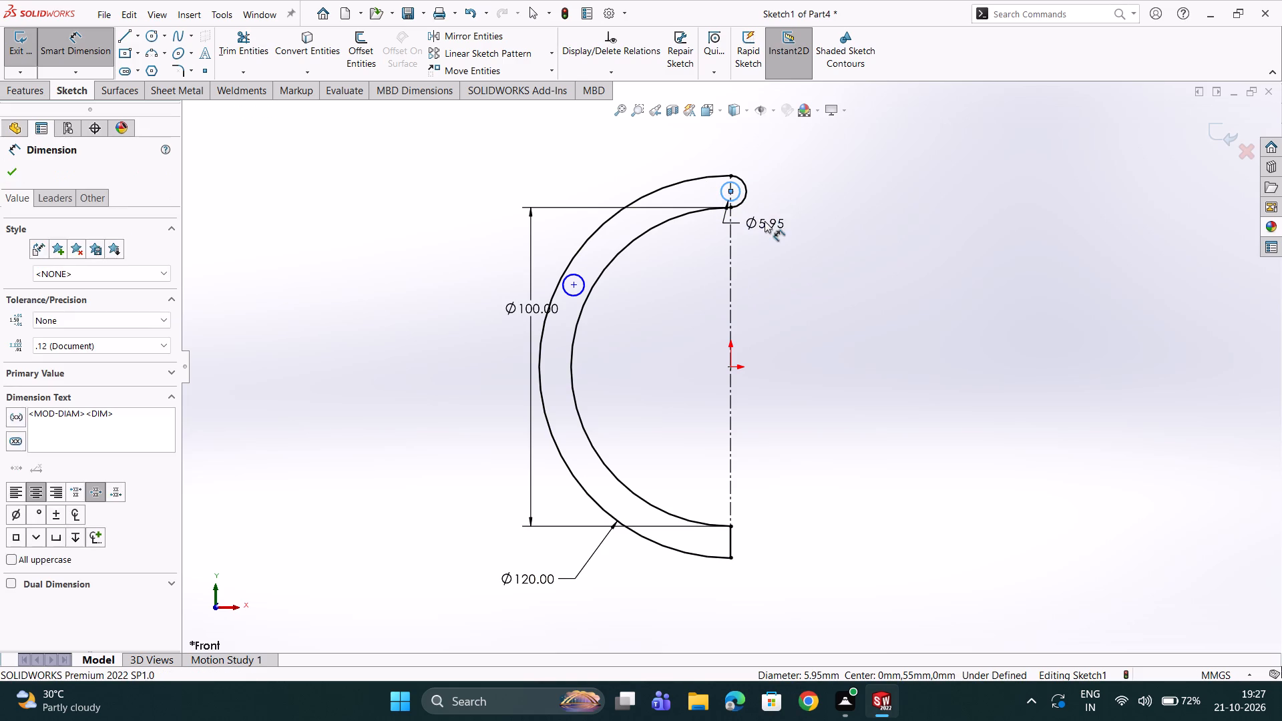
key(3)
key(Return)
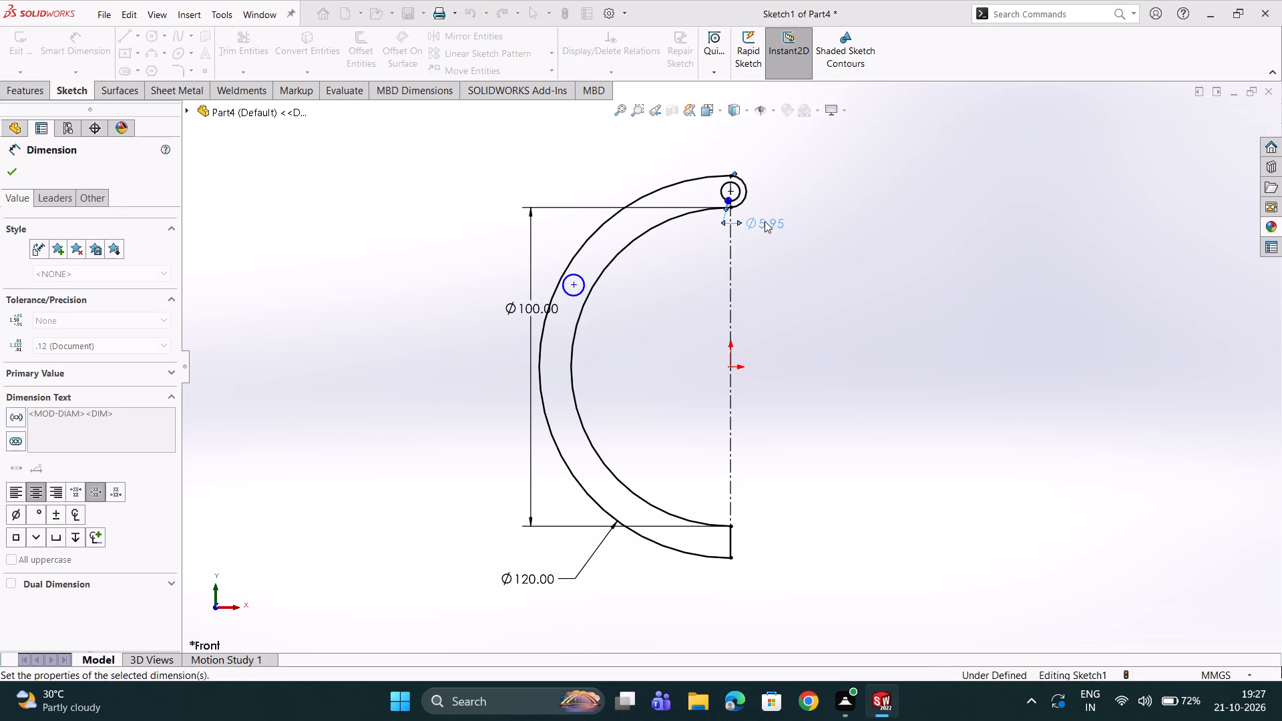
scroll(659, 270, down, 4)
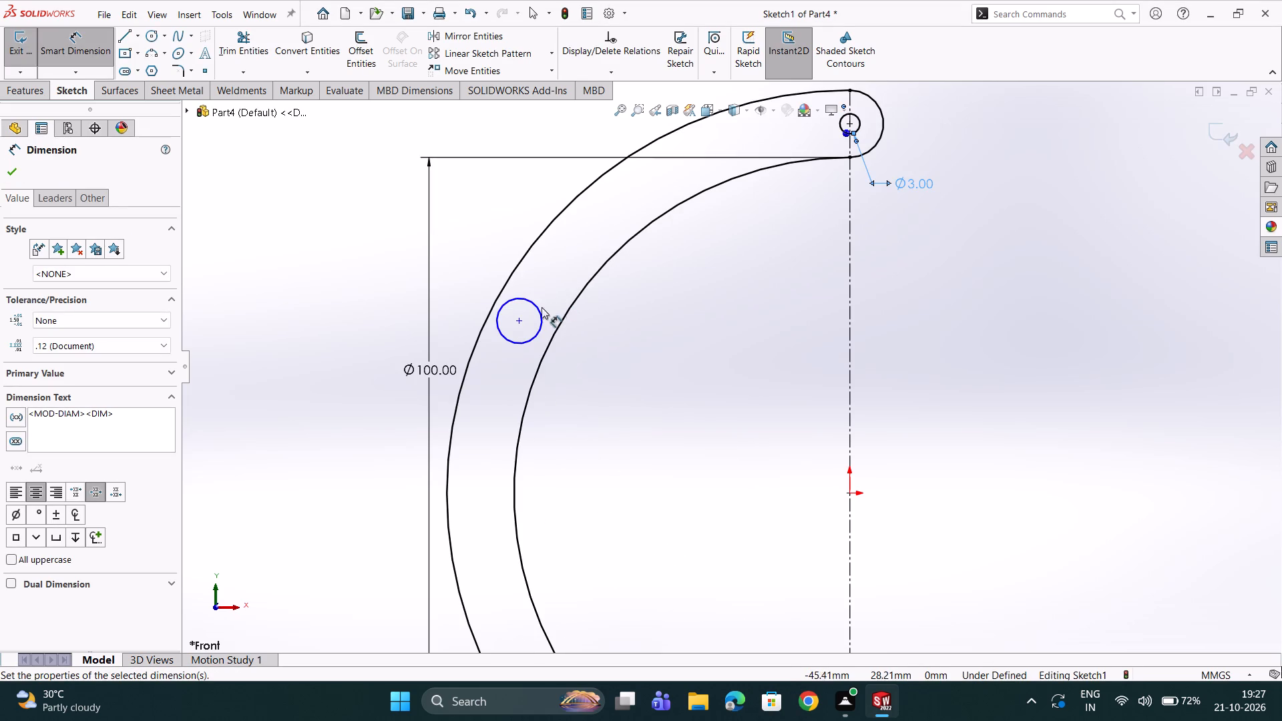
click(540, 308)
click(594, 379)
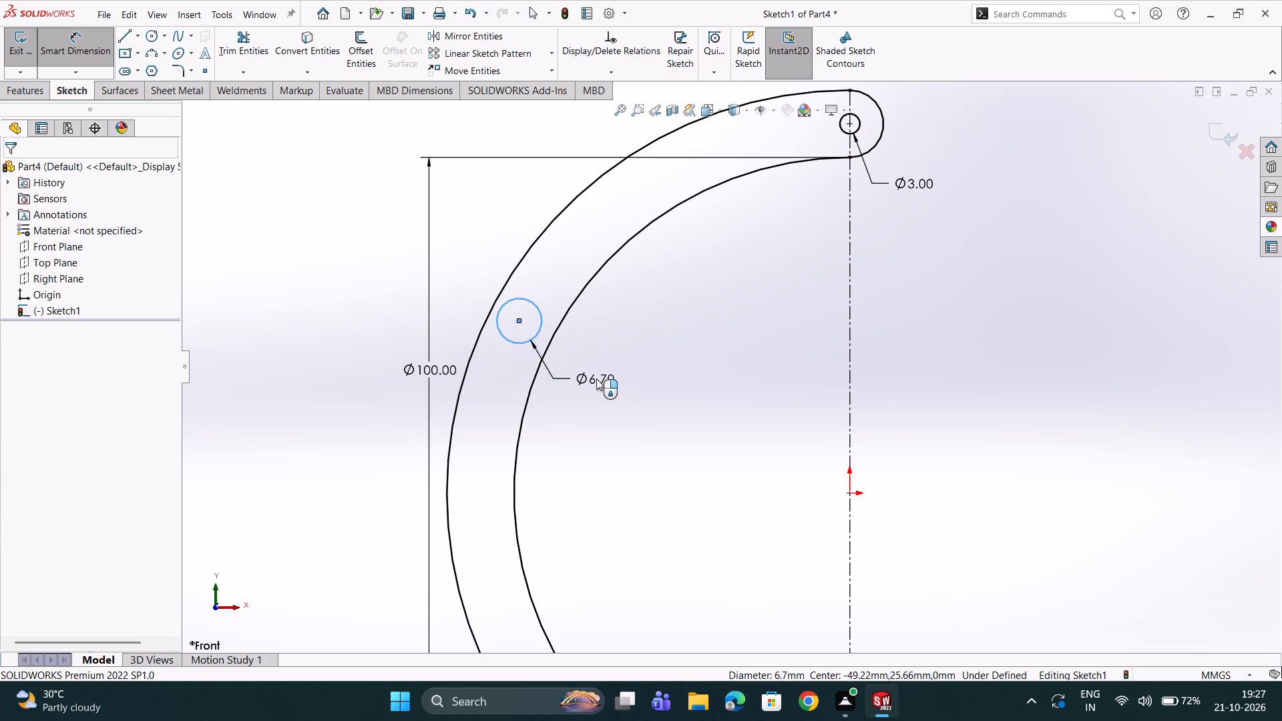
key(3)
key(Return)
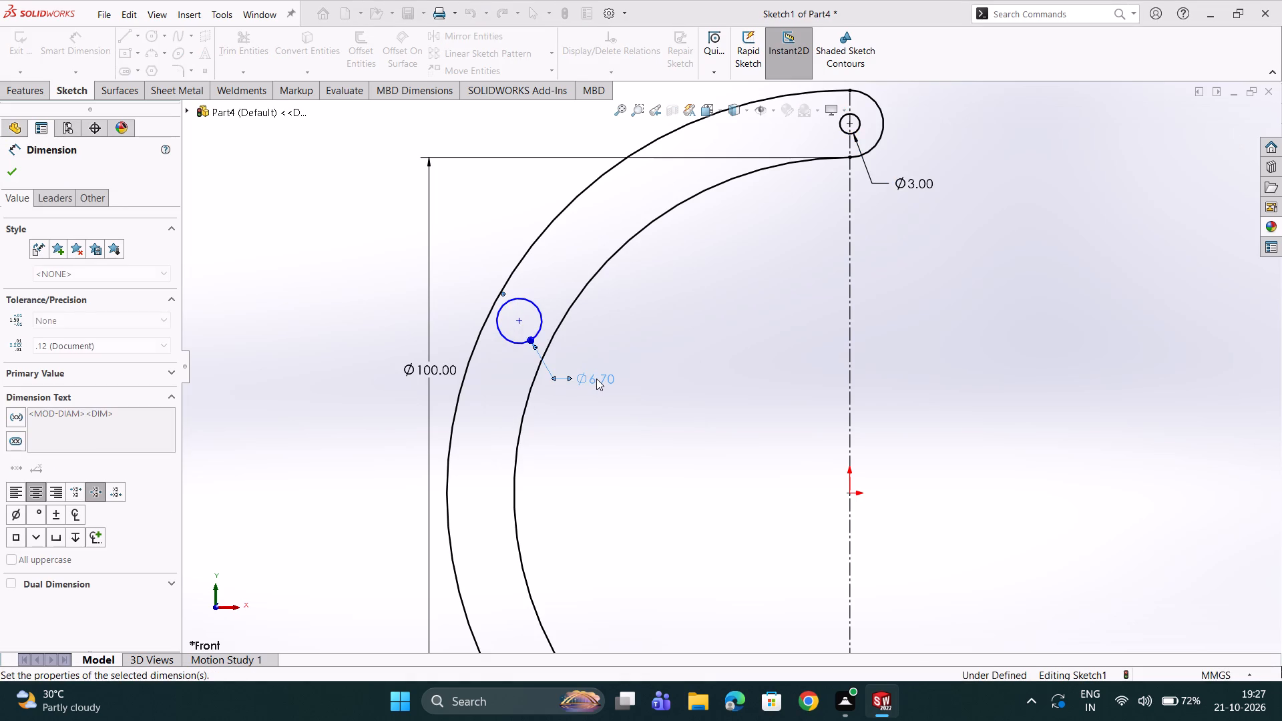
Dimension the horizontal distance between the two small circles' centres as 47 mm.
double_click(519, 322)
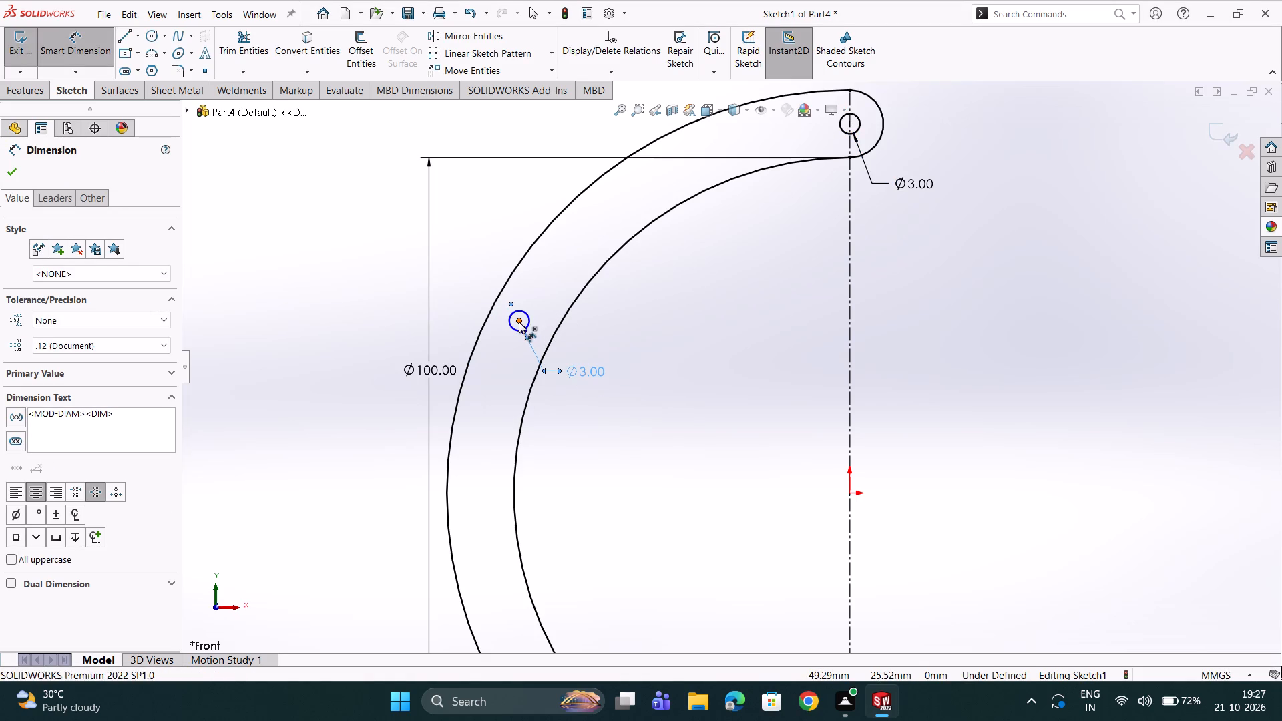
click(849, 126)
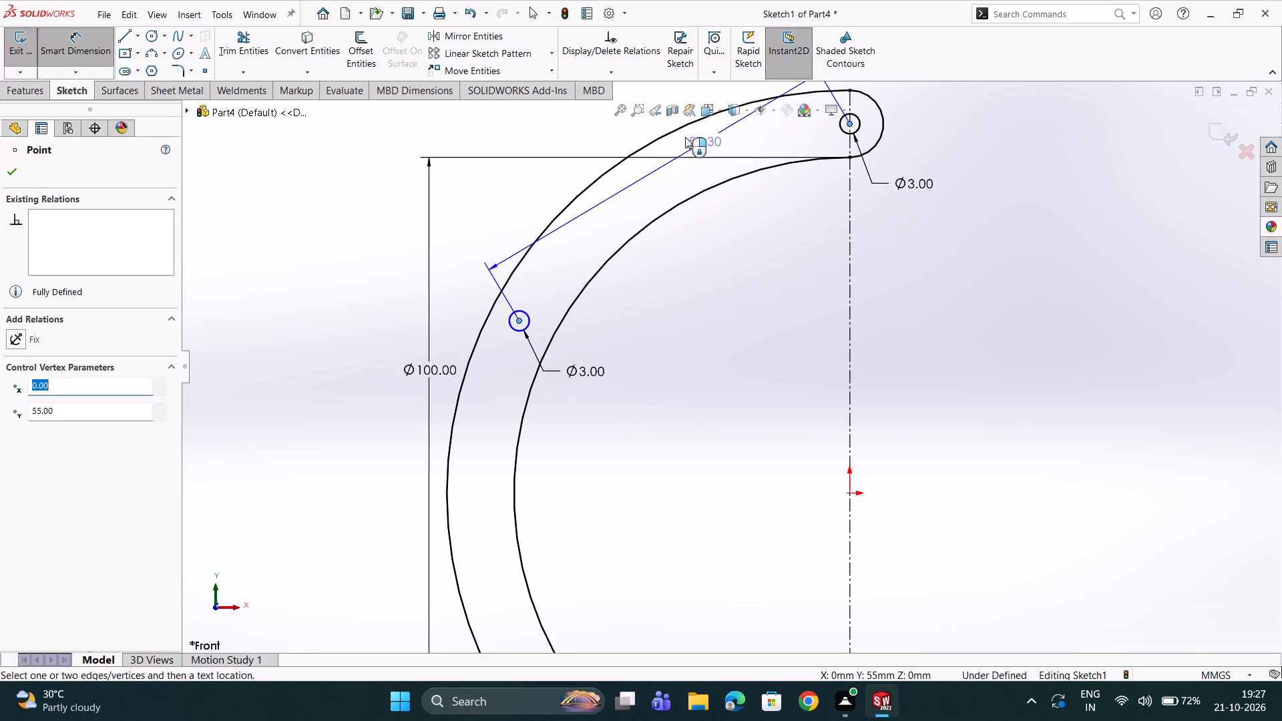
scroll(685, 136, up, 2)
click(720, 144)
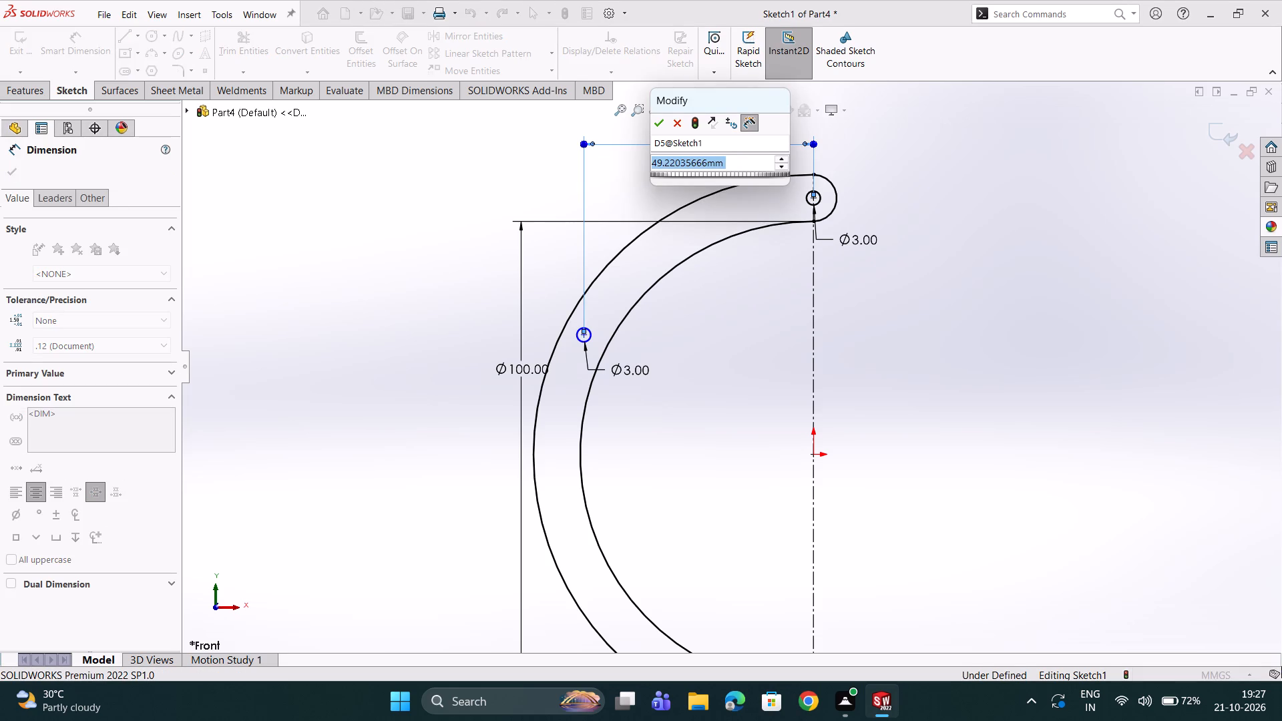
text(47)
key(Return)
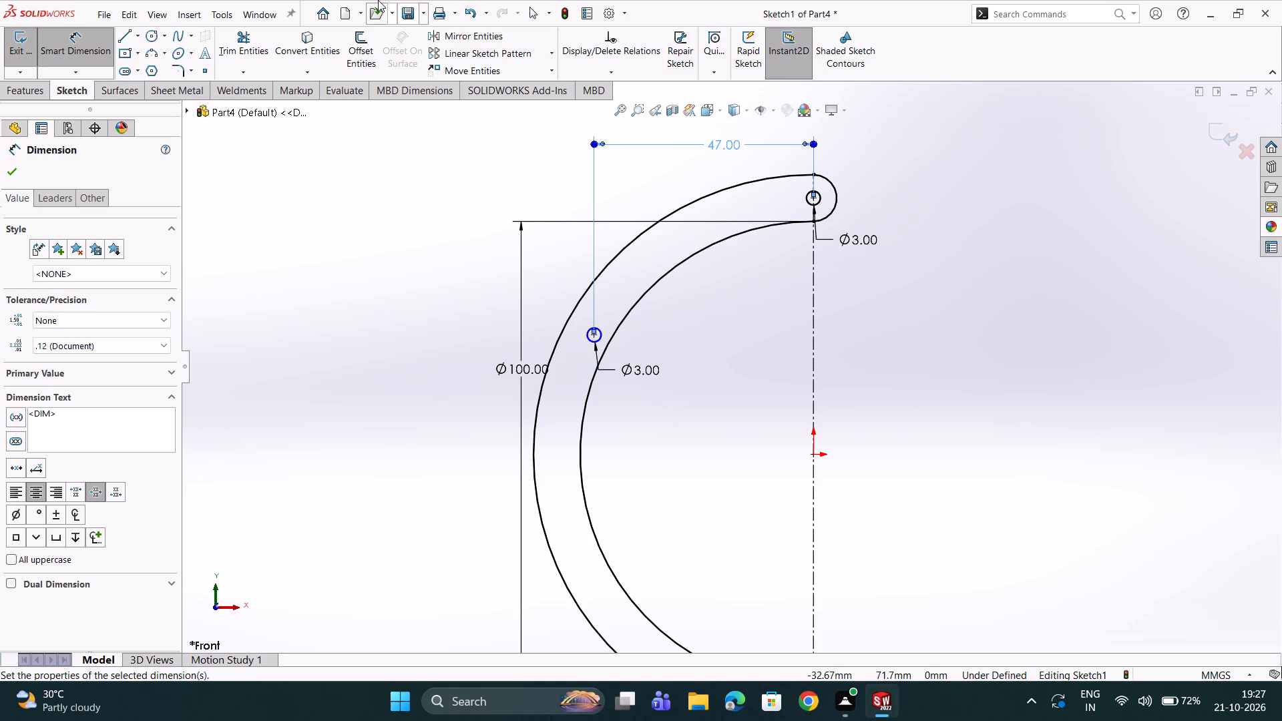
Extrude the C-shaped profile 8 mm with the Mid Plane end condition.
click(12, 92)
click(27, 63)
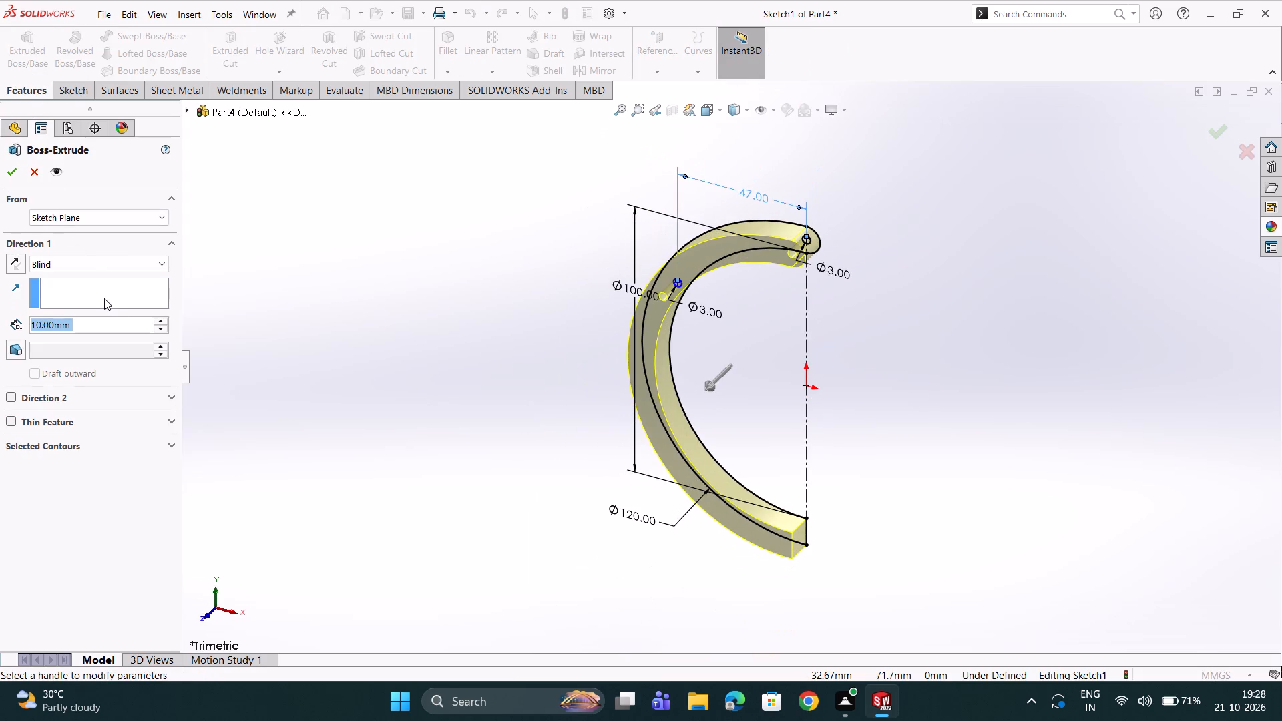
key(8)
key(Return)
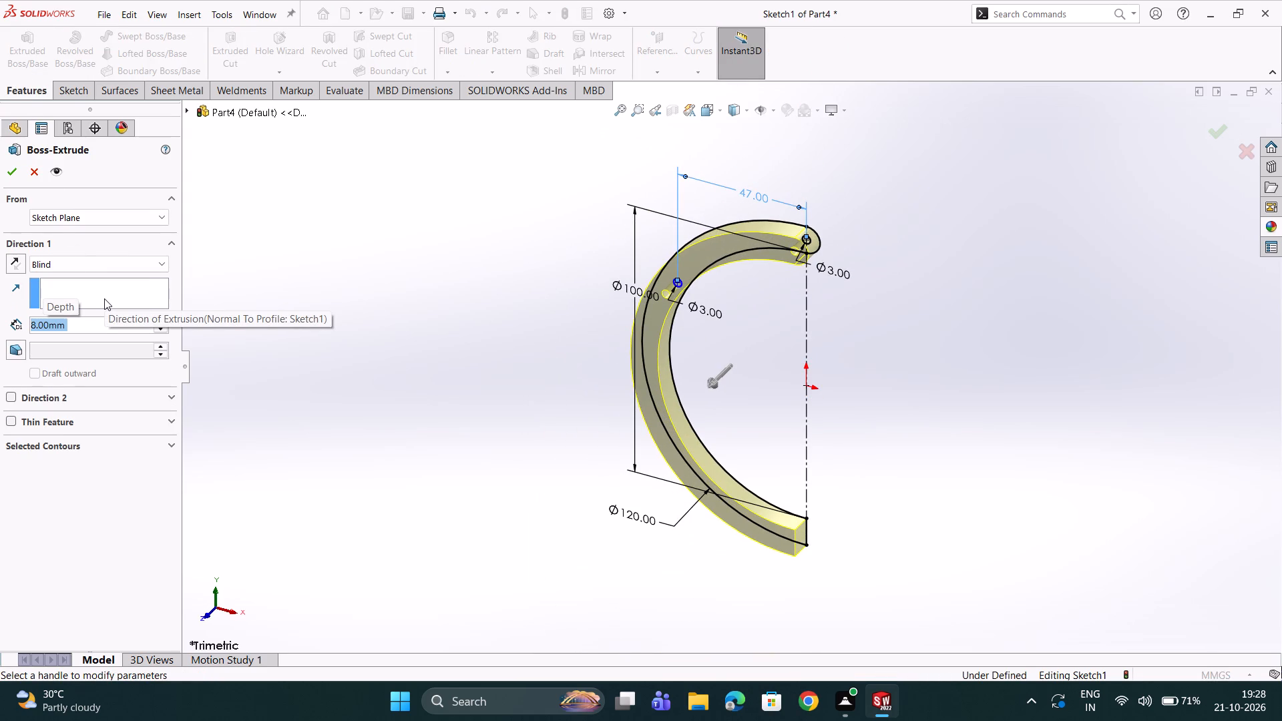
click(94, 258)
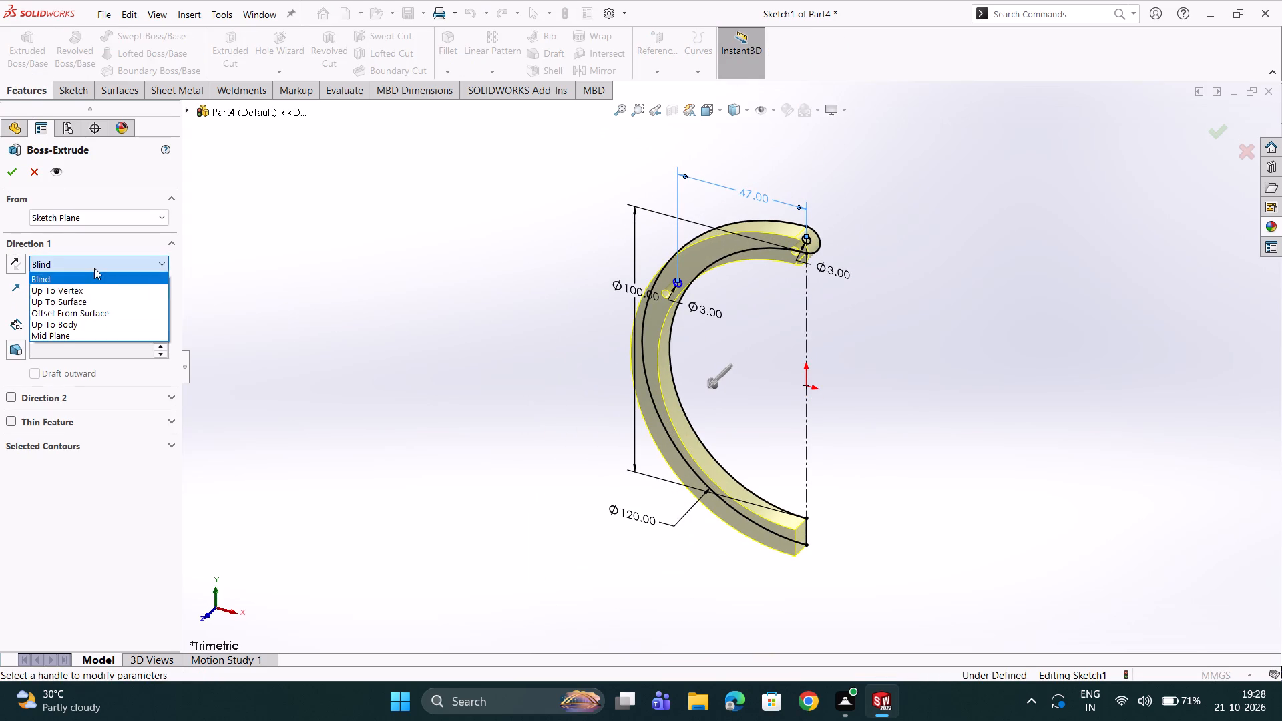
click(61, 336)
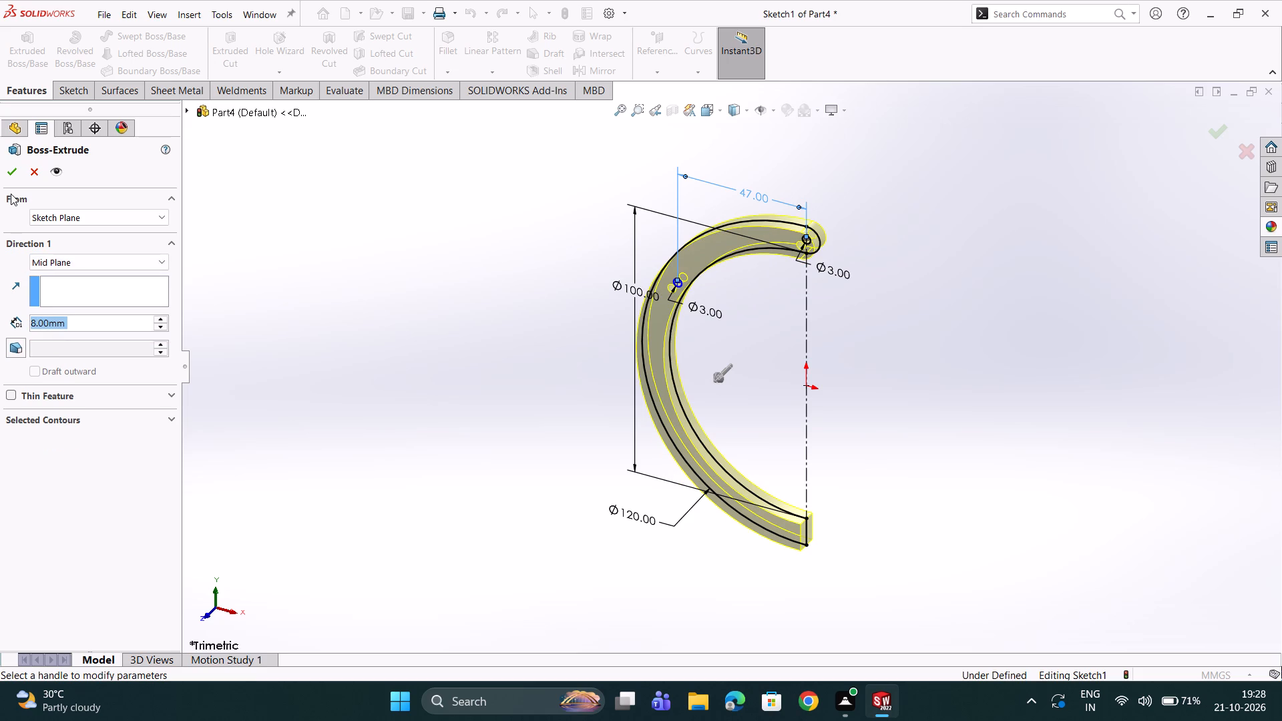
click(9, 170)
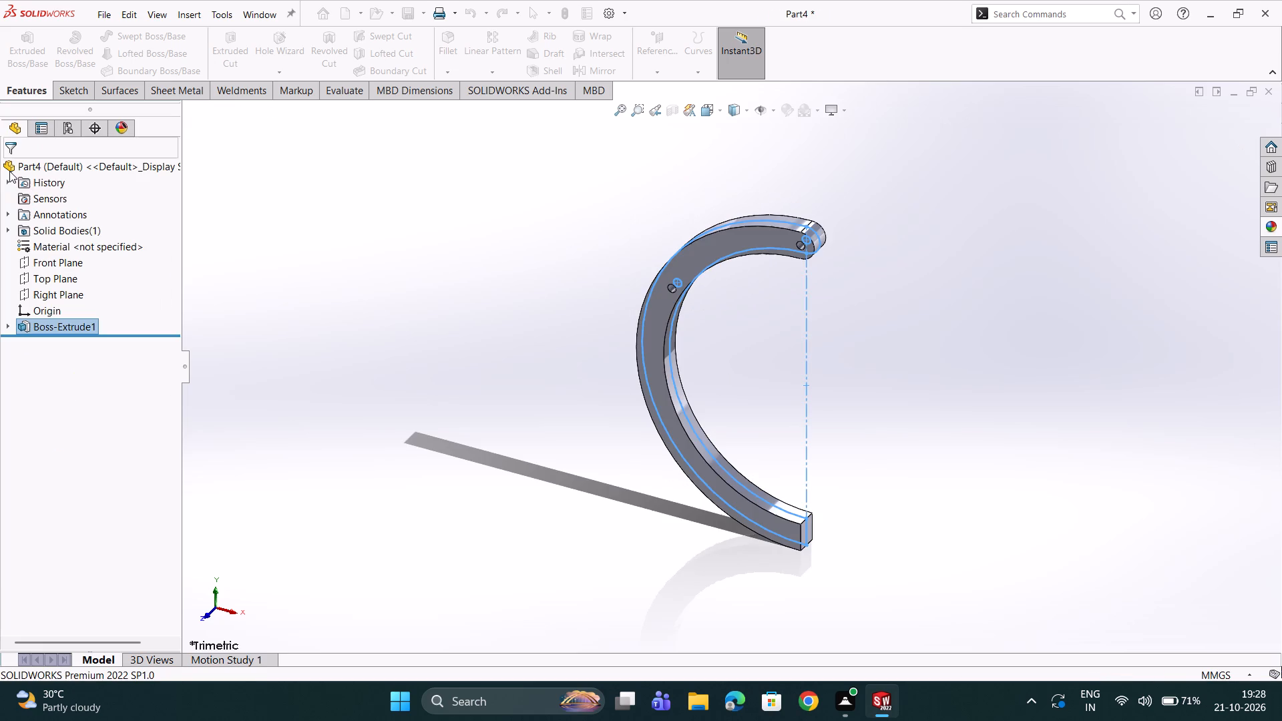
Start a new sketch on the Right Plane of the C-shaped part.
scroll(788, 252, down, 6)
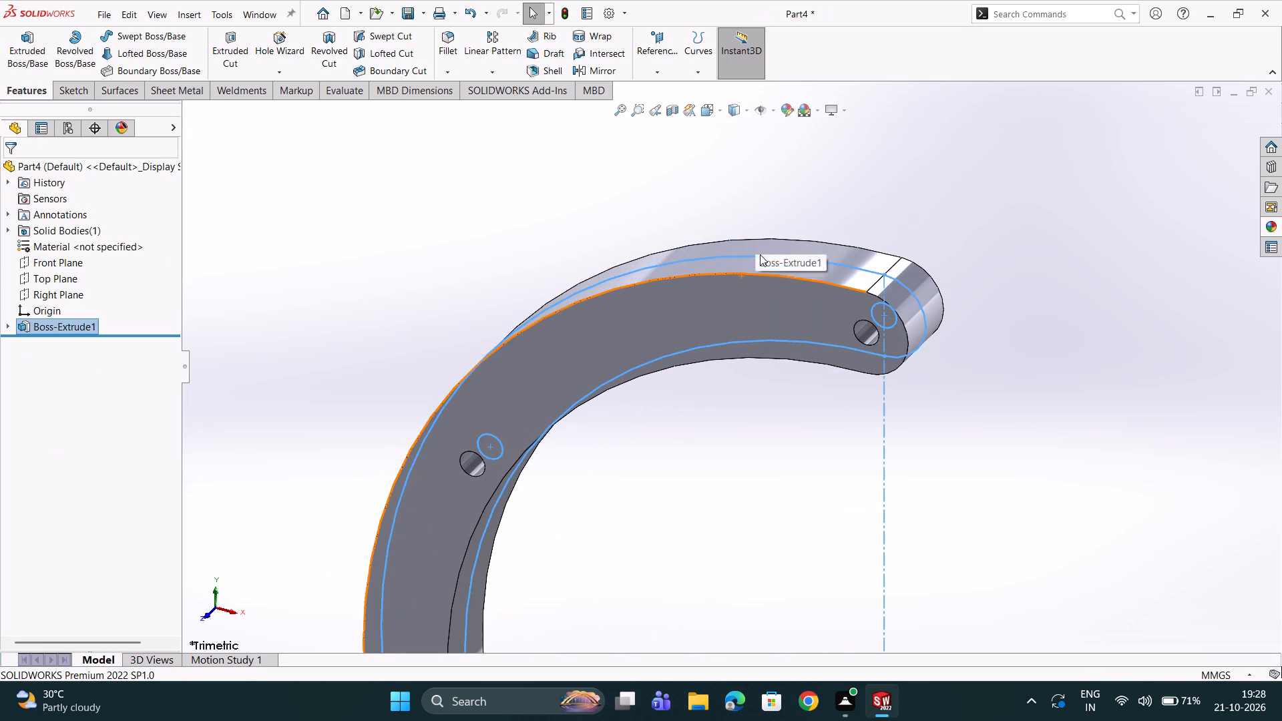
scroll(760, 254, down, 1)
scroll(774, 284, up, 6)
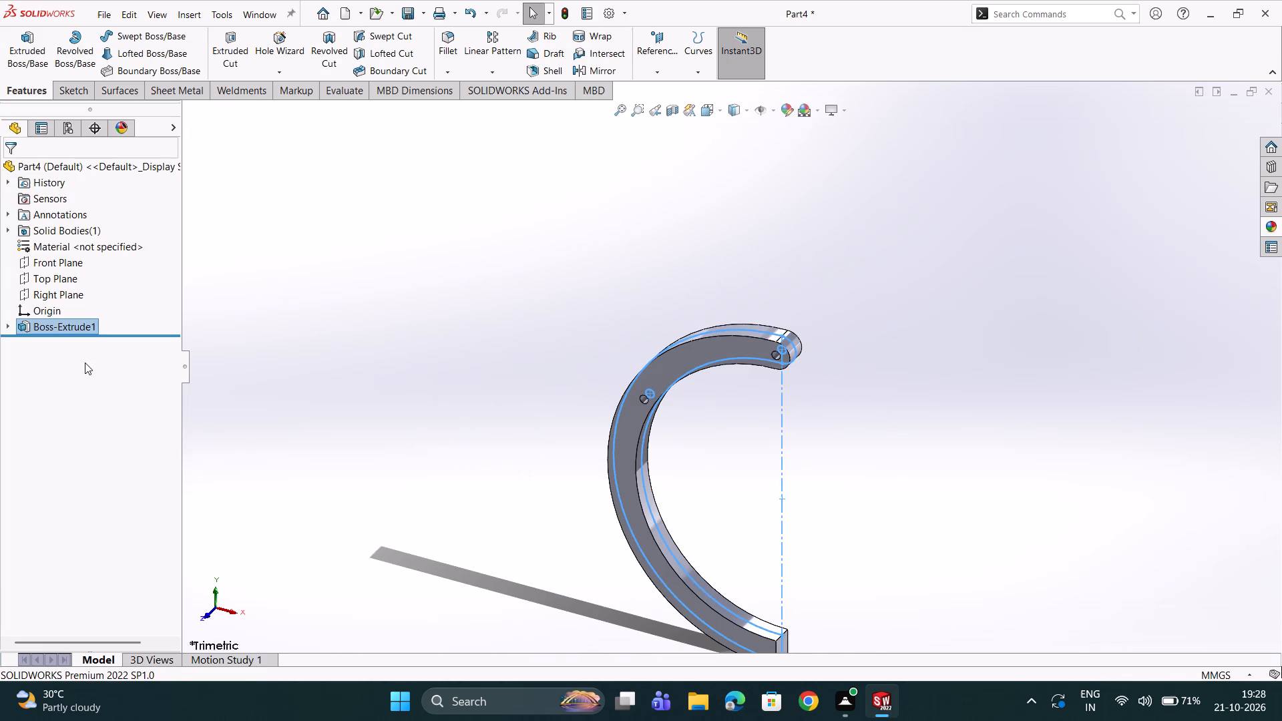
click(62, 291)
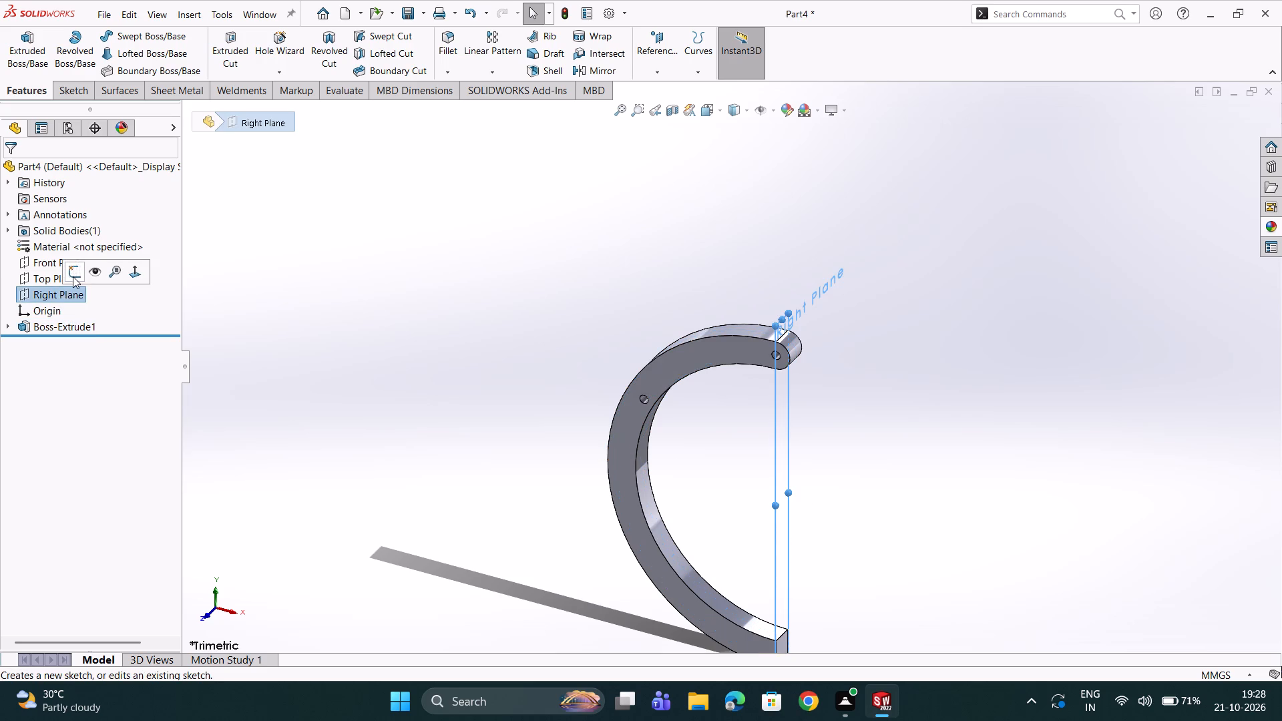
click(75, 270)
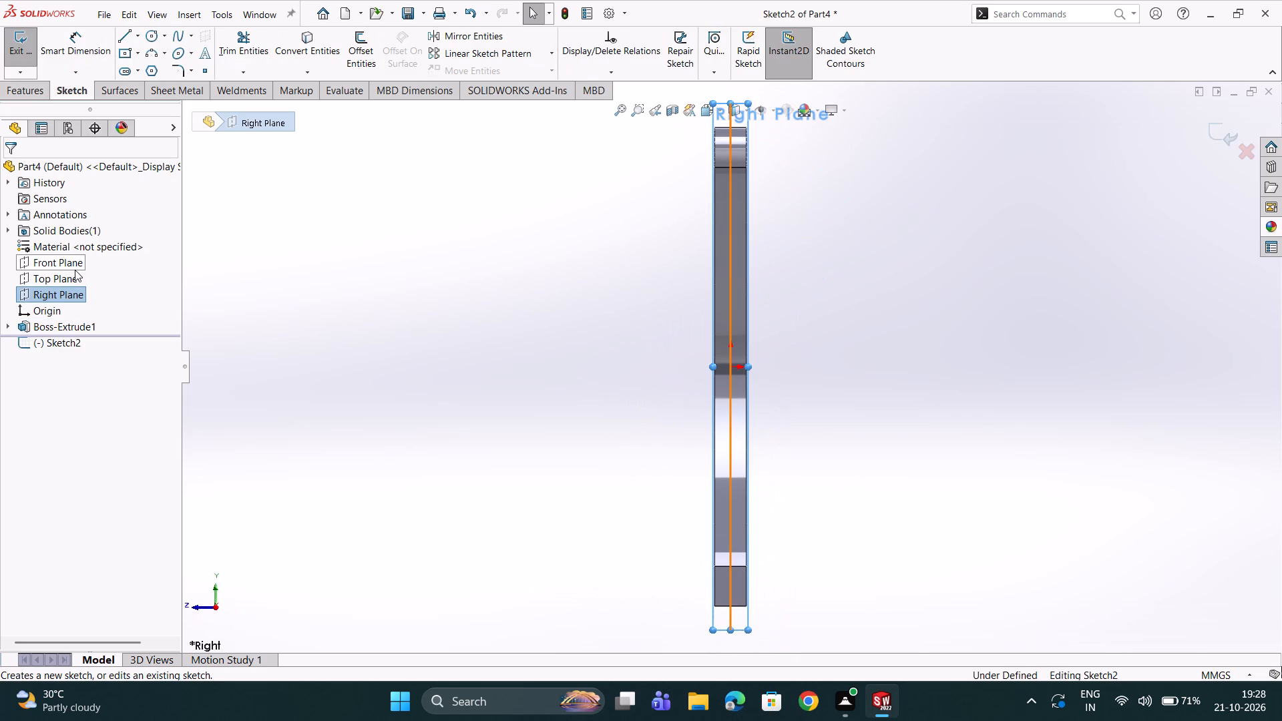
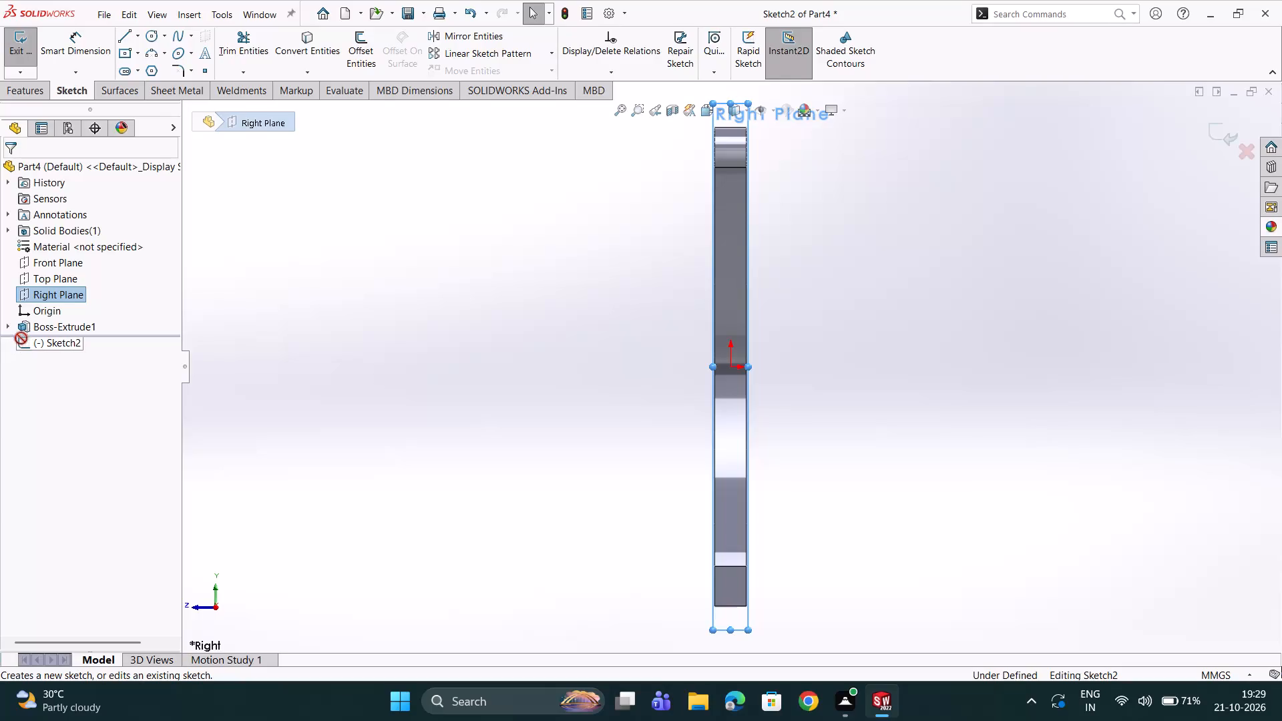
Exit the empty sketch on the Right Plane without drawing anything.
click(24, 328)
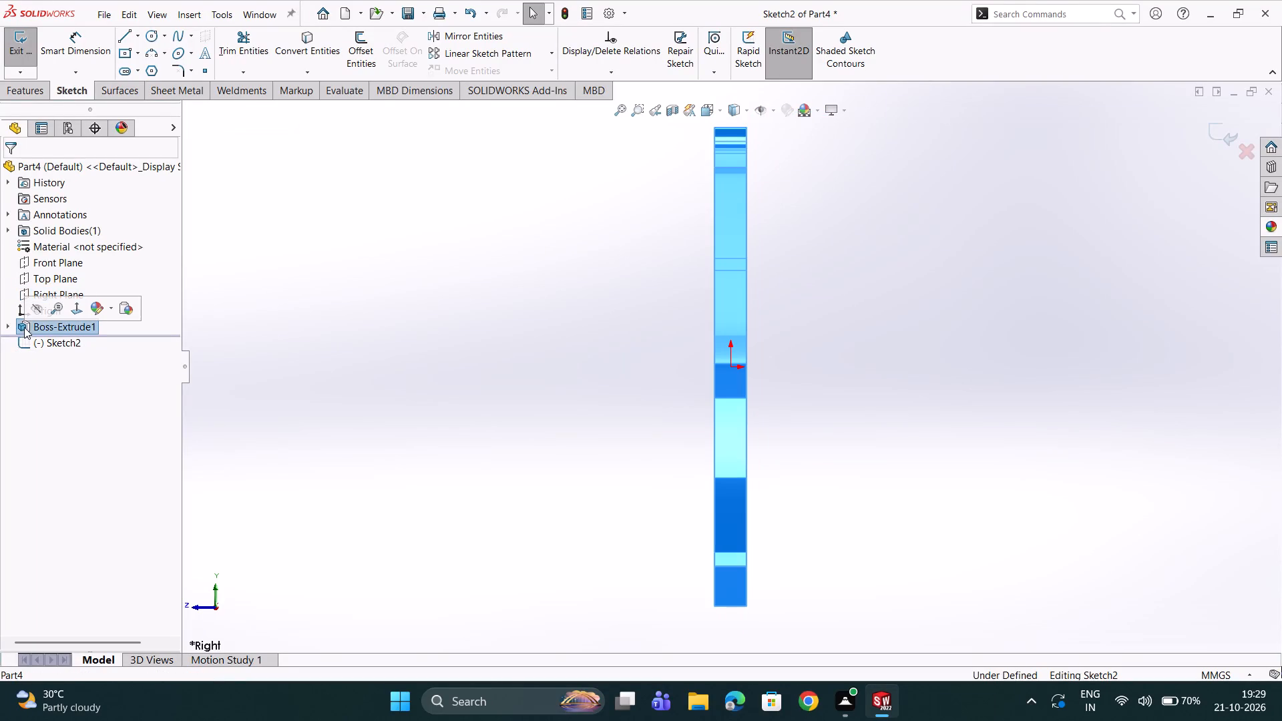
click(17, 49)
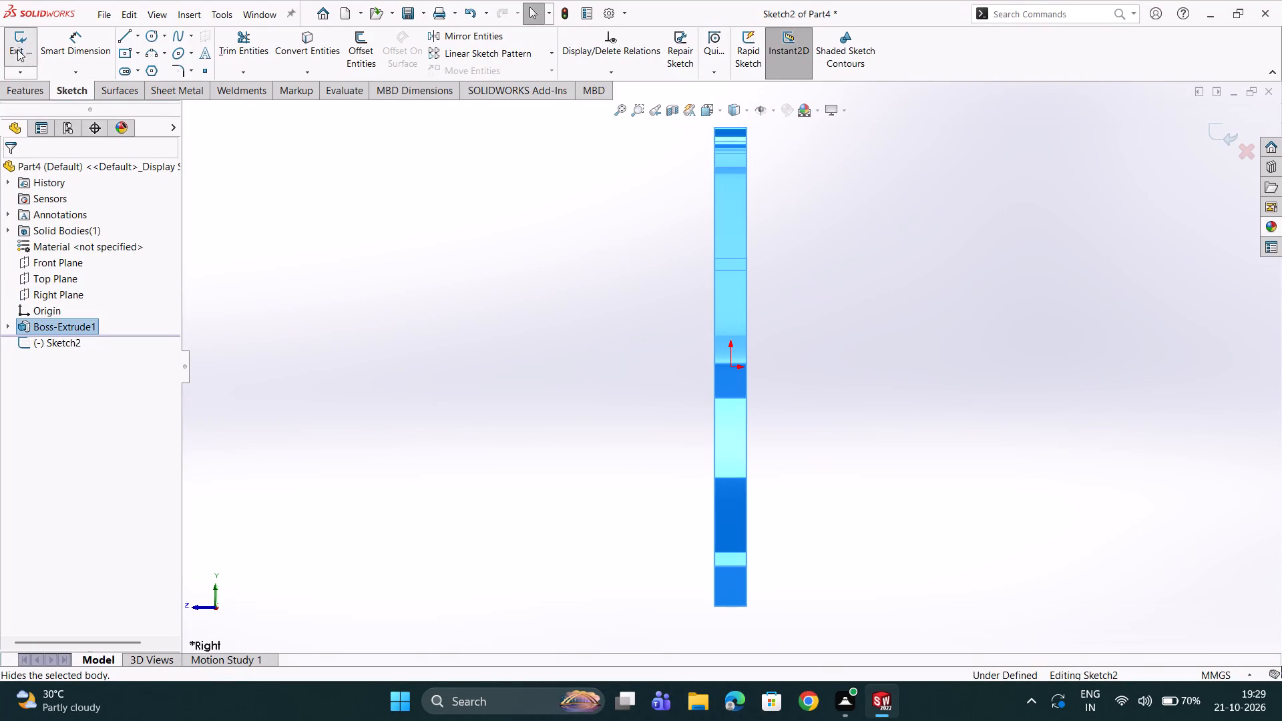
Edit the C-shaped part's extrusion to use the Blind end condition with a depth of 1.5 mm.
click(20, 322)
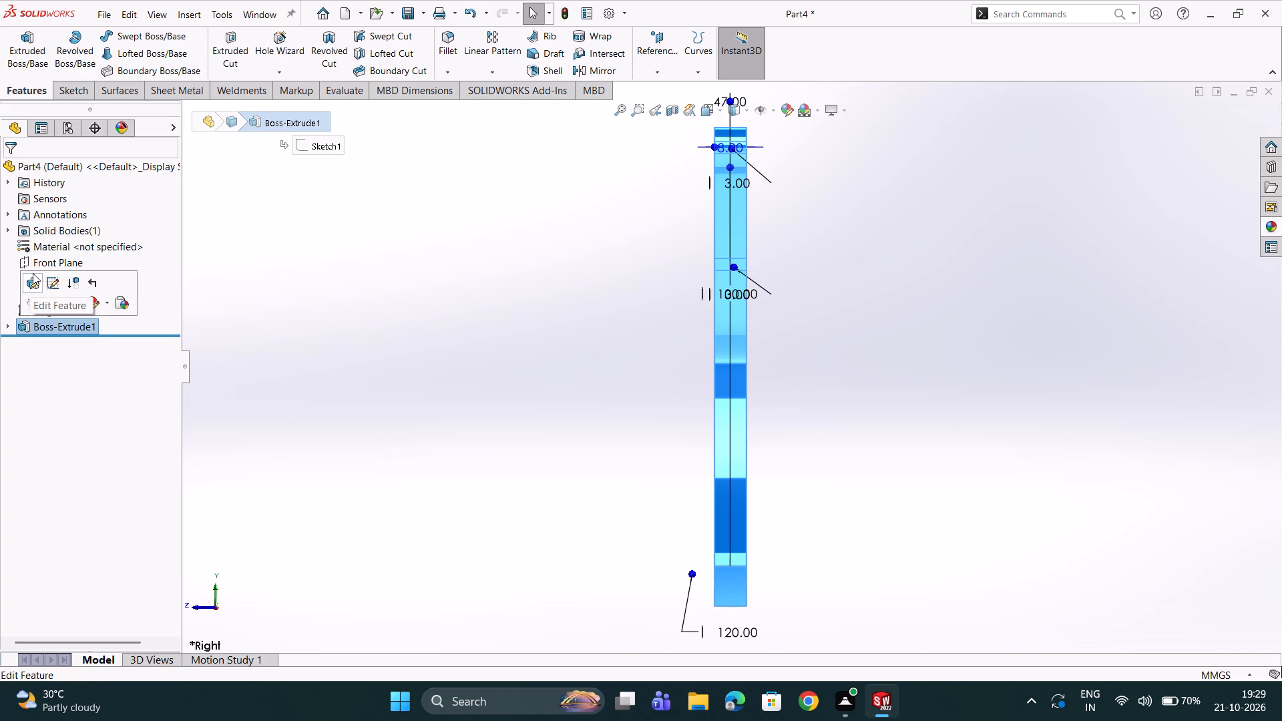
double_click(31, 277)
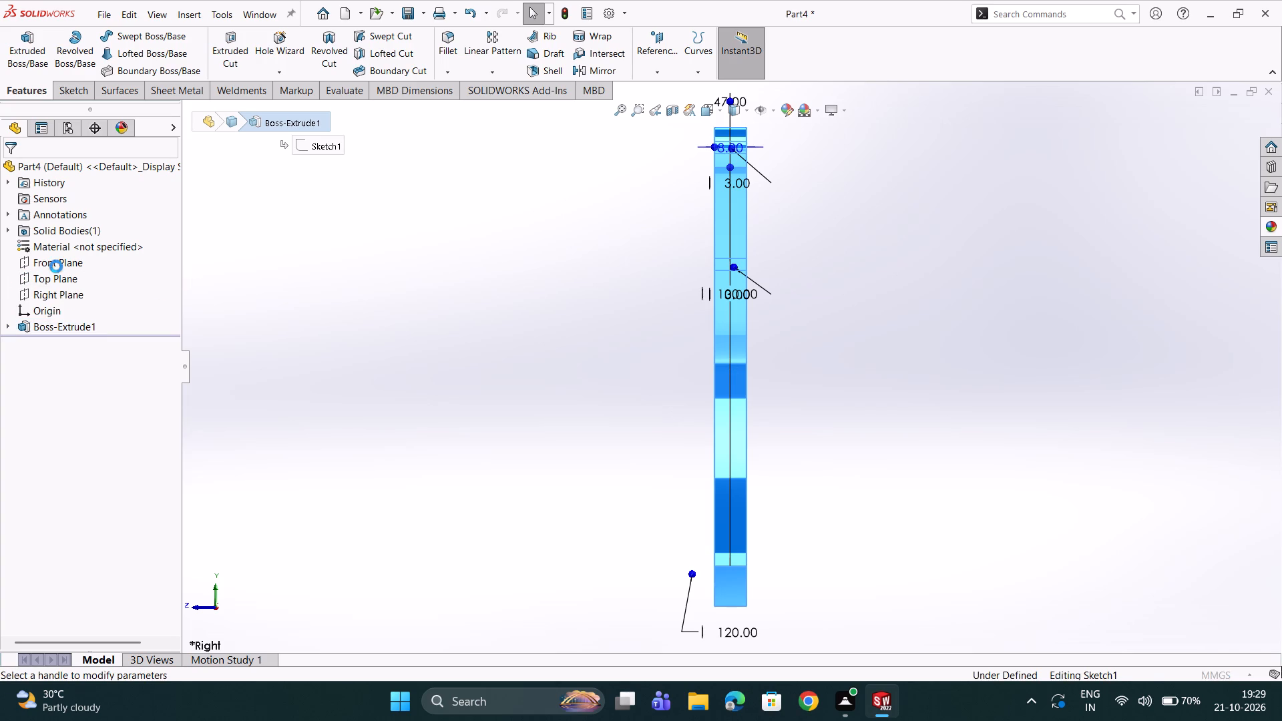
scroll(72, 312, down, 2)
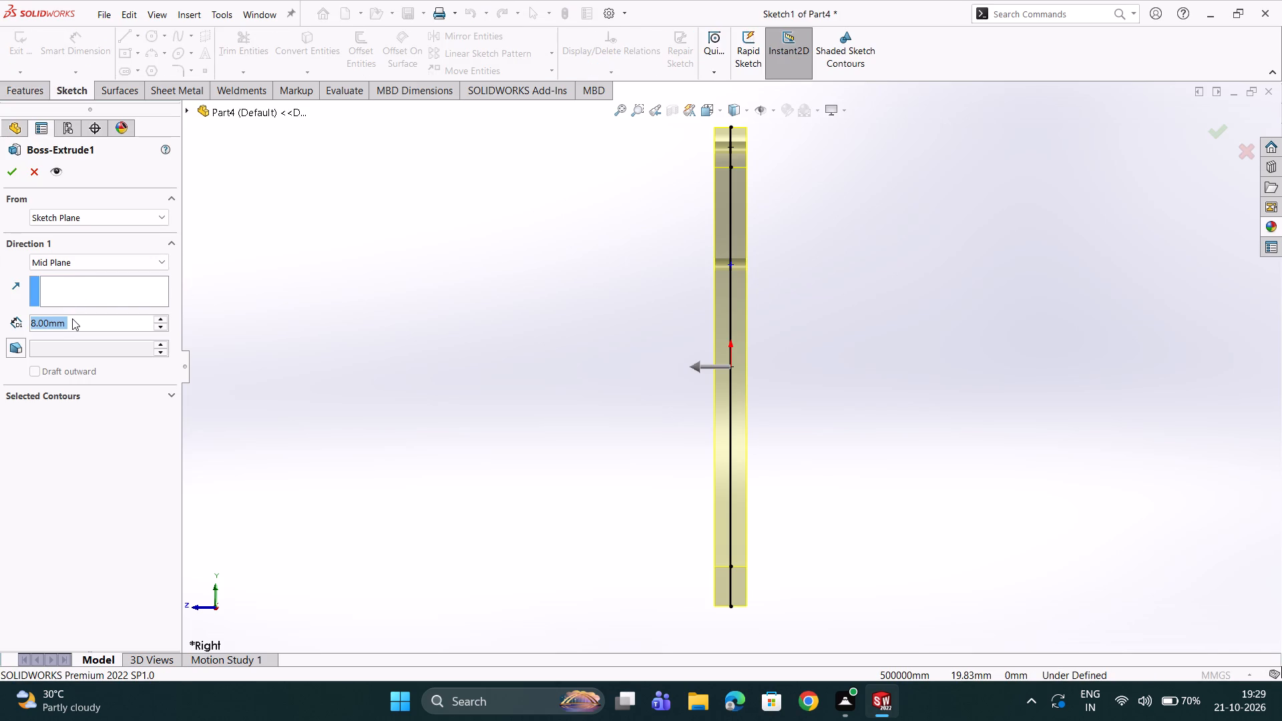
text(1.5)
key(Return)
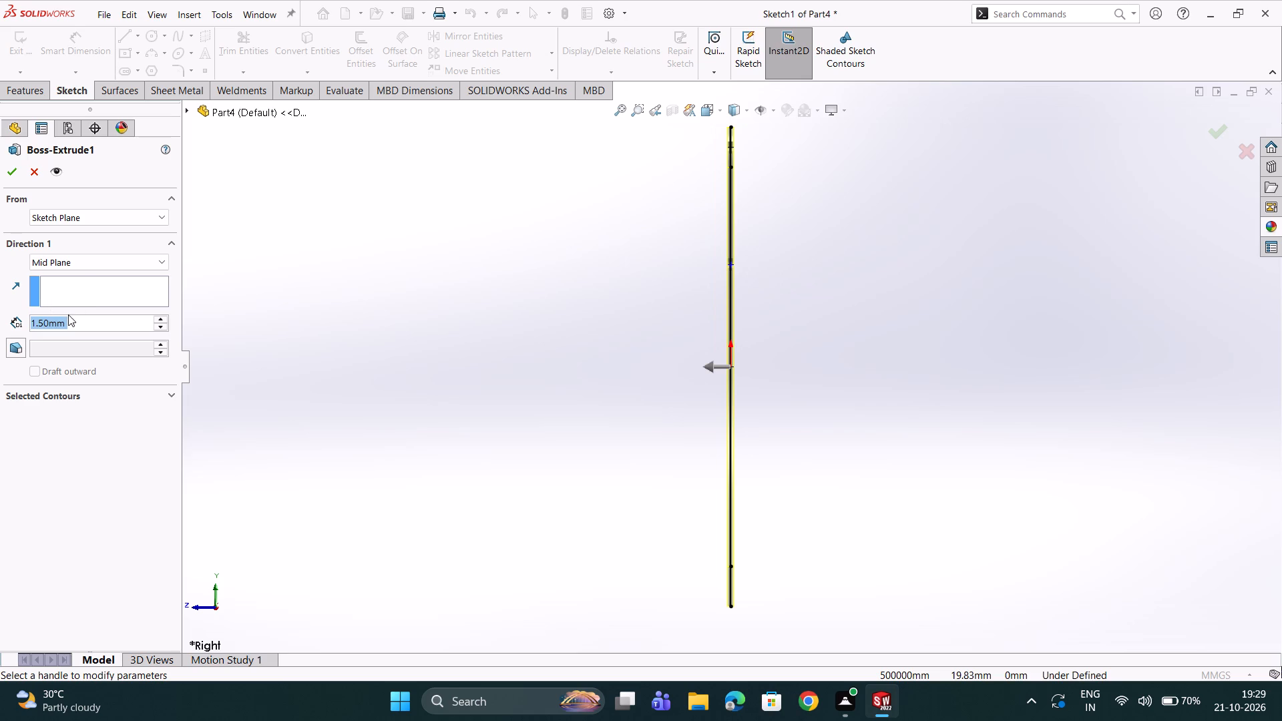
click(56, 262)
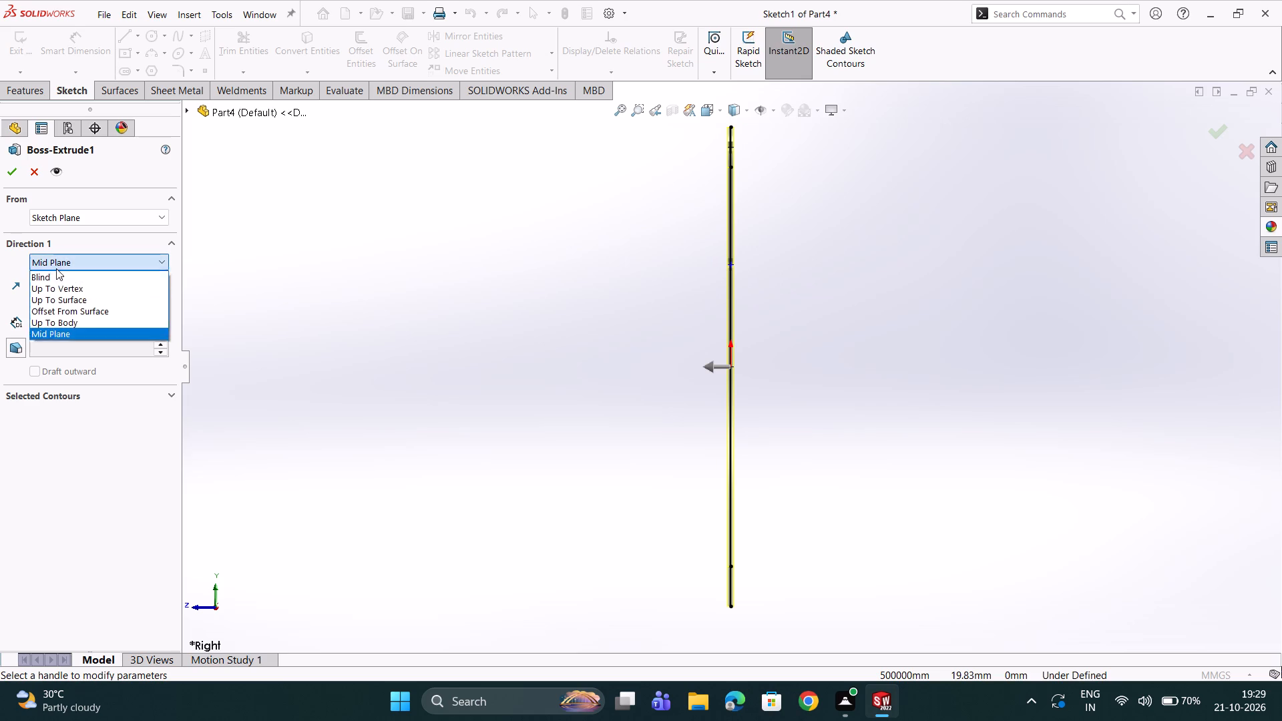
click(53, 278)
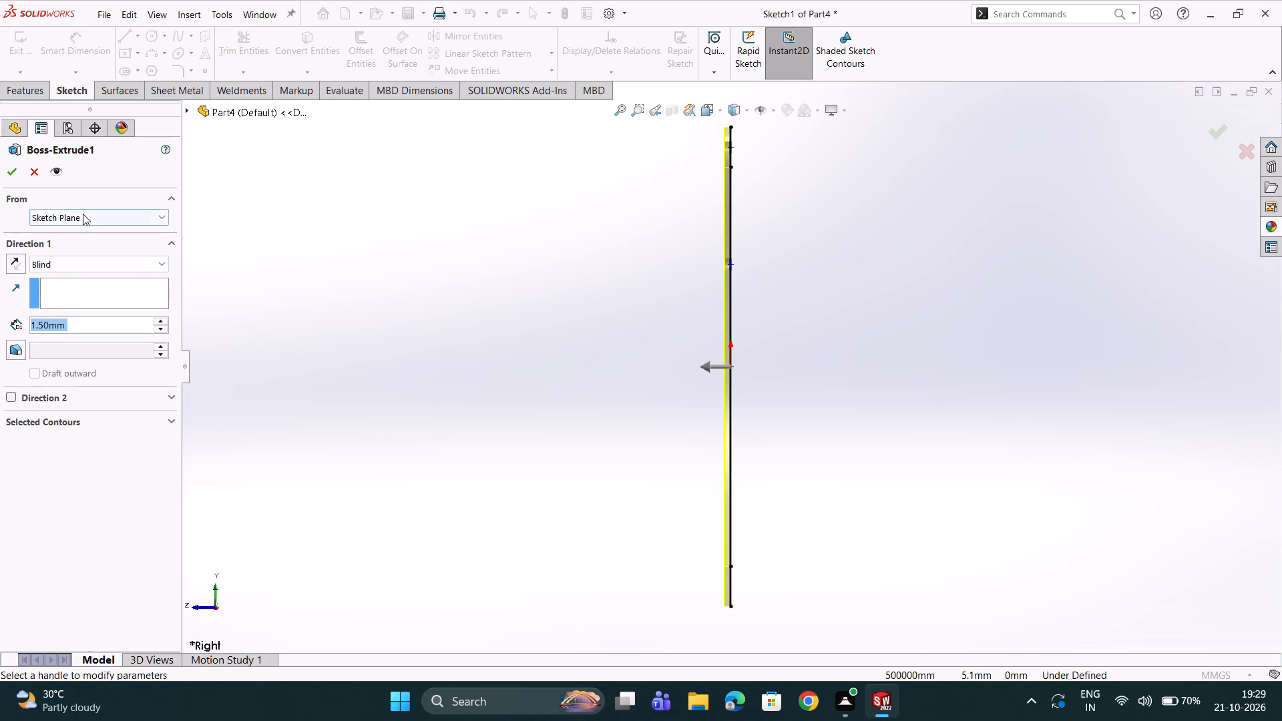
Start the C-shaped extrusion at a 2.5 mm offset from its sketch plane and accept the edited feature.
click(83, 214)
double_click(73, 261)
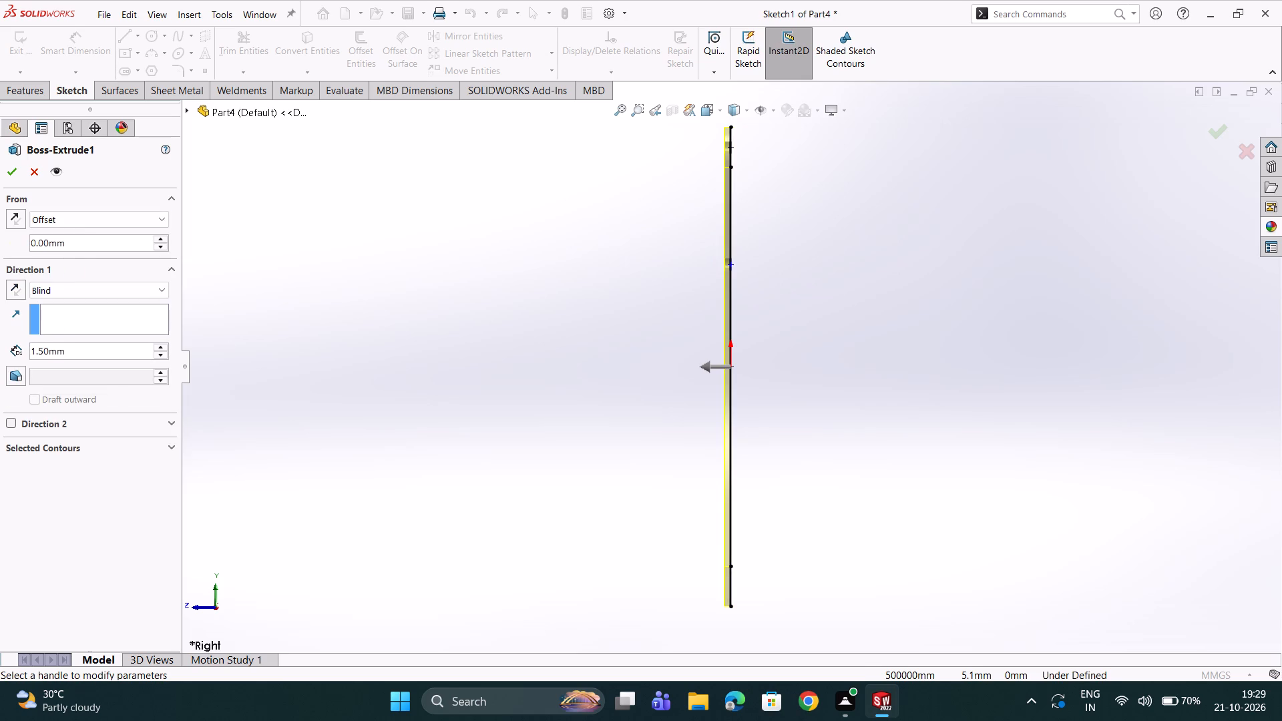
double_click(86, 234)
click(83, 244)
click(83, 244)
text(2.5)
key(Return)
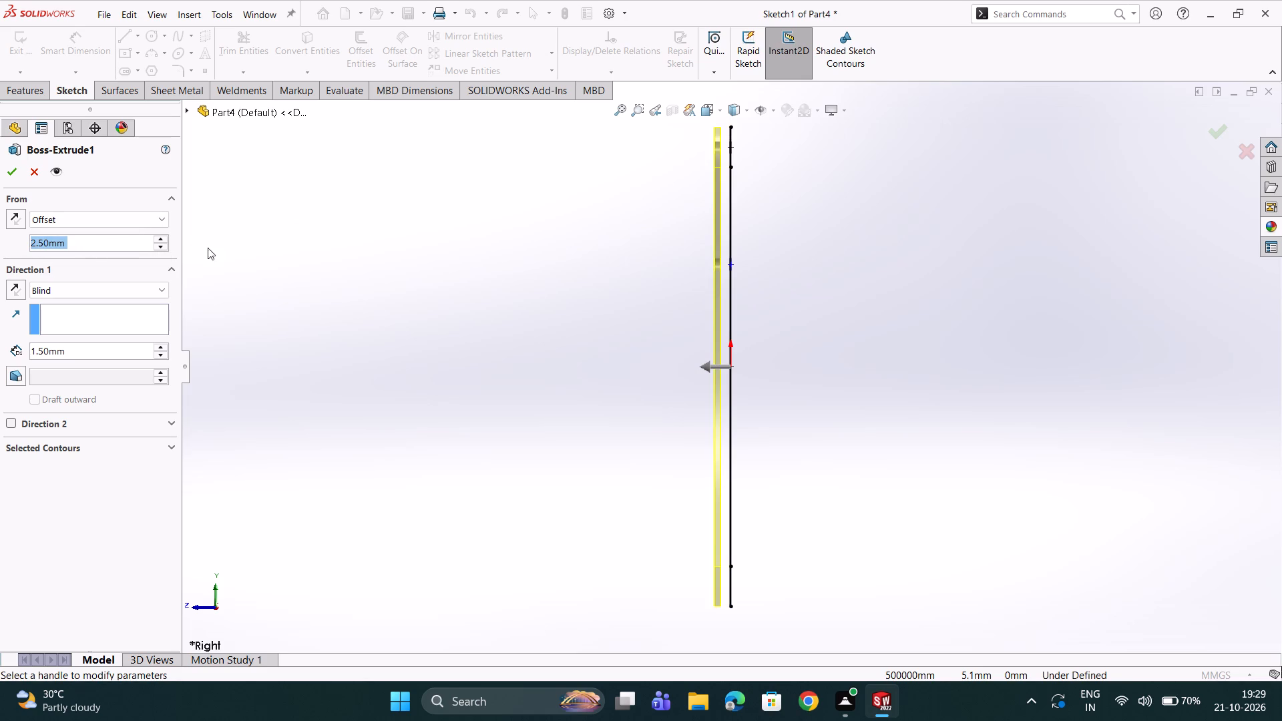
click(14, 290)
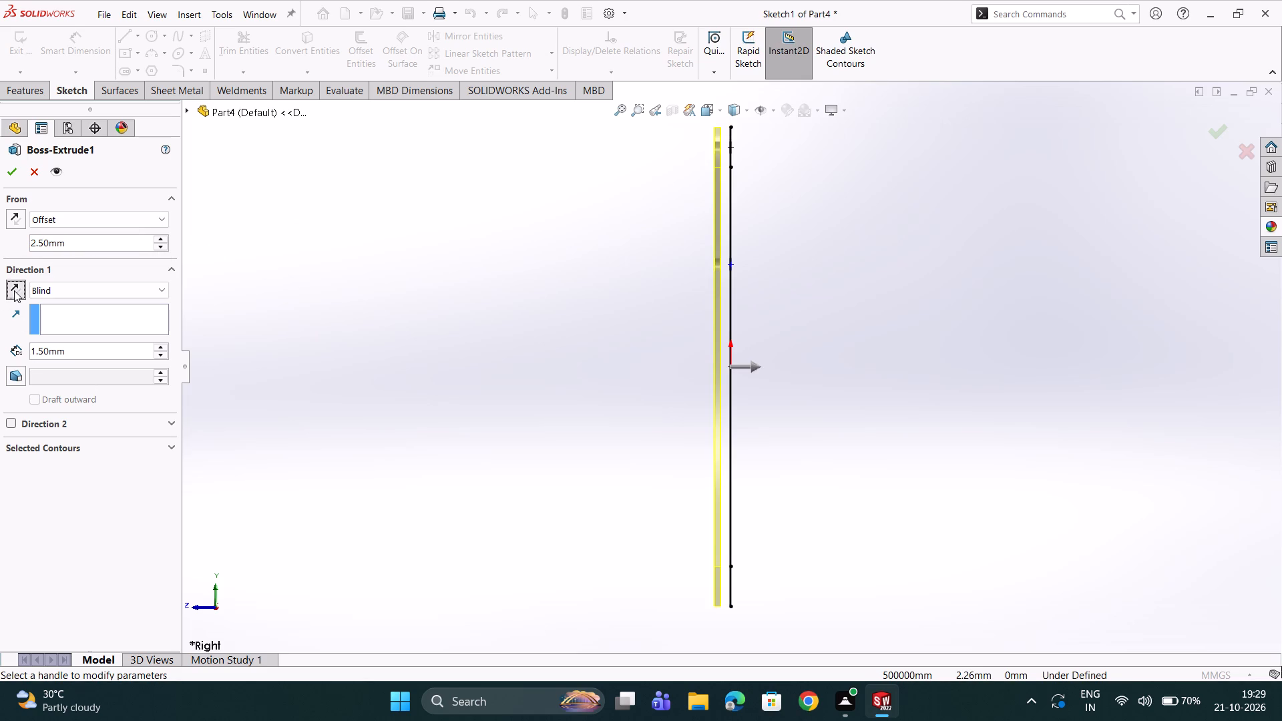
click(14, 290)
click(19, 226)
click(19, 226)
click(14, 218)
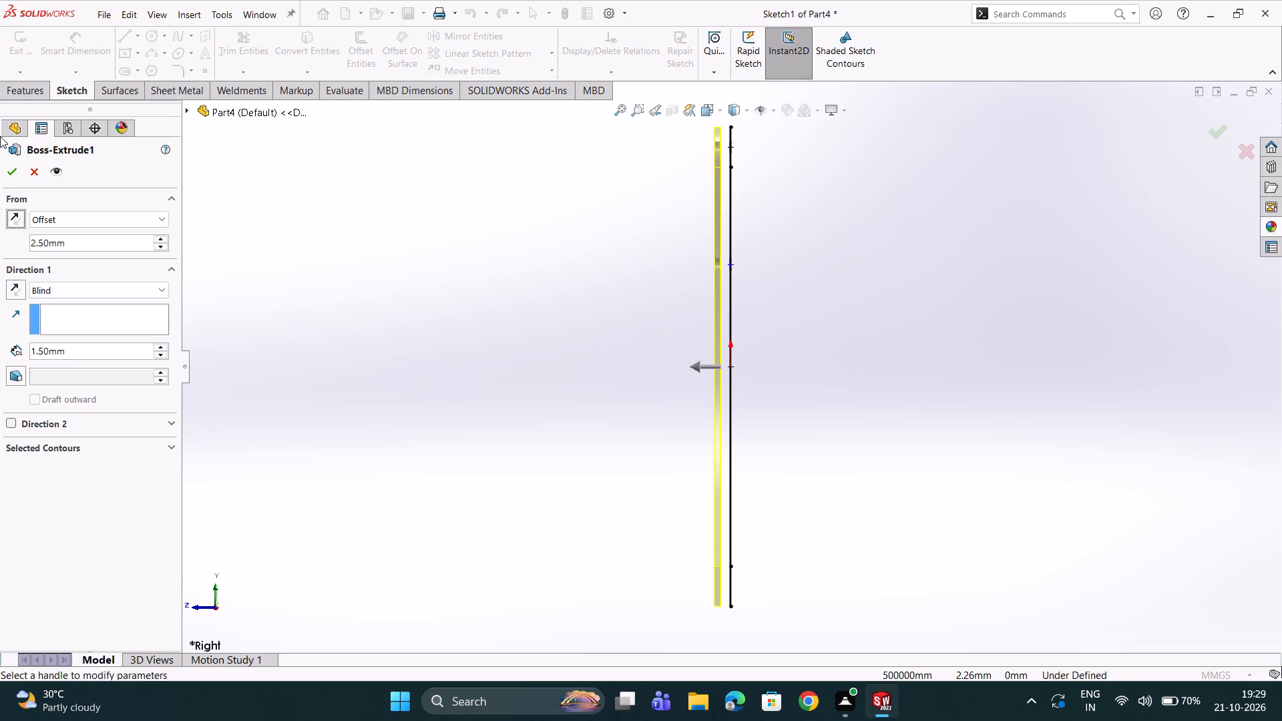
double_click(12, 171)
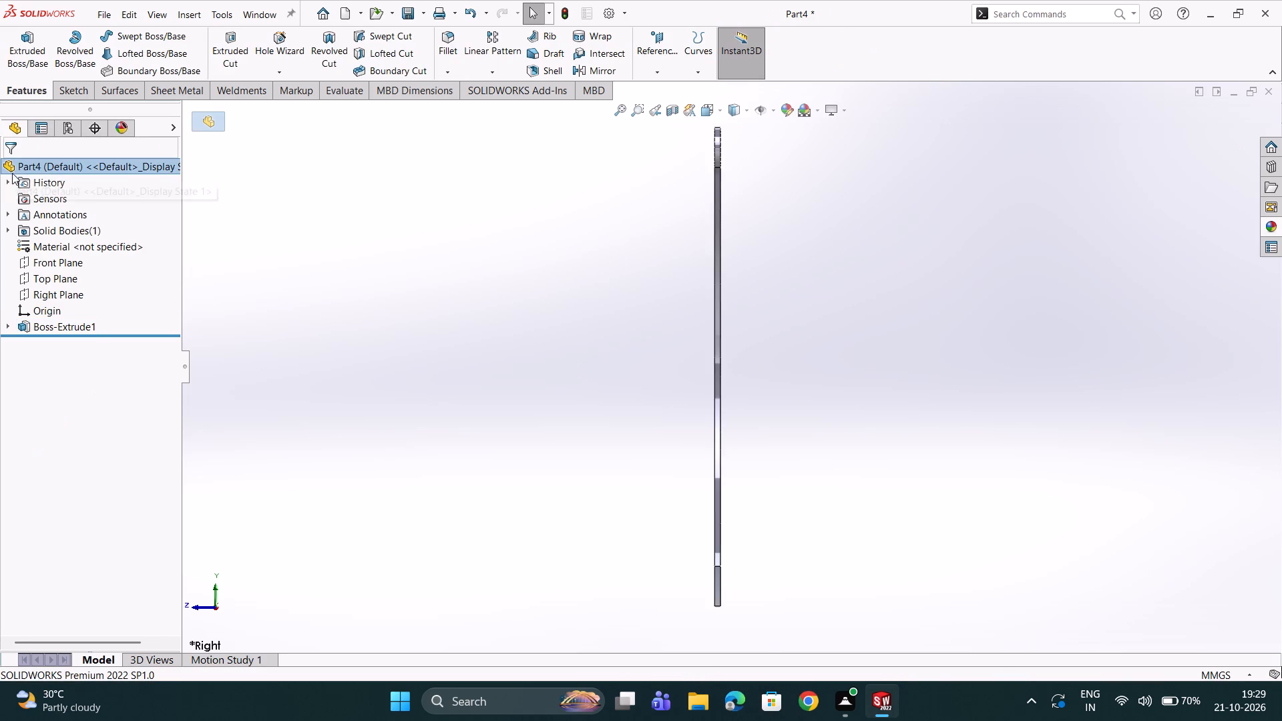
Reuse the C-shaped profile sketch for a second boss extrusion, Blind with a depth of 1.5 mm.
click(7, 324)
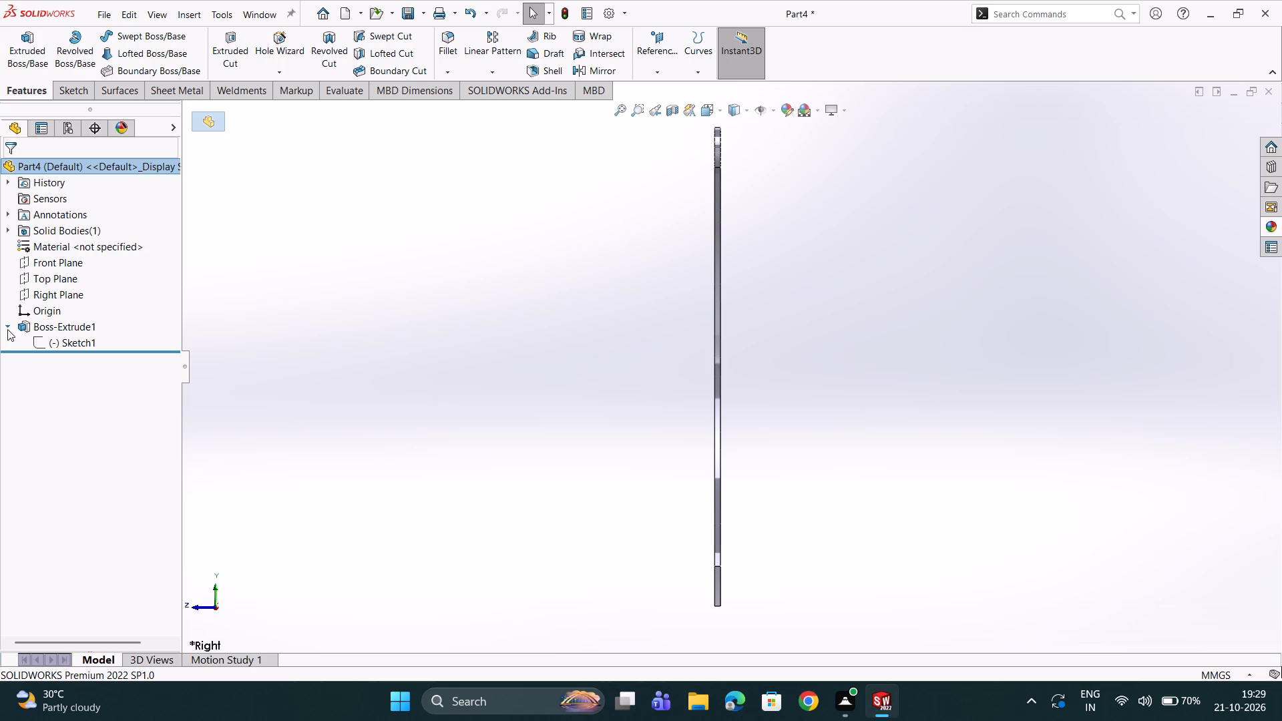
click(33, 340)
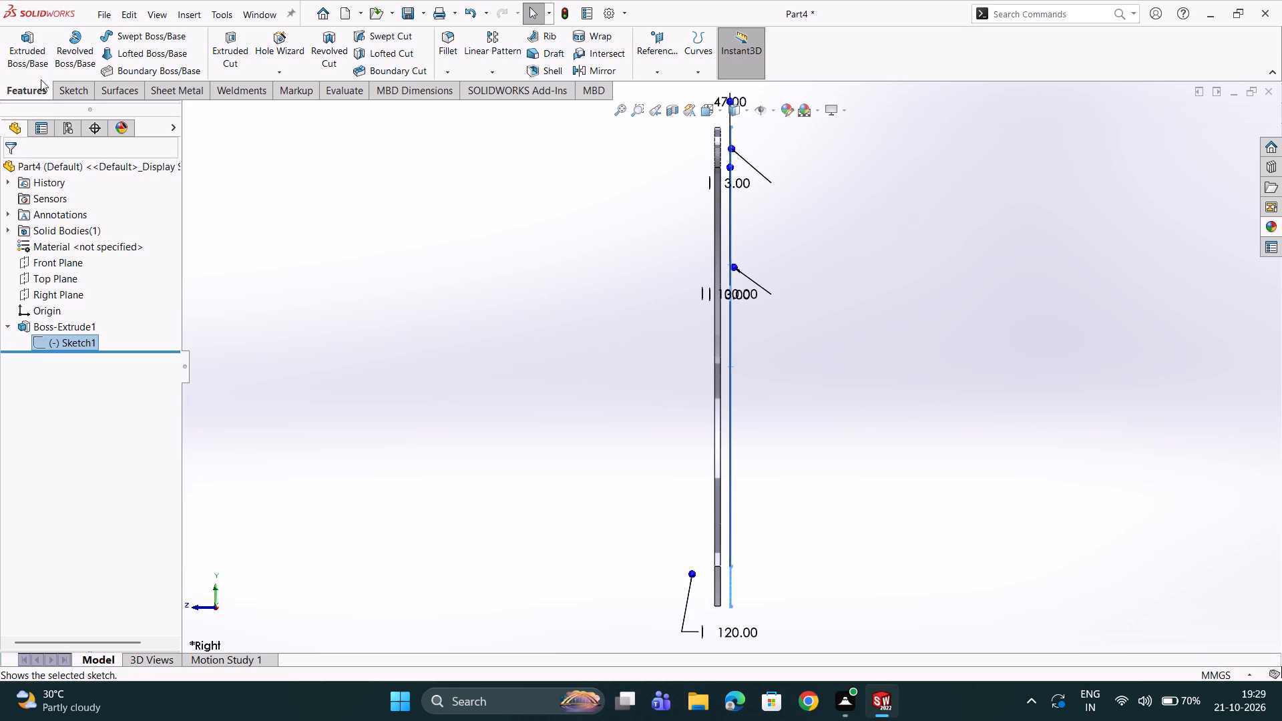
click(34, 61)
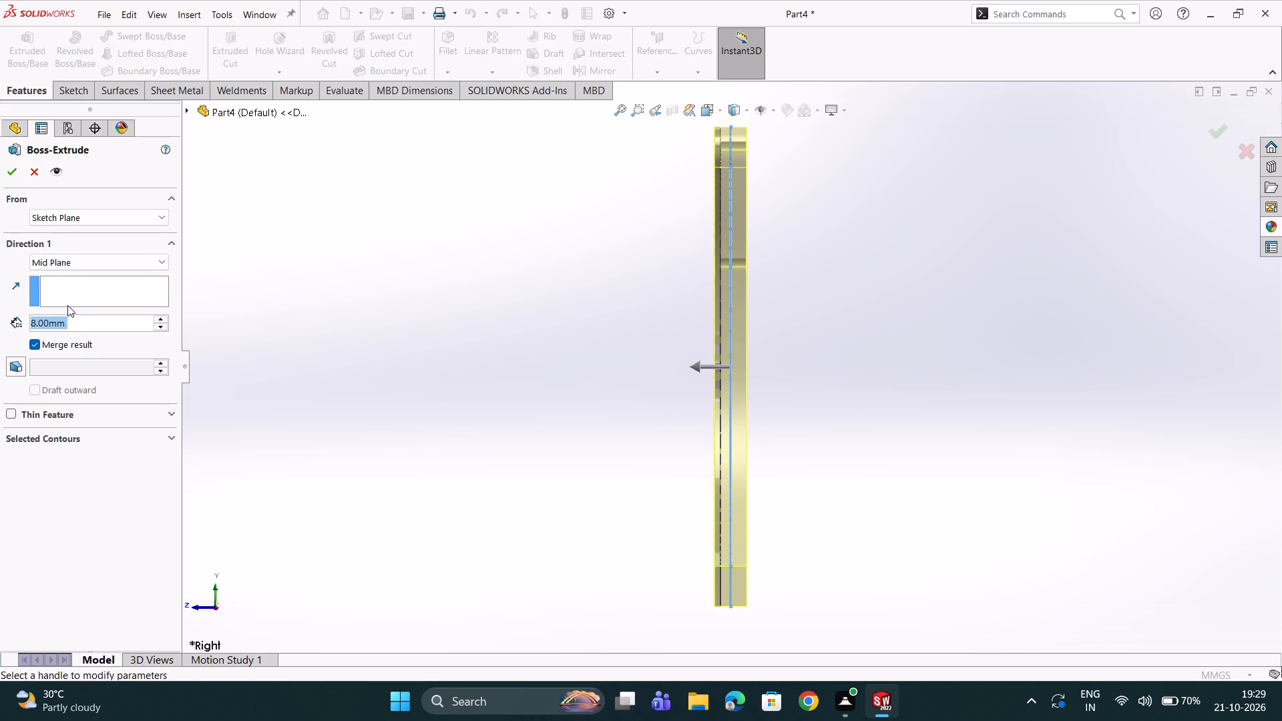
text(1.5)
key(Return)
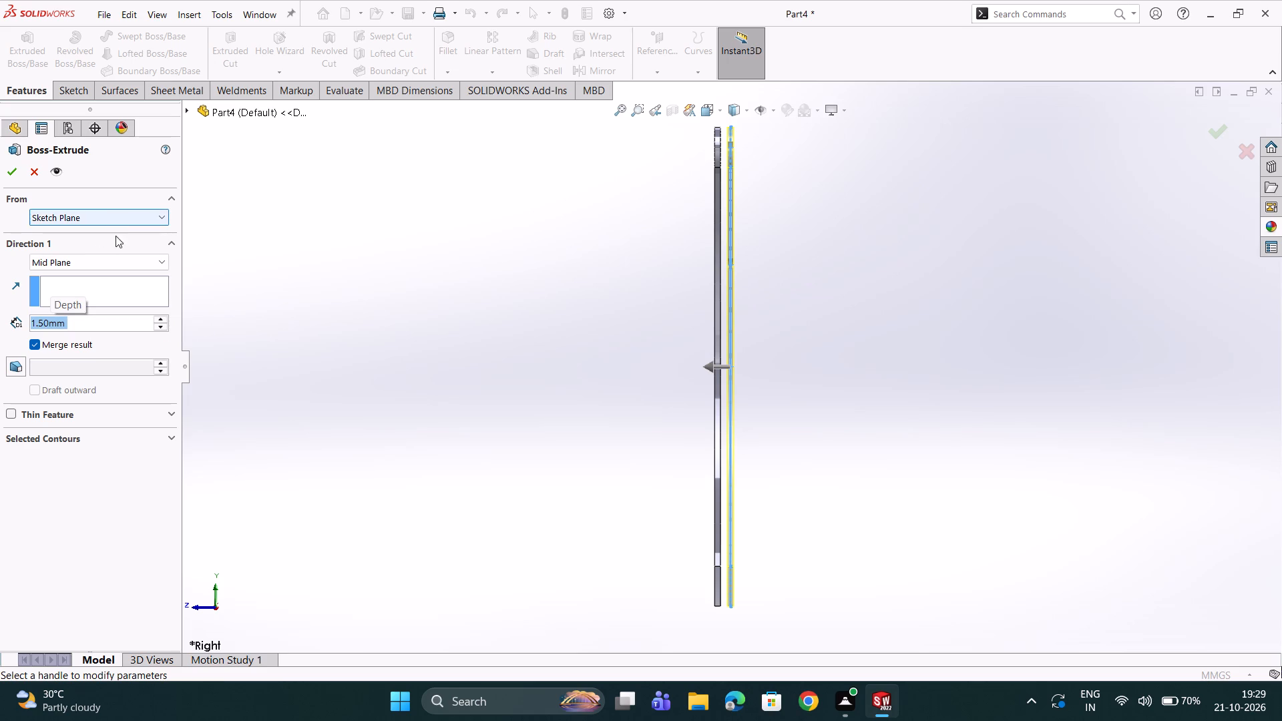
click(105, 267)
click(93, 279)
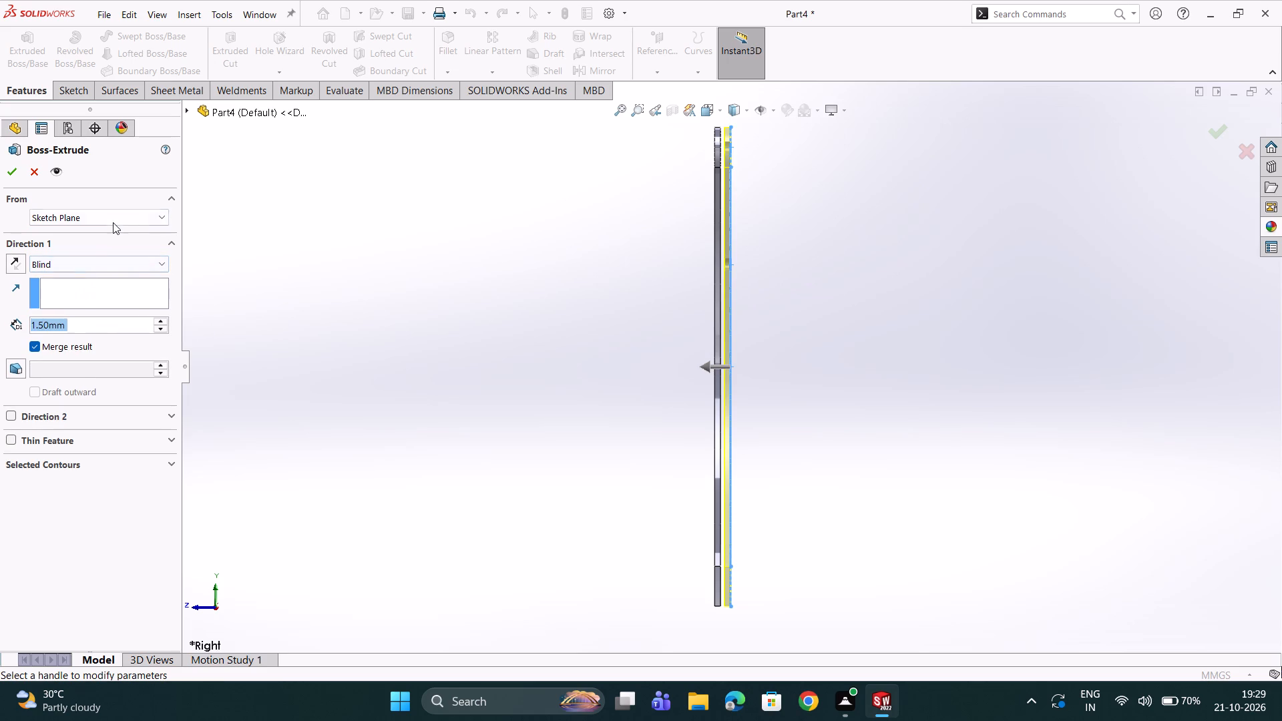
Offset the second extrusion's start by 2.5 mm on the opposite side of the sketch plane, extruding outward away from the first plate.
click(113, 221)
click(85, 261)
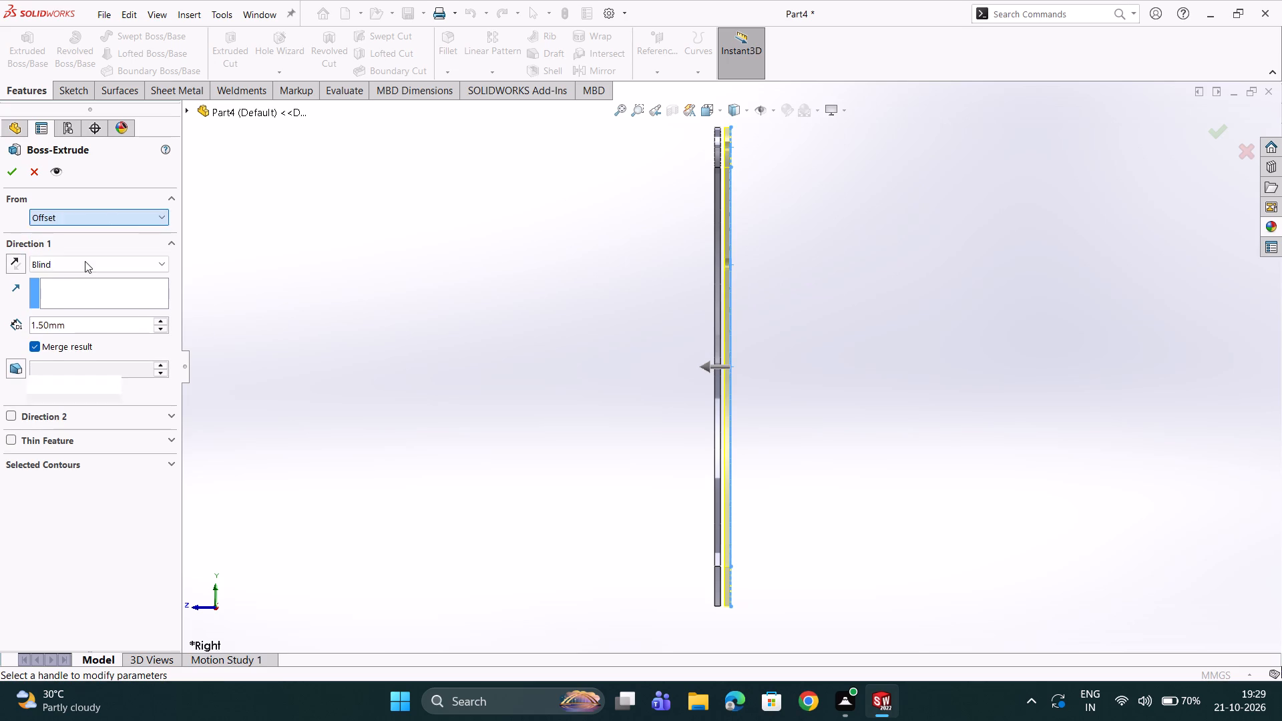
double_click(87, 248)
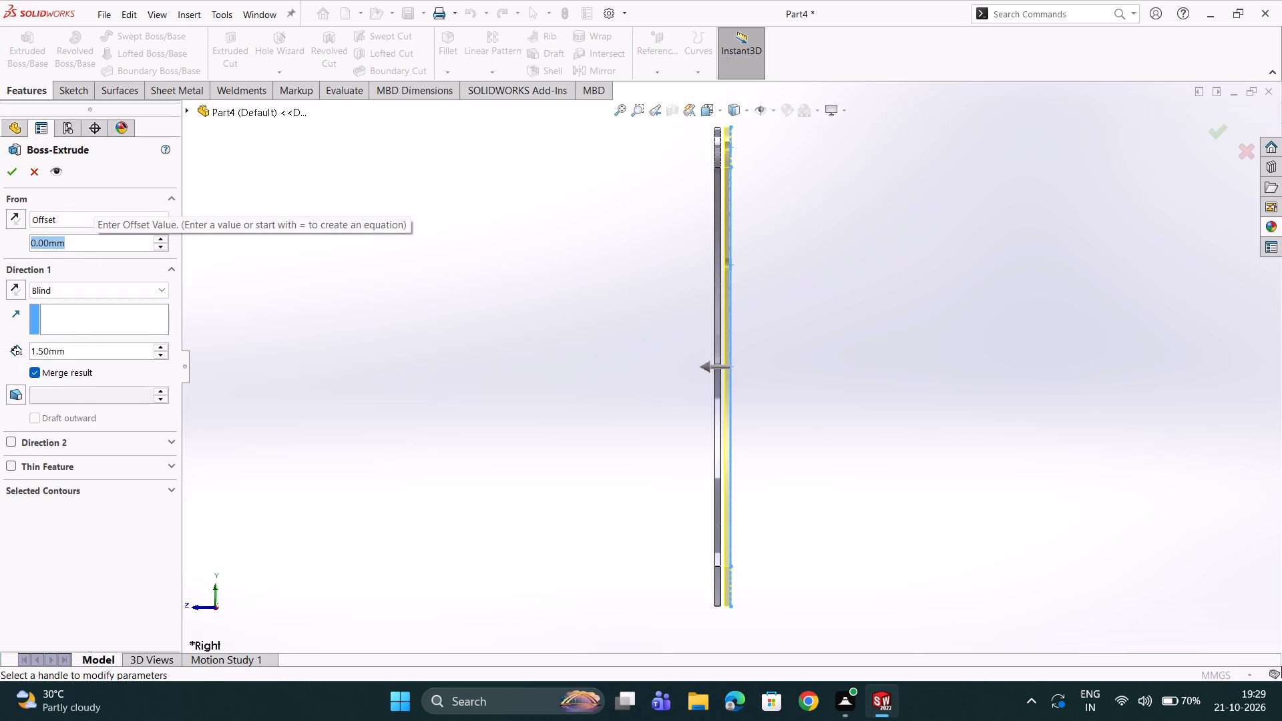
text(2.5)
key(Return)
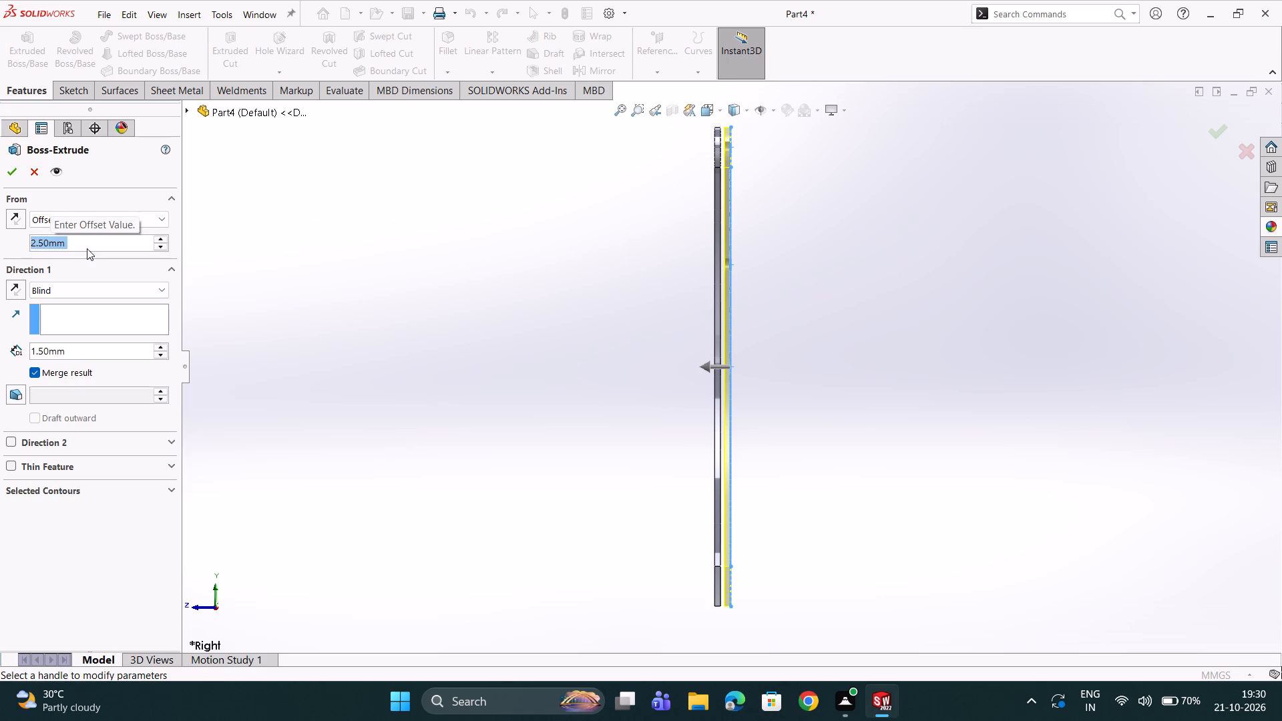
click(14, 291)
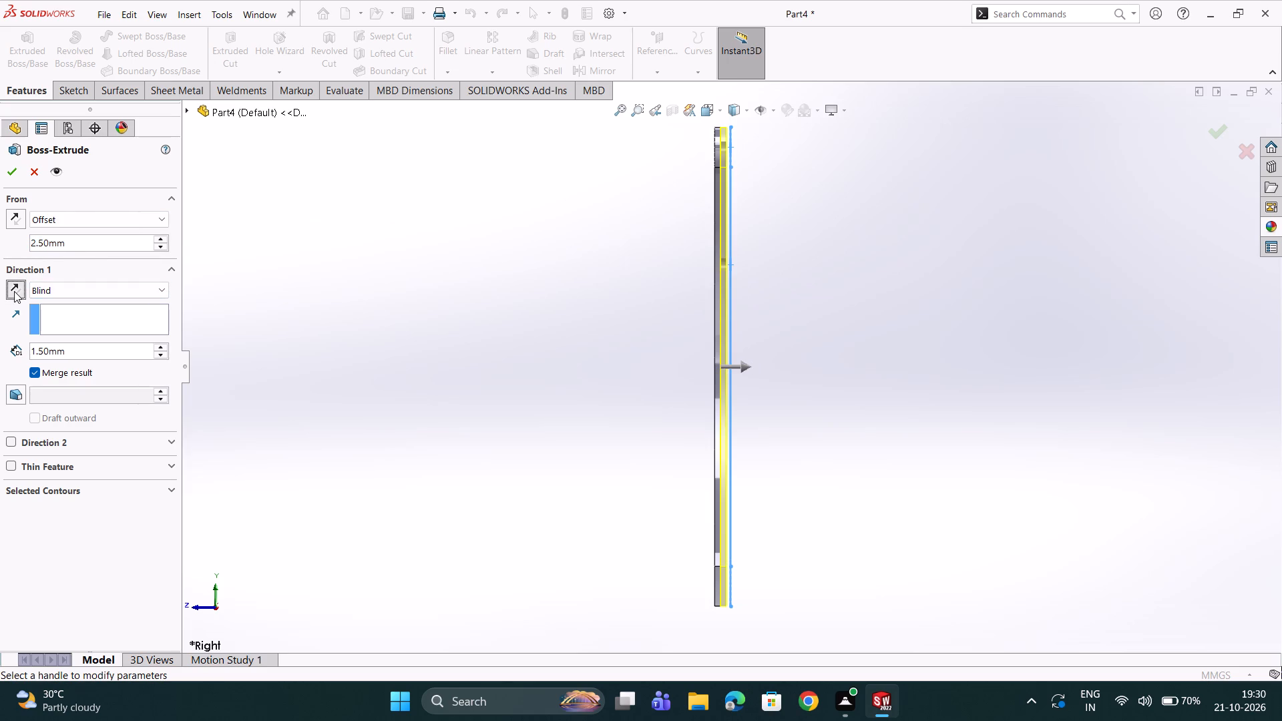
double_click(14, 291)
click(14, 291)
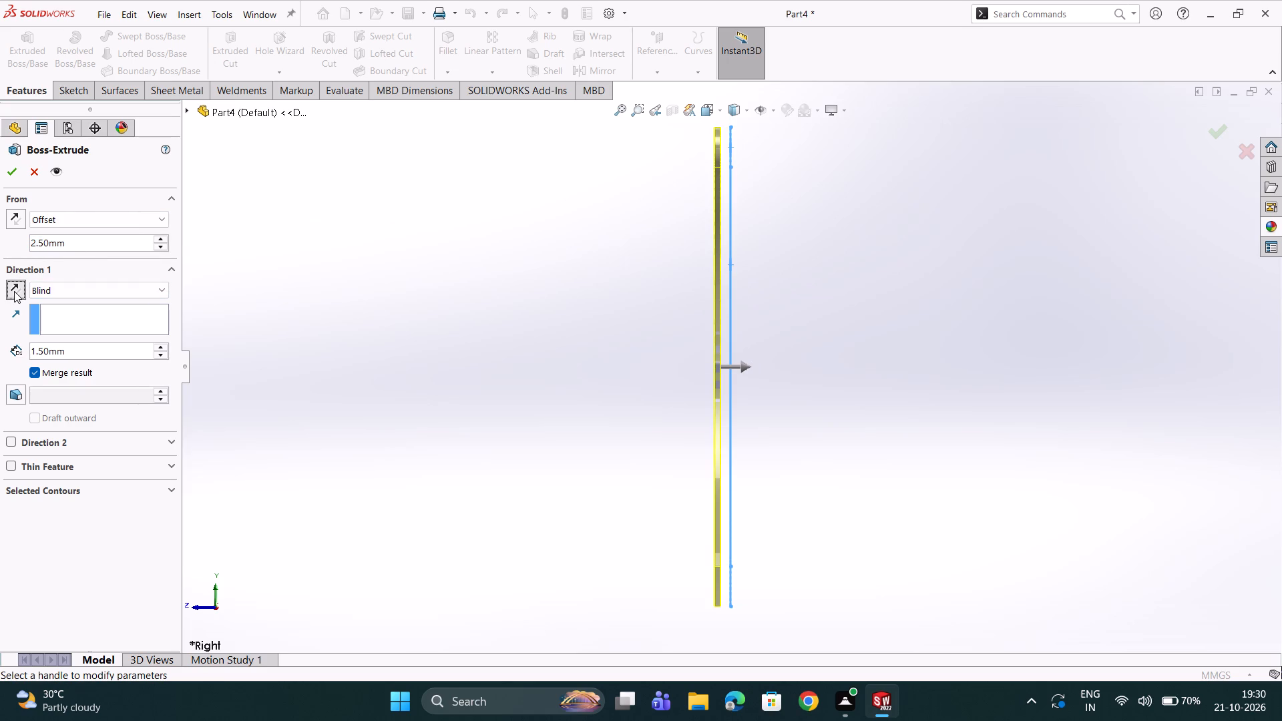
click(18, 218)
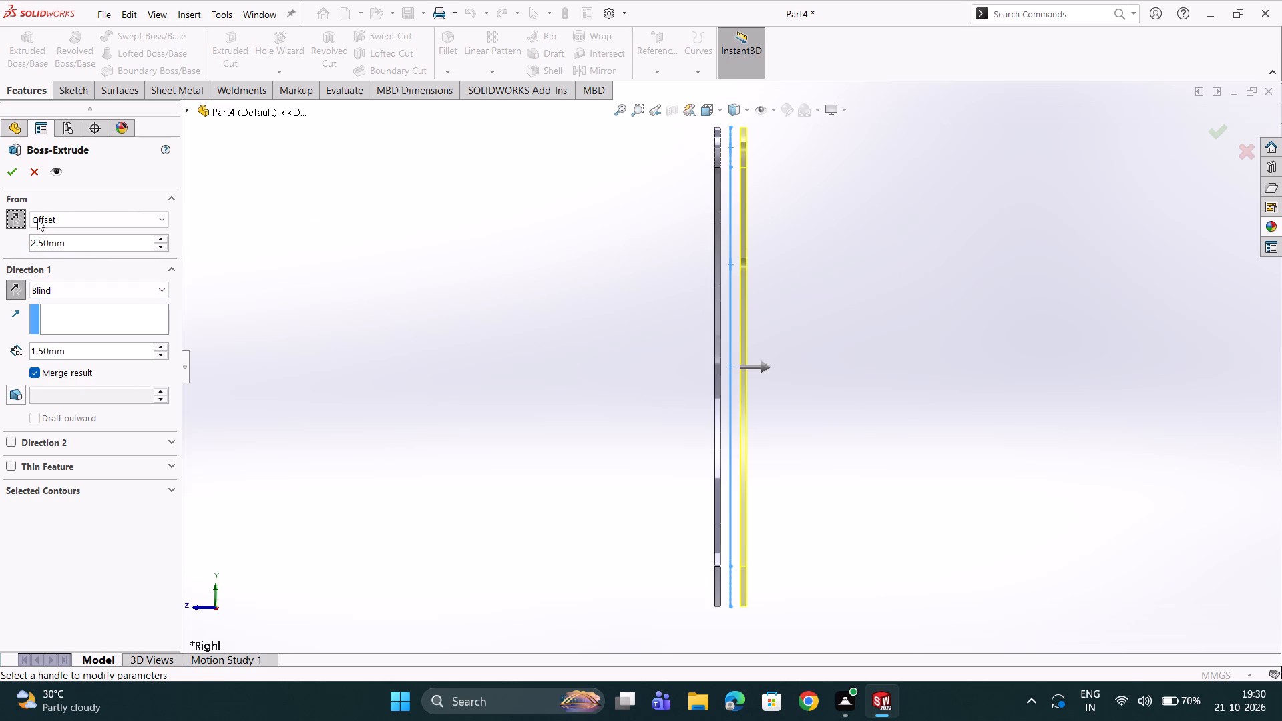
double_click(13, 170)
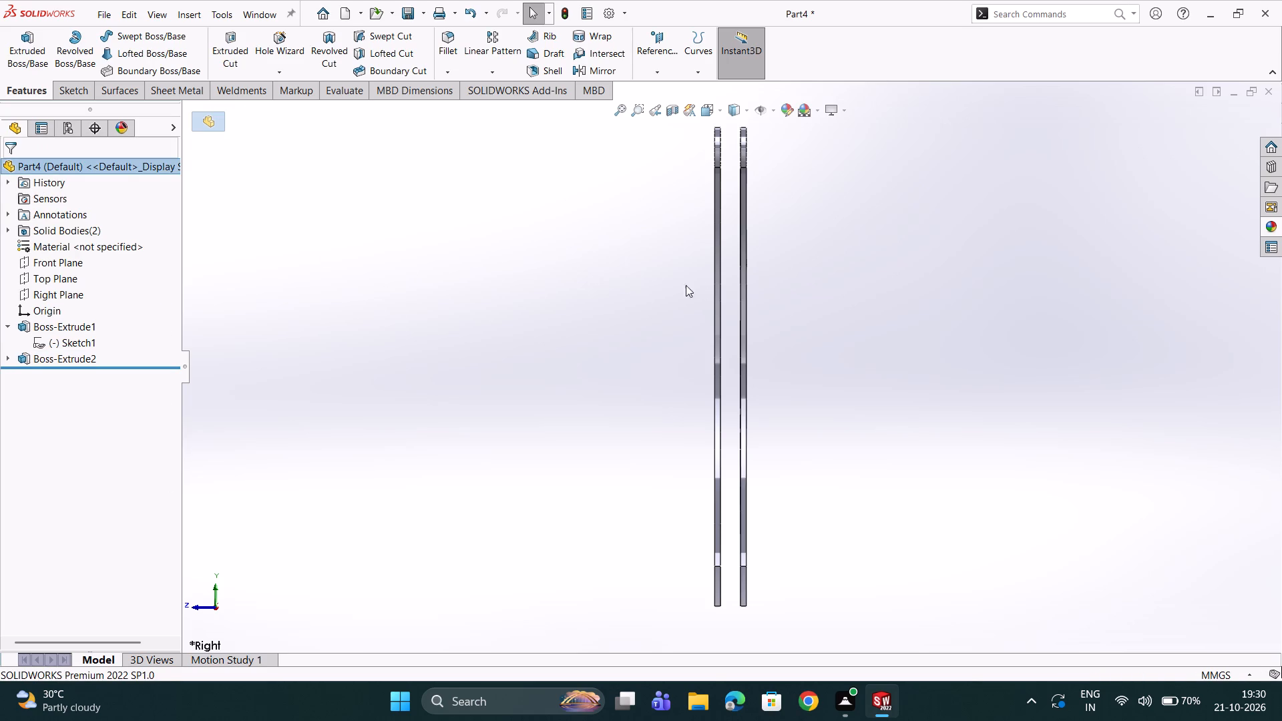
Examine the two parallel C-shaped plates, the gap between them and their holes from several angles.
scroll(701, 284, up, 1)
middle_drag(710, 288, 710, 317)
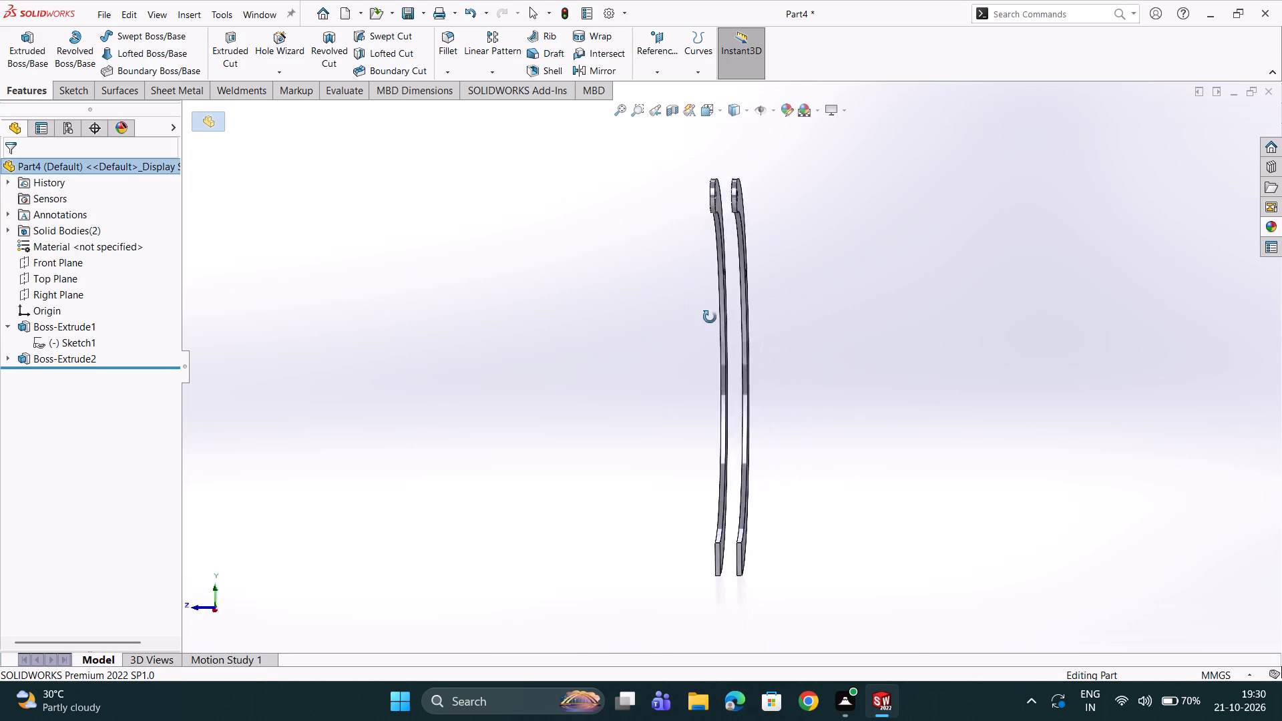
middle_drag(710, 317, 720, 350)
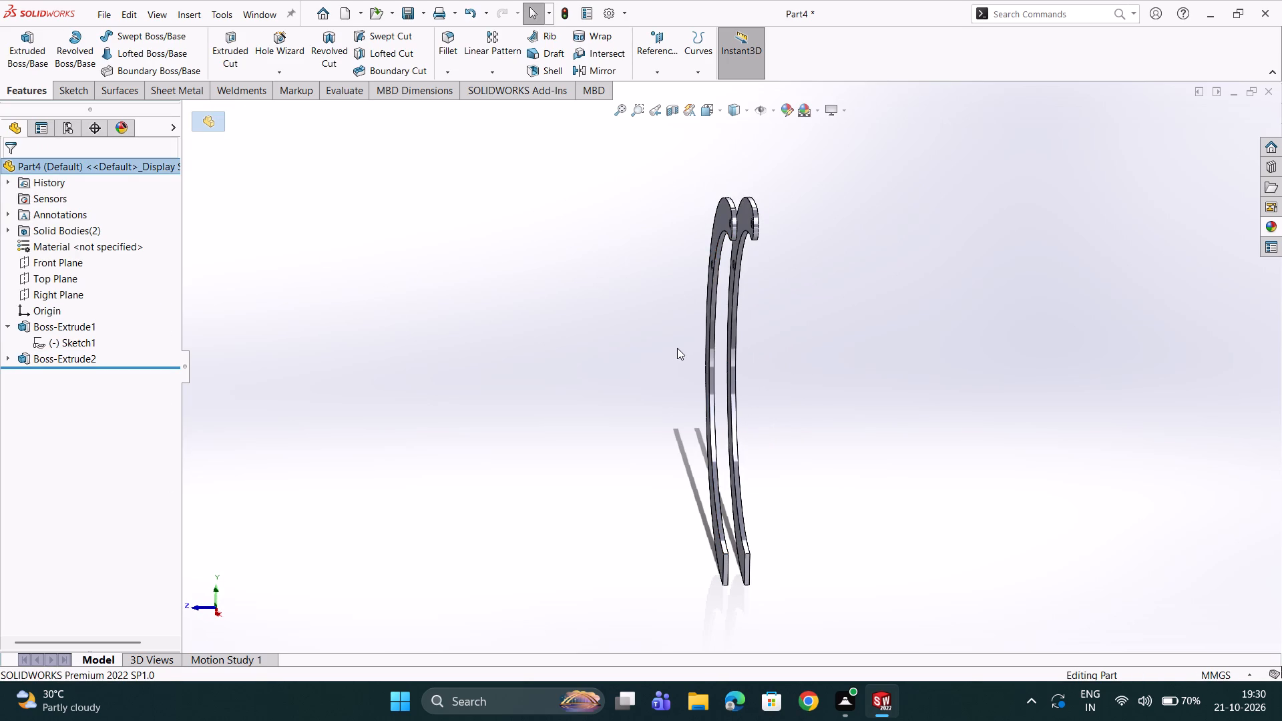
scroll(748, 337, down, 2)
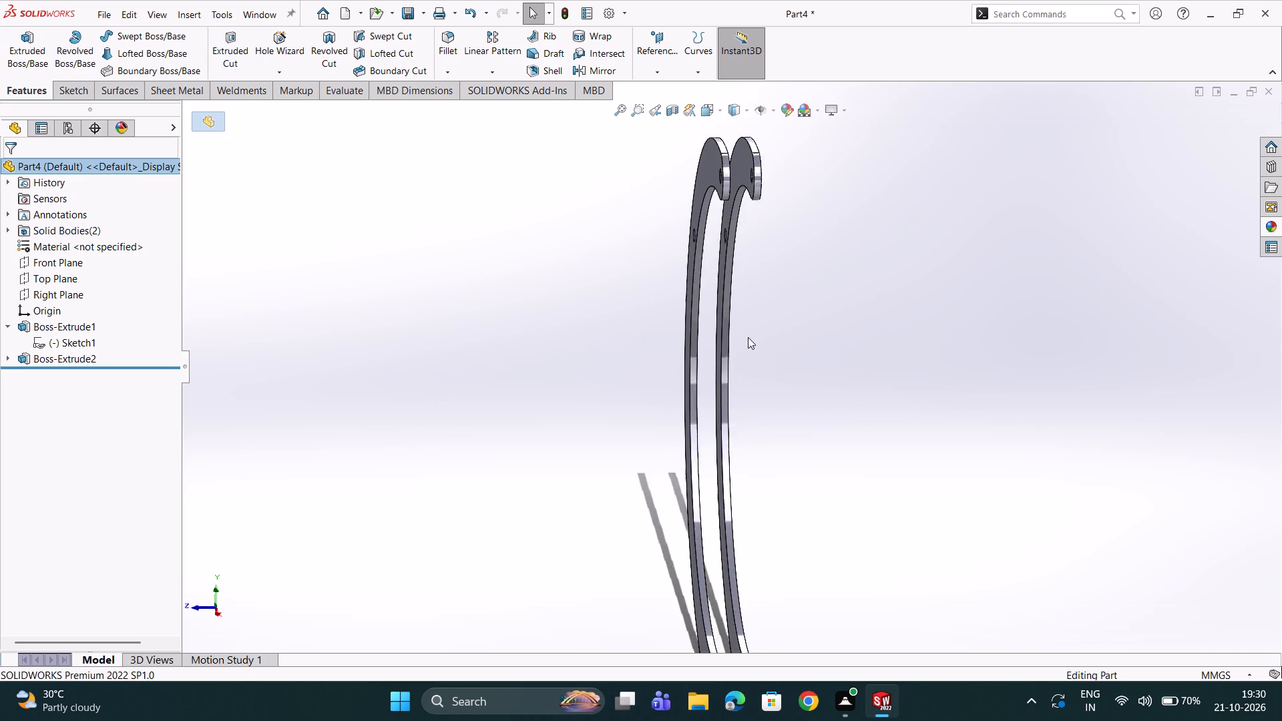
scroll(748, 337, down, 3)
middle_drag(734, 329, 805, 352)
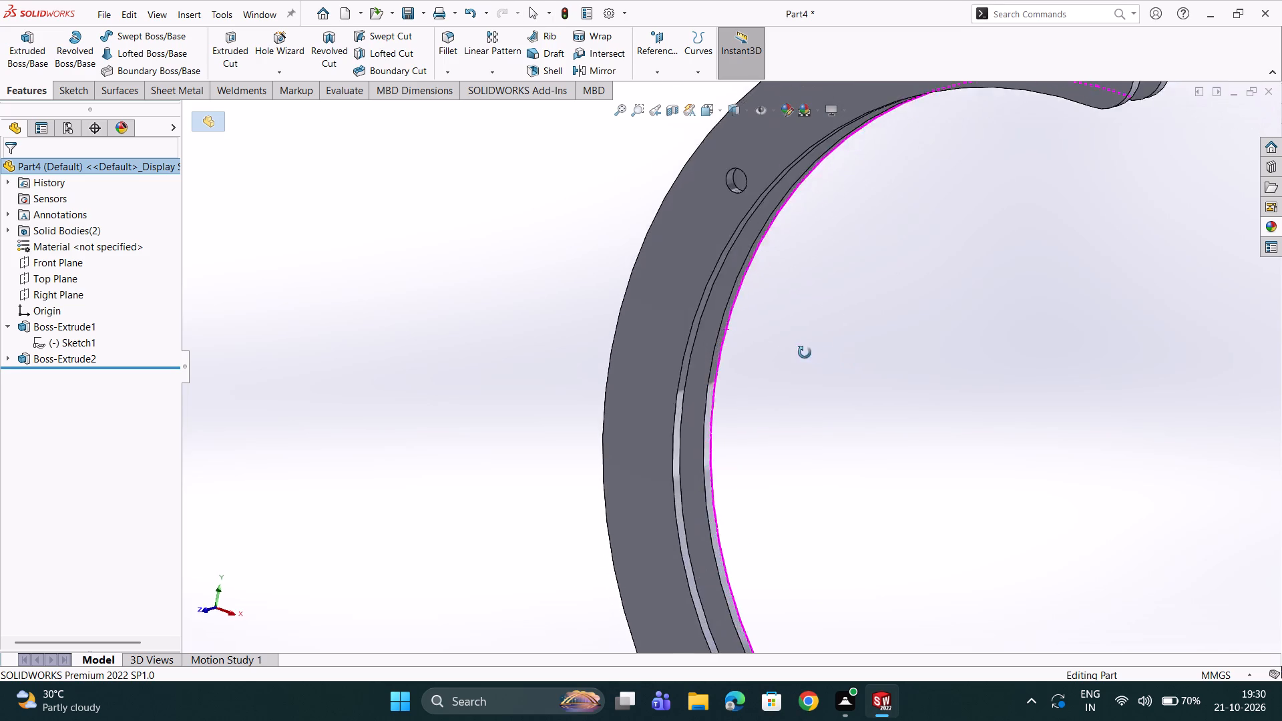
middle_drag(805, 352, 742, 387)
scroll(742, 370, up, 6)
scroll(732, 340, down, 6)
scroll(730, 342, up, 1)
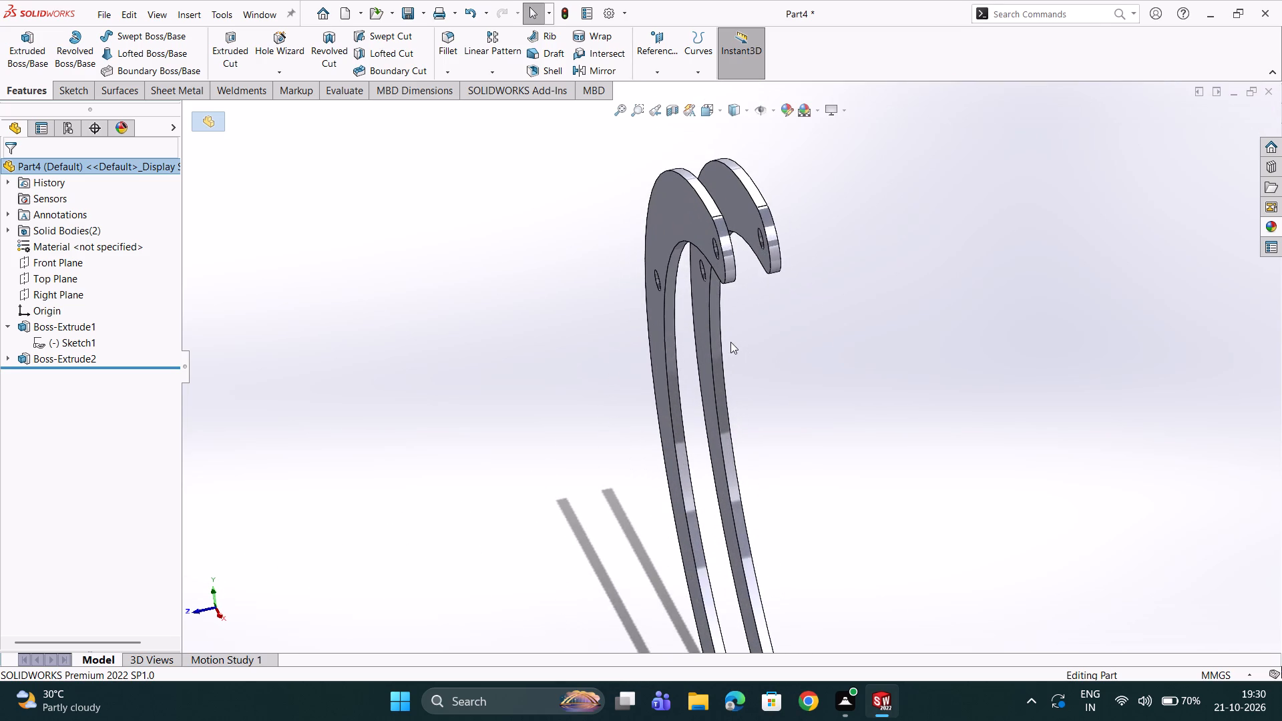
scroll(739, 282, down, 5)
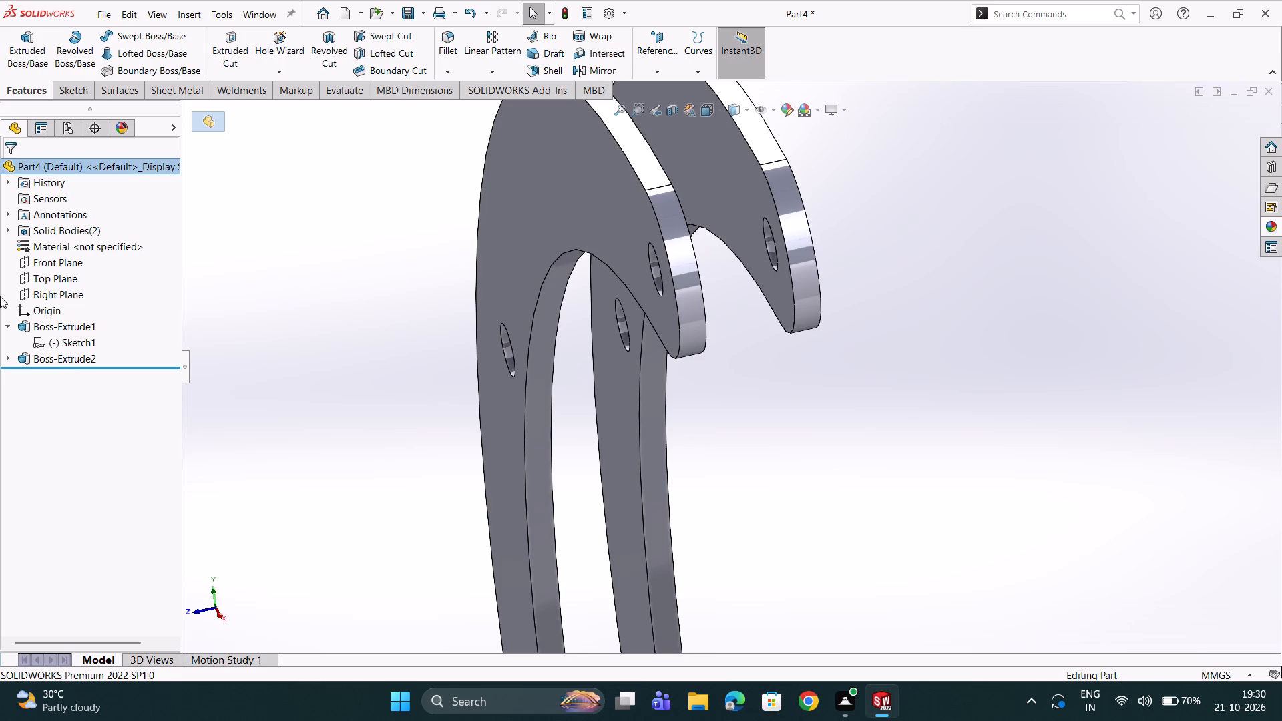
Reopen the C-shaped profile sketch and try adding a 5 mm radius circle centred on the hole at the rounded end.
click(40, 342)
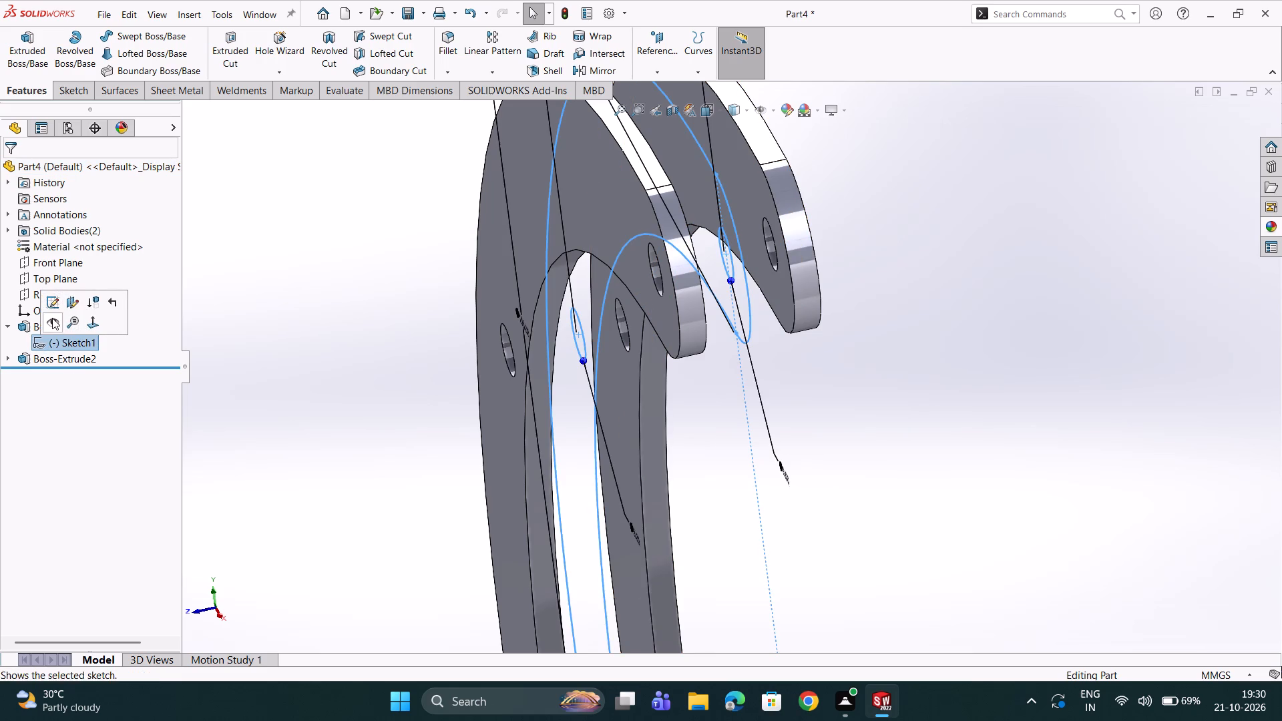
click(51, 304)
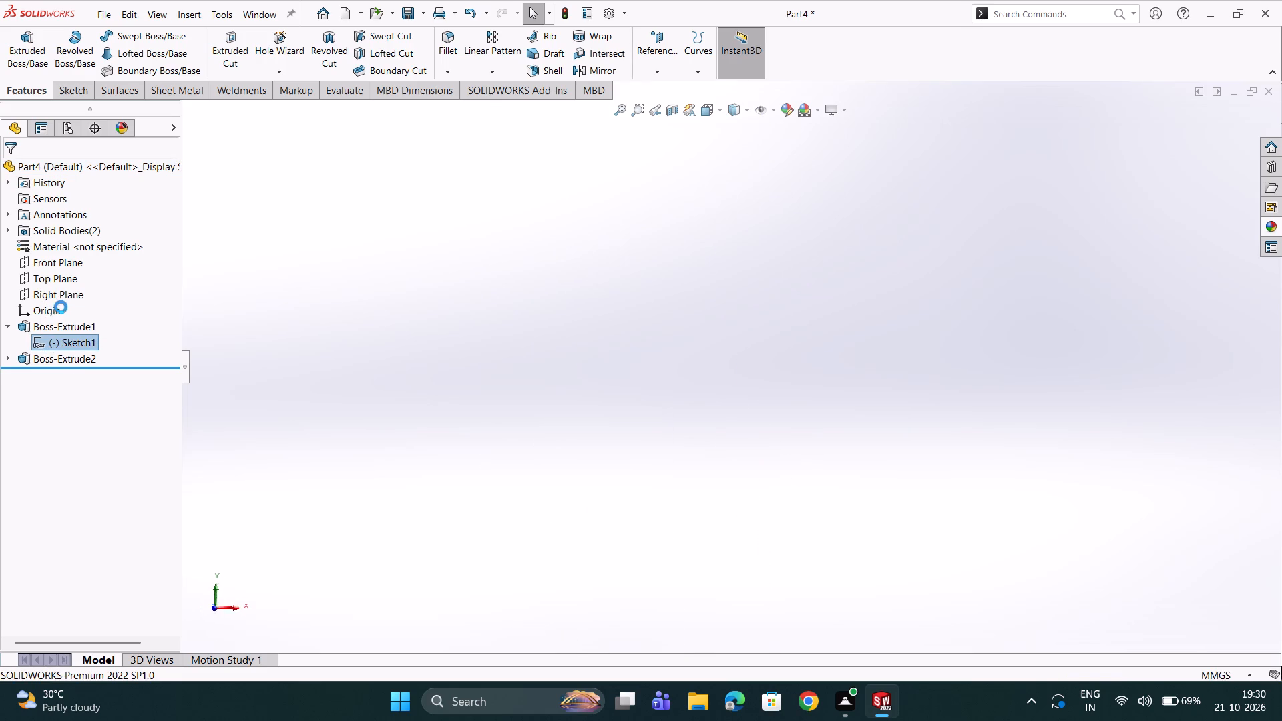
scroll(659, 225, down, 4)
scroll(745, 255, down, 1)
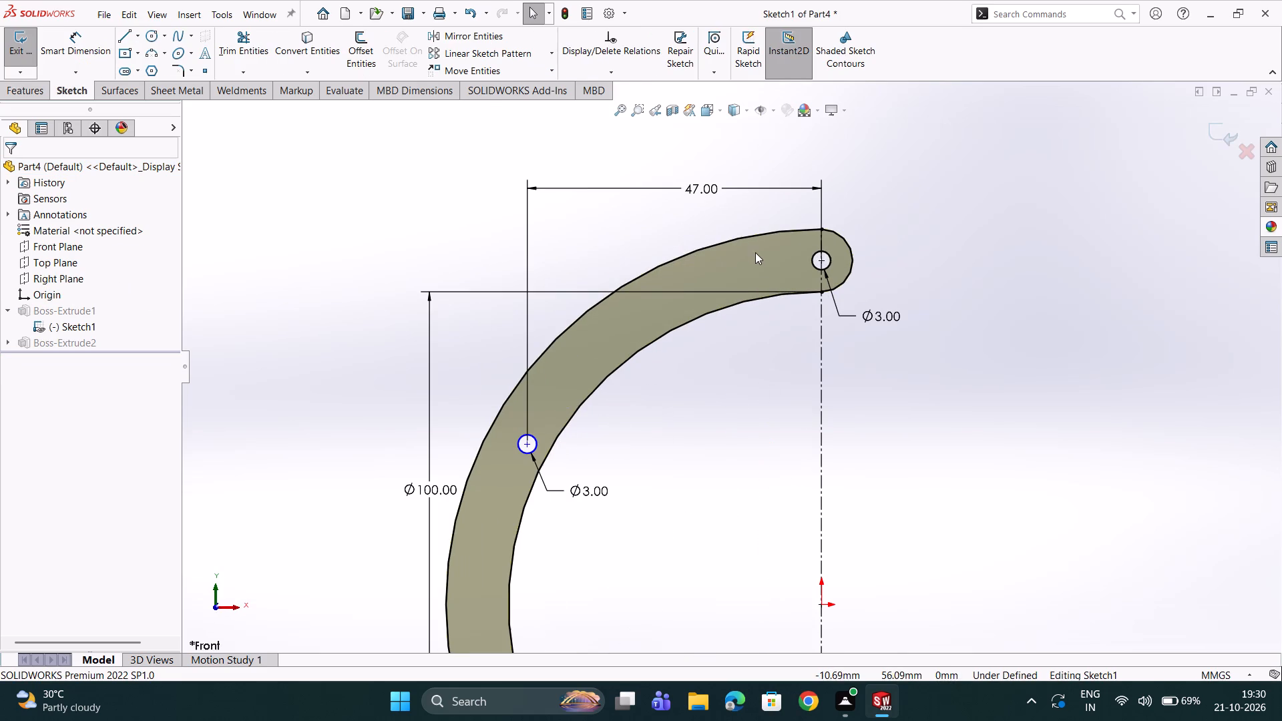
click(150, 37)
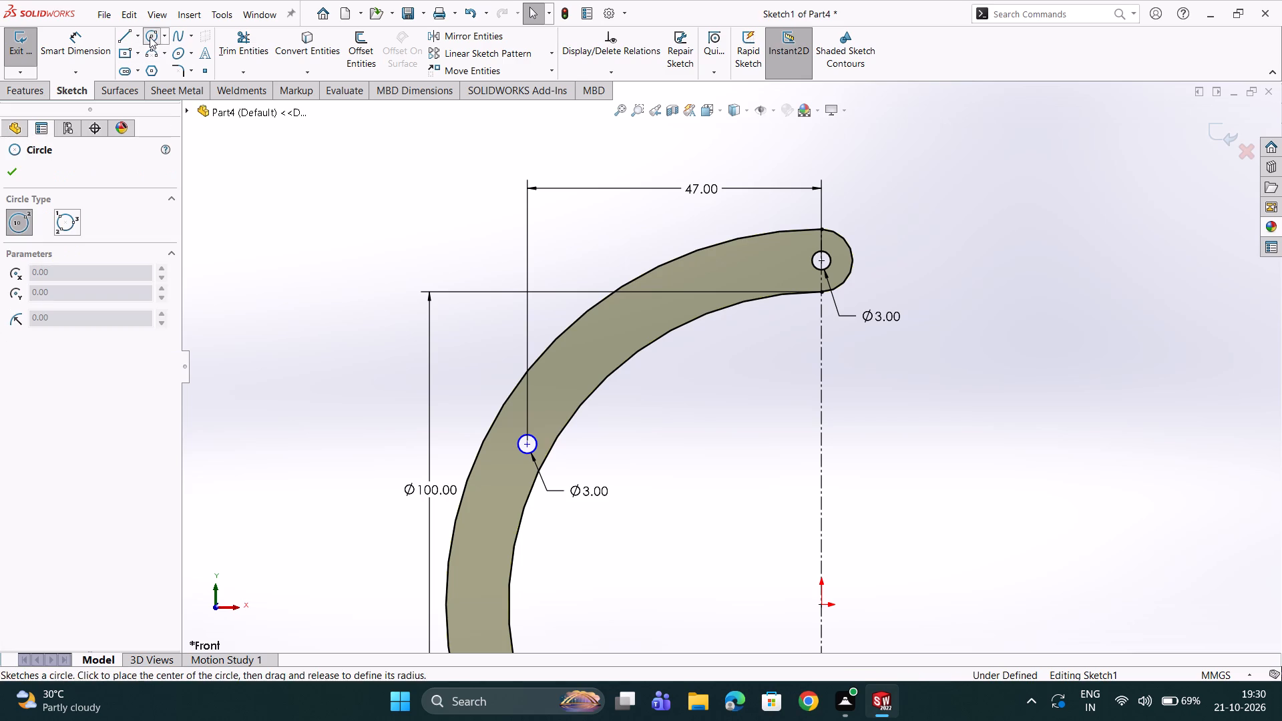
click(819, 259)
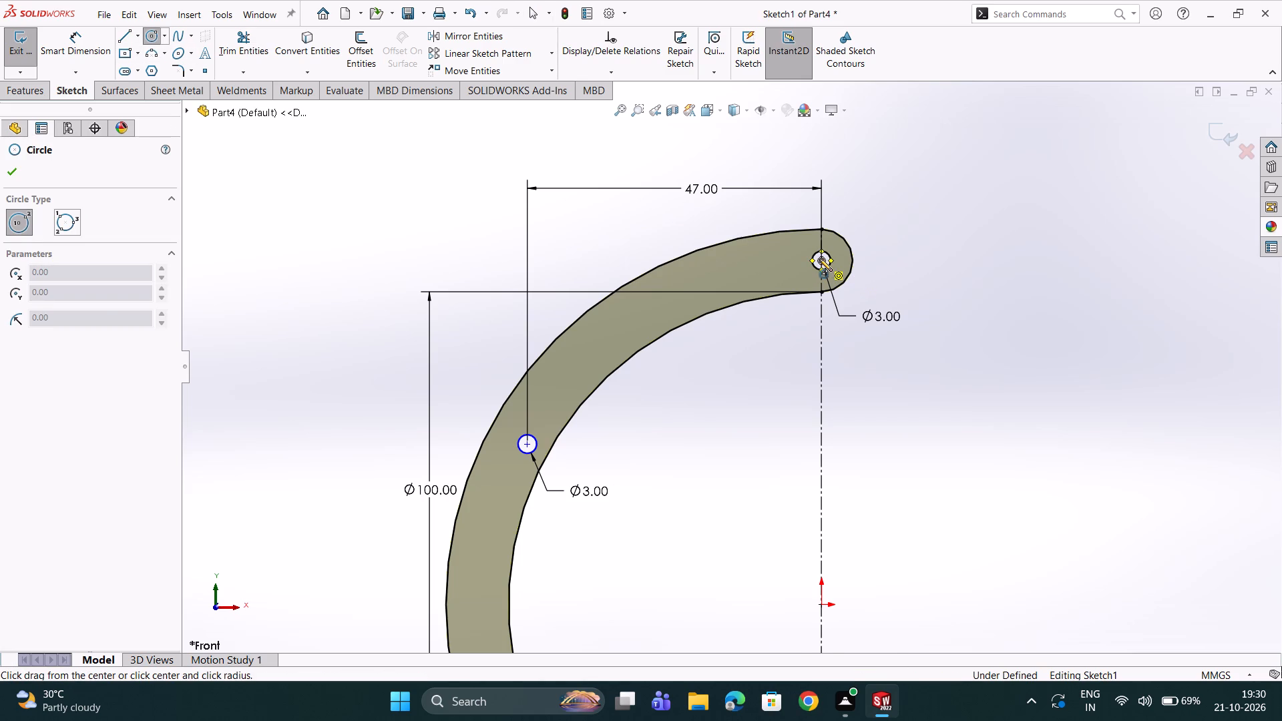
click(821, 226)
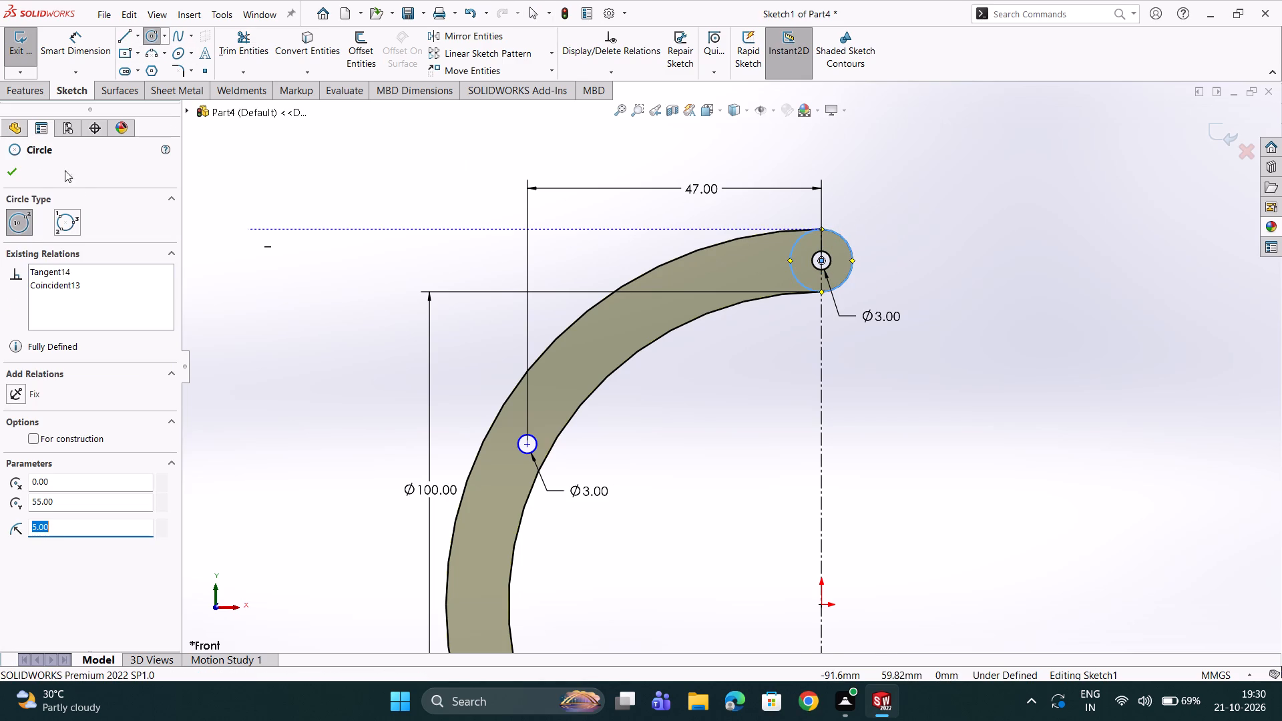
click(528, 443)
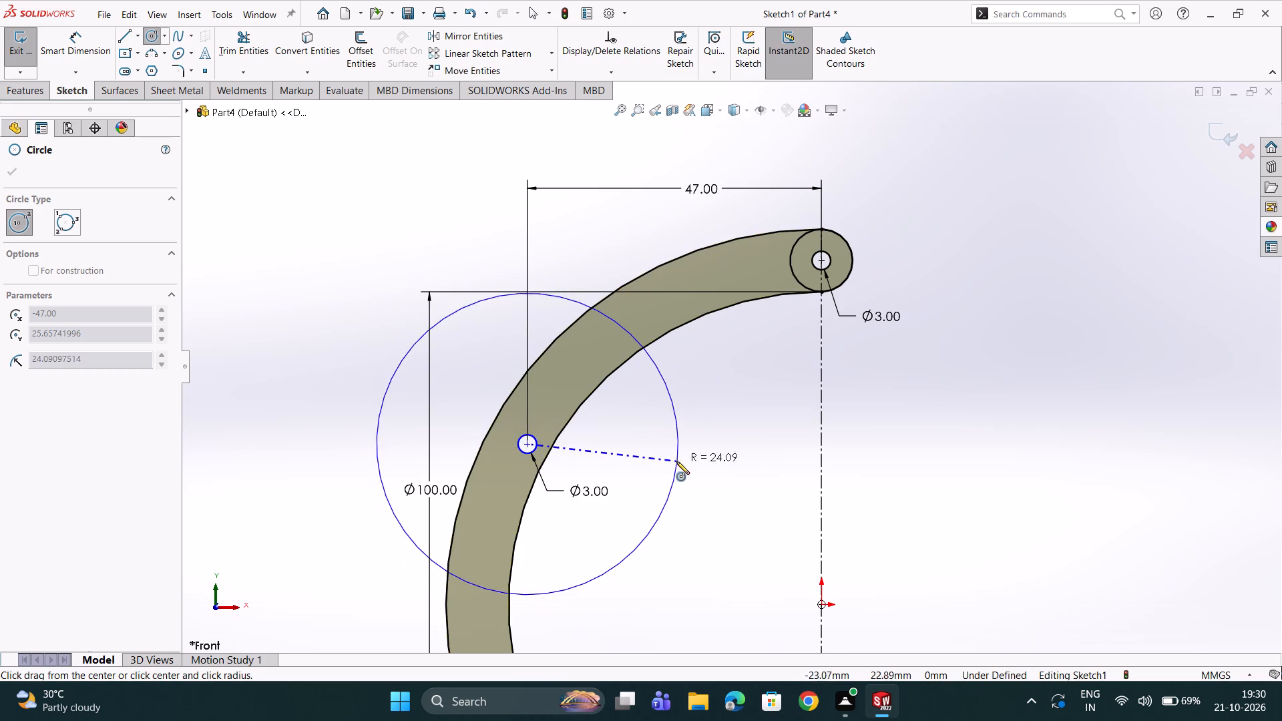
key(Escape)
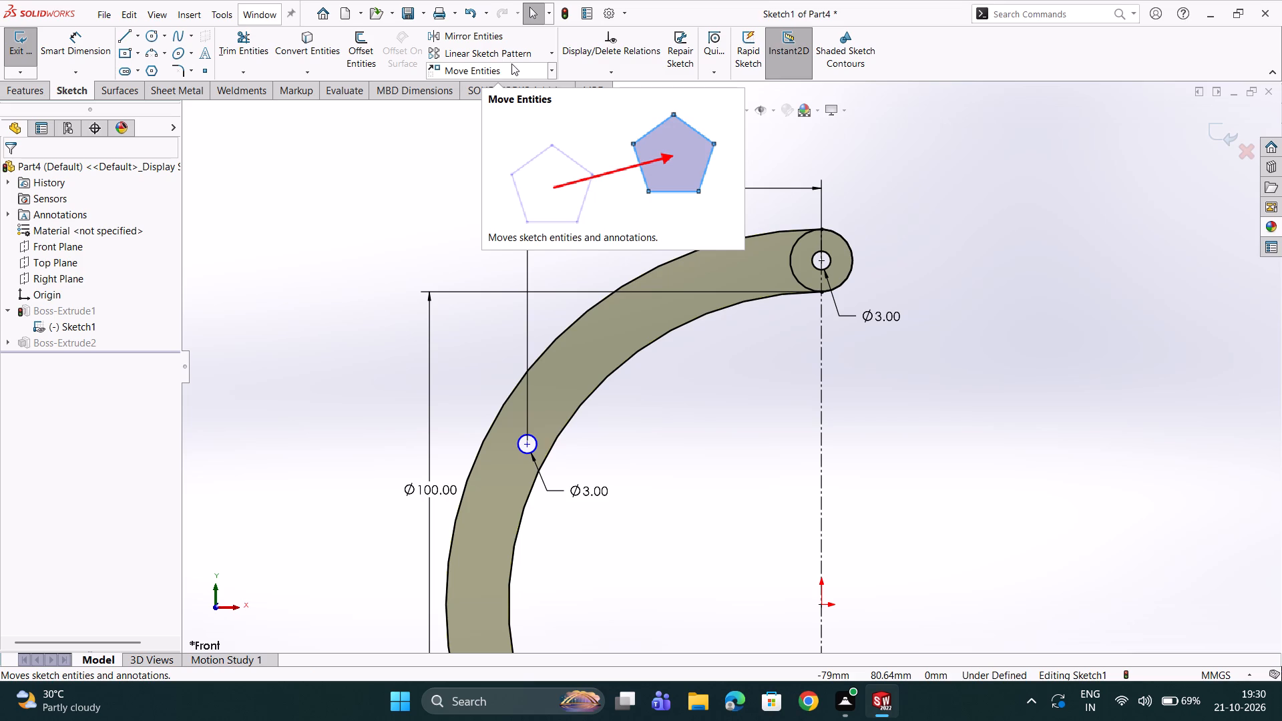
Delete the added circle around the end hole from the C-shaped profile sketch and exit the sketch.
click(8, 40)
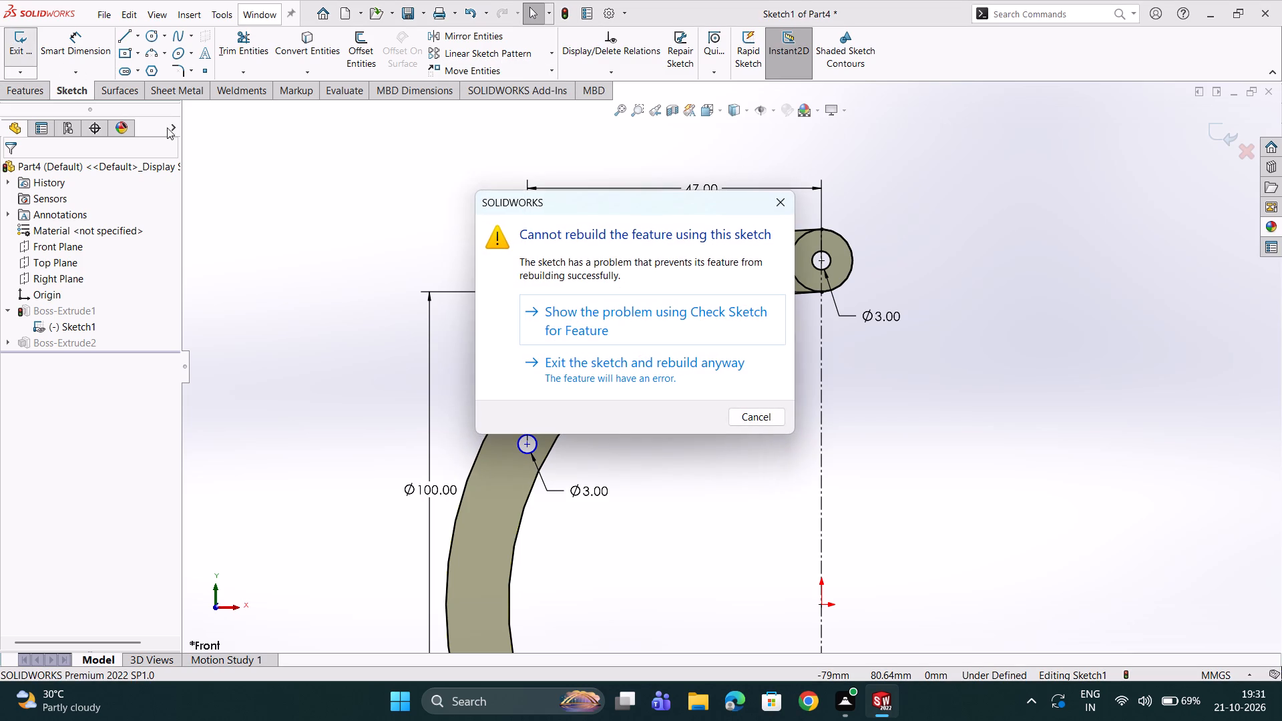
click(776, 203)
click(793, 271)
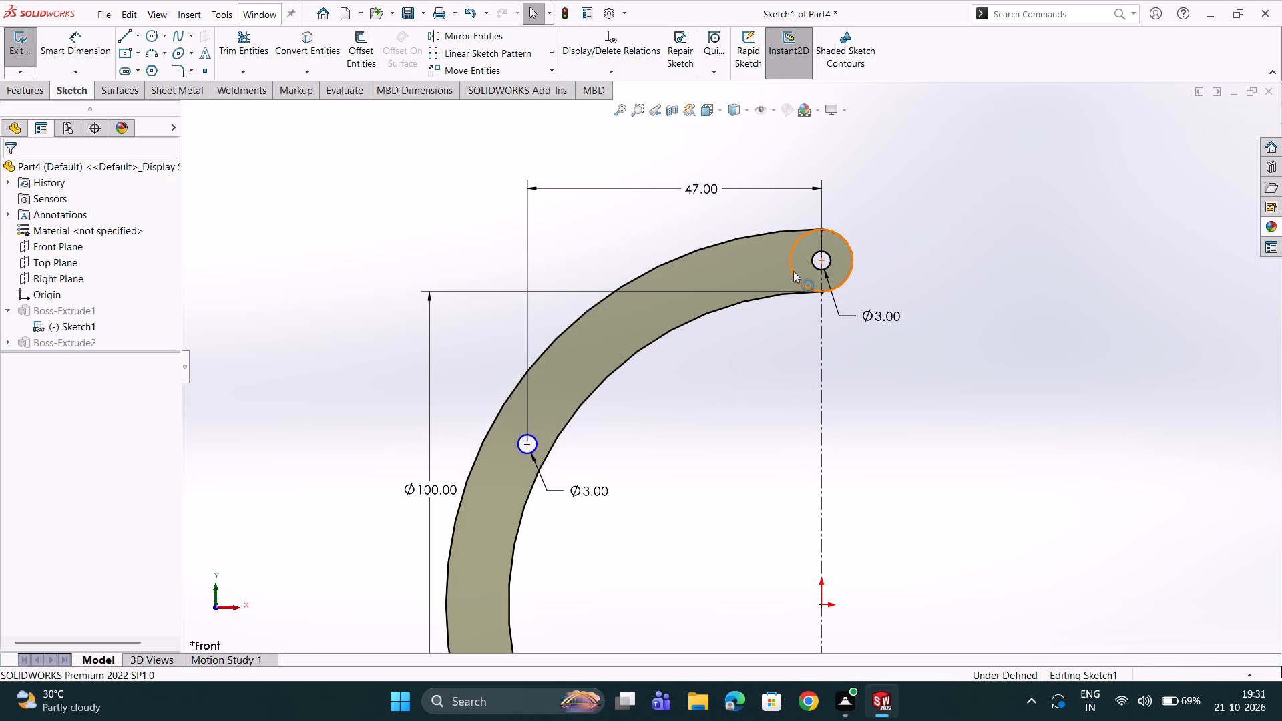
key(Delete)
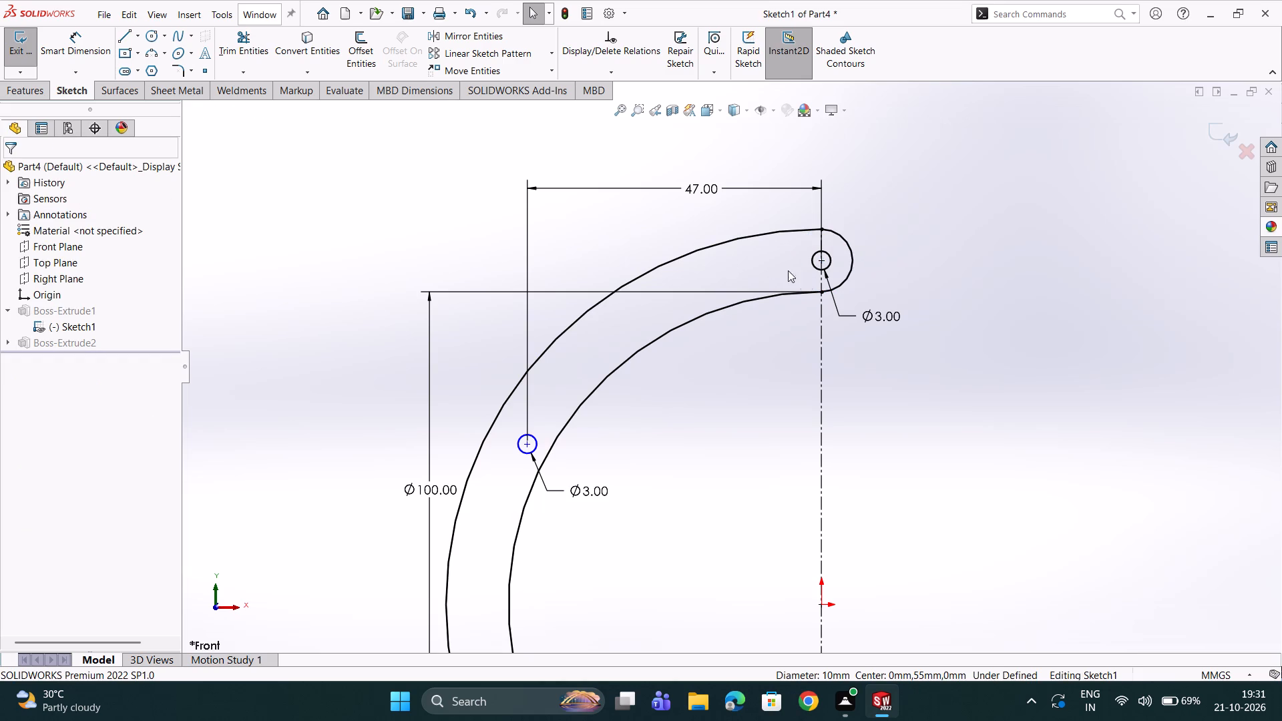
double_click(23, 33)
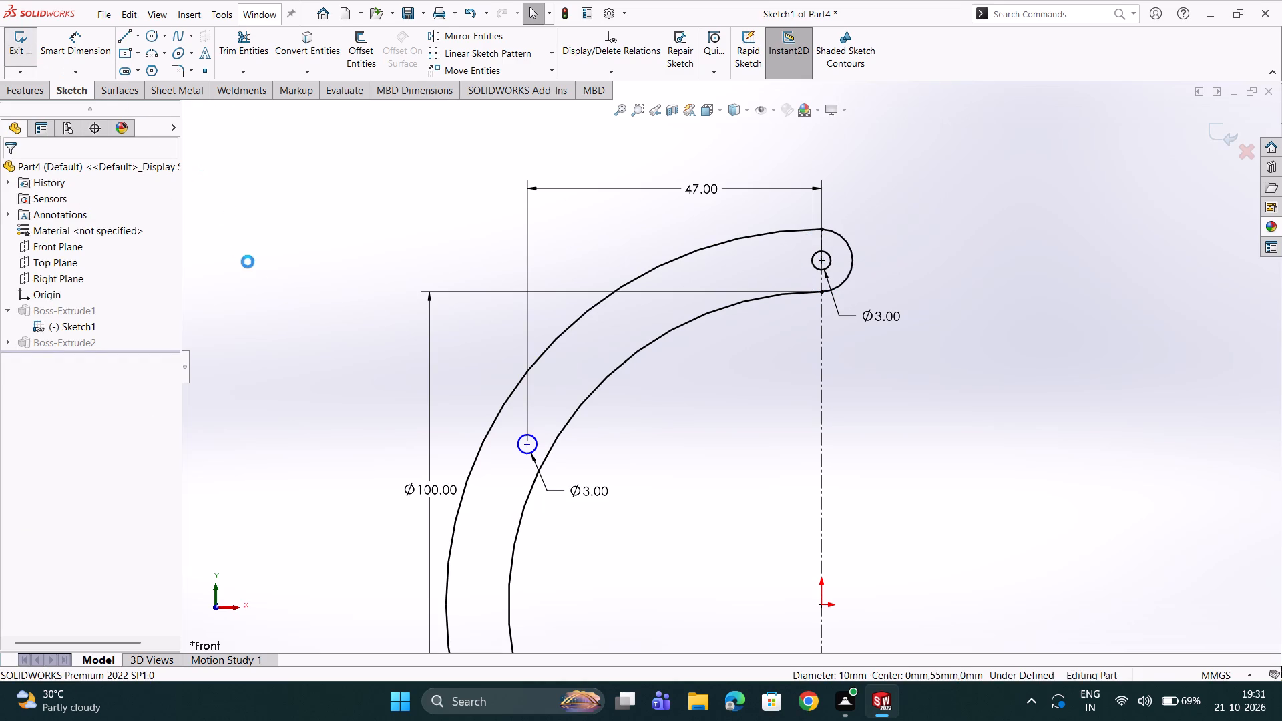
Sketch a 5 mm radius circle on the second plate's inner face, centred on the hole at the rounded end.
scroll(39, 354, down, 2)
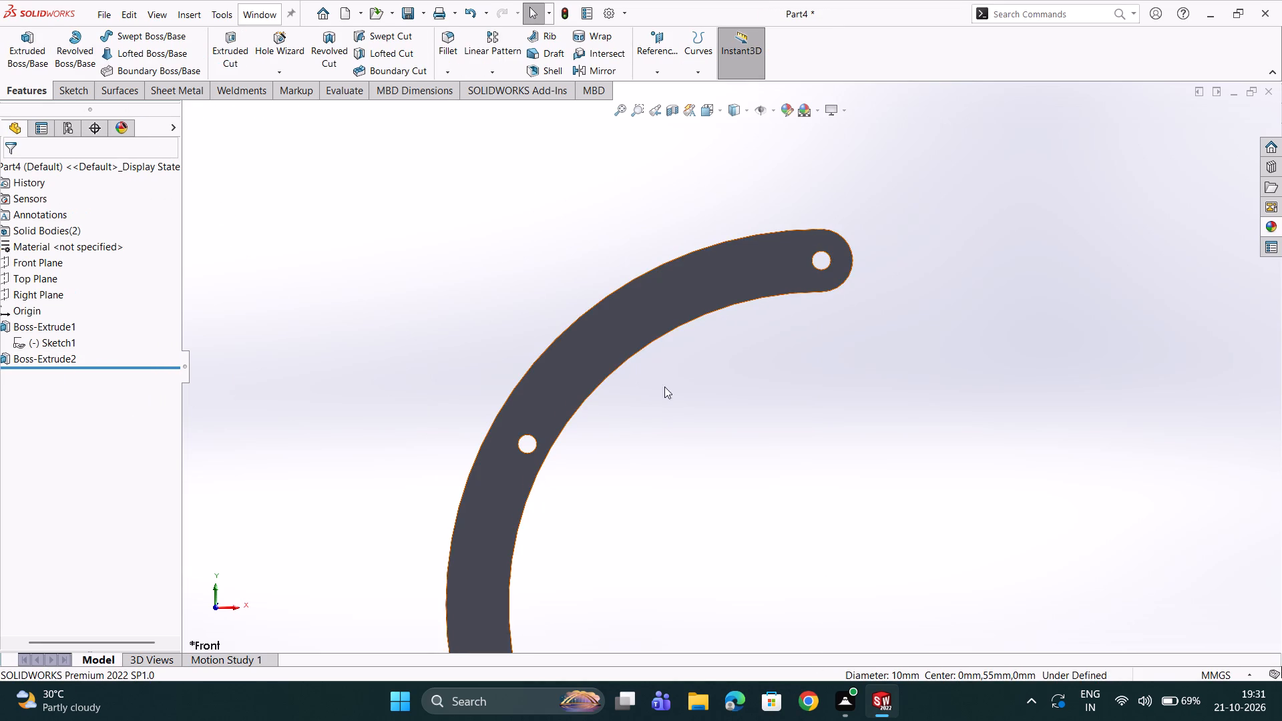
scroll(620, 391, up, 3)
middle_drag(623, 389, 531, 407)
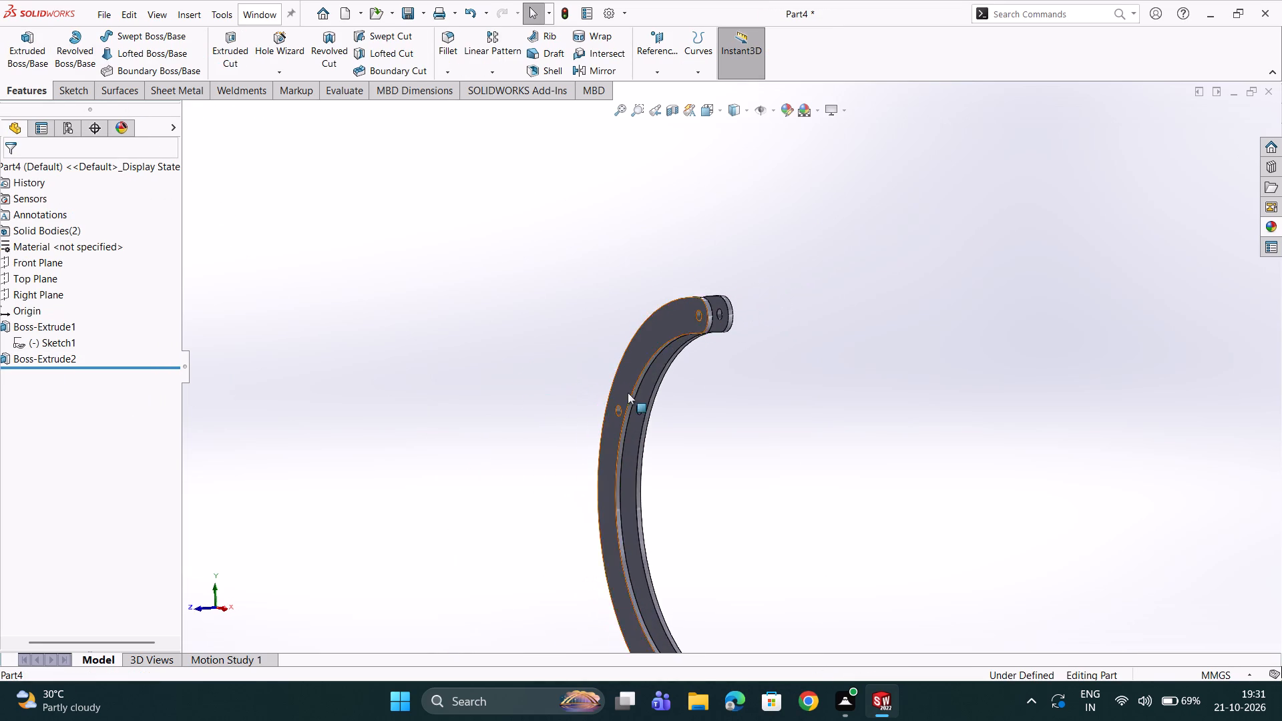
scroll(630, 393, down, 6)
click(887, 222)
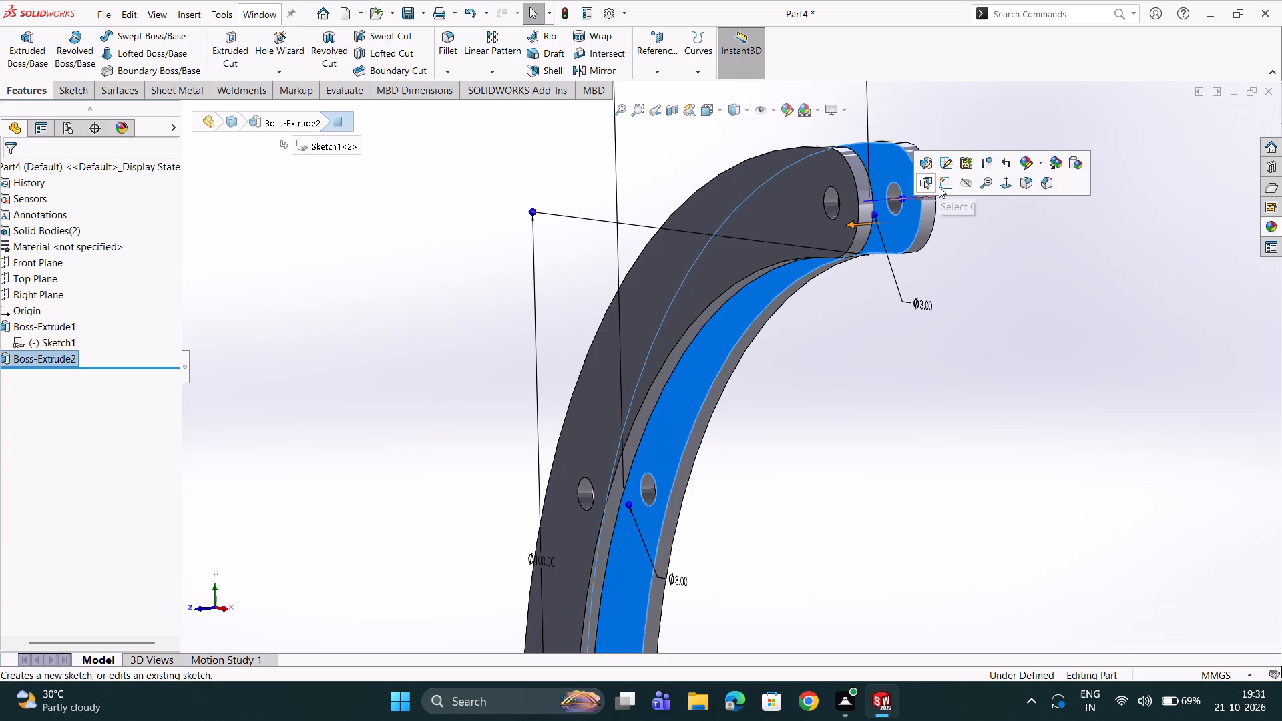
click(939, 186)
scroll(821, 161, down, 2)
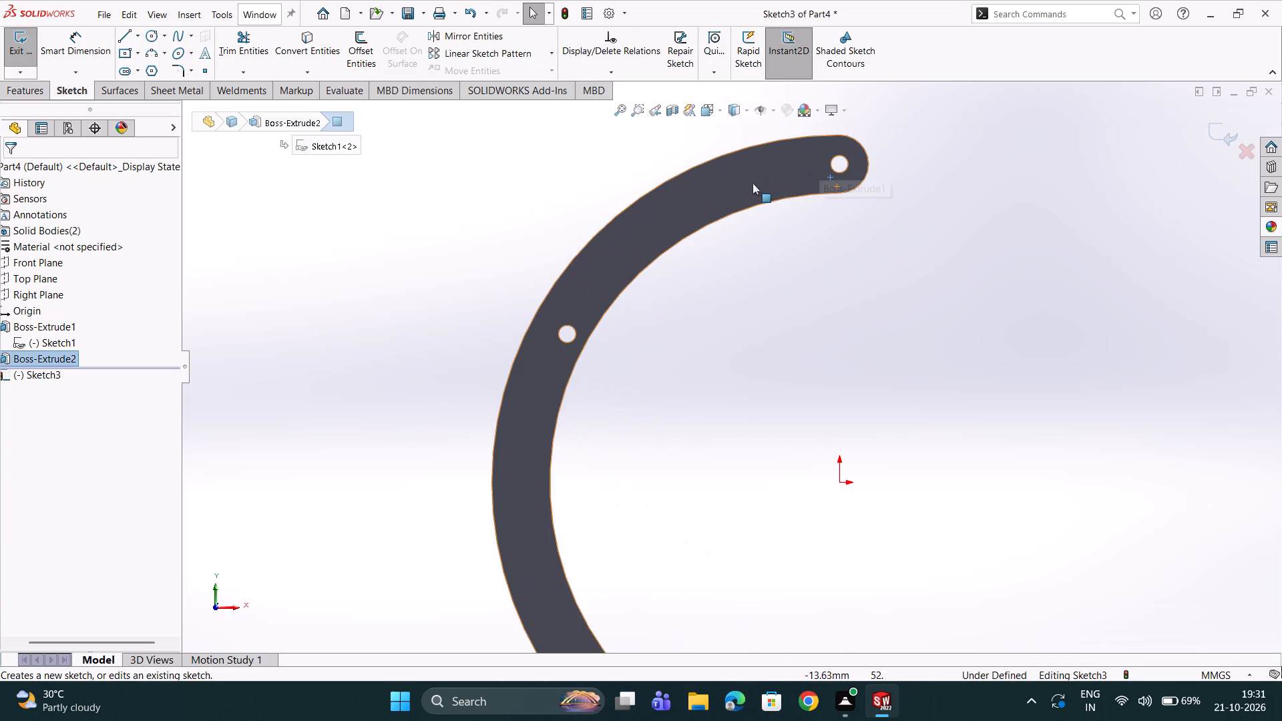
click(147, 36)
scroll(747, 198, down, 2)
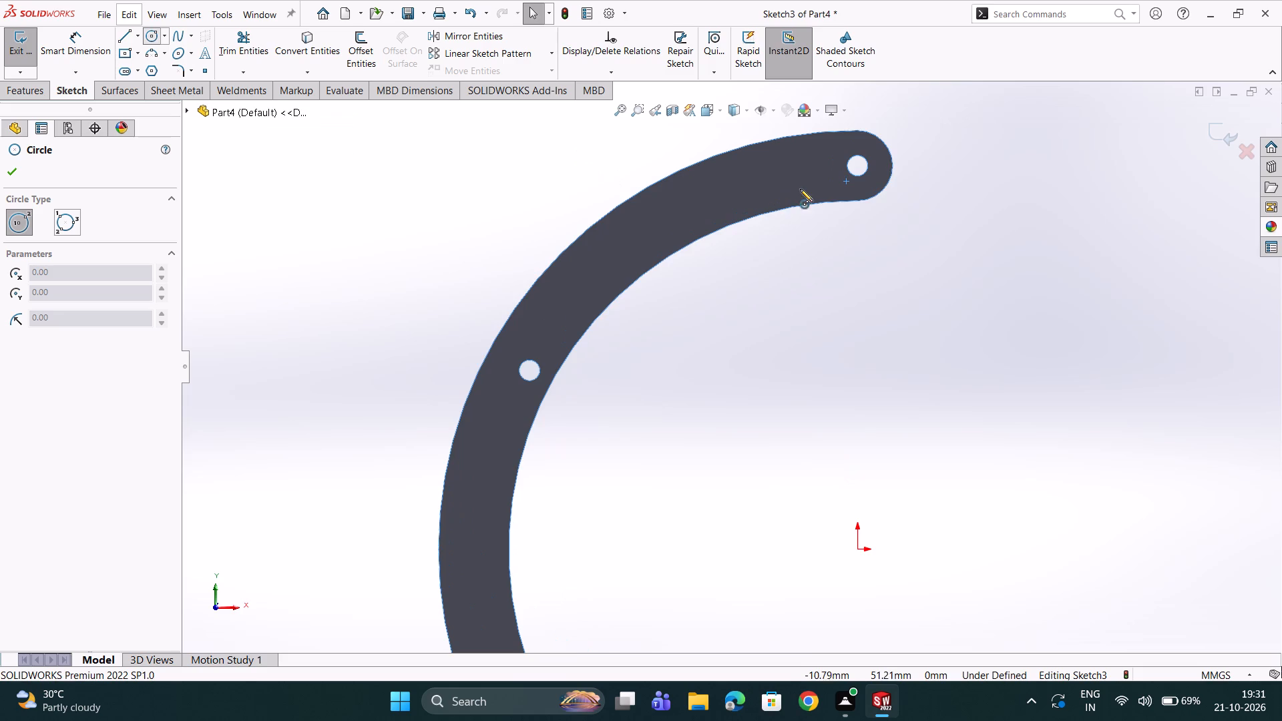
scroll(800, 189, down, 2)
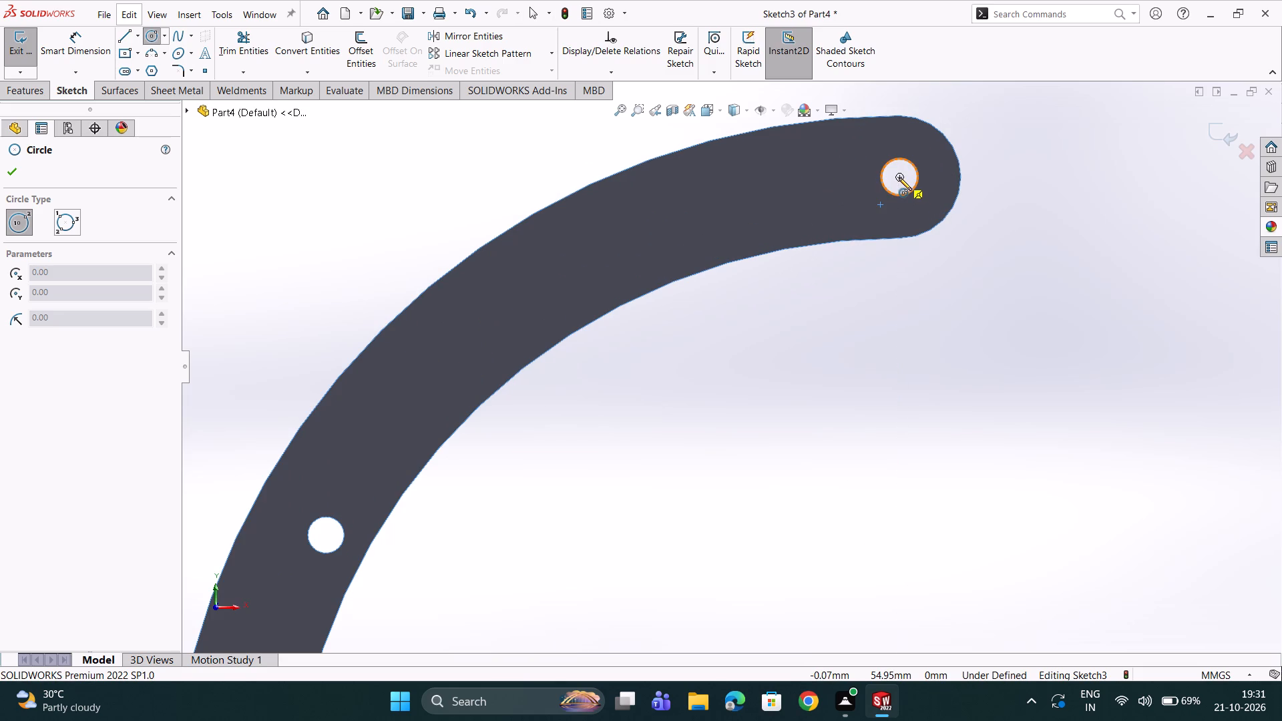
click(899, 178)
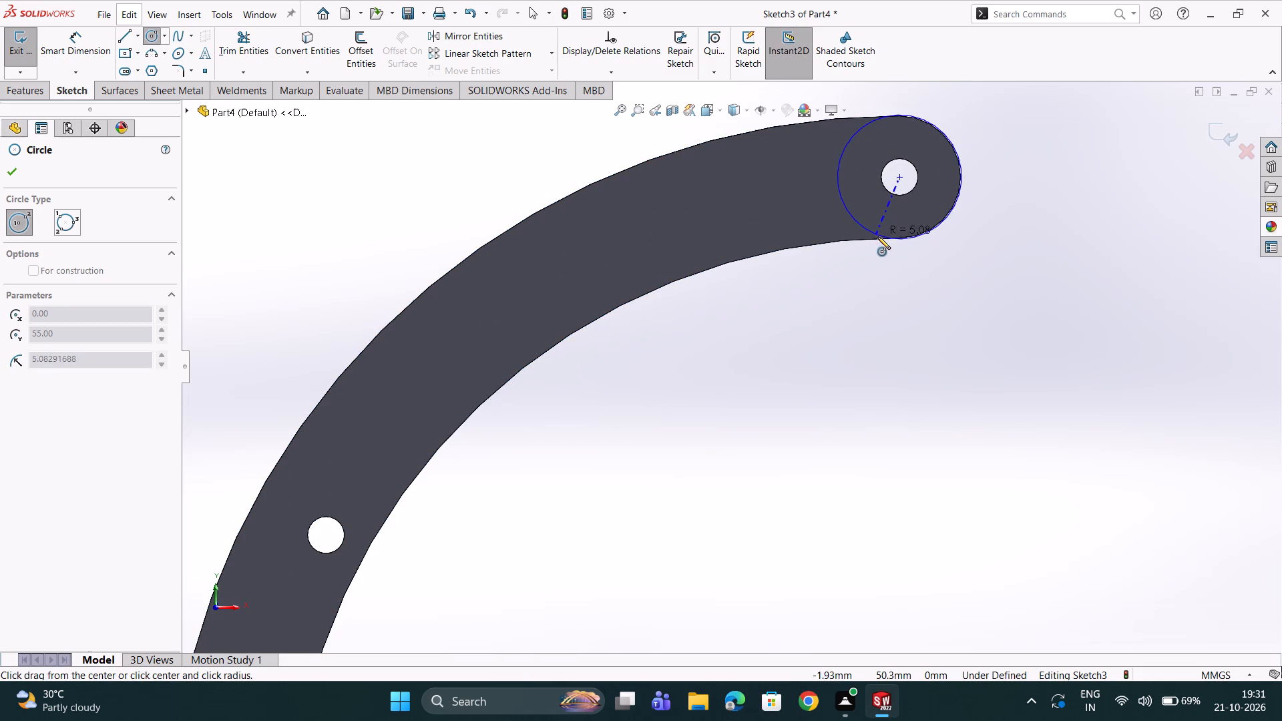
scroll(896, 244, down, 1)
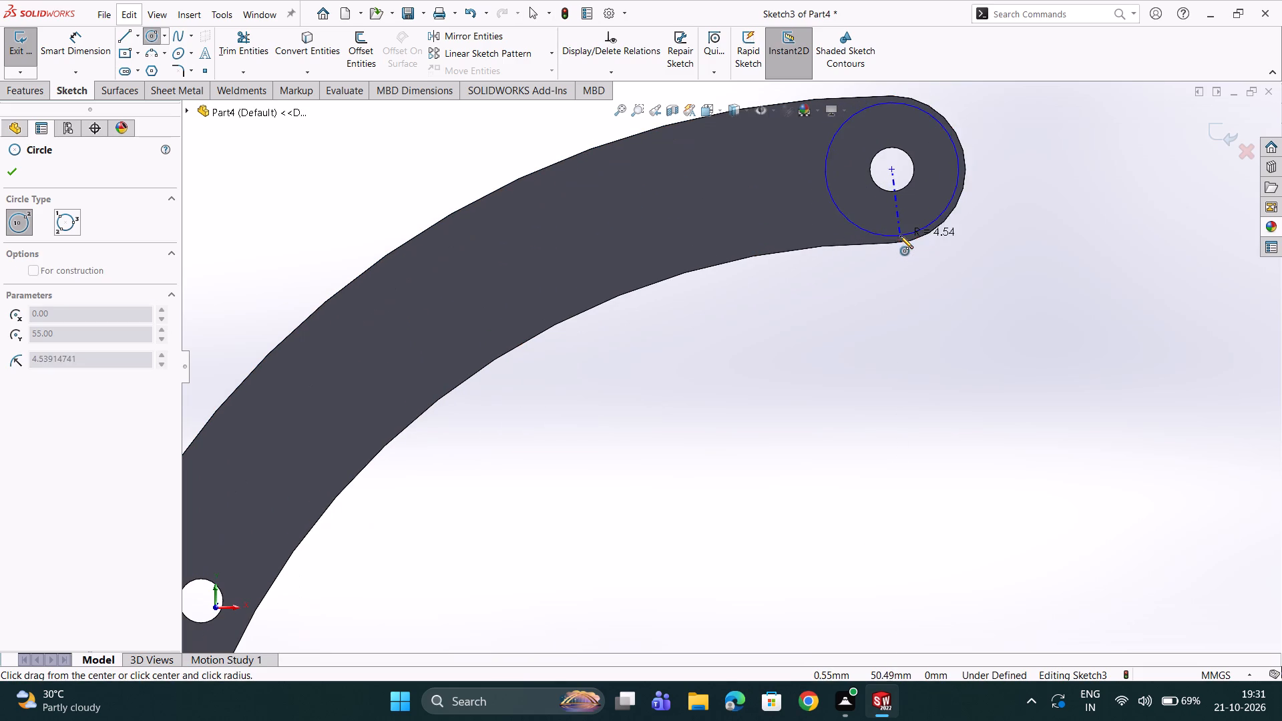
click(893, 243)
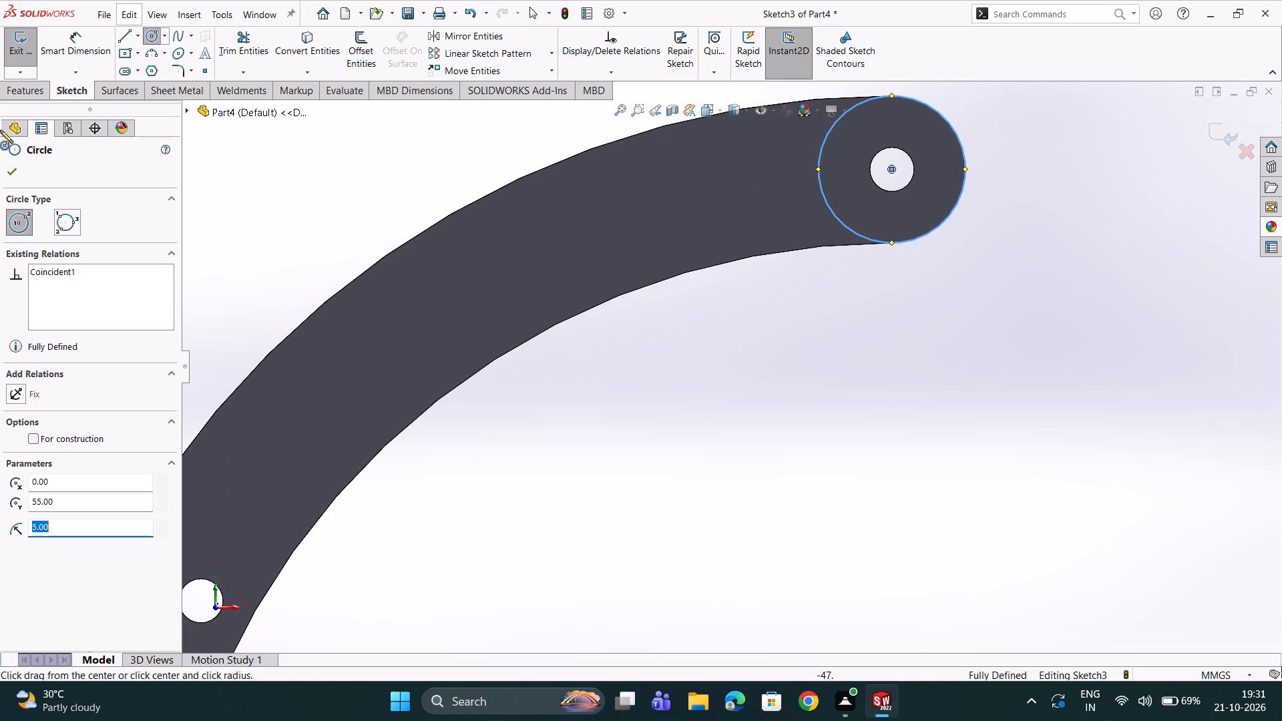
Extrude the circle as a boss Up To Surface, ending at the first plate's inner face, with Merge result on.
click(23, 95)
click(9, 50)
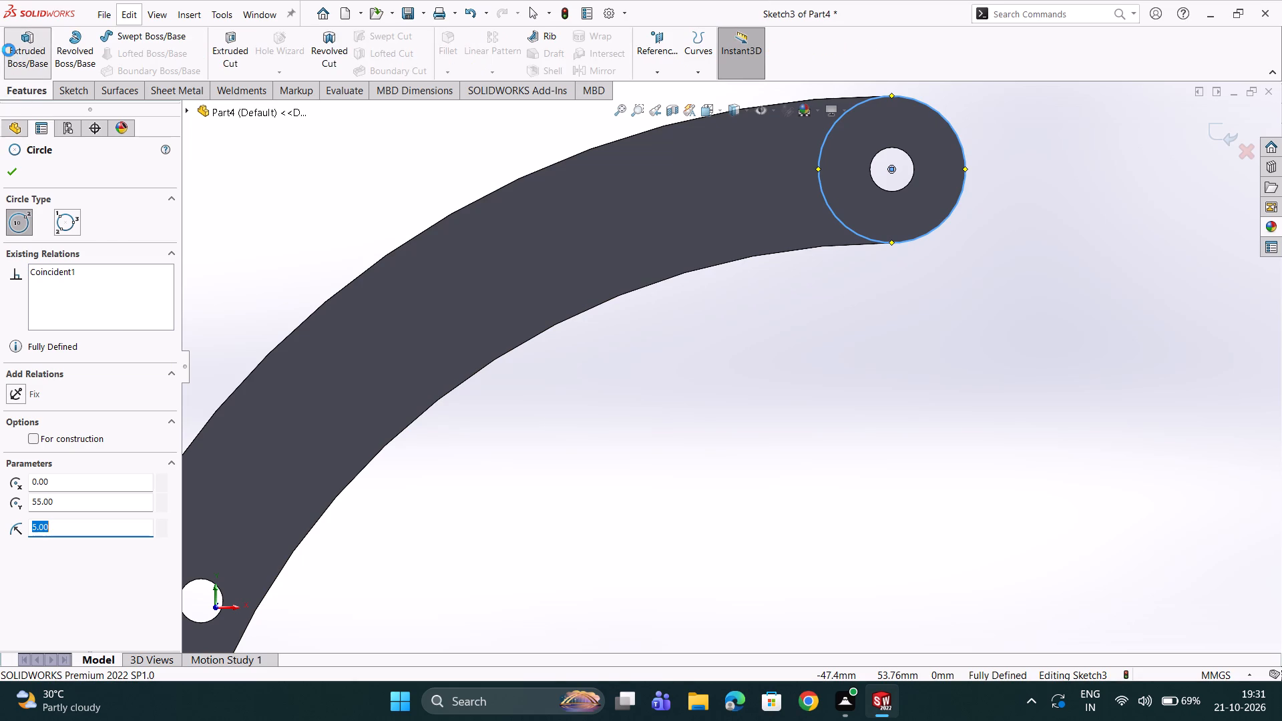
scroll(590, 284, up, 1)
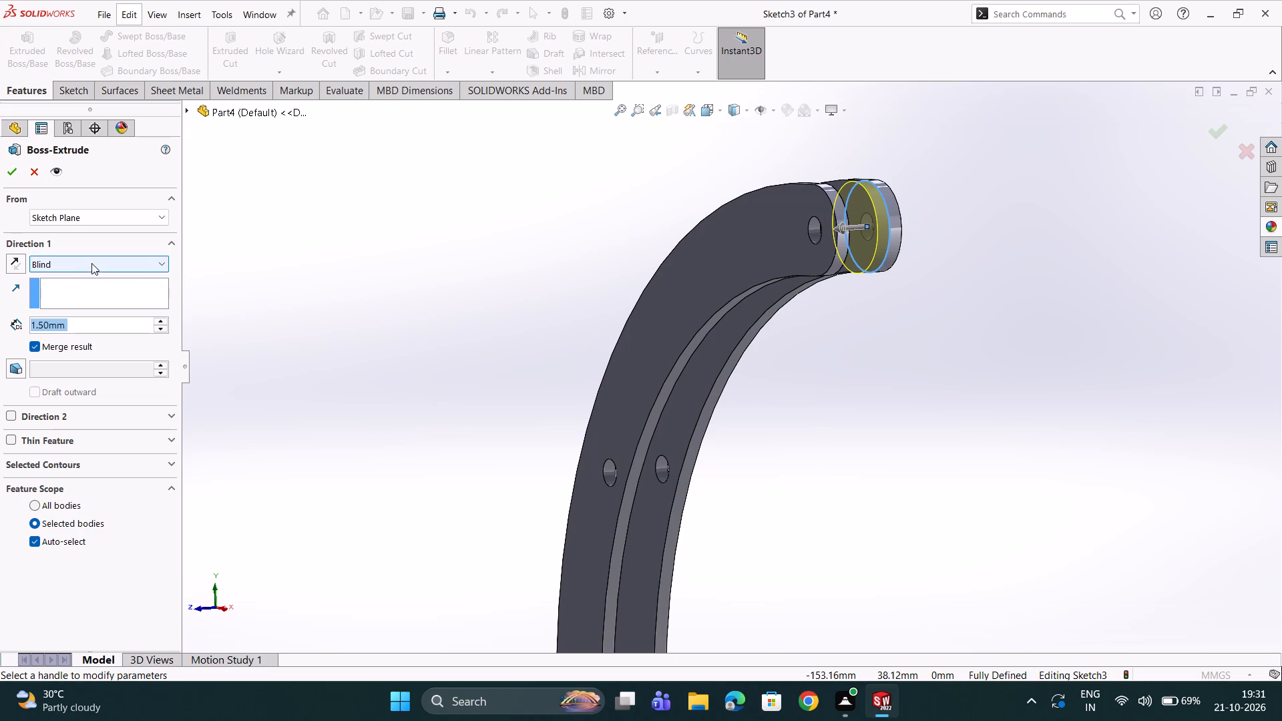
click(87, 269)
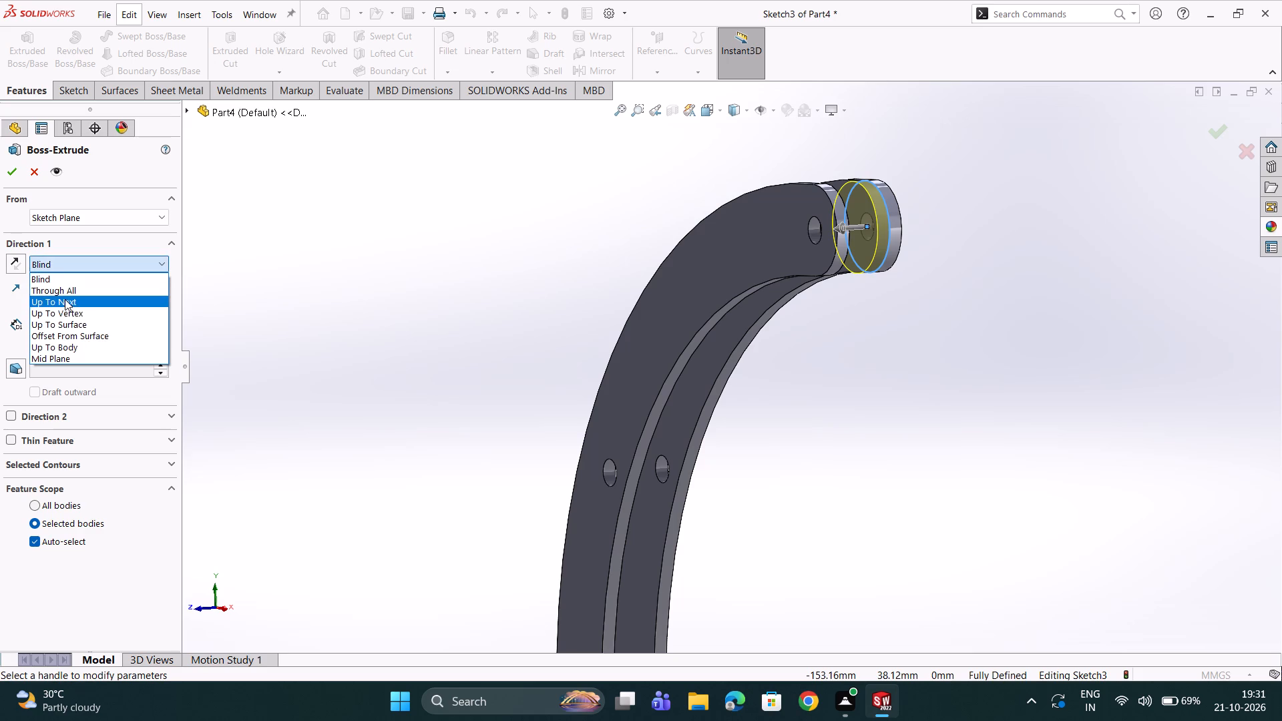
click(65, 299)
click(77, 259)
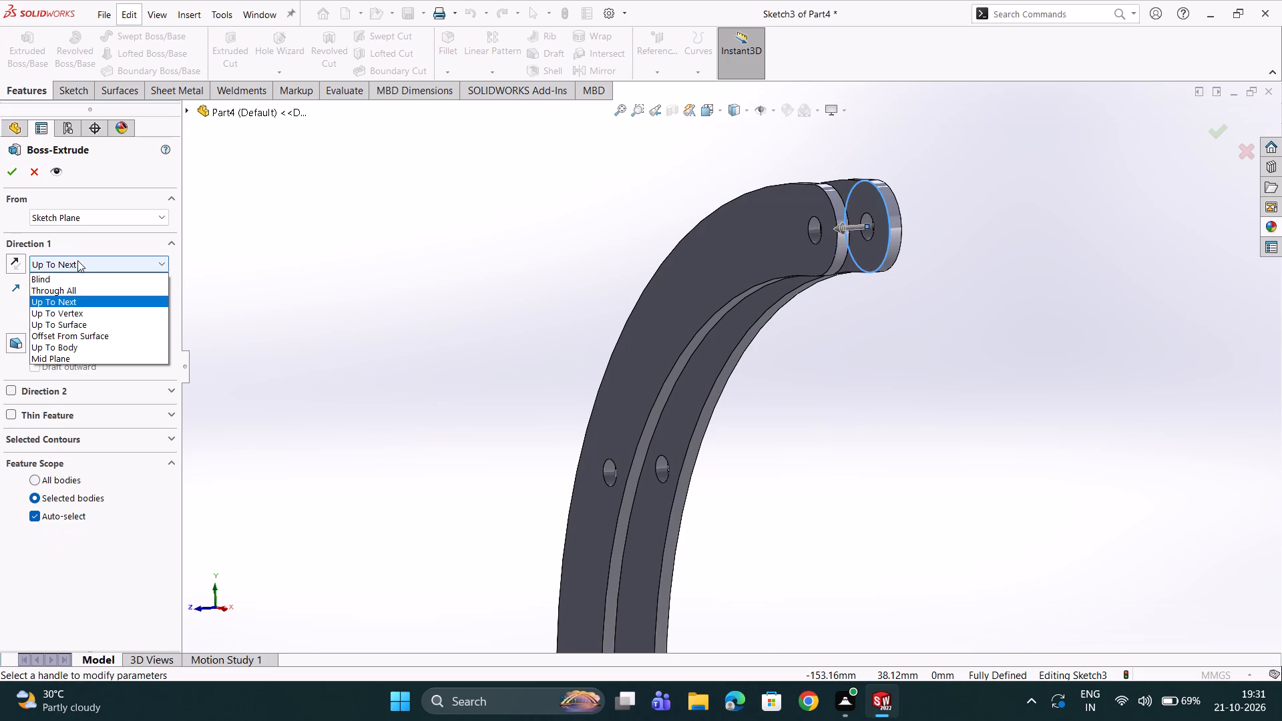
click(60, 321)
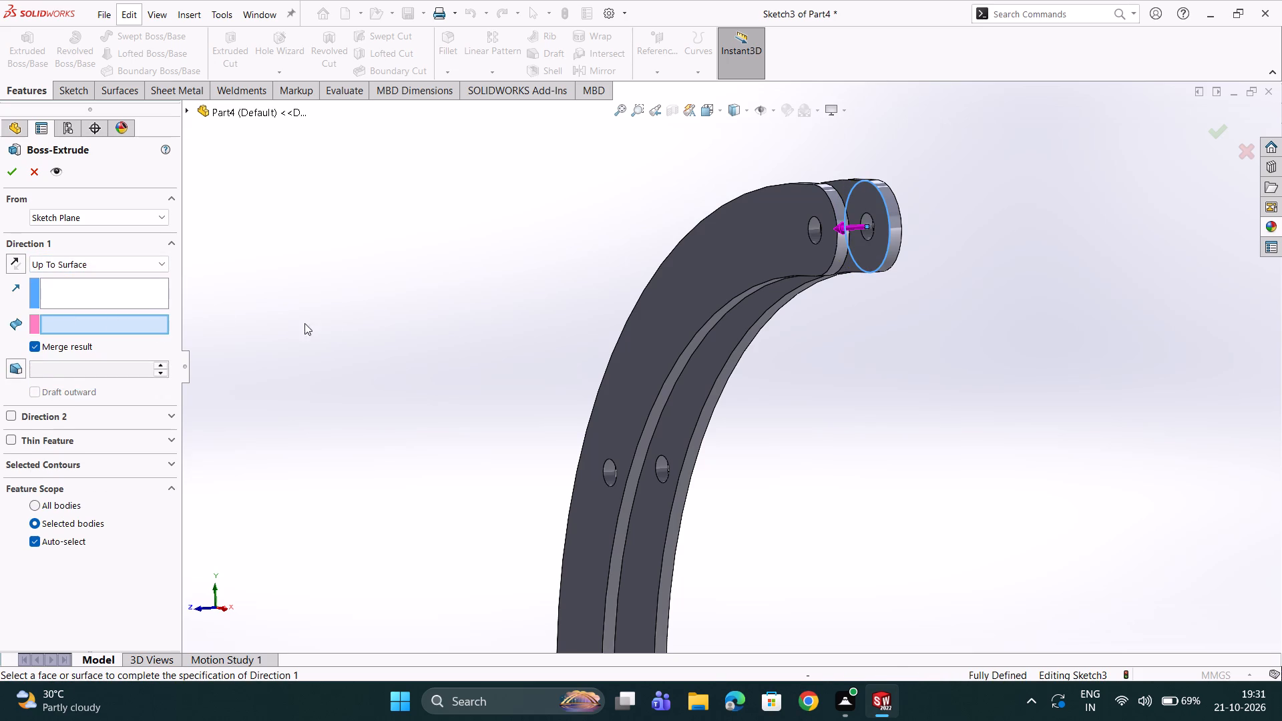
middle_drag(350, 324, 273, 398)
scroll(330, 388, down, 3)
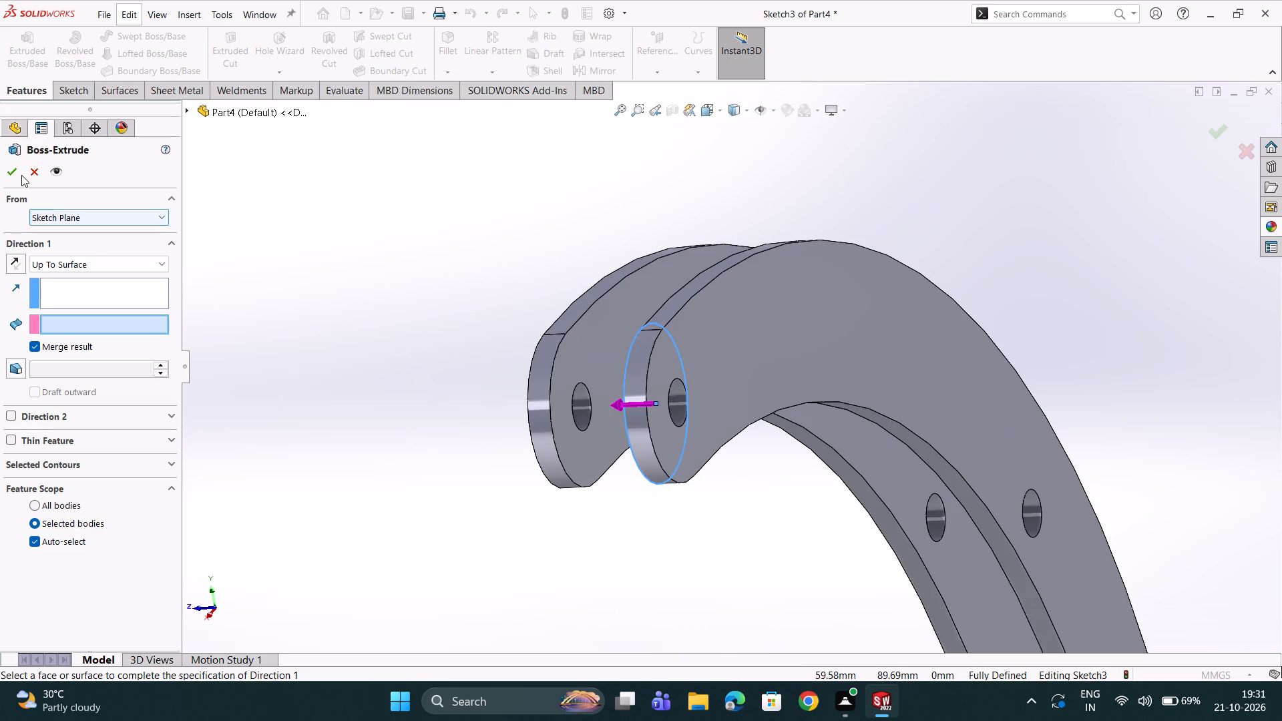
scroll(552, 416, down, 1)
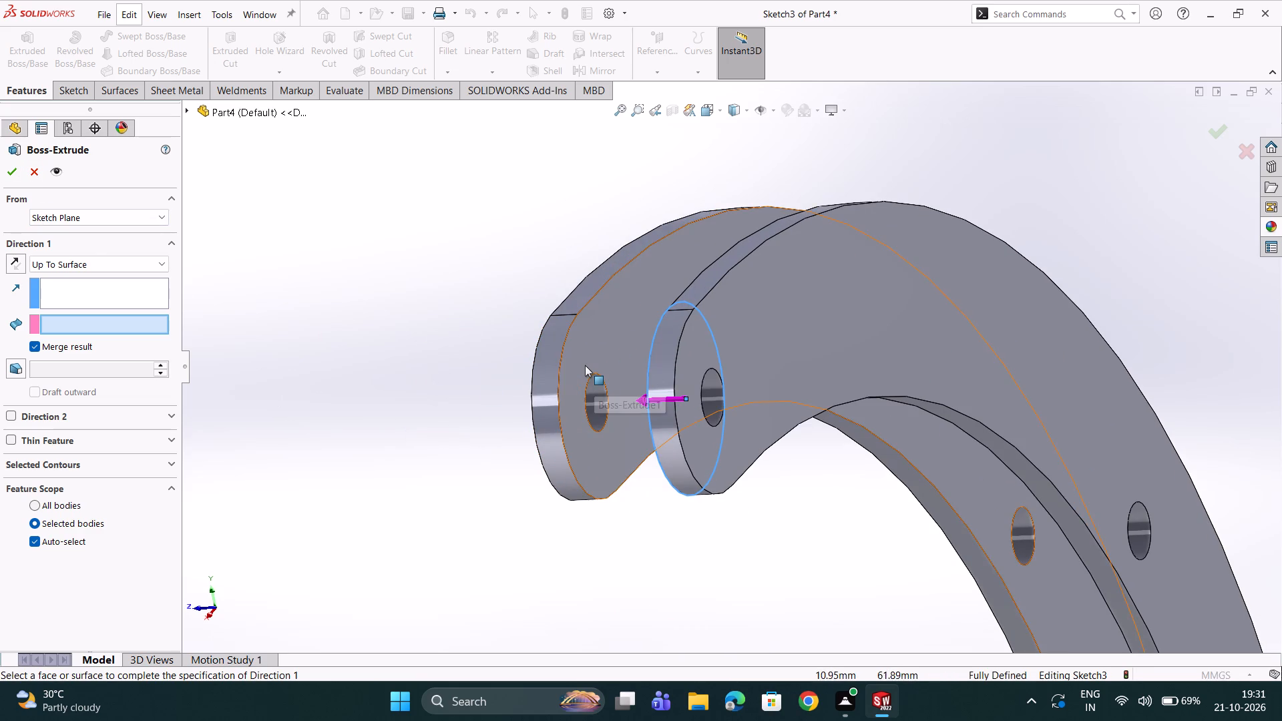
click(584, 365)
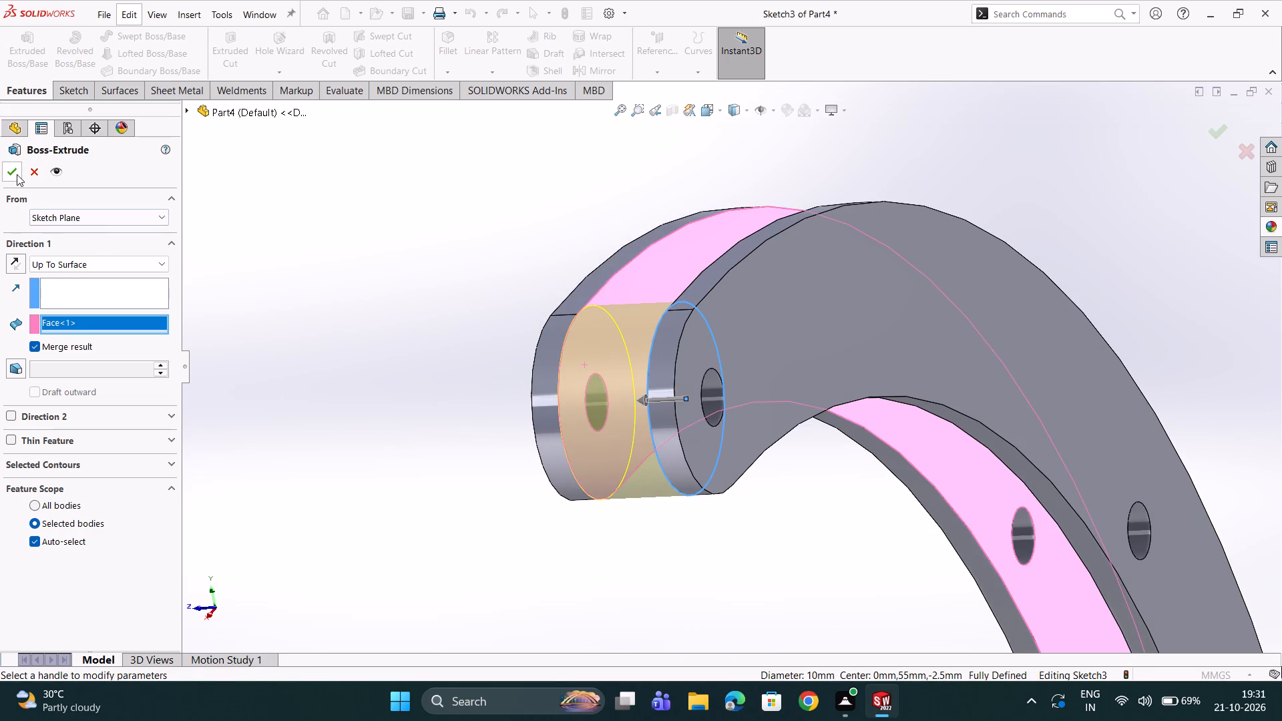
click(15, 174)
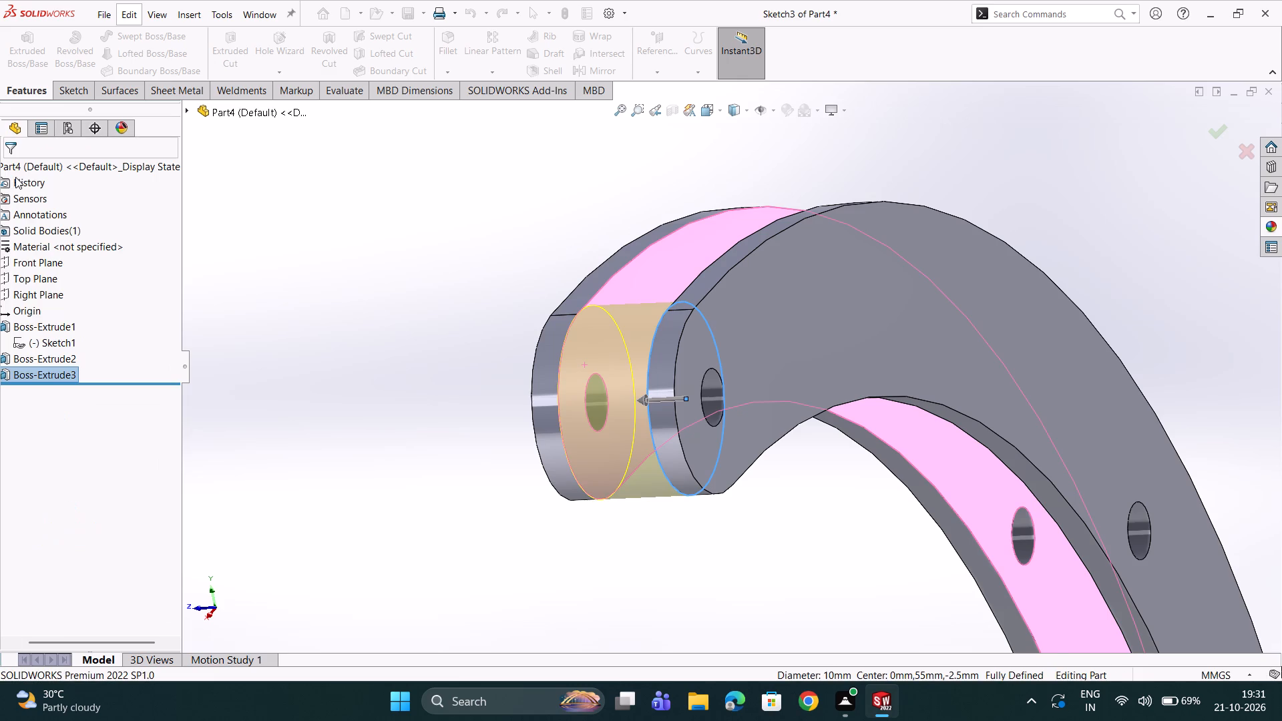
Reopen the spacer boss's circle sketch and use Convert Entities to add the end hole's 3 mm circular edge.
middle_drag(326, 316, 435, 355)
scroll(38, 366, down, 3)
scroll(39, 370, up, 4)
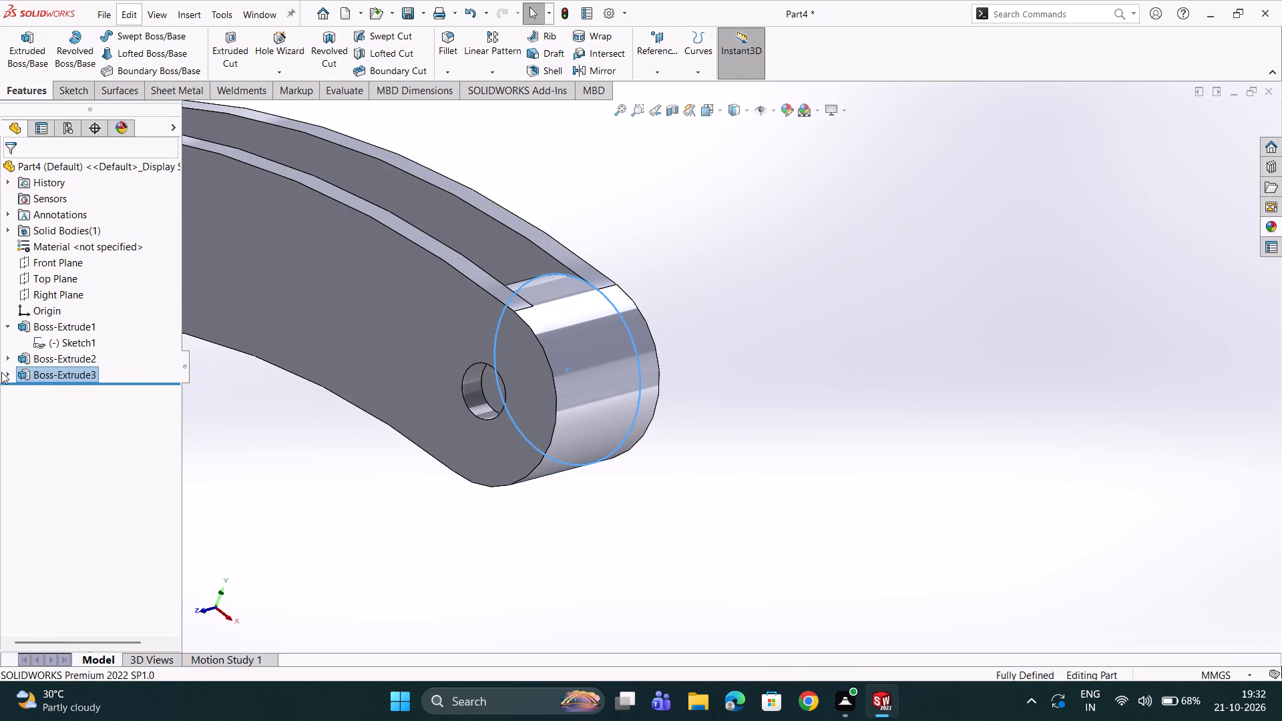
click(5, 371)
click(35, 387)
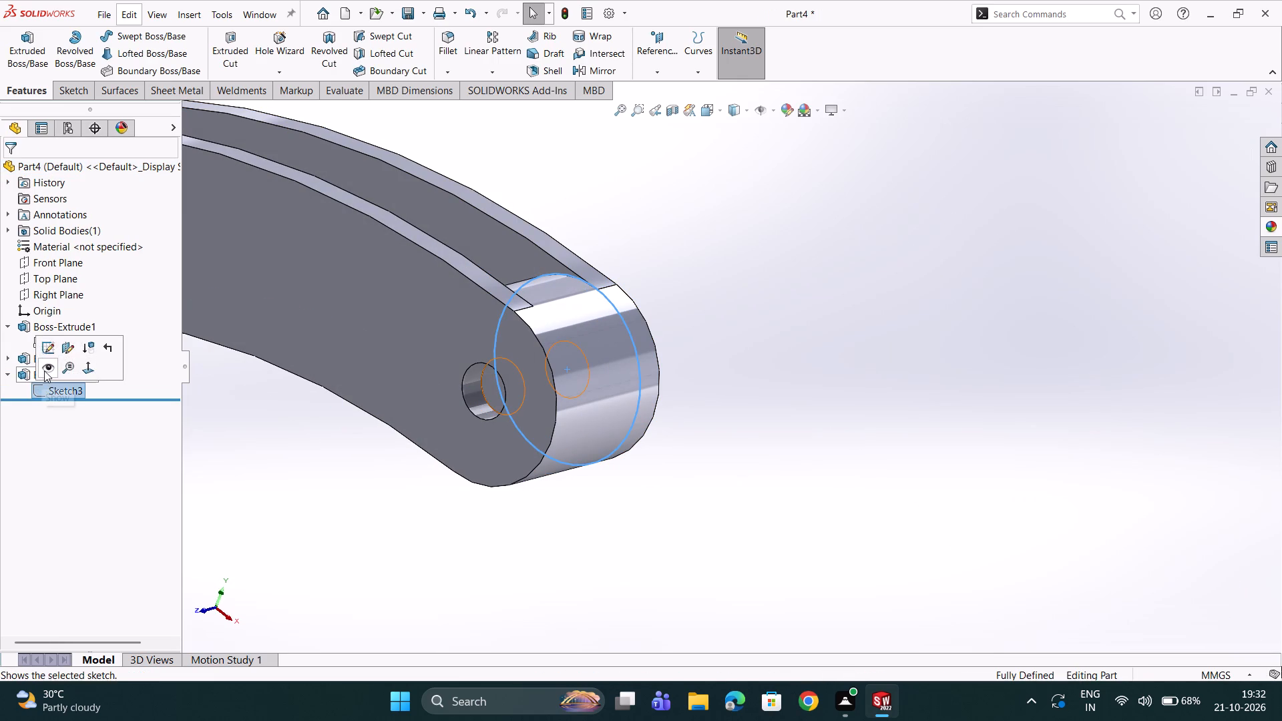
click(49, 340)
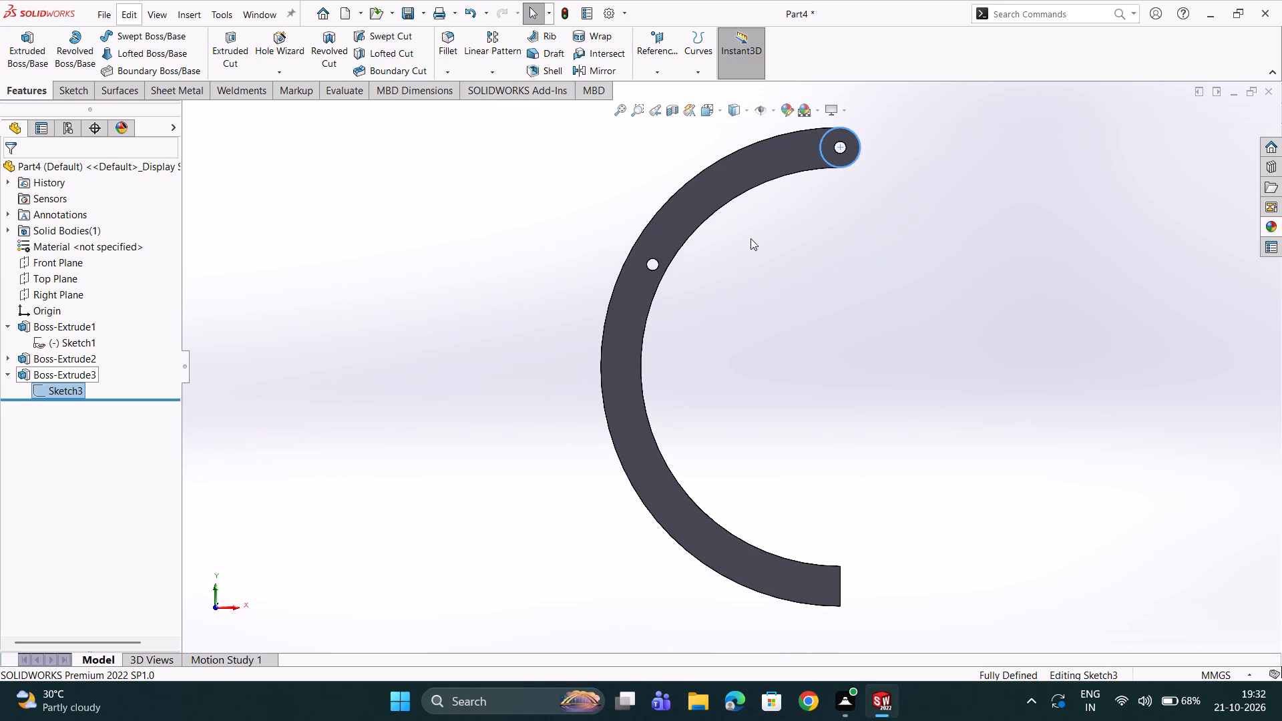
scroll(761, 226, down, 4)
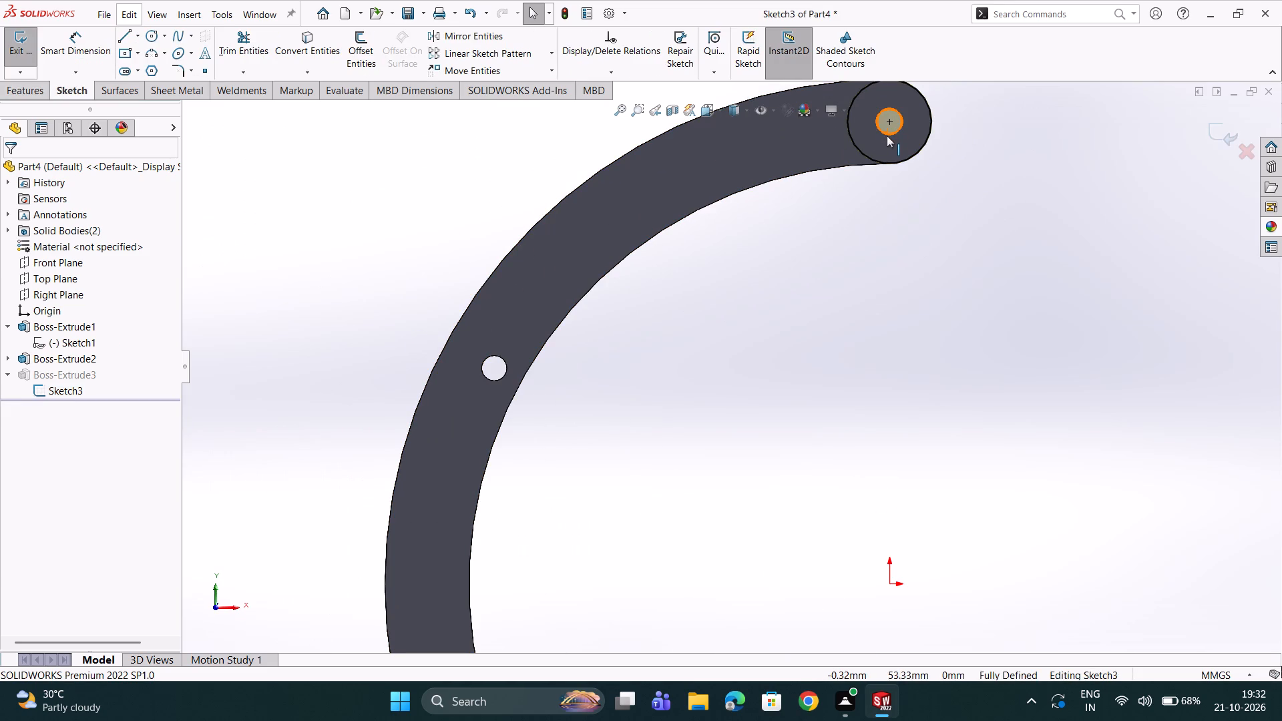
click(887, 136)
click(314, 47)
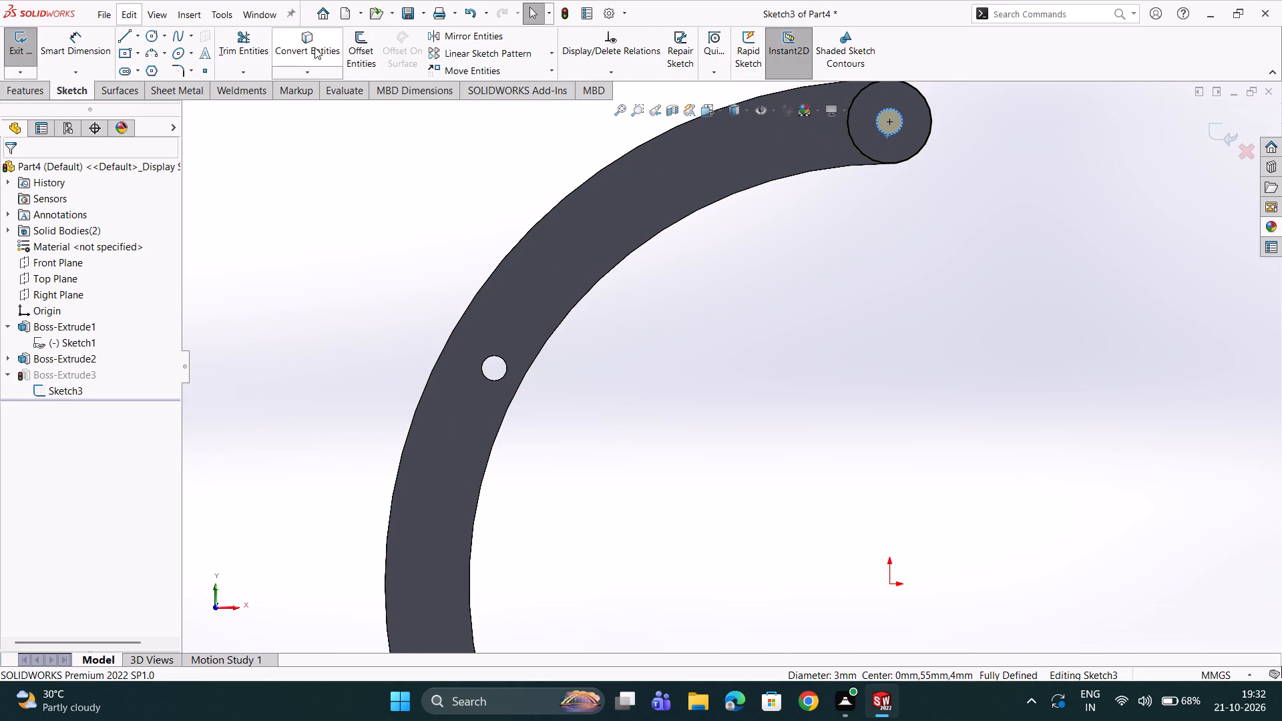
Exit the spacer sketch to rebuild the boss with the converted hole circle.
double_click(15, 51)
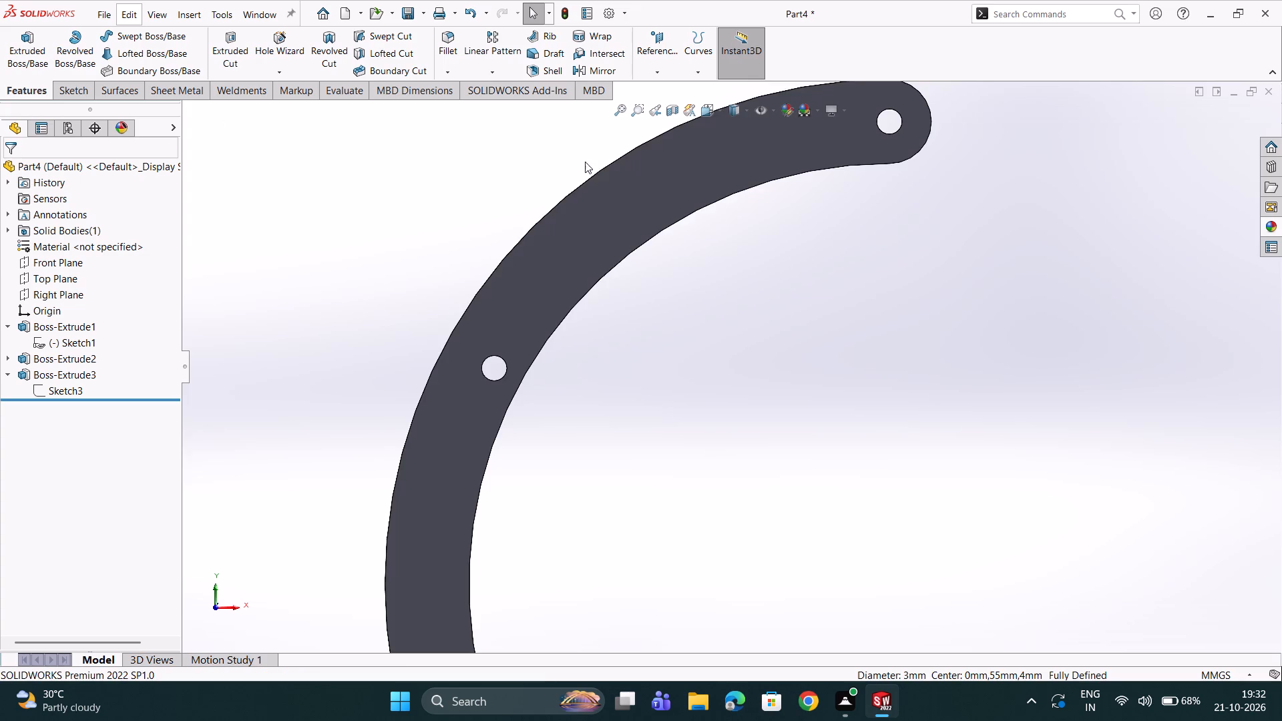
Examine the rebuilt spacer between the two plates and the plates' flat free ends from several angles.
scroll(619, 170, up, 2)
scroll(710, 226, up, 1)
middle_drag(798, 262, 815, 328)
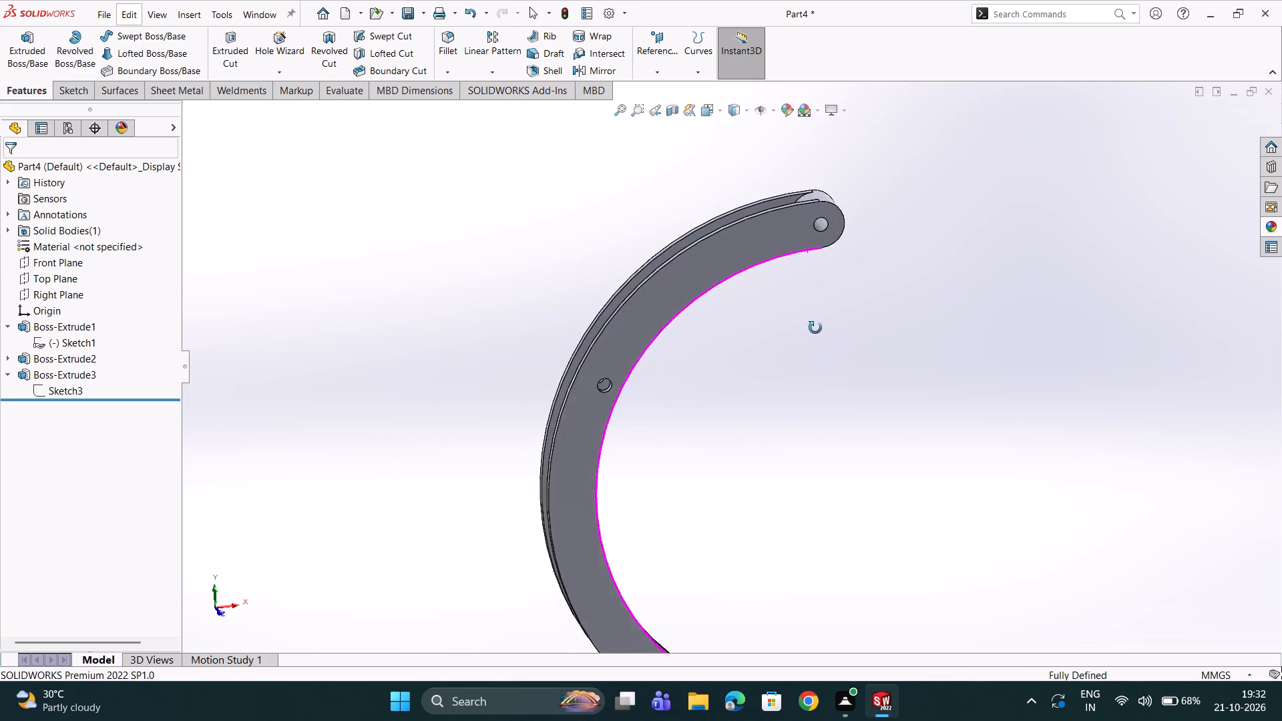
middle_drag(815, 328, 679, 229)
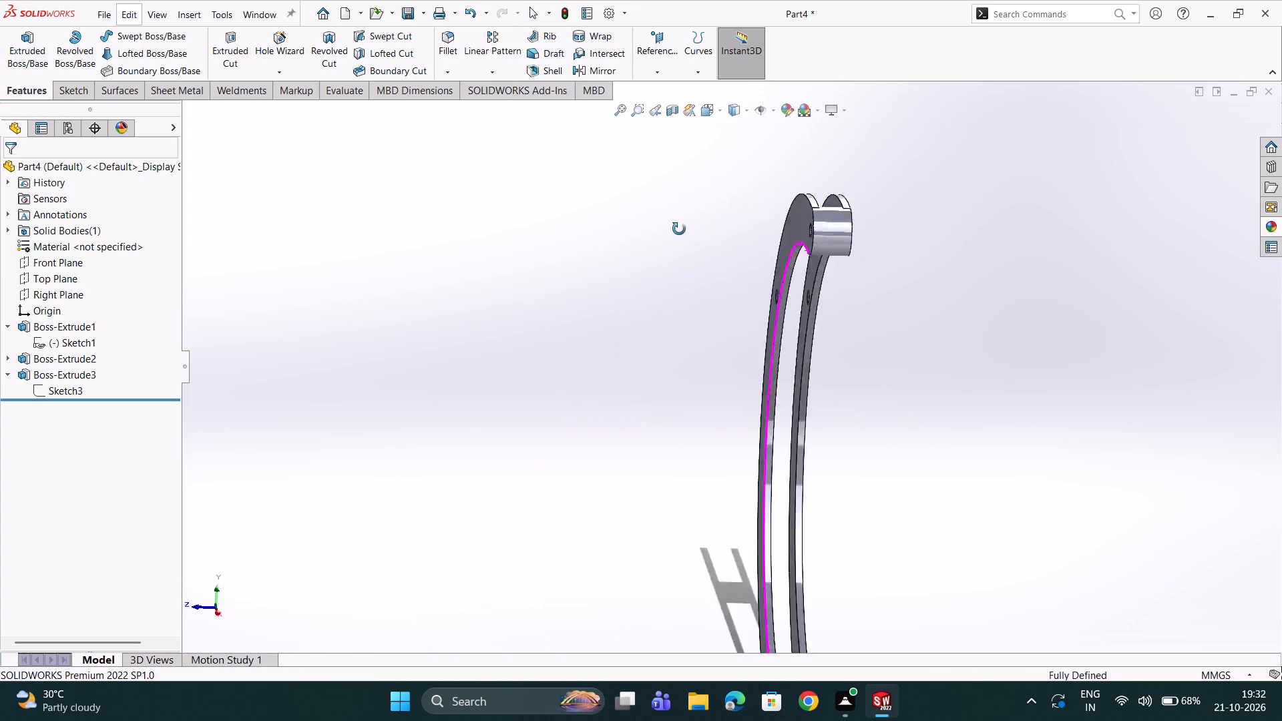
middle_drag(679, 229, 705, 417)
scroll(707, 399, down, 8)
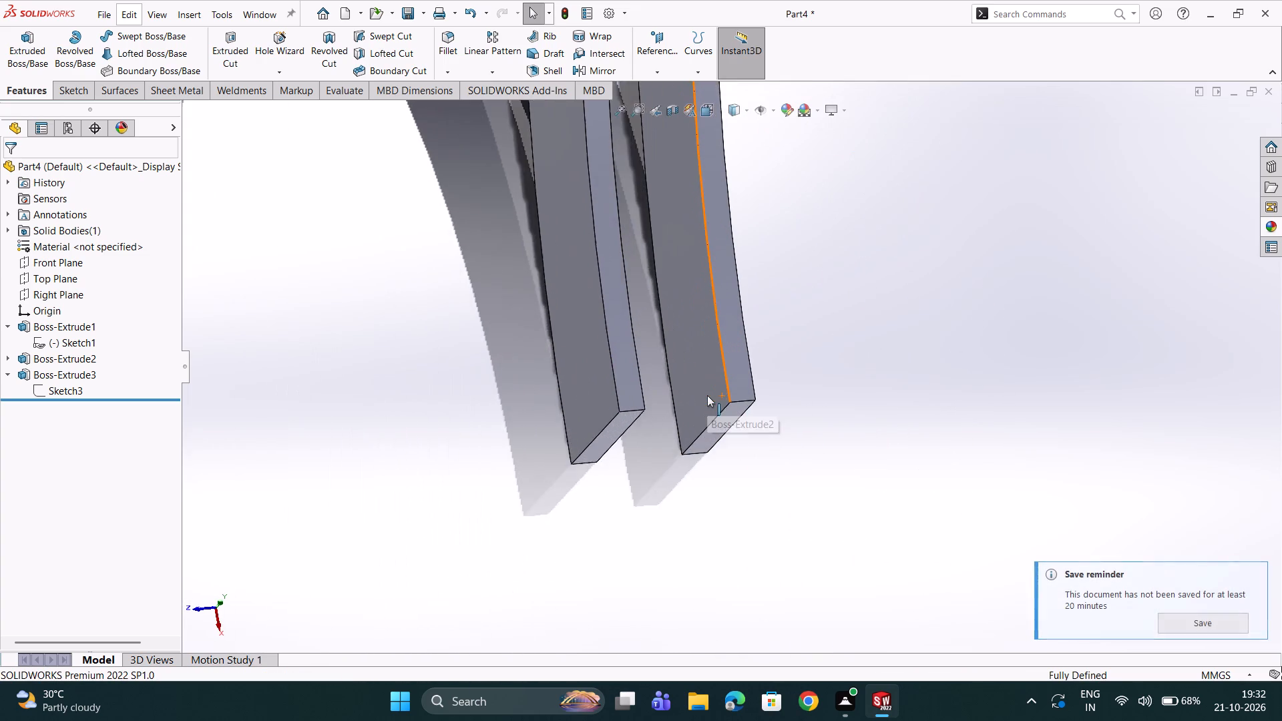
scroll(707, 395, down, 2)
scroll(706, 395, up, 3)
scroll(706, 399, down, 6)
scroll(705, 395, up, 3)
scroll(705, 395, down, 3)
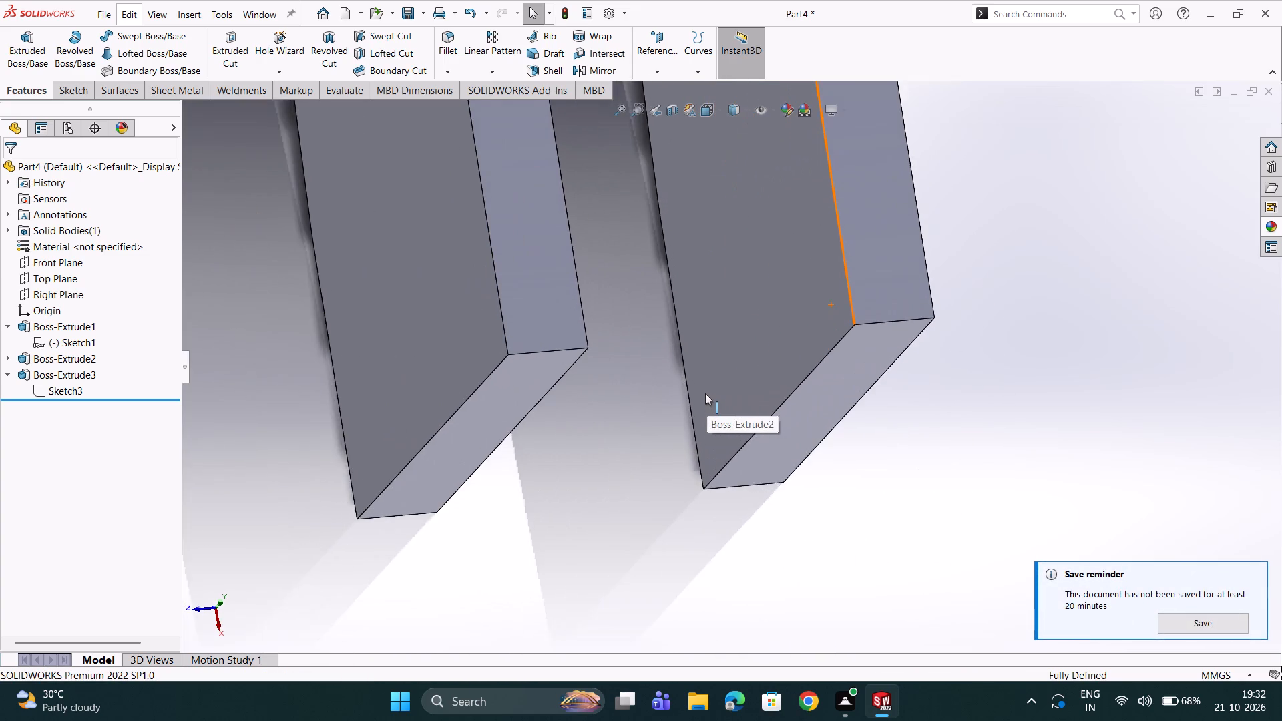
scroll(705, 393, down, 3)
scroll(705, 393, up, 13)
middle_drag(716, 355, 730, 286)
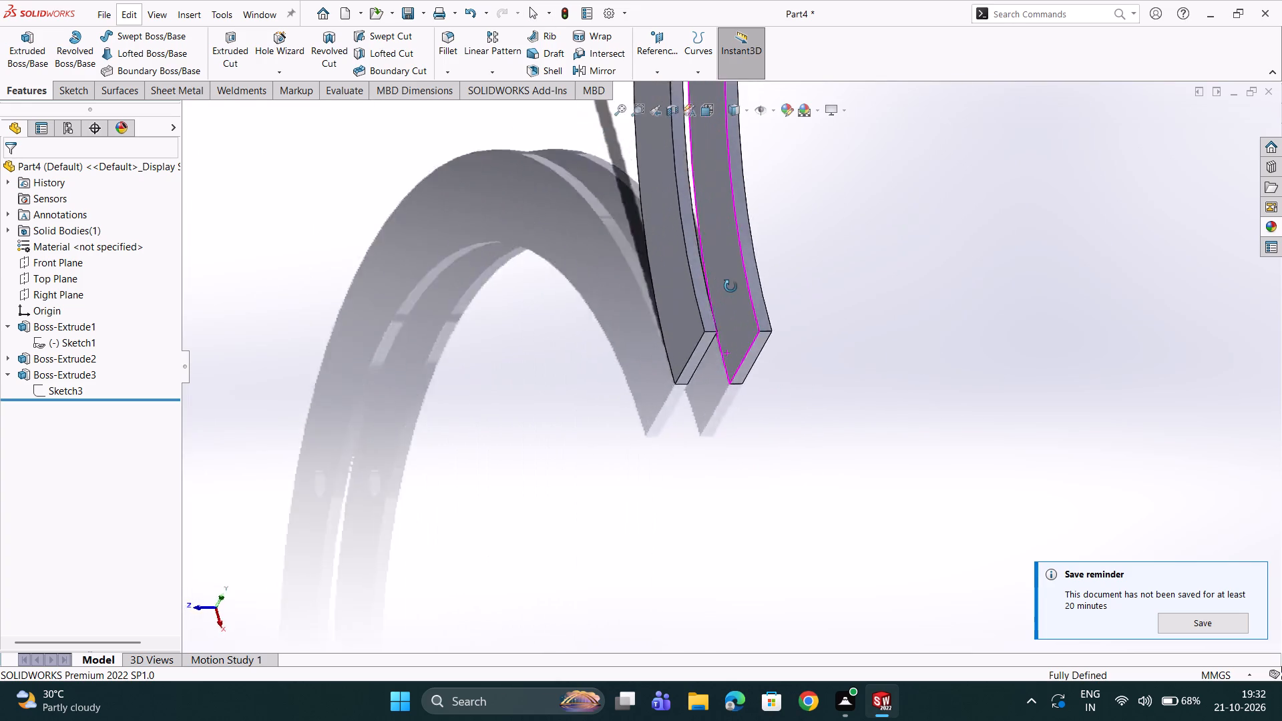
middle_drag(730, 286, 724, 284)
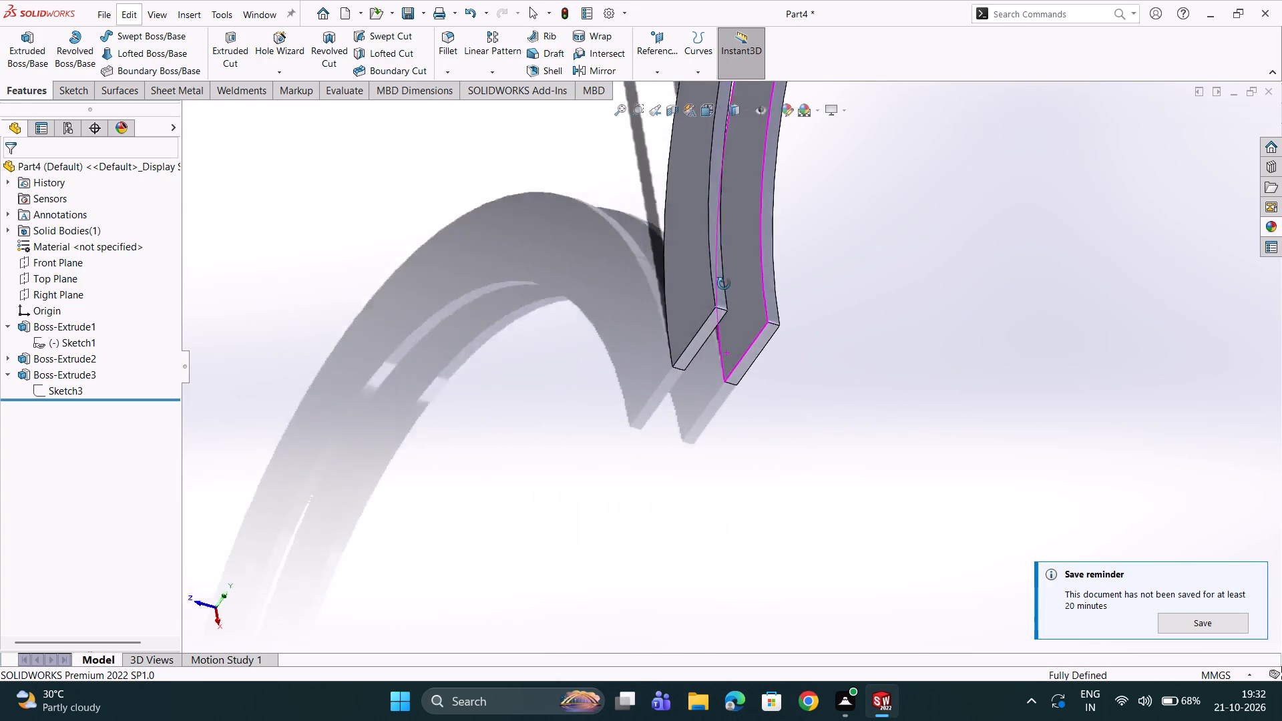
middle_drag(724, 284, 736, 335)
scroll(736, 337, down, 3)
scroll(678, 284, up, 1)
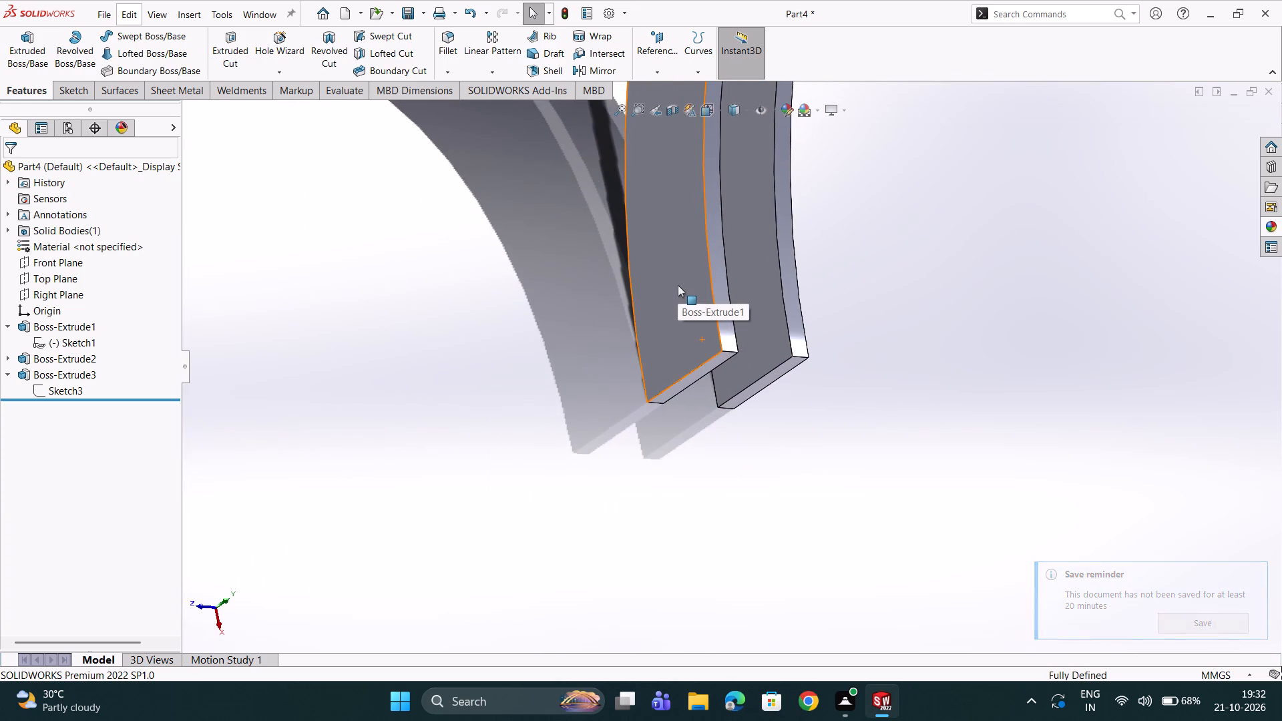
scroll(679, 285, up, 9)
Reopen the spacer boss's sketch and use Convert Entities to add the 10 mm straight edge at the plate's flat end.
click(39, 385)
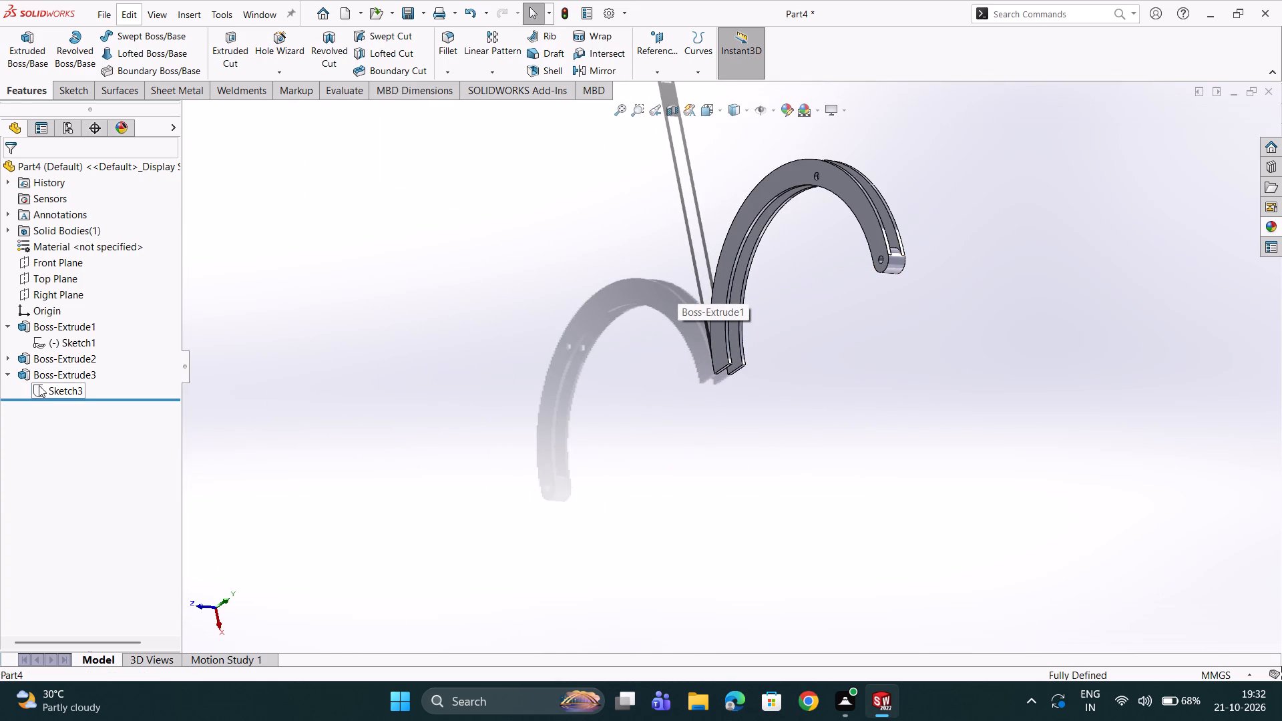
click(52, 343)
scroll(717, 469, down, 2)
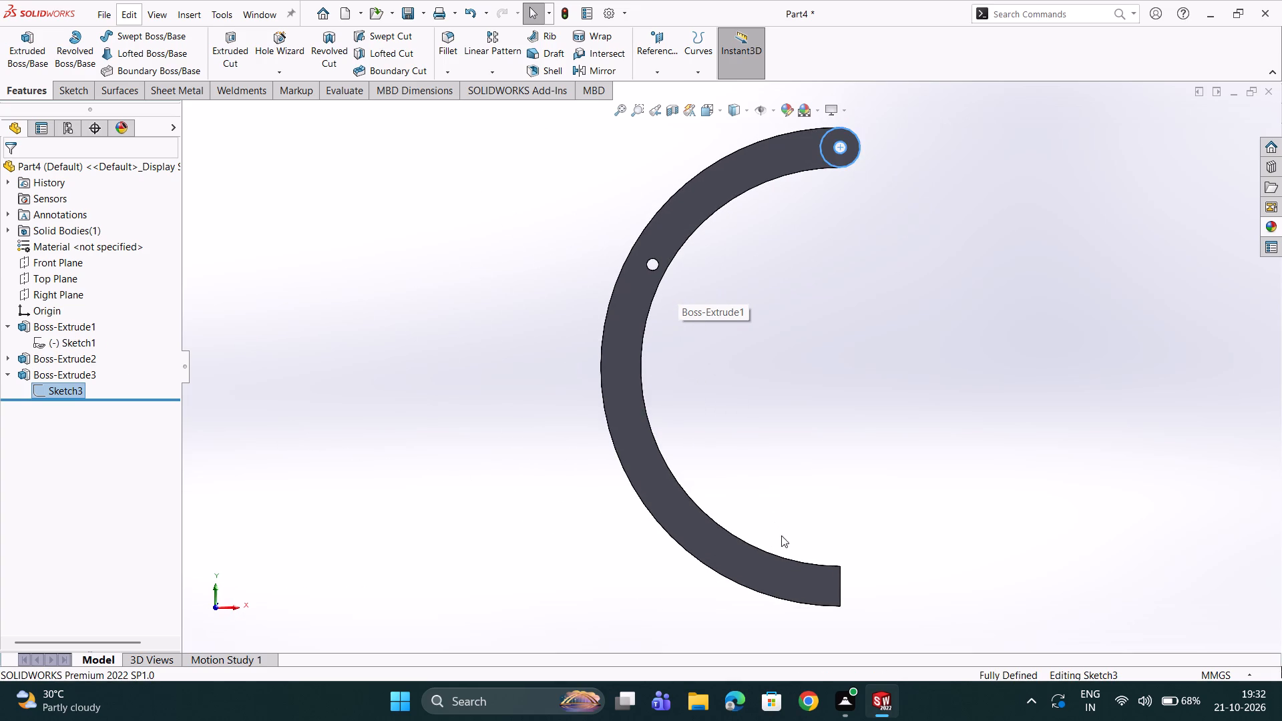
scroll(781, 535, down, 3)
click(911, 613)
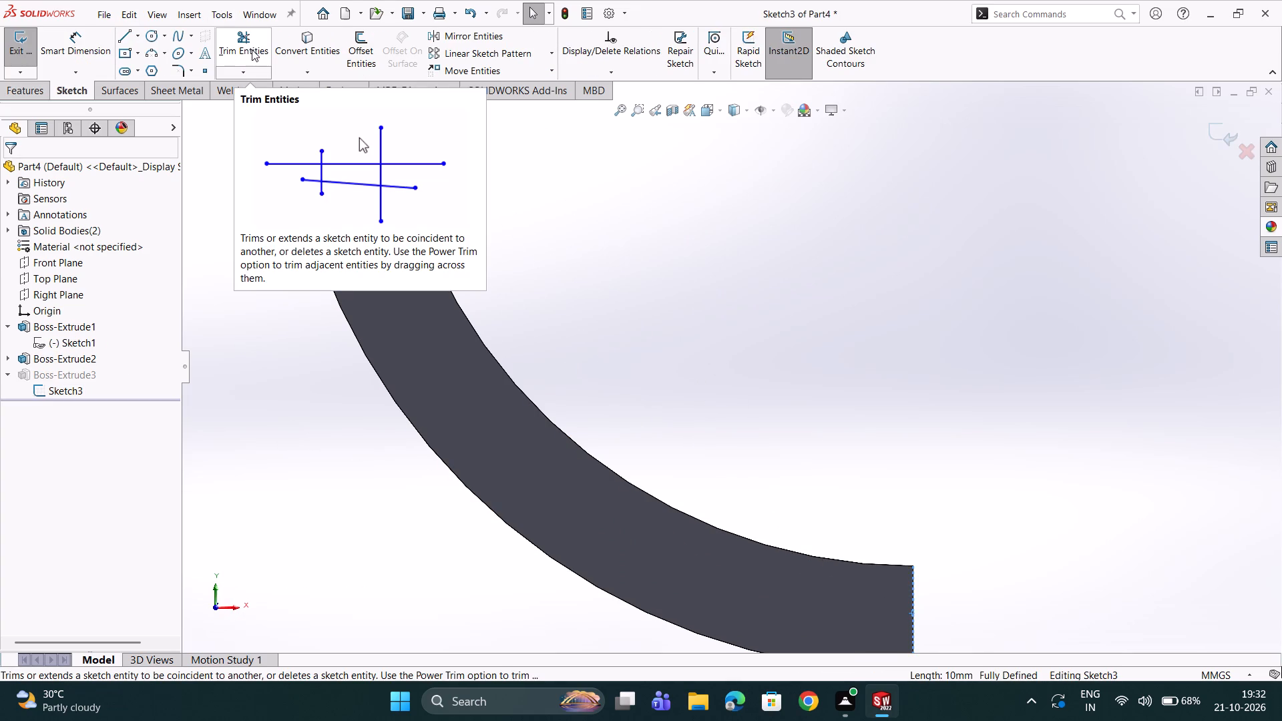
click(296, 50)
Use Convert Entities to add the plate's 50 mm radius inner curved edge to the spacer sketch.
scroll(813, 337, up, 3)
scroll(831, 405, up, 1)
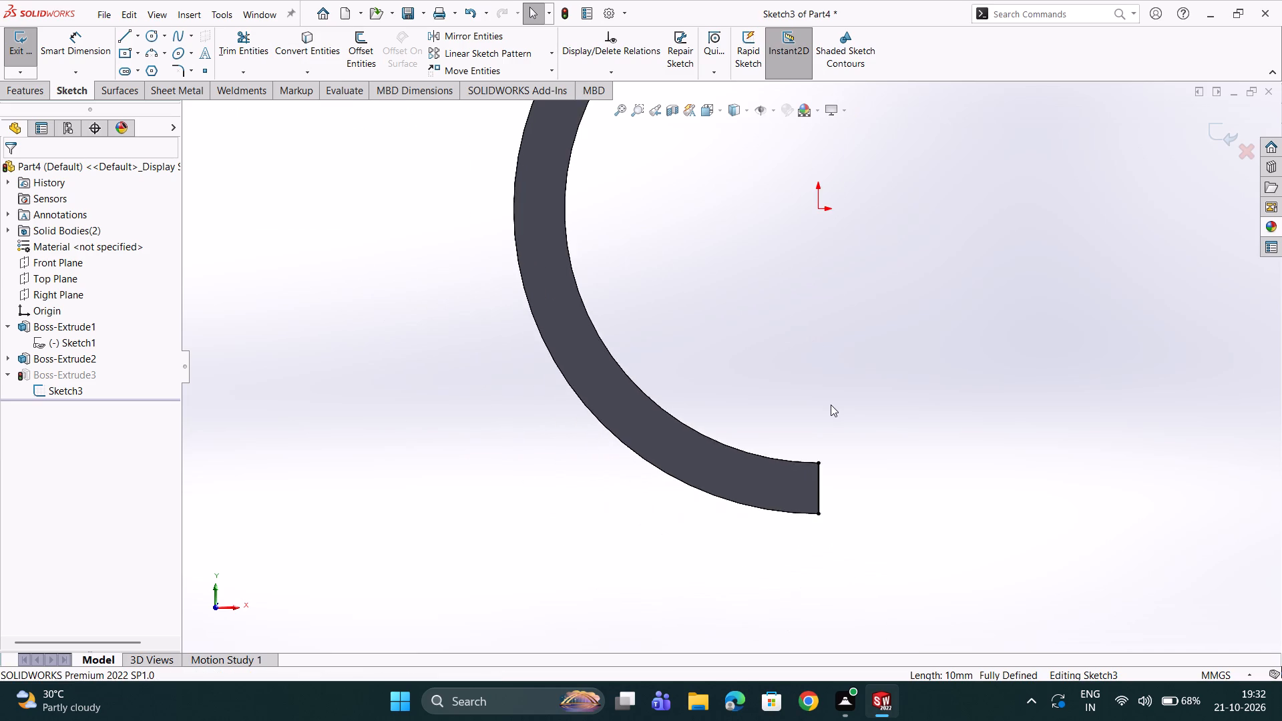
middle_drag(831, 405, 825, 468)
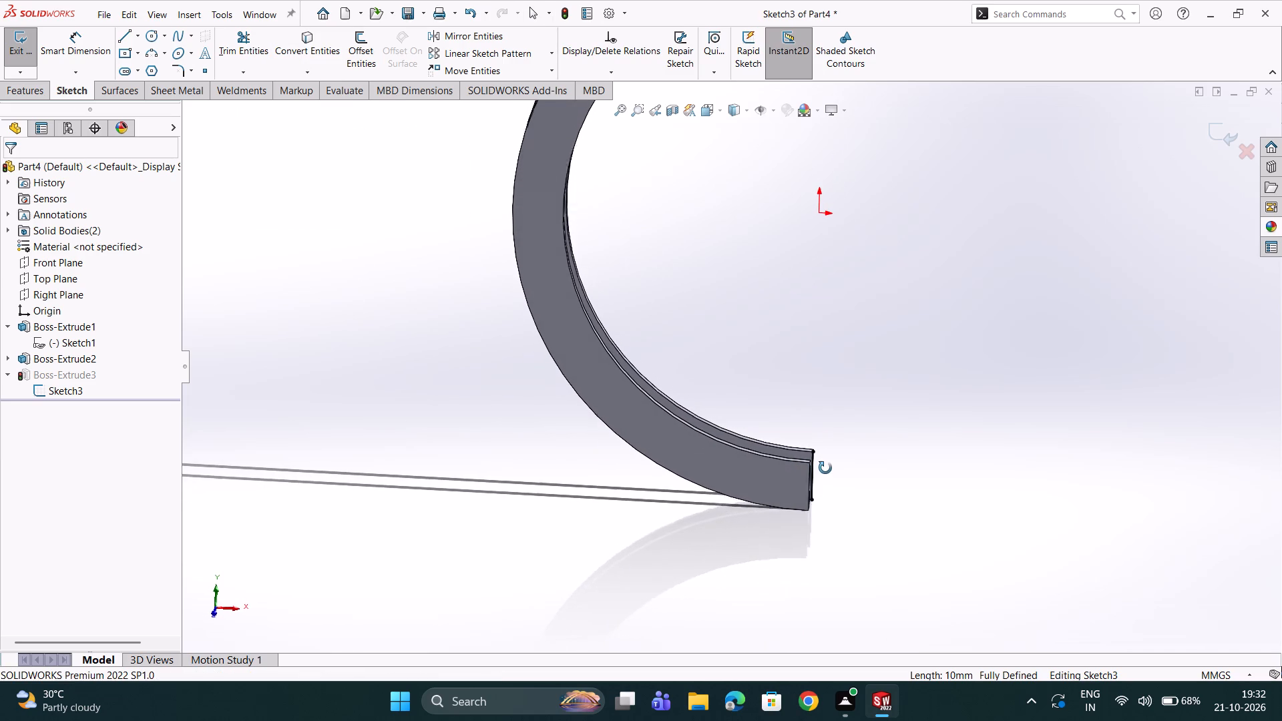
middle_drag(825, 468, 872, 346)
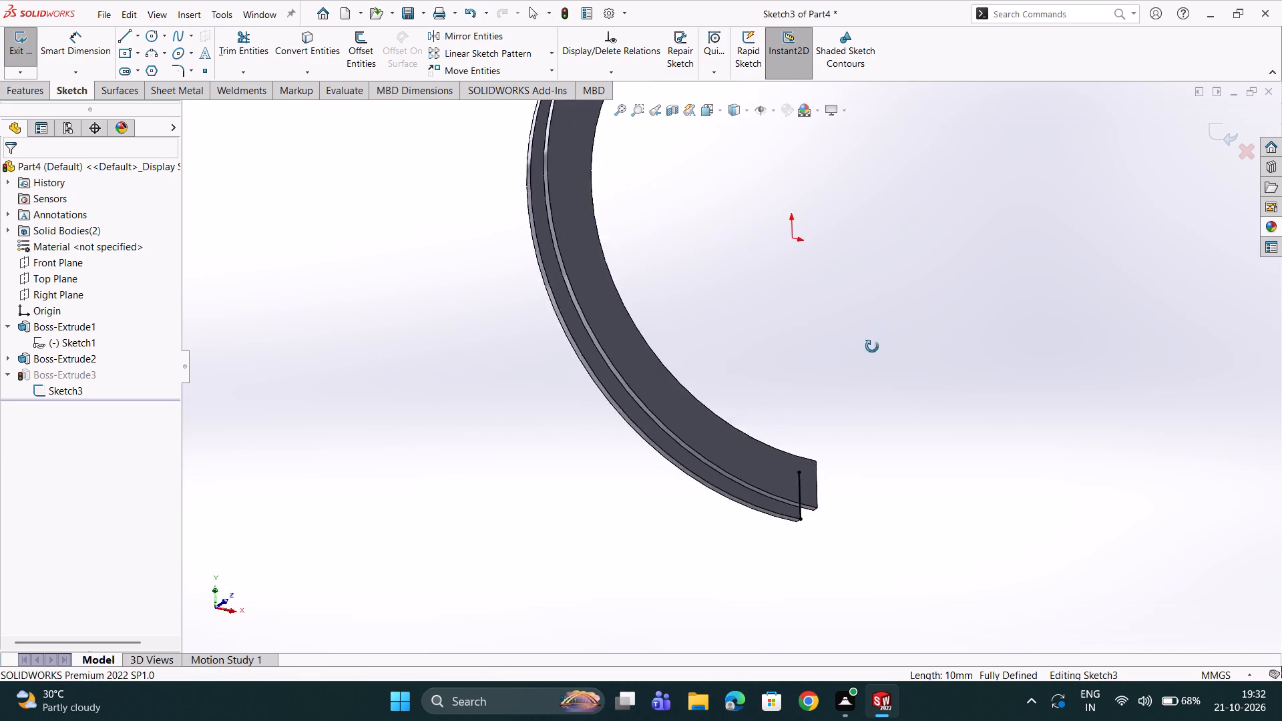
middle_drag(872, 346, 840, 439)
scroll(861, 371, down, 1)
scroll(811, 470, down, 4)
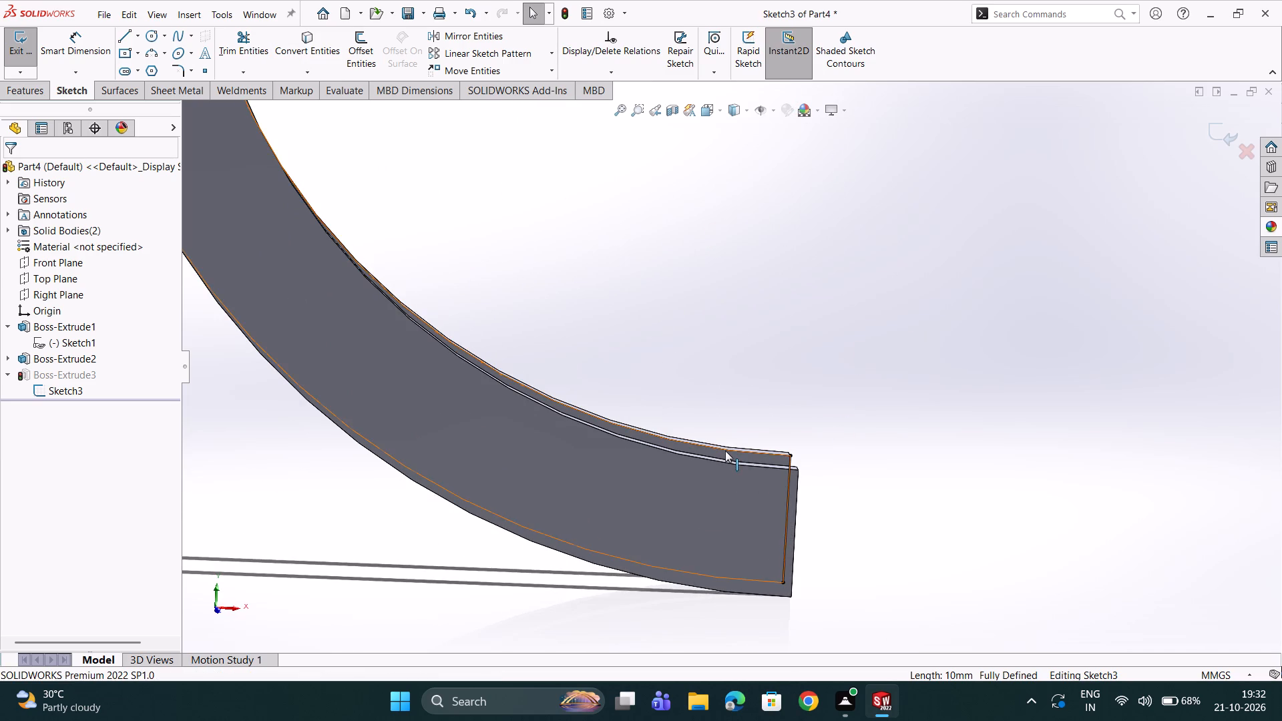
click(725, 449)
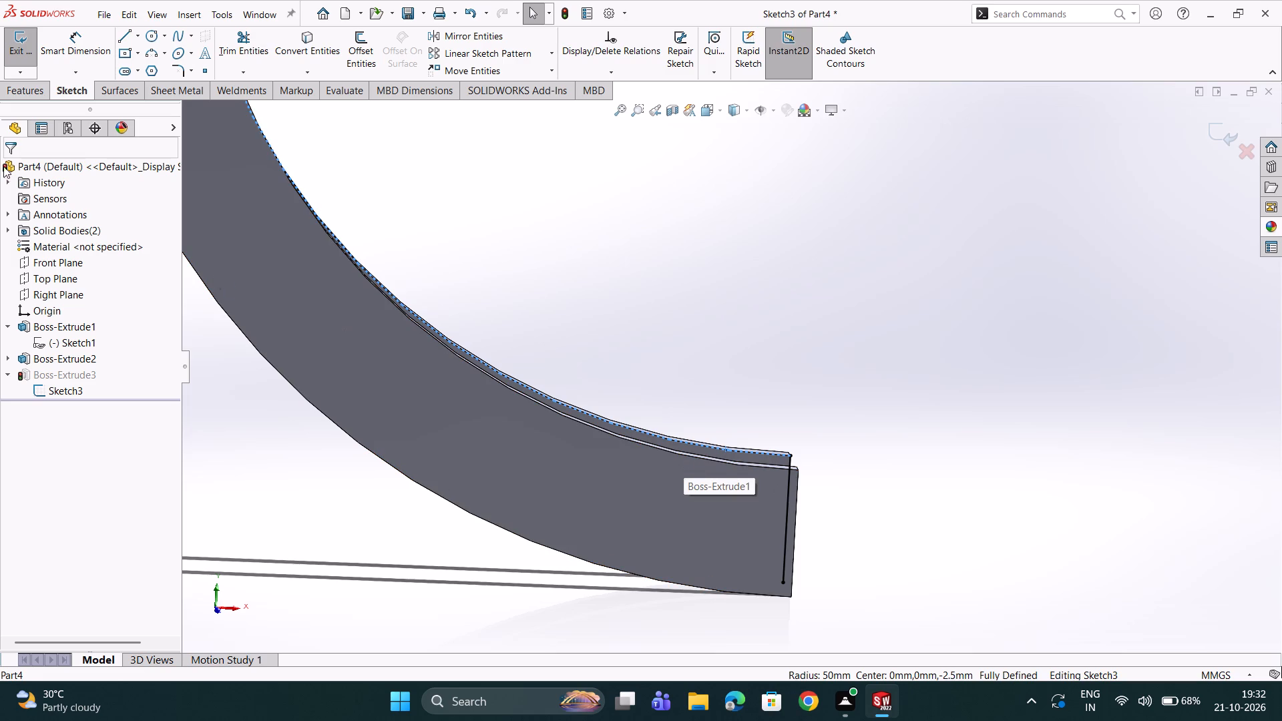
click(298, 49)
Examine the C-shaped profile in front view, around the middle hole and the converted inner edge.
scroll(375, 172, up, 1)
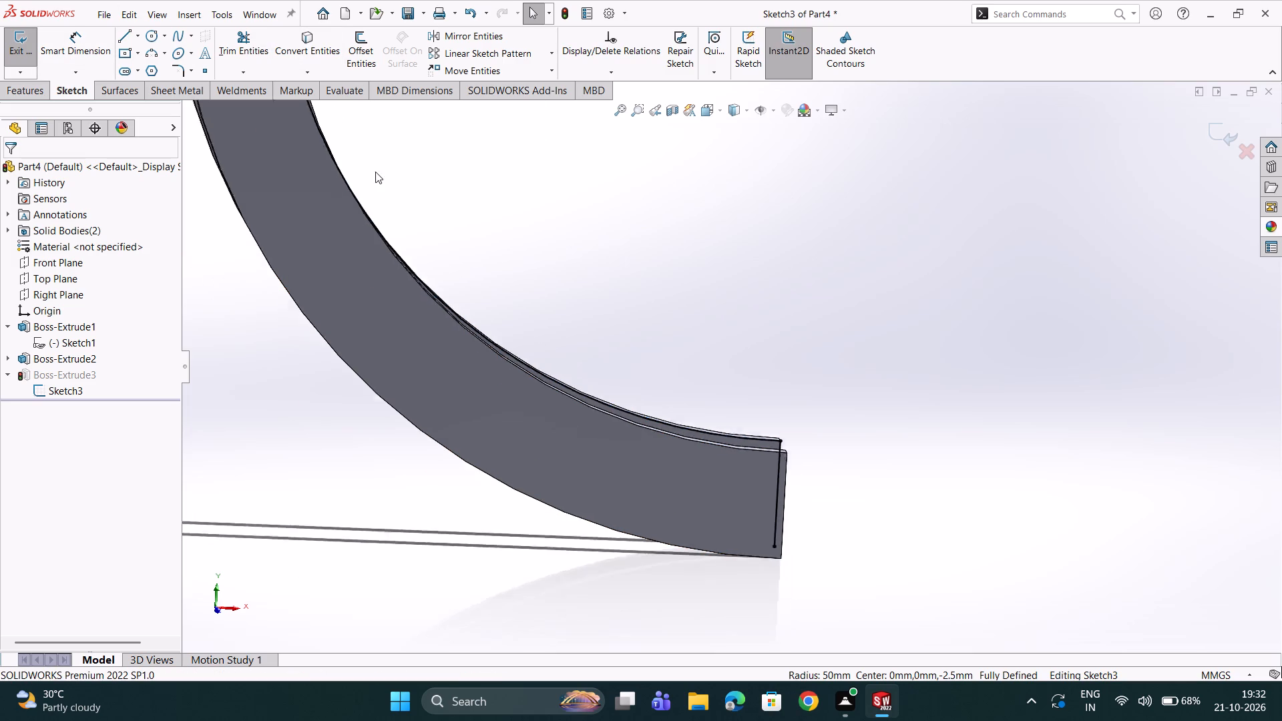
scroll(375, 172, up, 2)
scroll(407, 227, up, 4)
scroll(584, 170, up, 2)
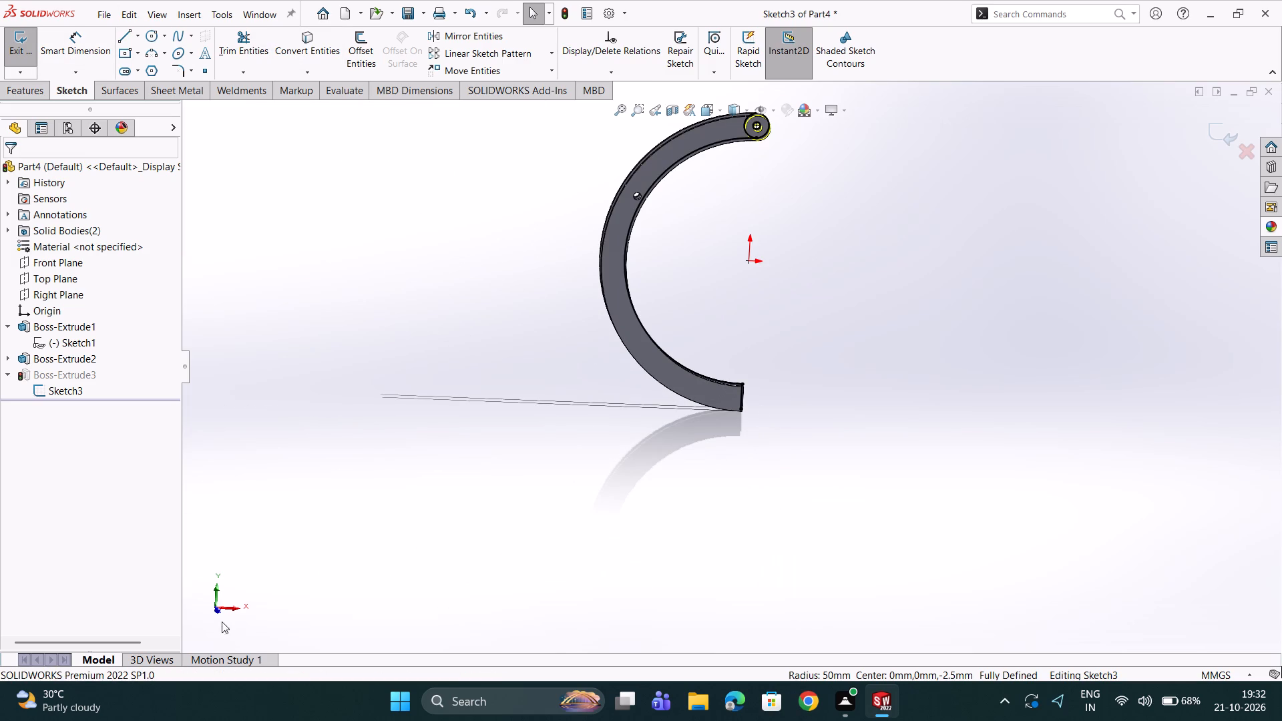
click(215, 612)
scroll(672, 375, down, 1)
scroll(692, 303, down, 3)
scroll(610, 207, up, 3)
scroll(647, 198, down, 9)
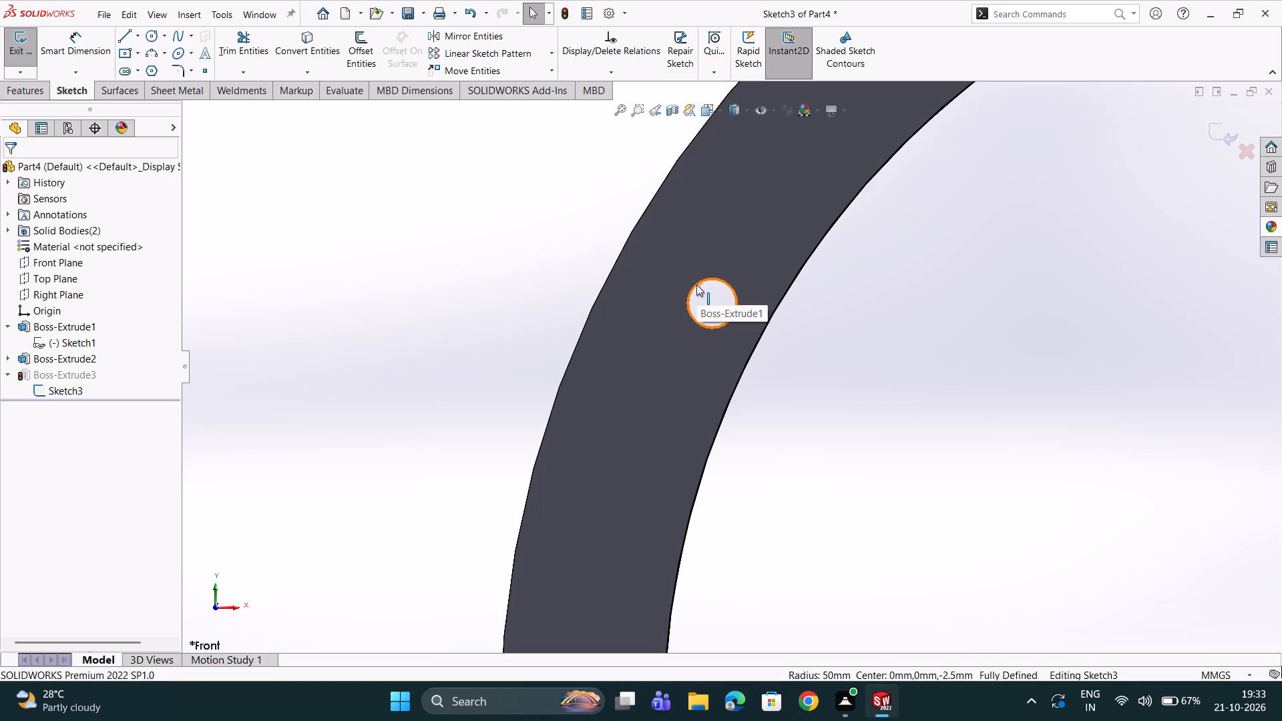
scroll(708, 286, up, 9)
scroll(736, 298, down, 1)
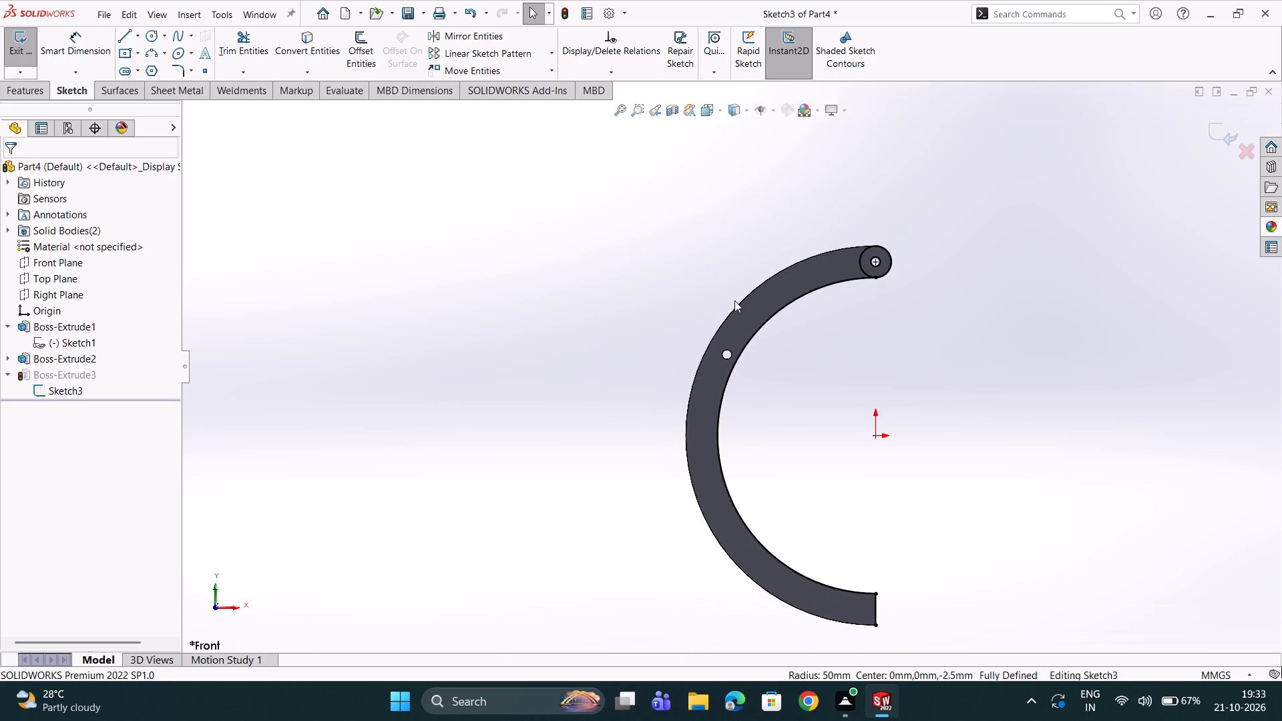
scroll(734, 300, down, 3)
scroll(740, 354, down, 1)
scroll(751, 384, up, 2)
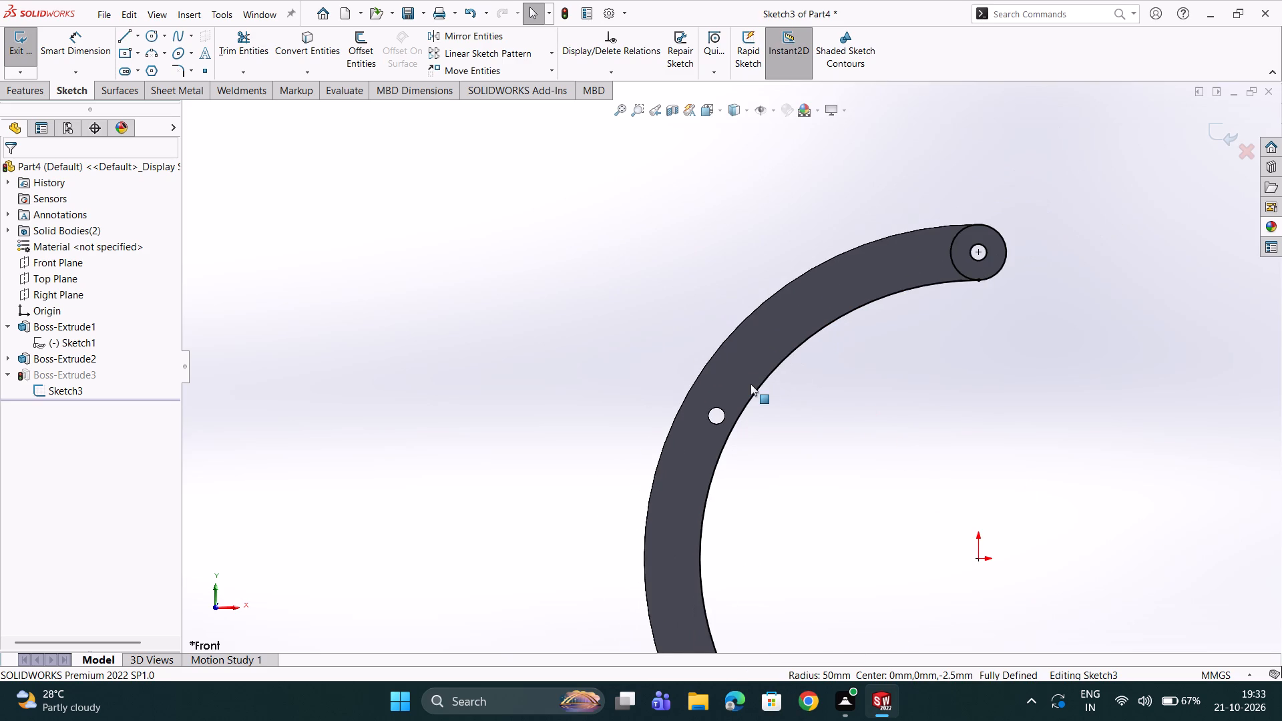
scroll(751, 385, up, 1)
scroll(751, 385, down, 2)
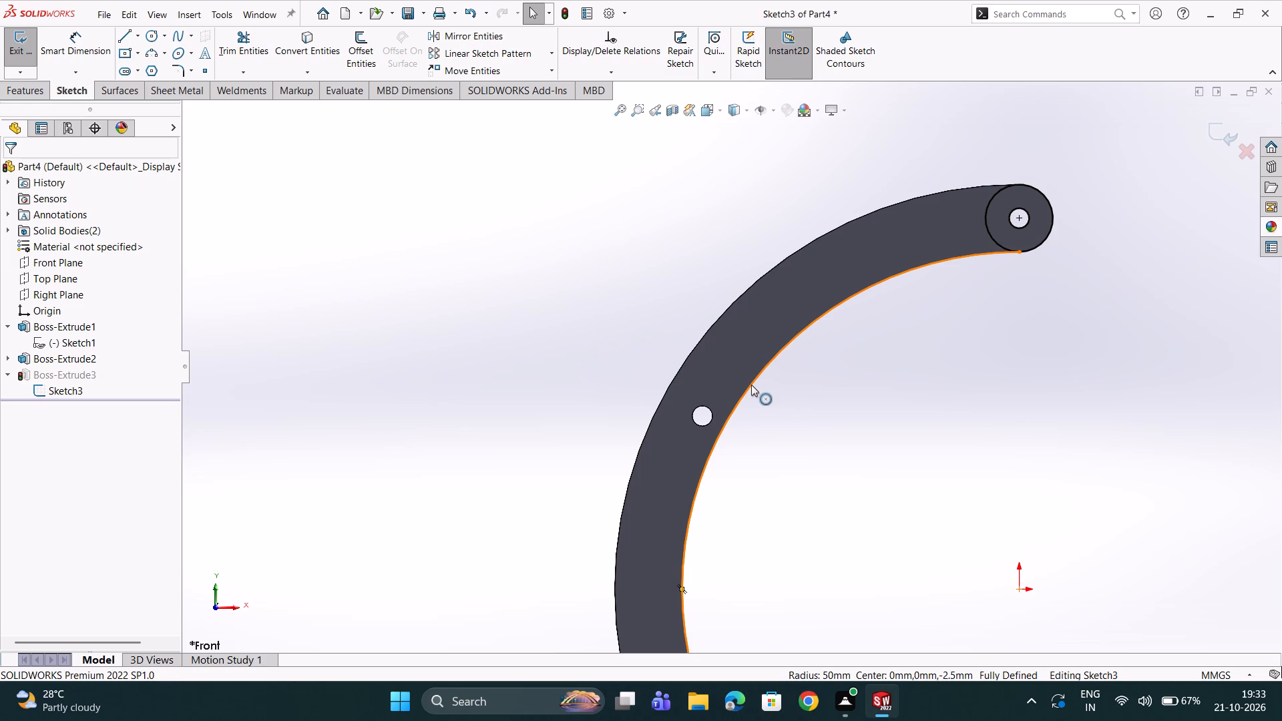
scroll(648, 423, up, 2)
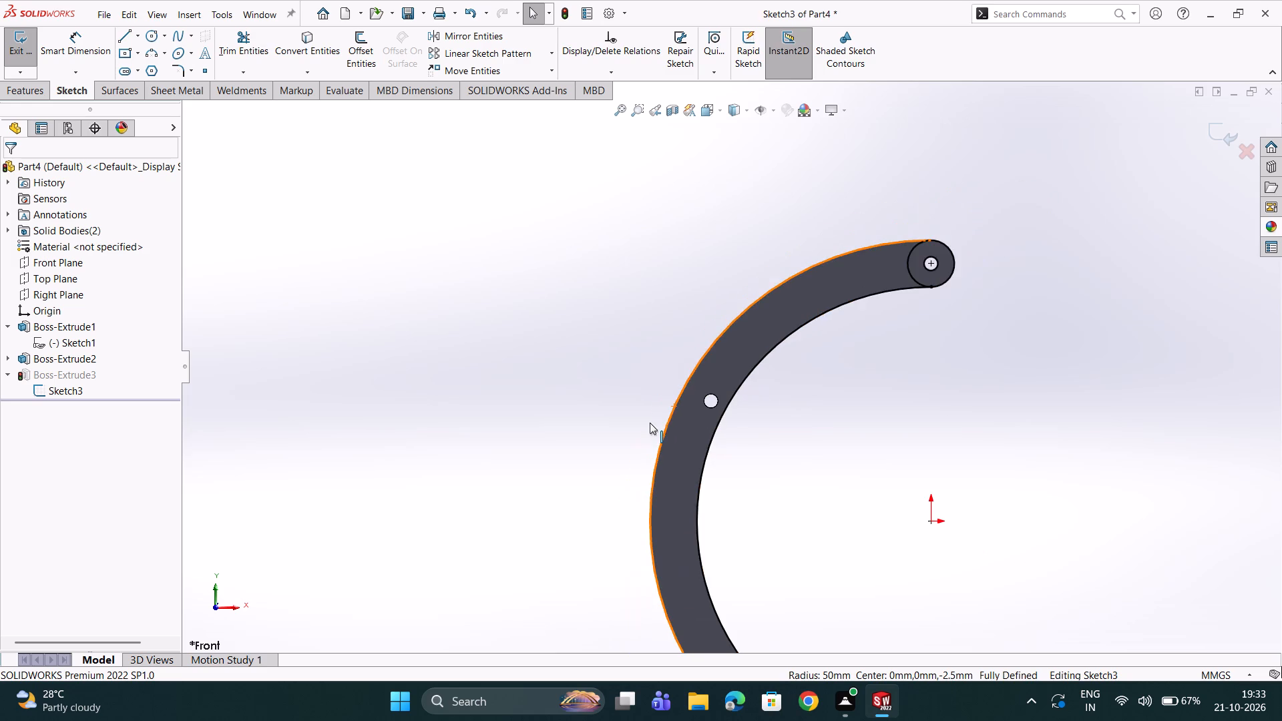
scroll(708, 429, down, 3)
scroll(706, 427, up, 3)
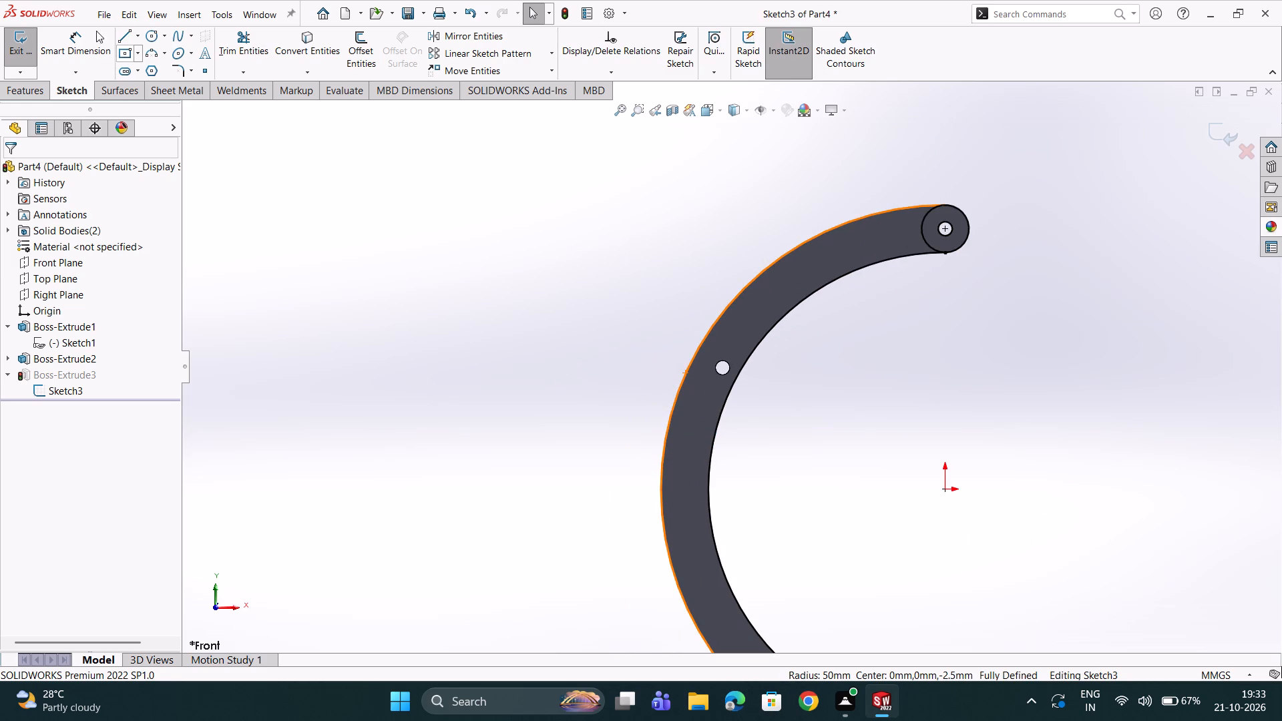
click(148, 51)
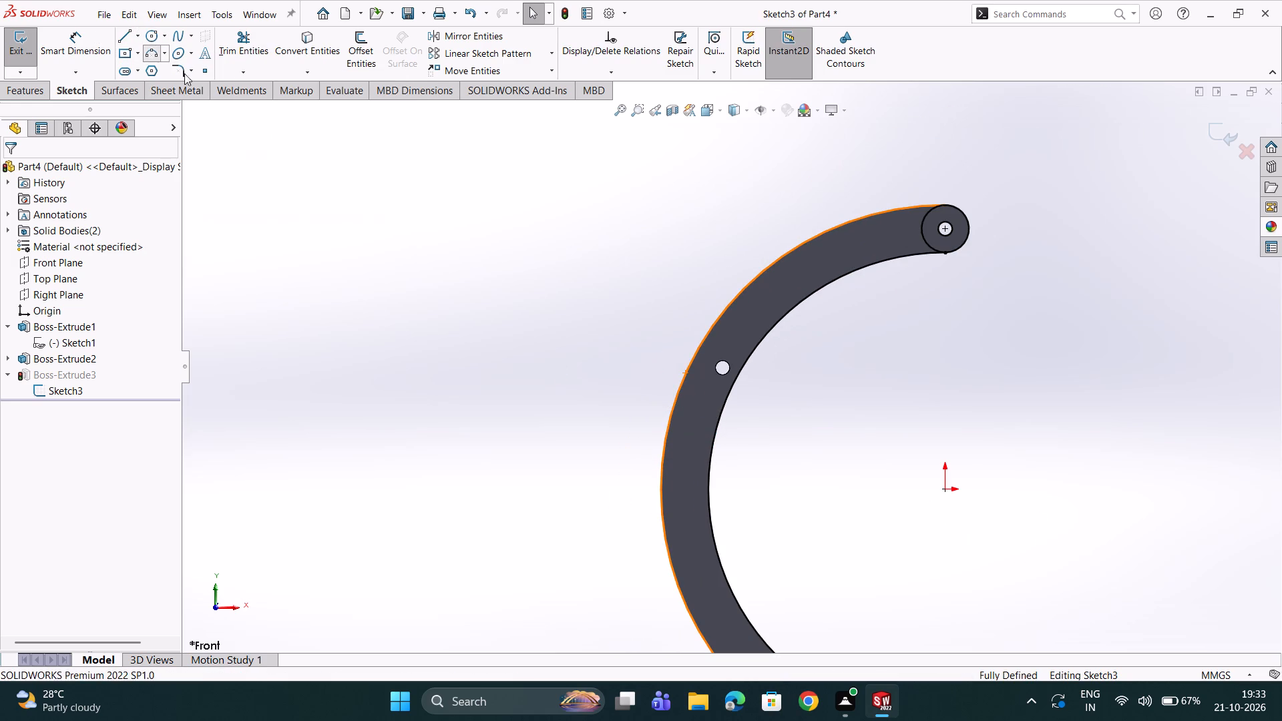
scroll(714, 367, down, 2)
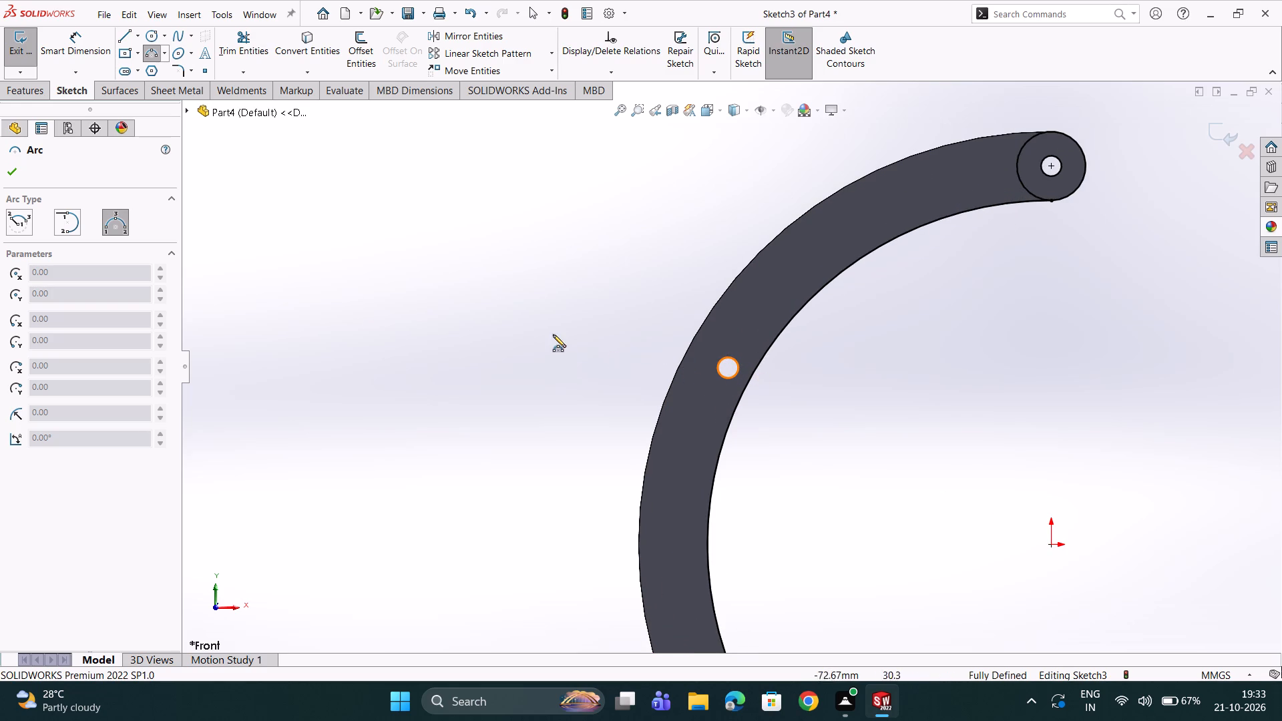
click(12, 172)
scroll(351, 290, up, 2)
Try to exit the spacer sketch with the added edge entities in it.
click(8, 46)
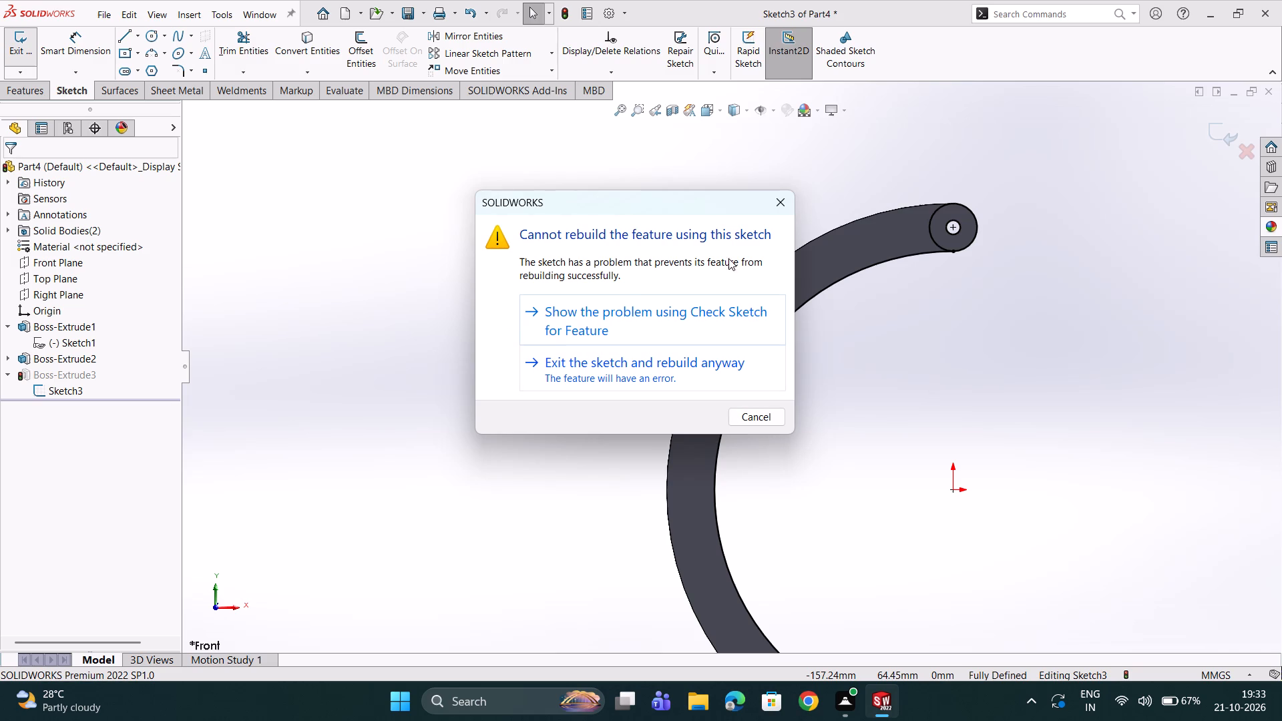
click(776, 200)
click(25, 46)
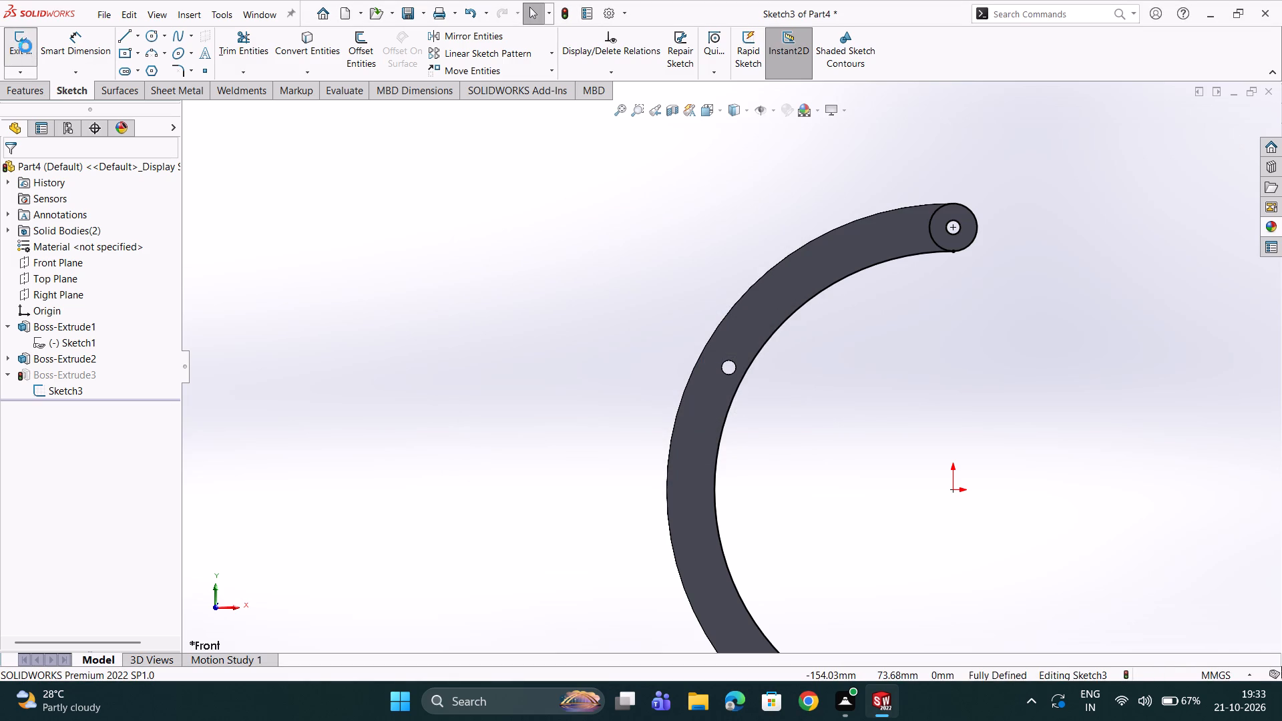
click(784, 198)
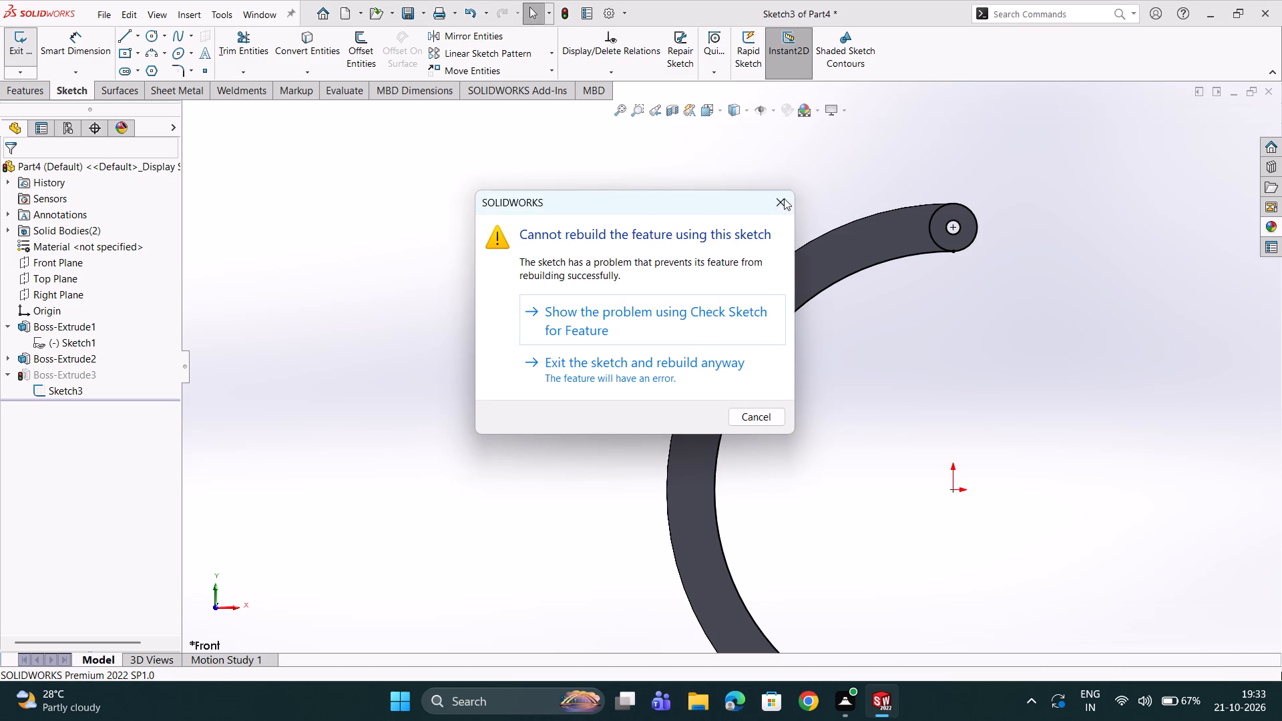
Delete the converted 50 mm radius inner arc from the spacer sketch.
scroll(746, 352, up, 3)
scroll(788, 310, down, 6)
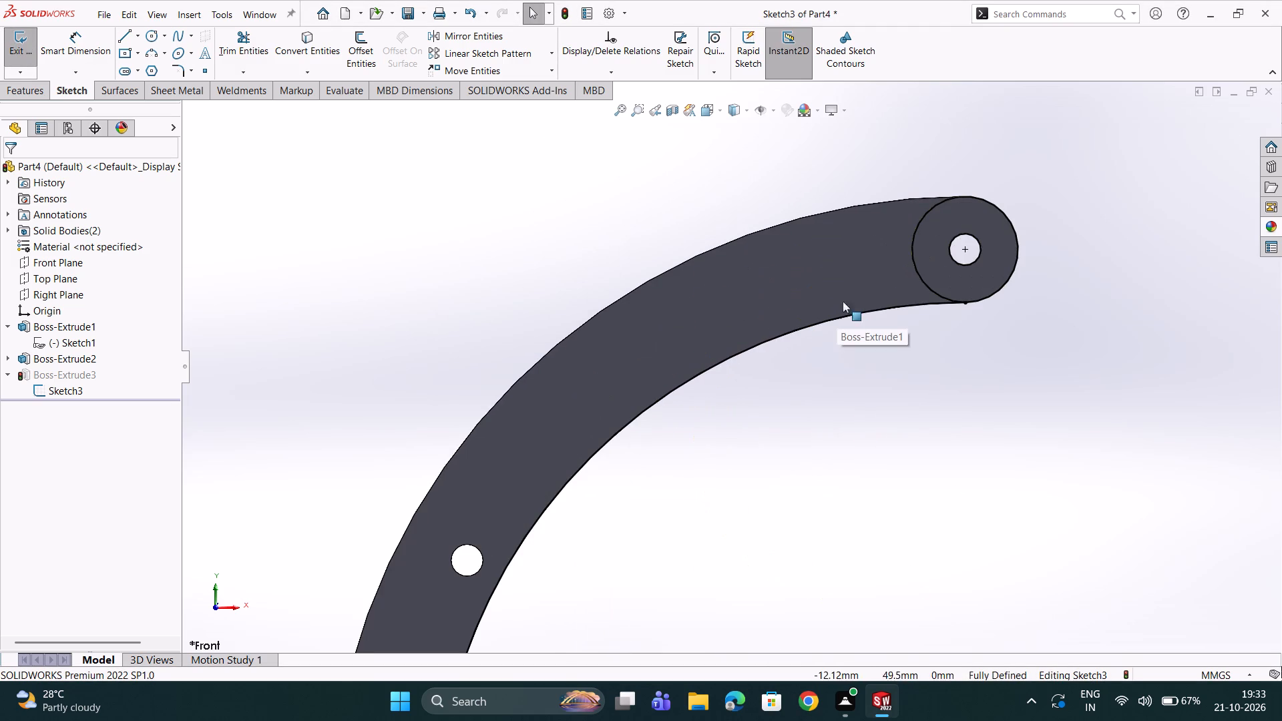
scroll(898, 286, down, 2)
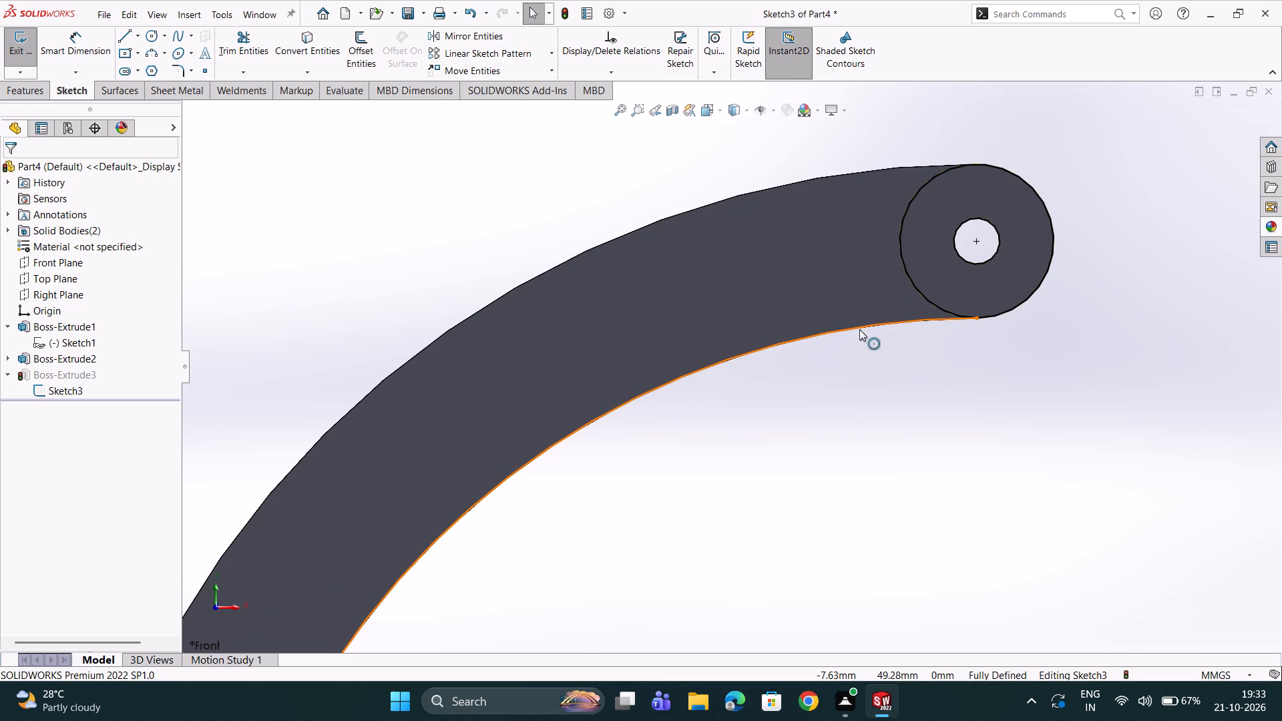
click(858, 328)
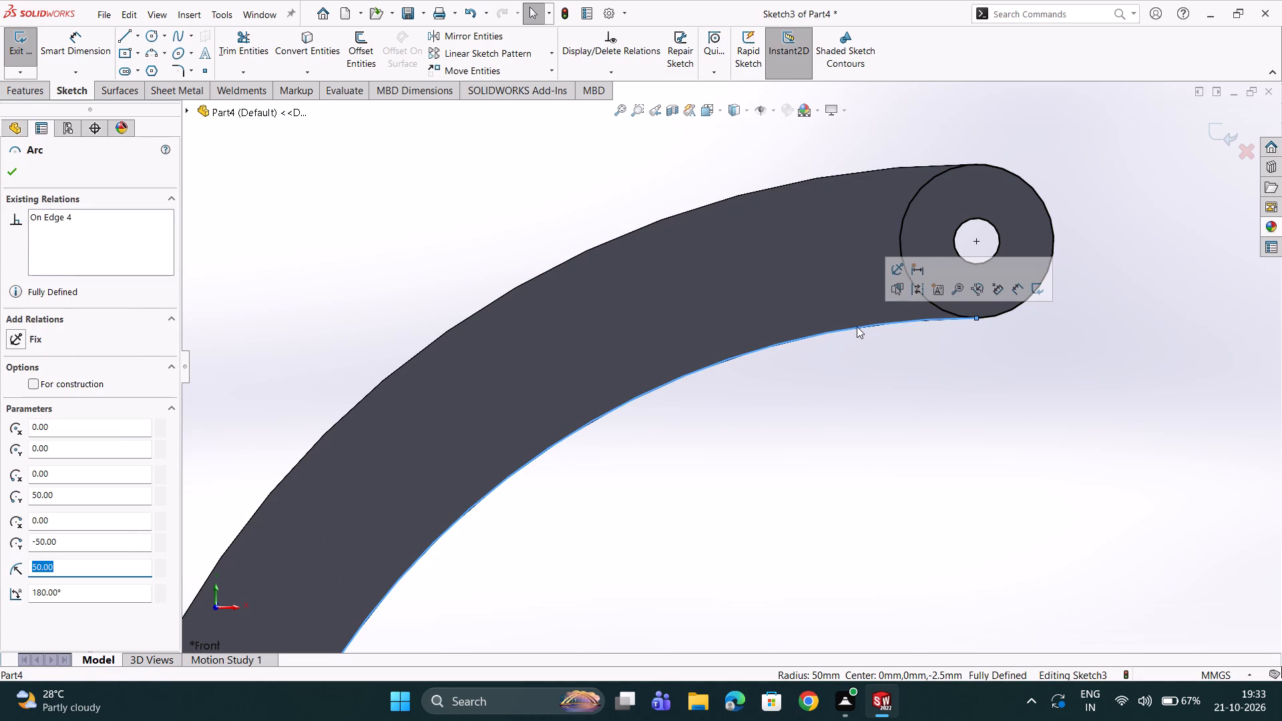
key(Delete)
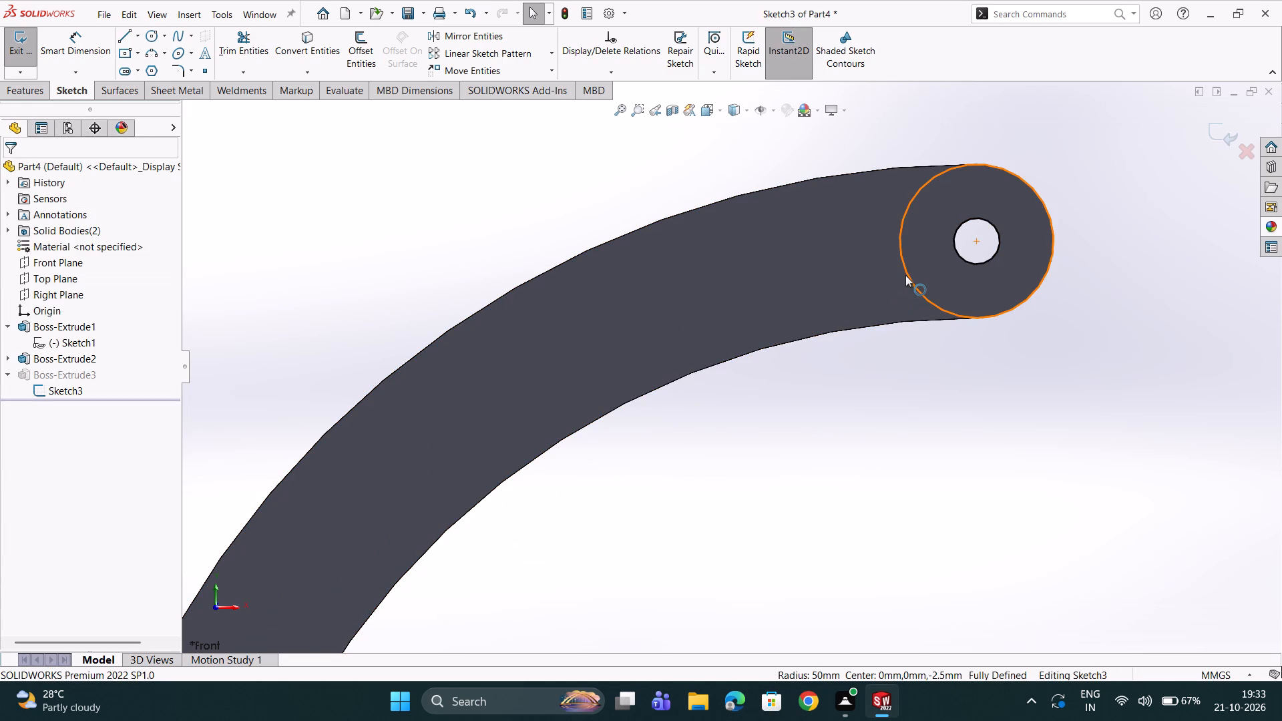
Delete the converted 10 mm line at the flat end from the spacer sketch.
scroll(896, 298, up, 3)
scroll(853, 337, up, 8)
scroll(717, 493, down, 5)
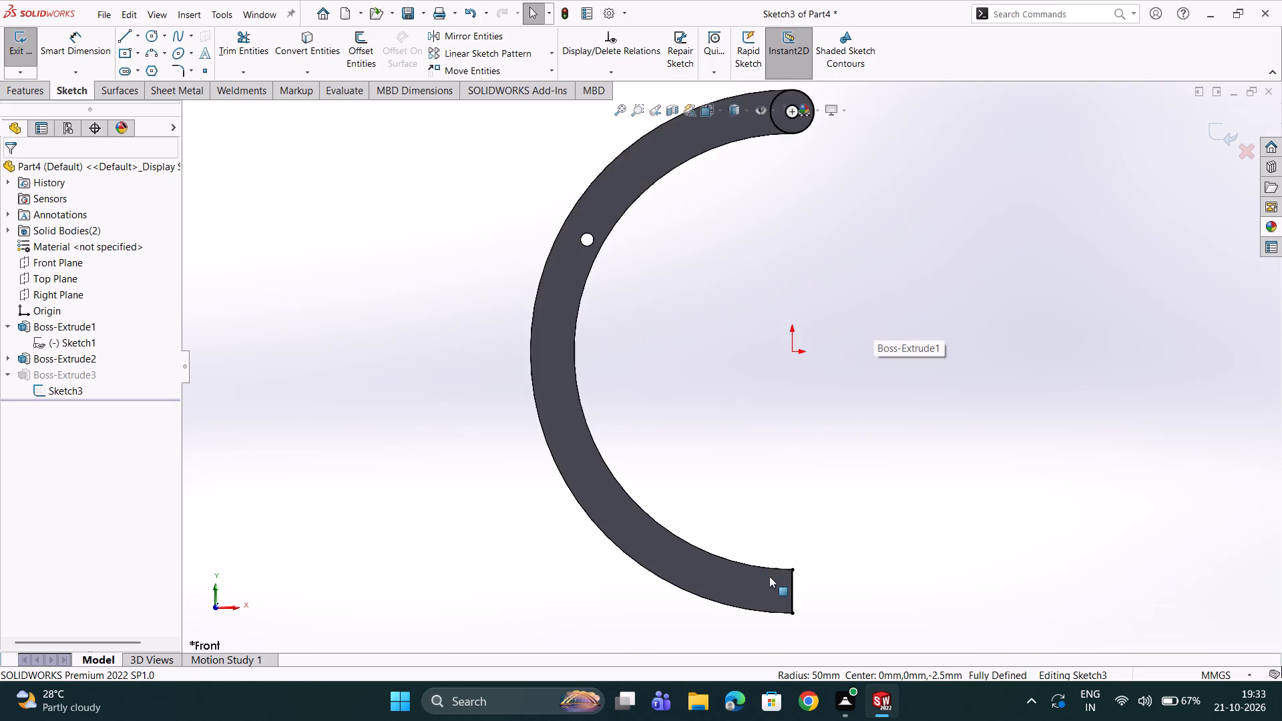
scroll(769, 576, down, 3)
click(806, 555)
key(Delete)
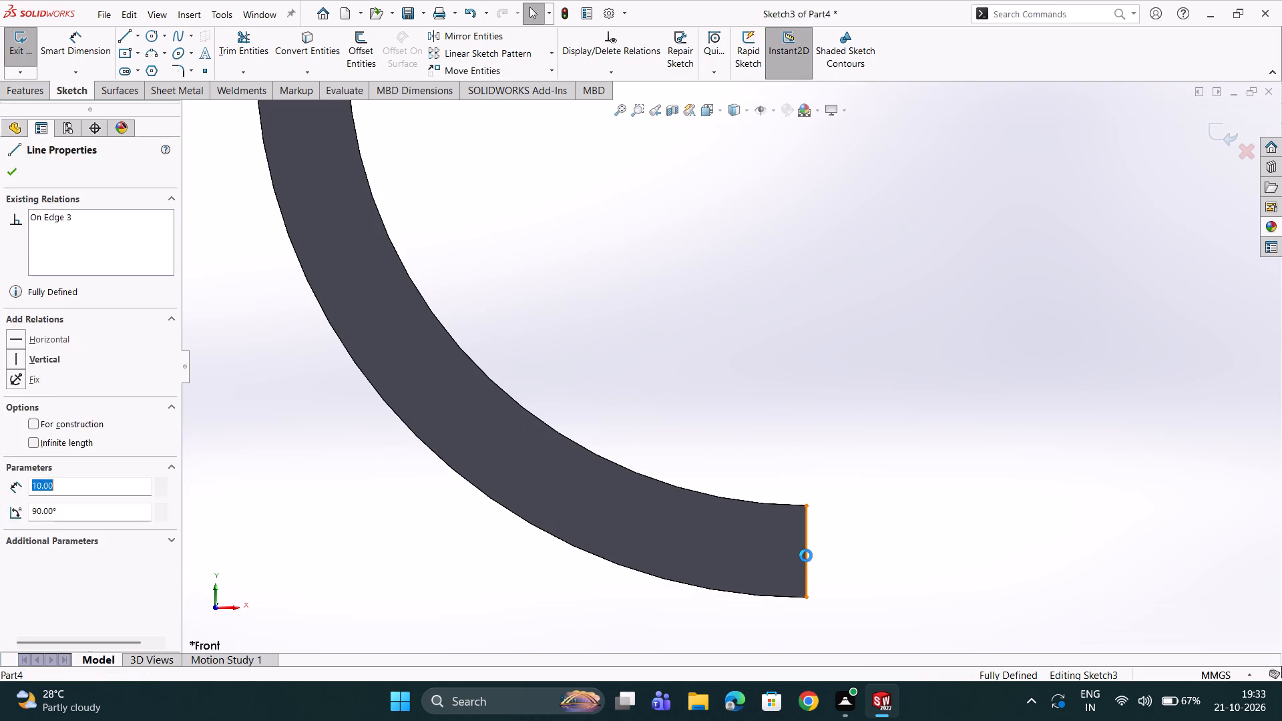
Exit the spacer sketch and reopen the first plate's C-profile sketch for editing.
click(16, 57)
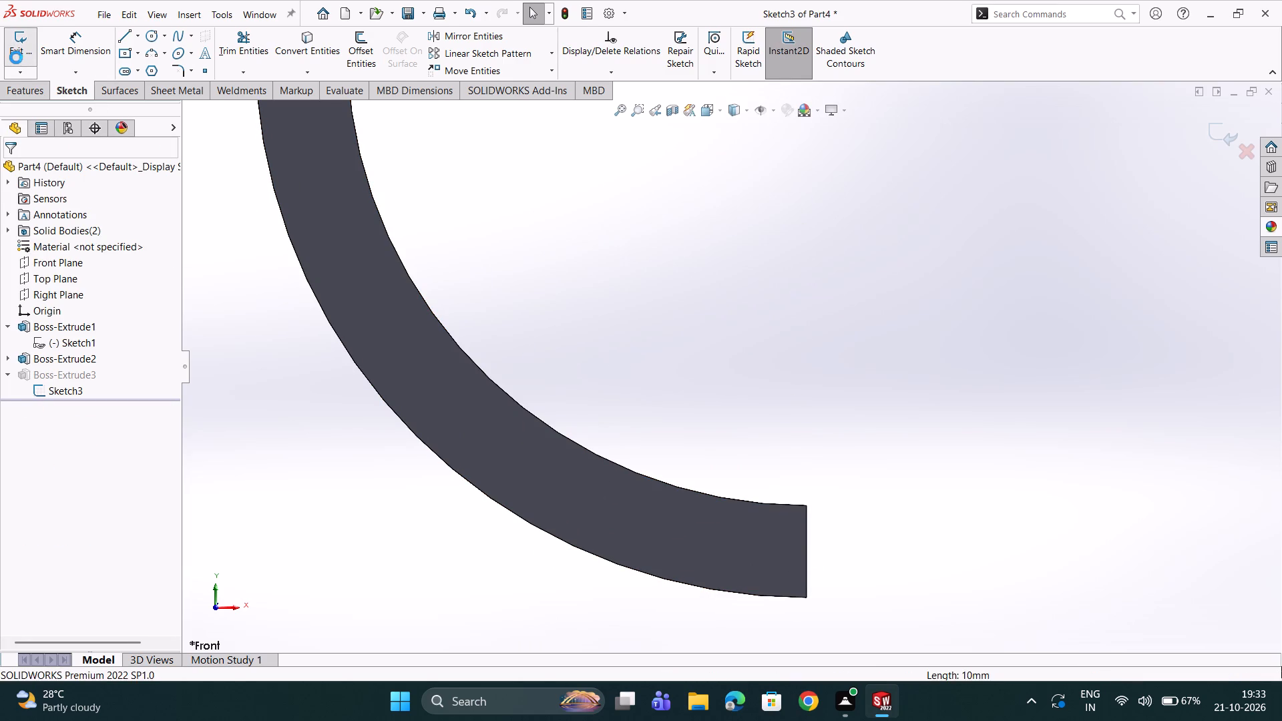
click(53, 338)
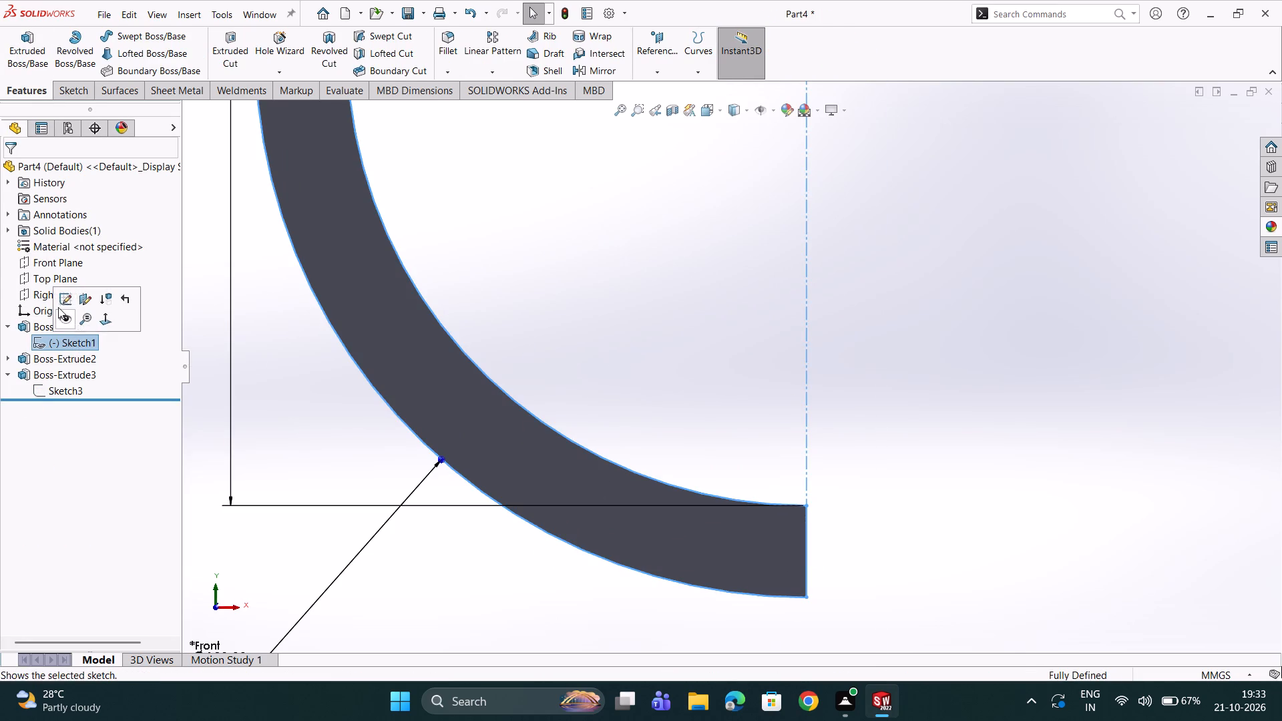
click(59, 301)
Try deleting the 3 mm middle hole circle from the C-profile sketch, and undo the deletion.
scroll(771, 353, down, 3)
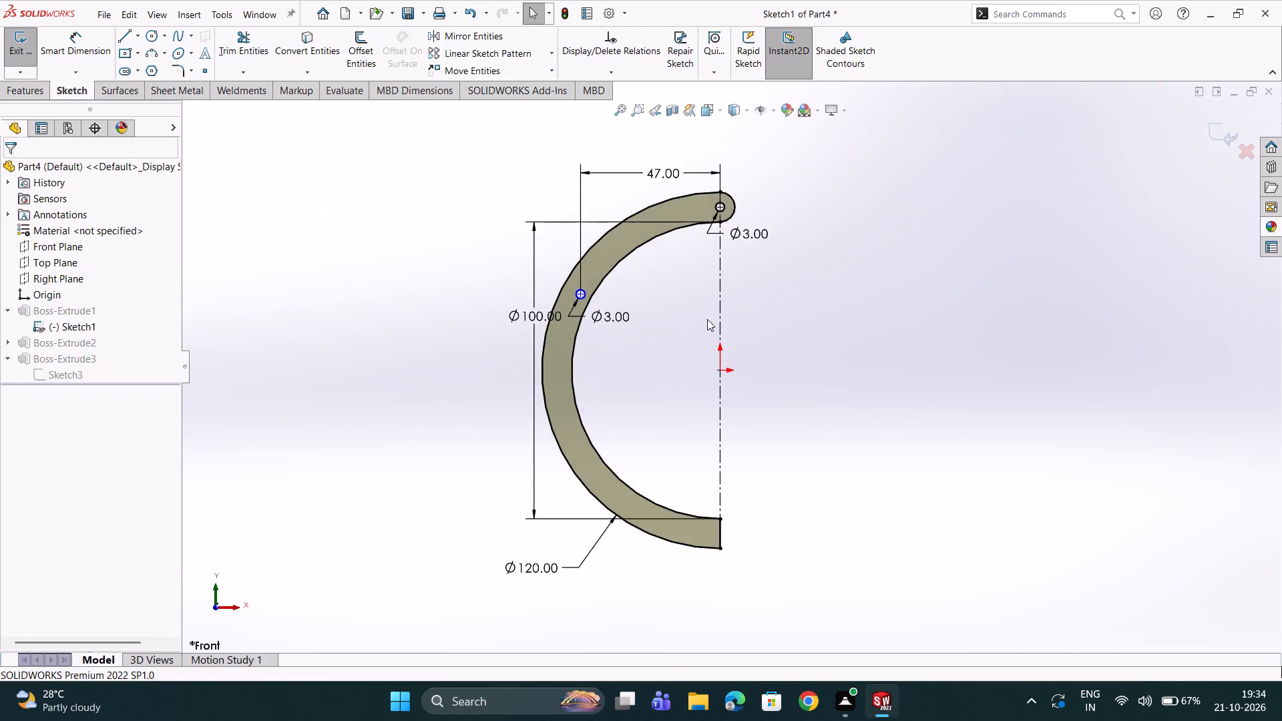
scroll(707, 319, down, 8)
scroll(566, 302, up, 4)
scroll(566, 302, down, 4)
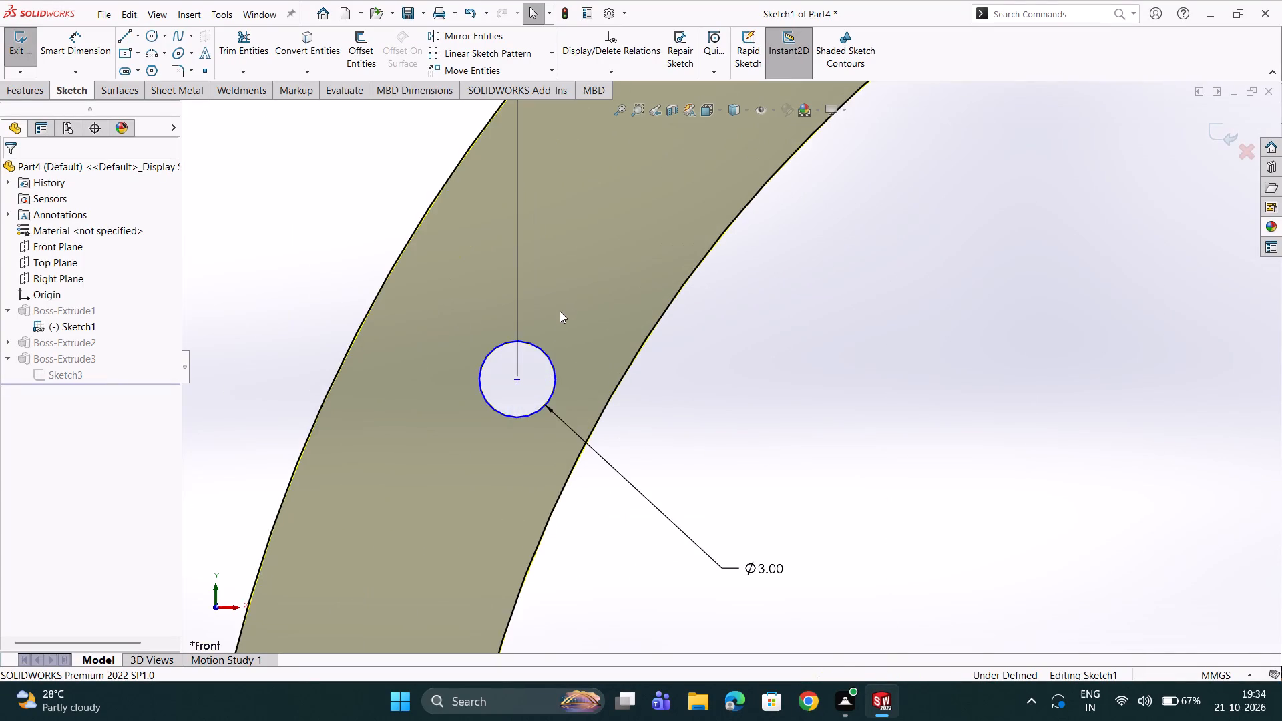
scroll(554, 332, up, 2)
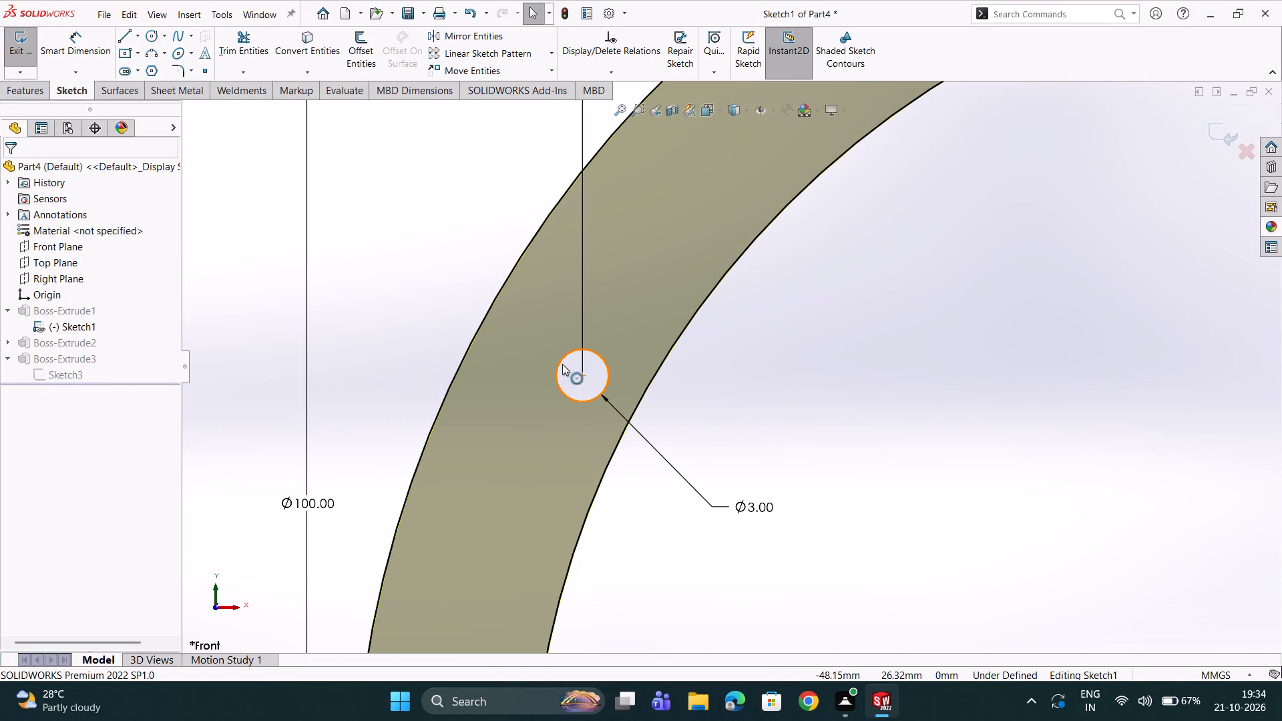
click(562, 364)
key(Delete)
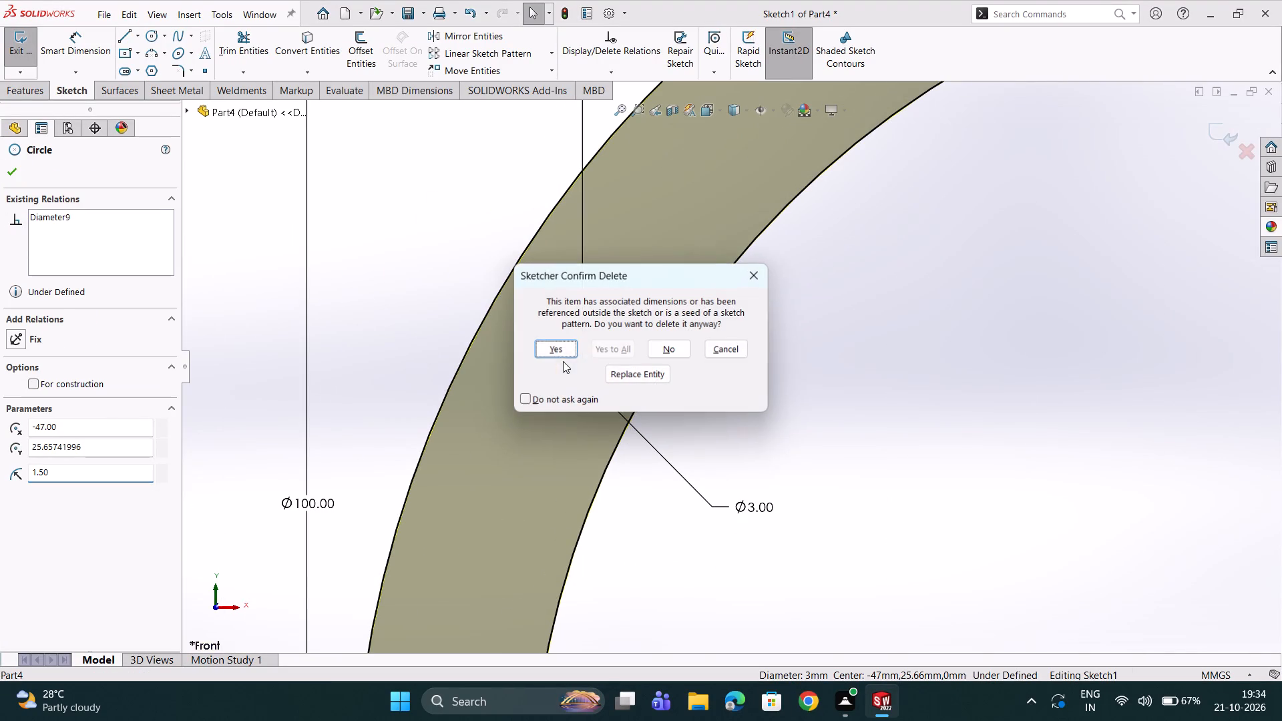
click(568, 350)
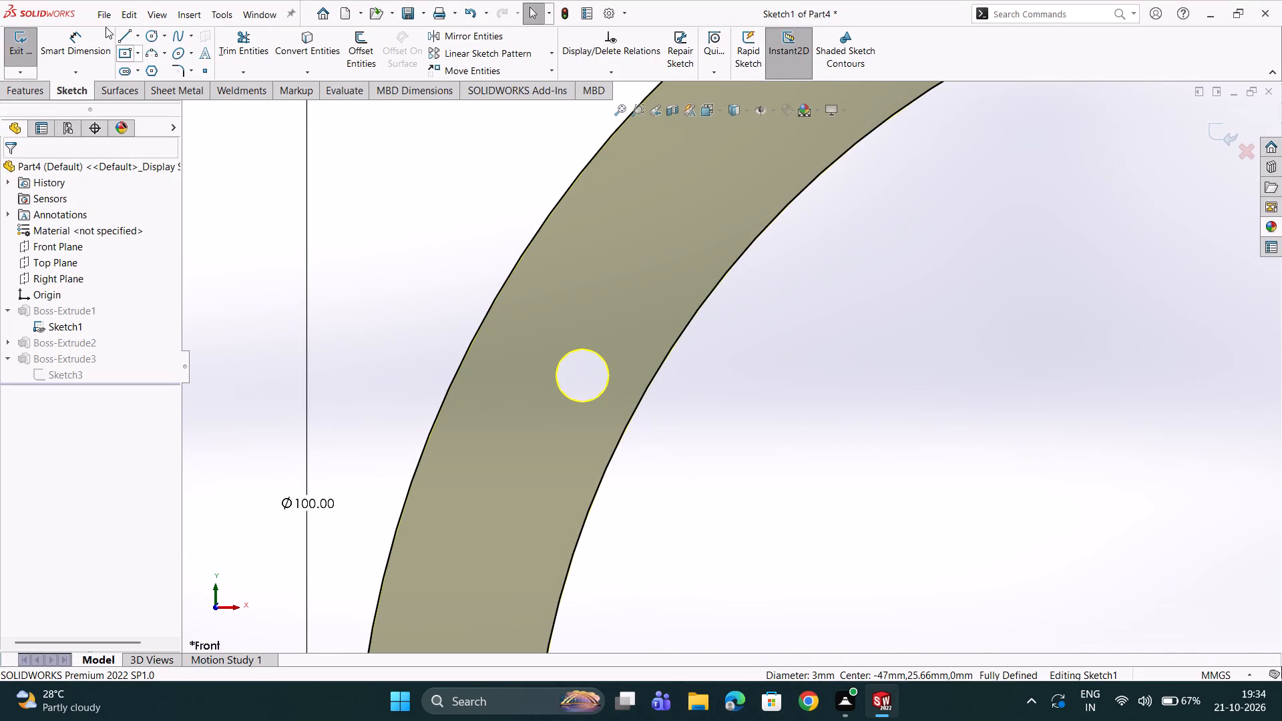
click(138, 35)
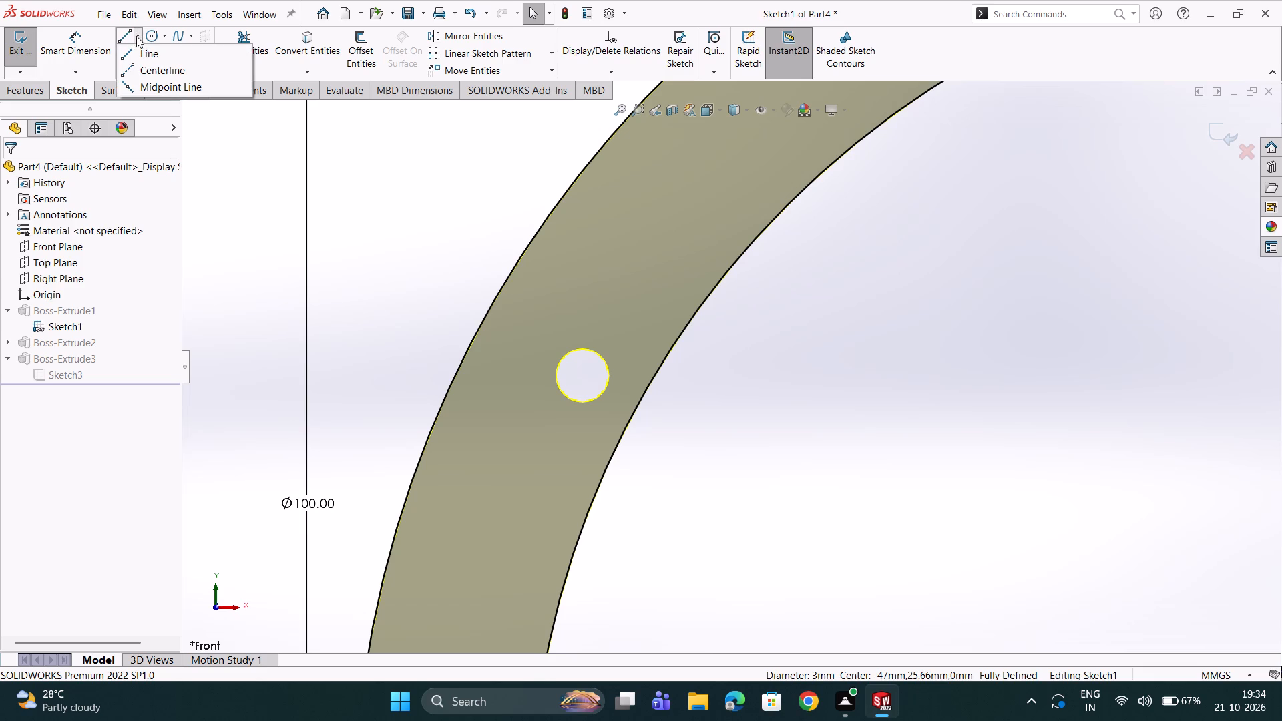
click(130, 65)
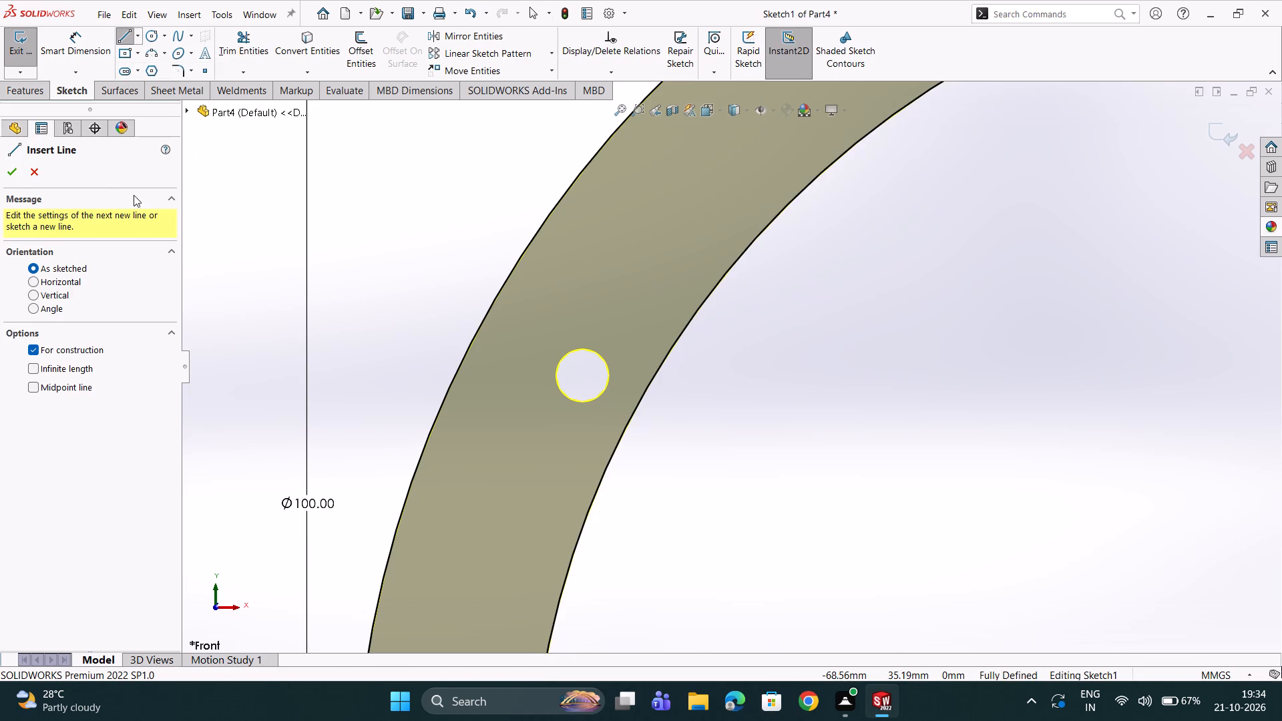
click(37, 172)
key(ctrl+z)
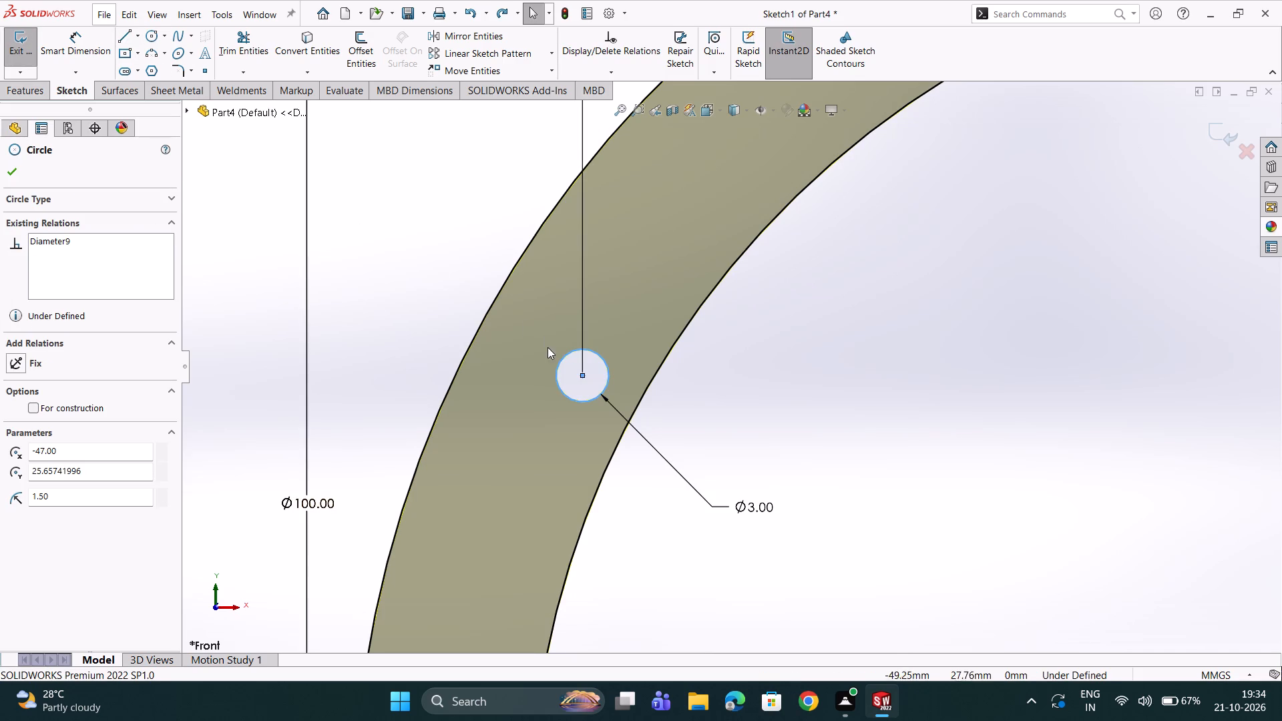
Draw construction centerlines from the middle hole's centre to the outer arc, and back across the band to the inner arc, about 10 mm long.
click(137, 36)
click(130, 67)
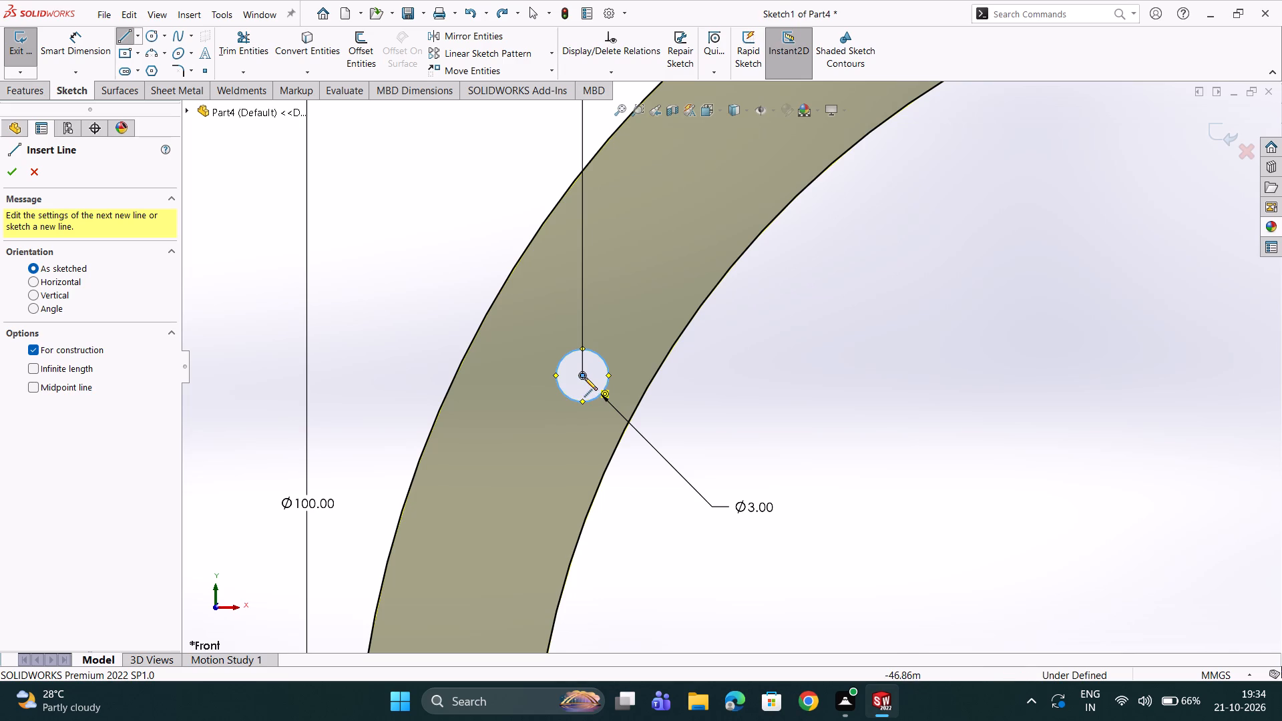
click(584, 377)
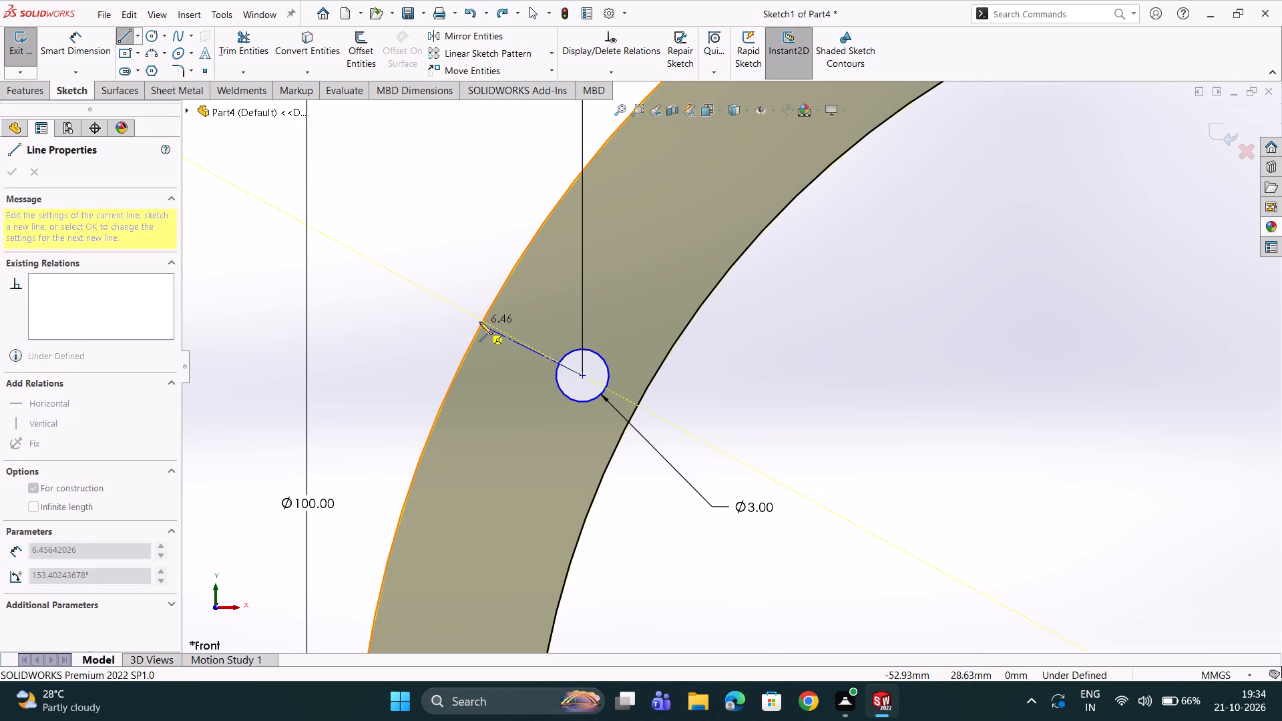
click(481, 320)
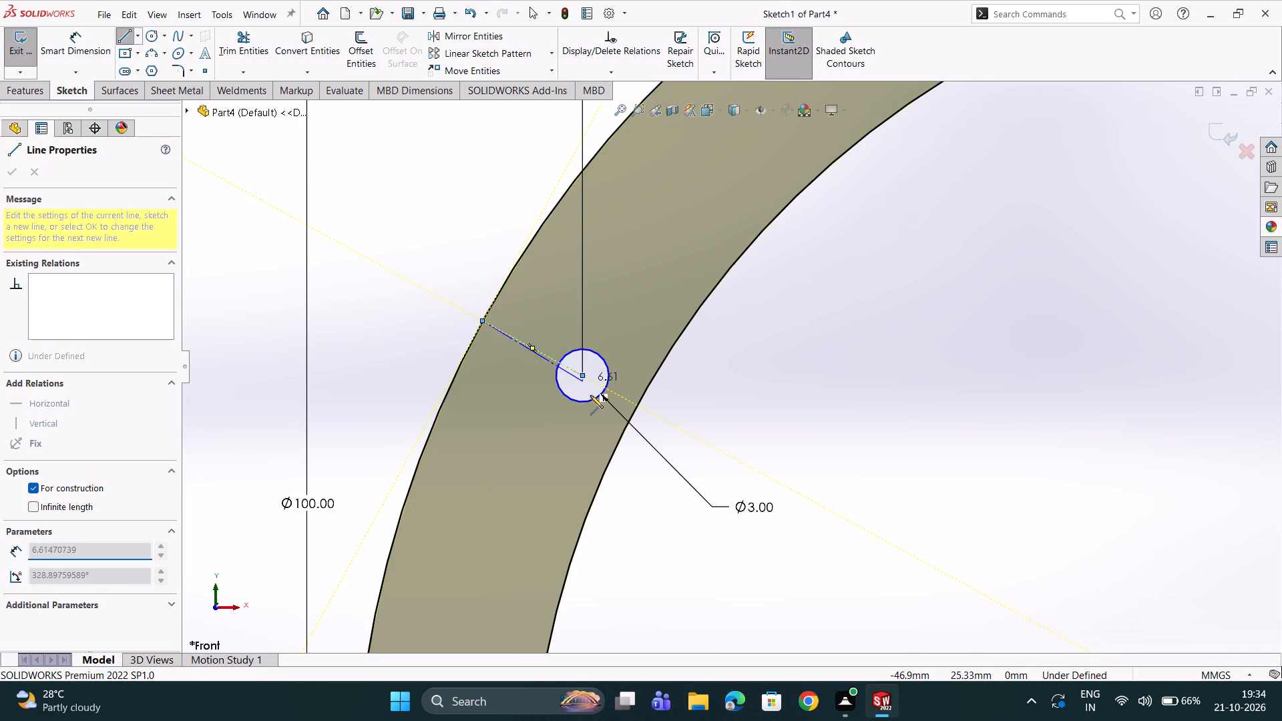
scroll(590, 395, down, 1)
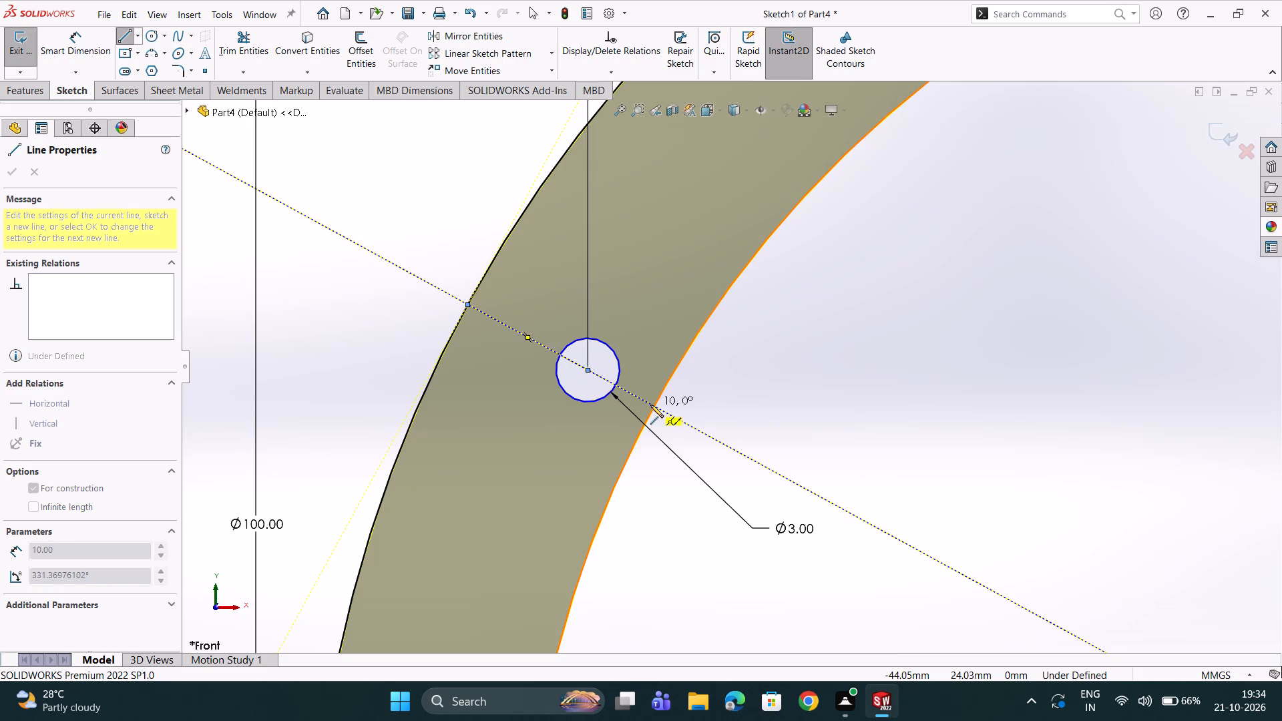
click(653, 405)
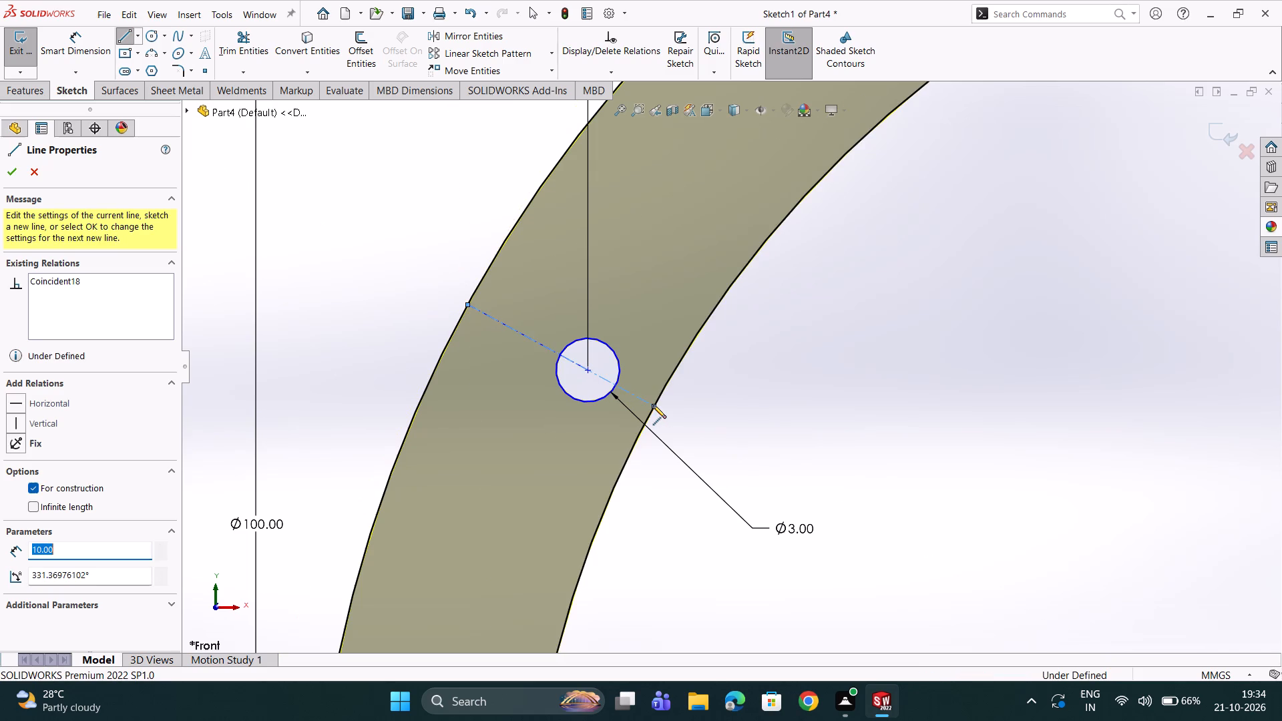
scroll(652, 404, down, 4)
scroll(594, 371, down, 3)
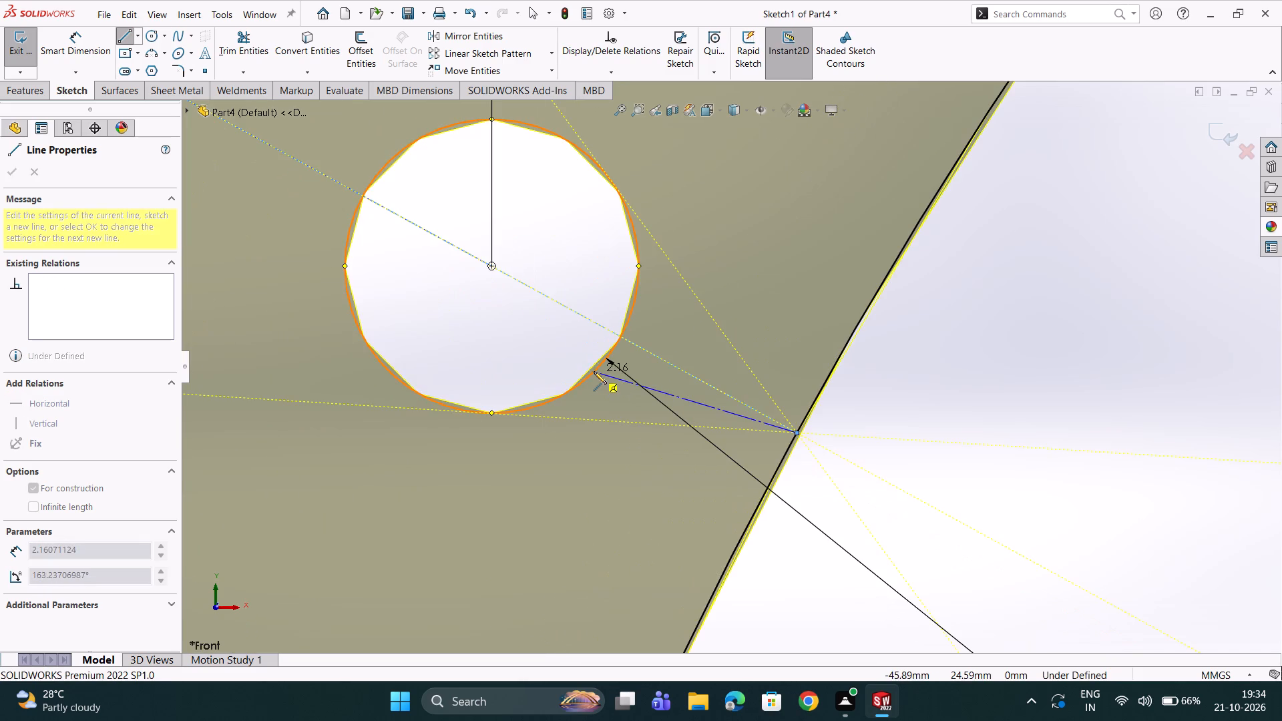
key(Escape)
Delete the 3 mm middle hole circle from the C-profile sketch.
scroll(600, 365, up, 3)
scroll(598, 367, down, 3)
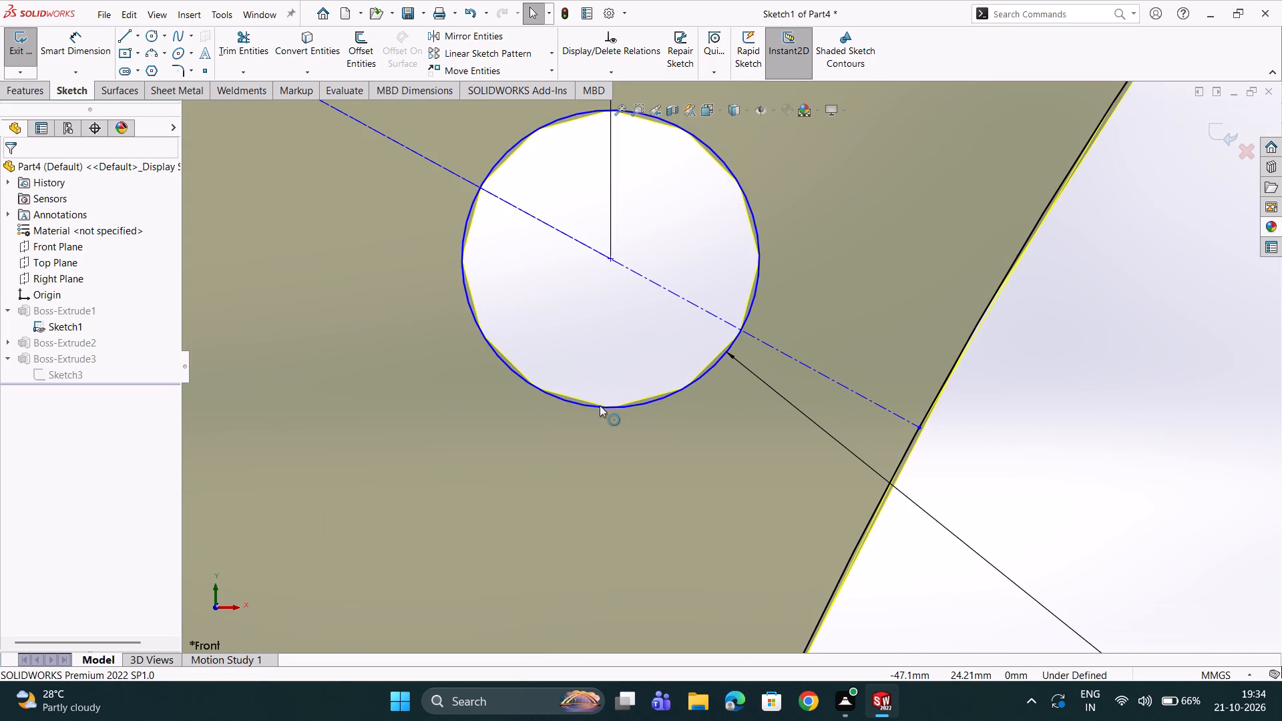
click(598, 407)
key(Delete)
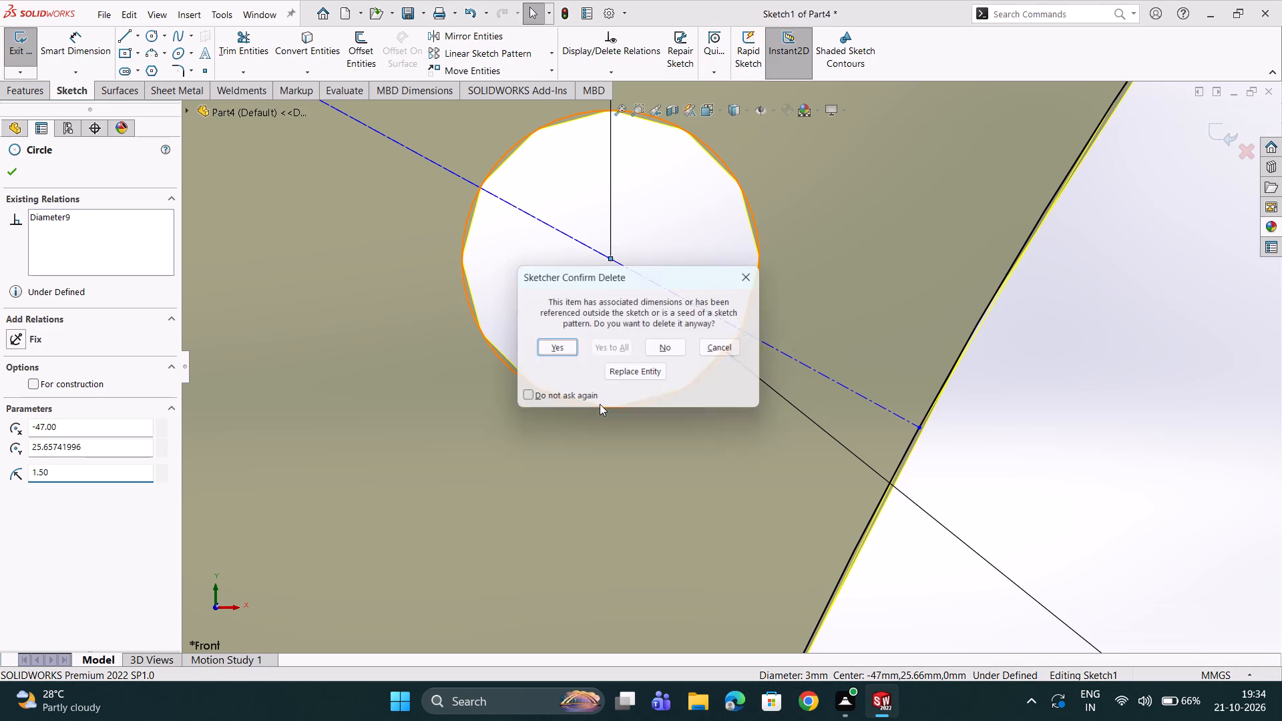
click(560, 354)
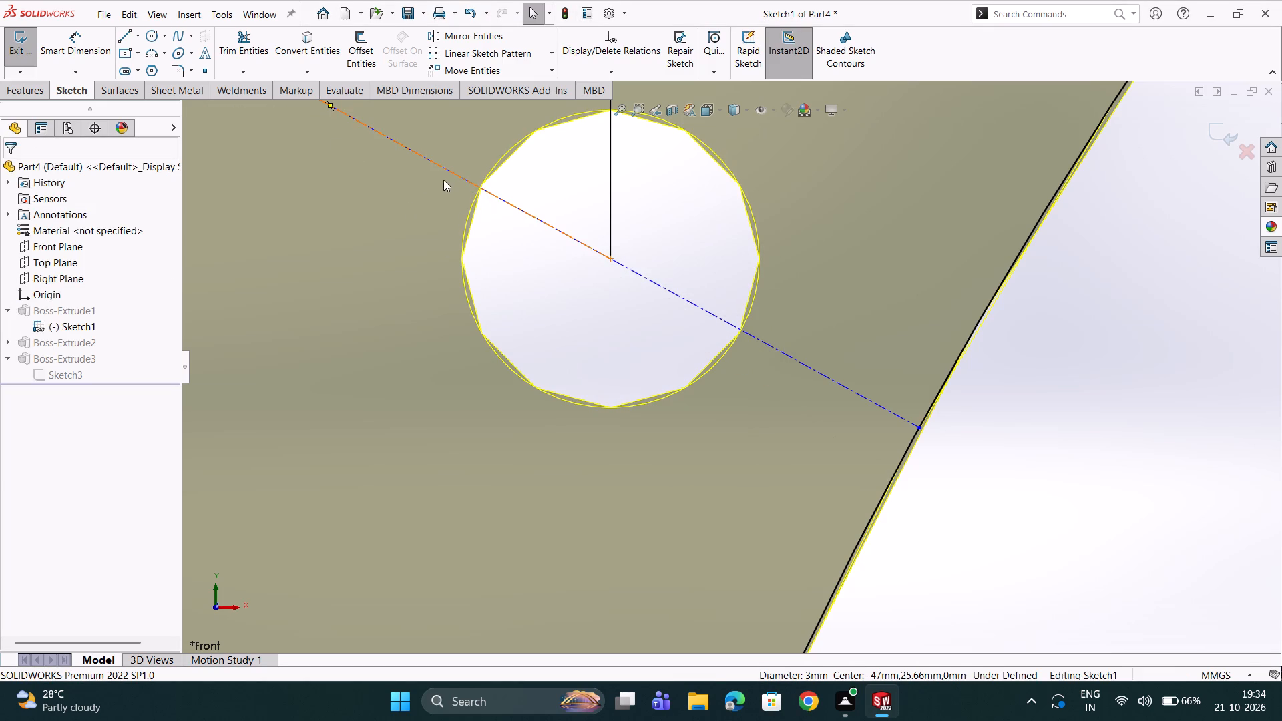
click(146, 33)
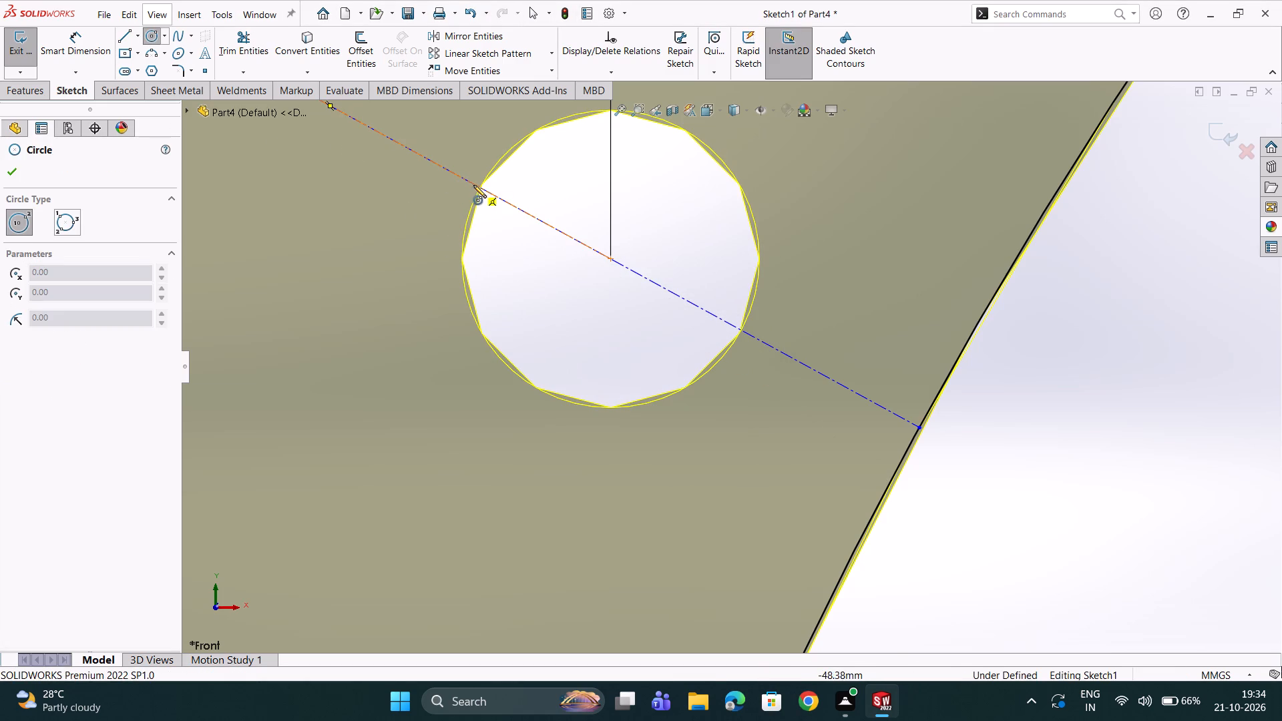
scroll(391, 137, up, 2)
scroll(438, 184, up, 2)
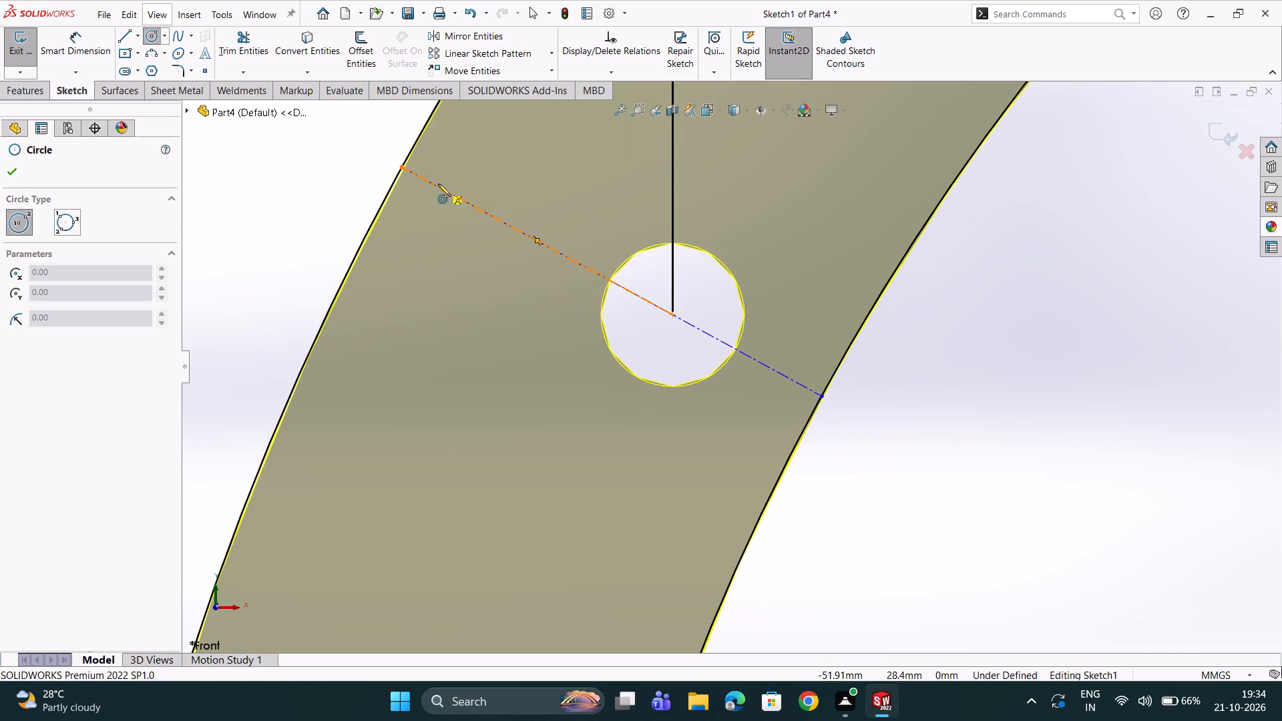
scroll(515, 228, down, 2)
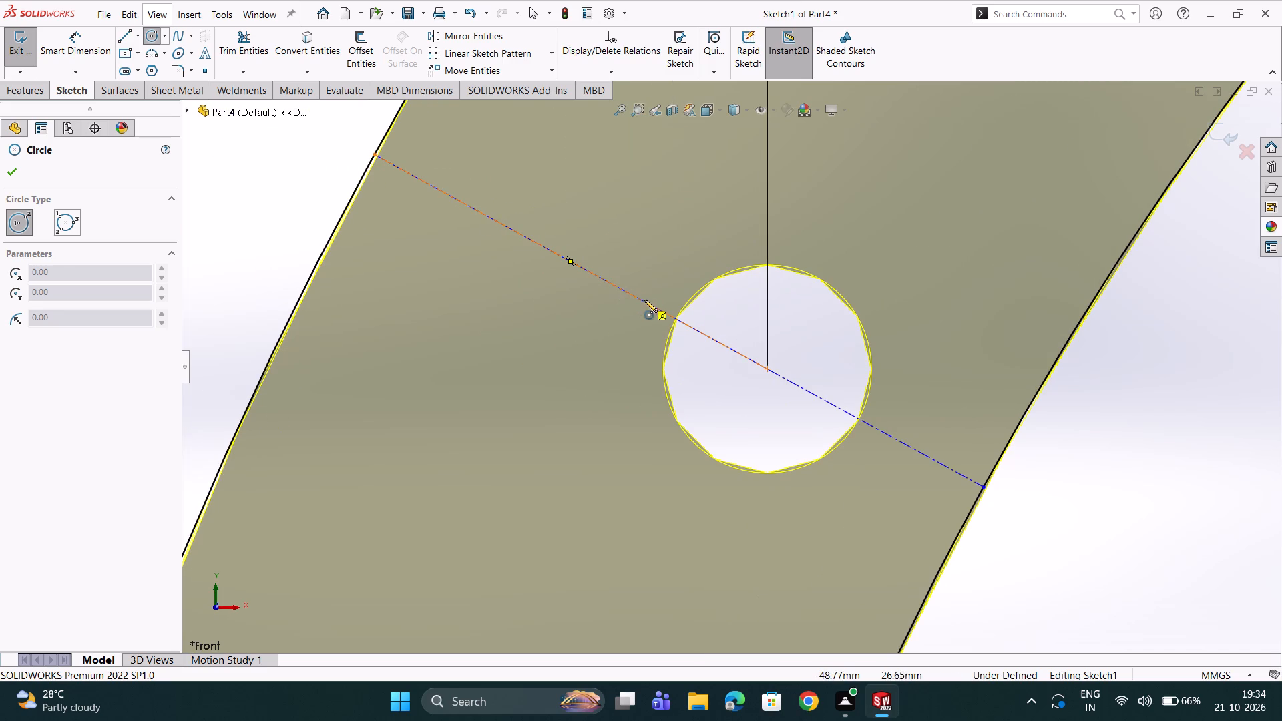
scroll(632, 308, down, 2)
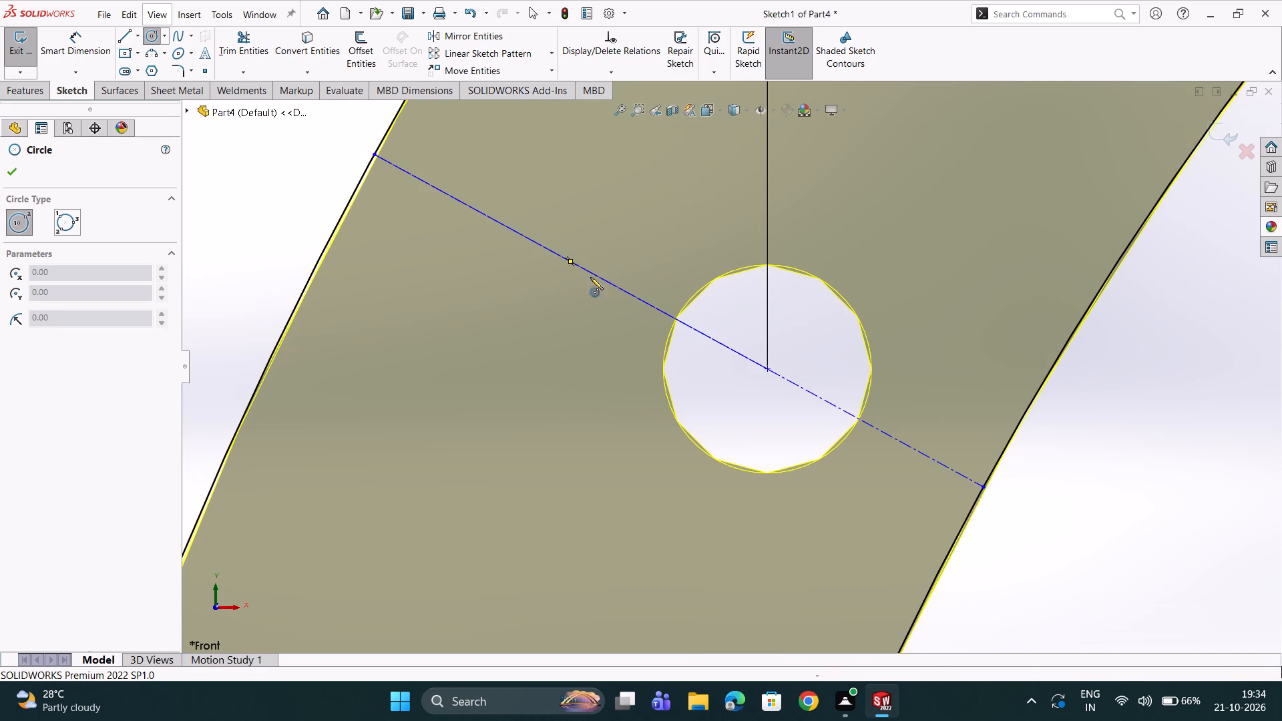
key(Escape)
Delete the shorter centerline between the old hole centre and the outer arc, keeping the full-width centerline.
scroll(548, 262, down, 1)
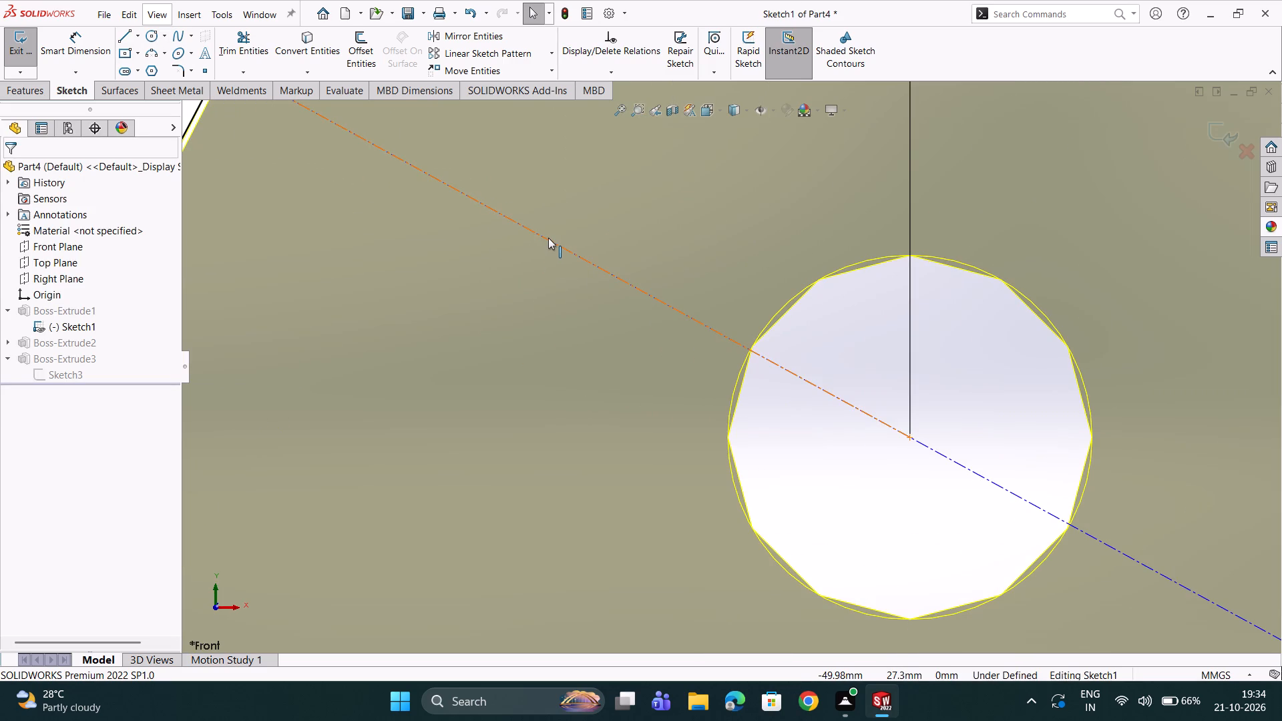
click(548, 238)
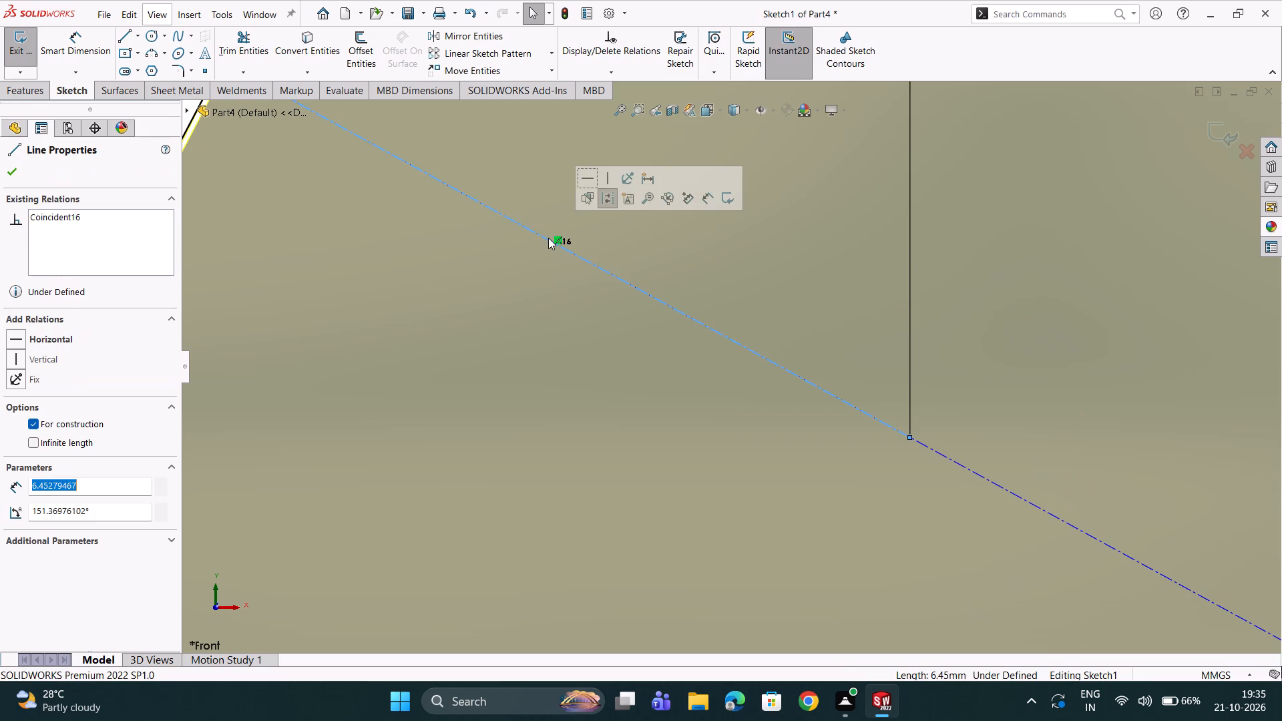
key(Delete)
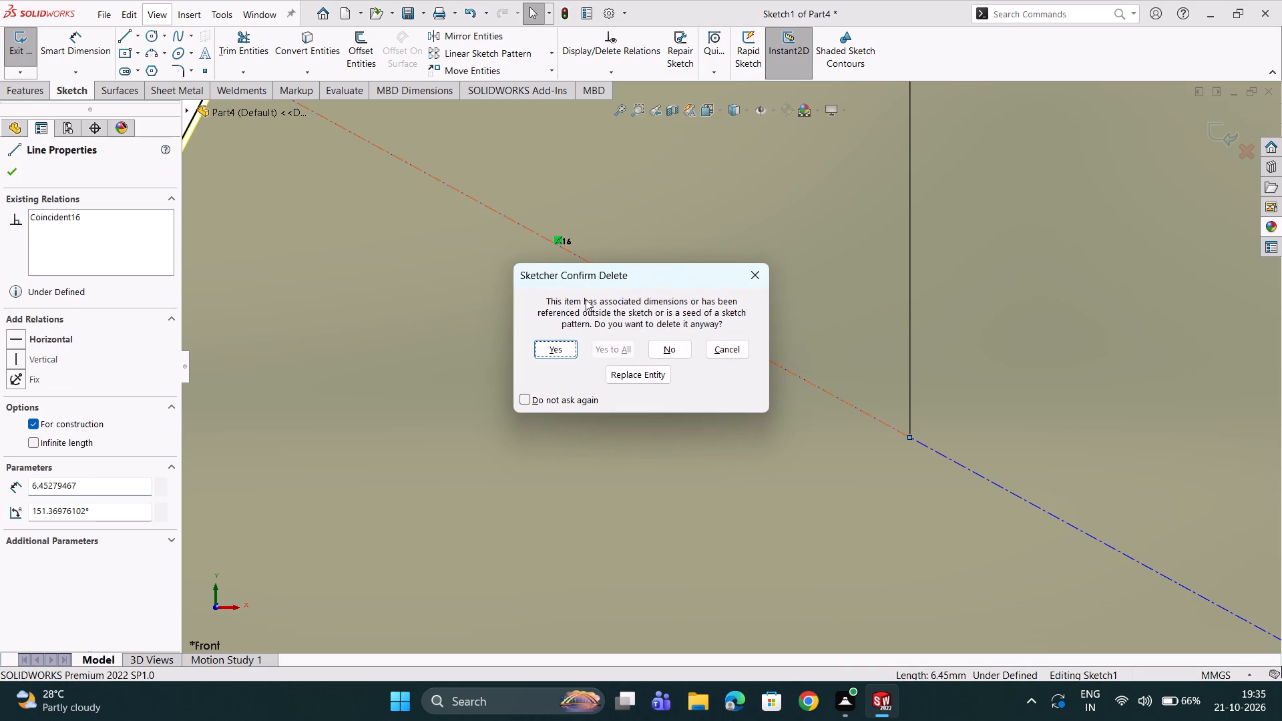
click(542, 348)
scroll(652, 433, up, 1)
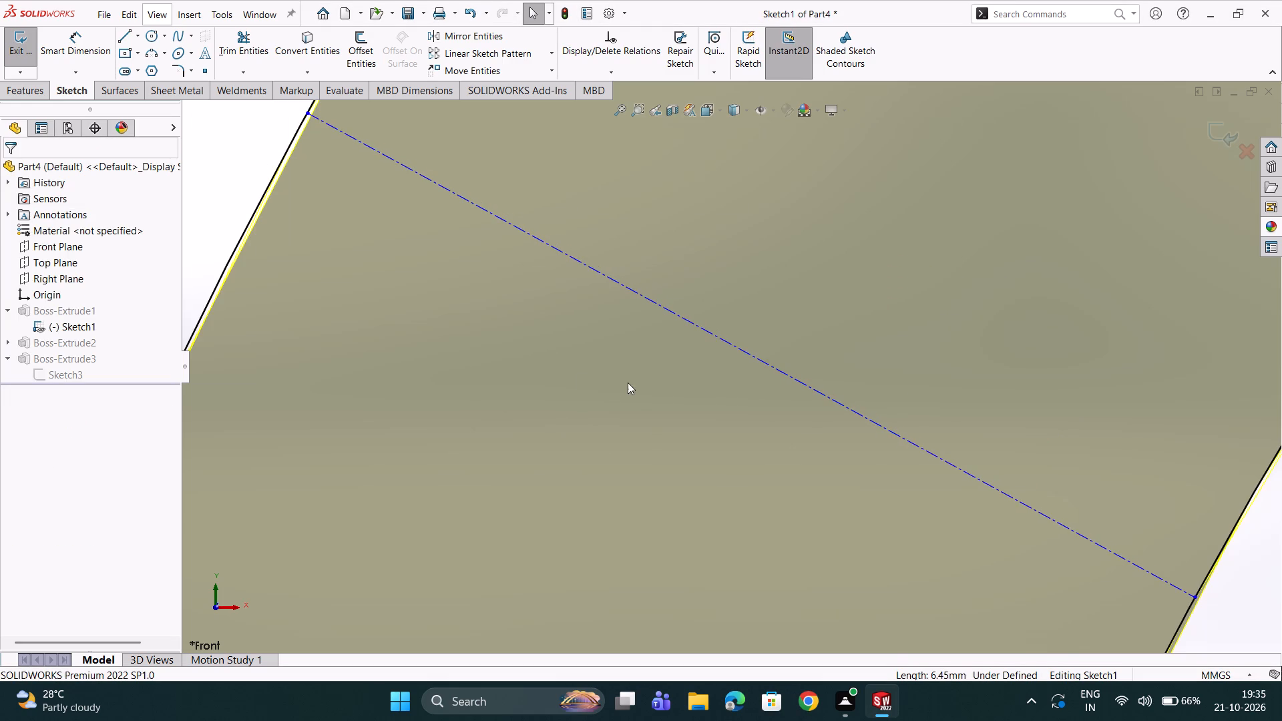
Draw a circle centred on the midpoint of the centerline across the band and dimension its diameter to 3 mm.
double_click(146, 30)
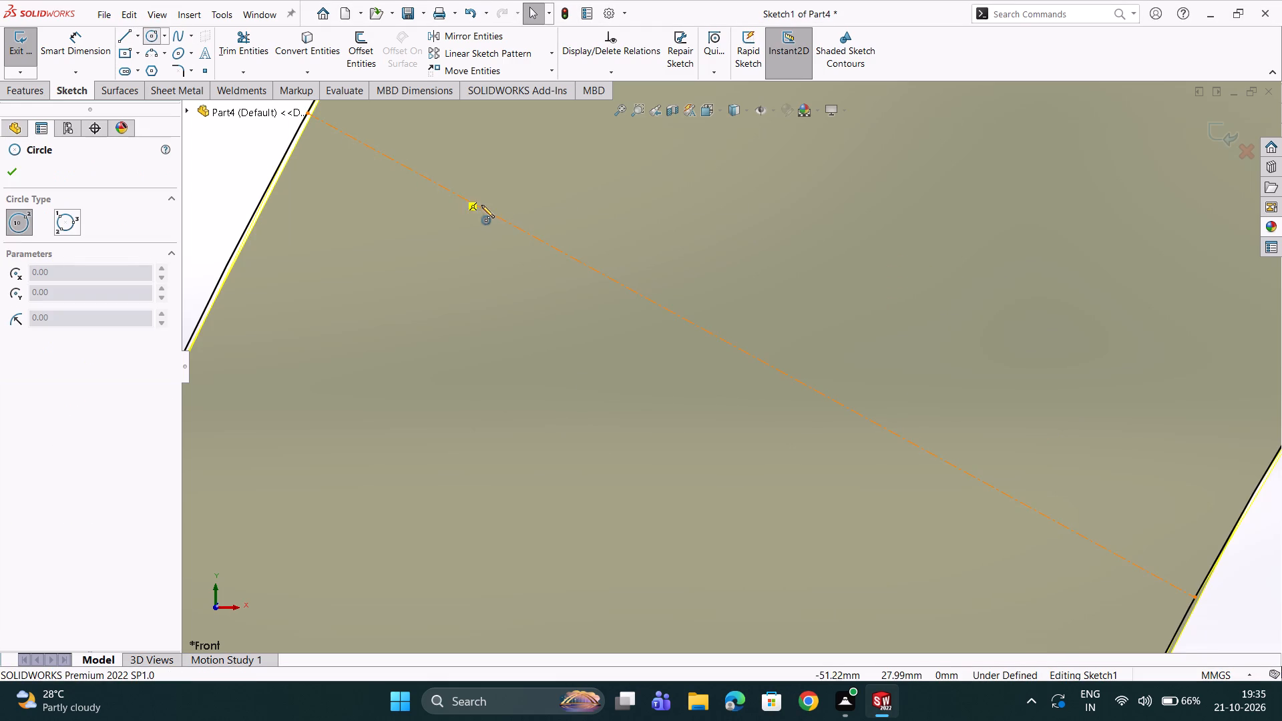
click(751, 355)
click(674, 415)
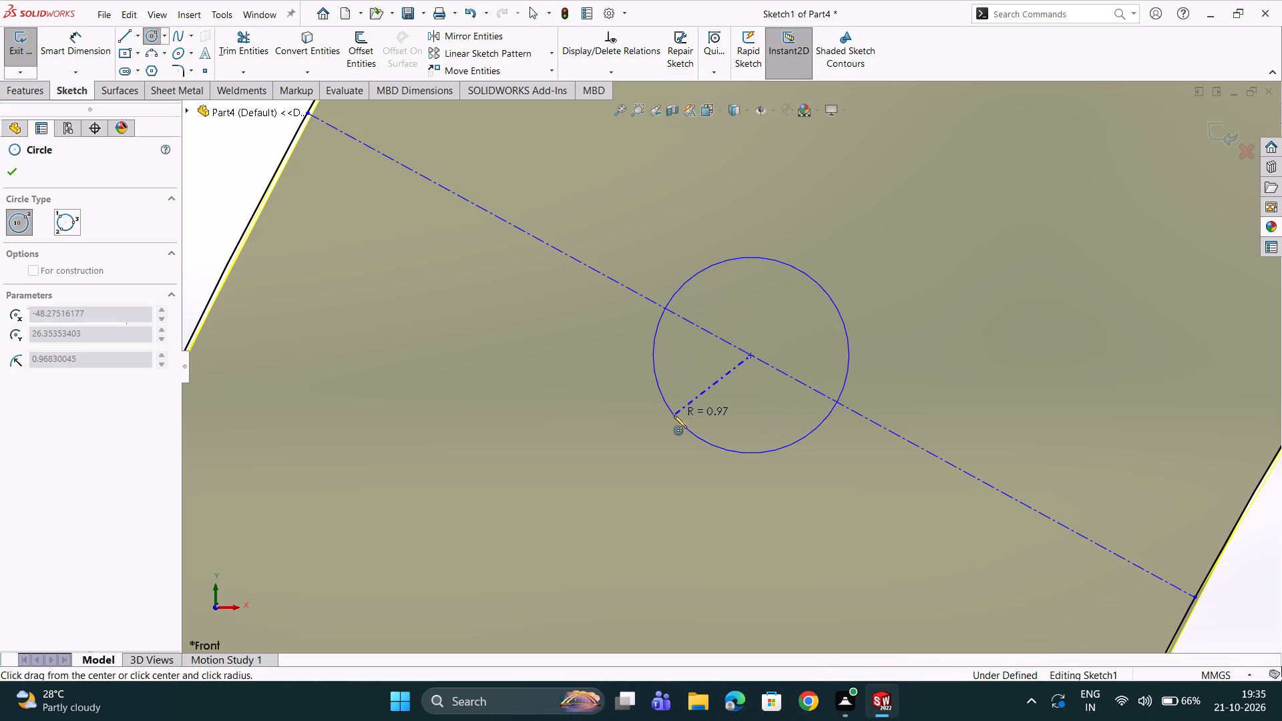
click(69, 50)
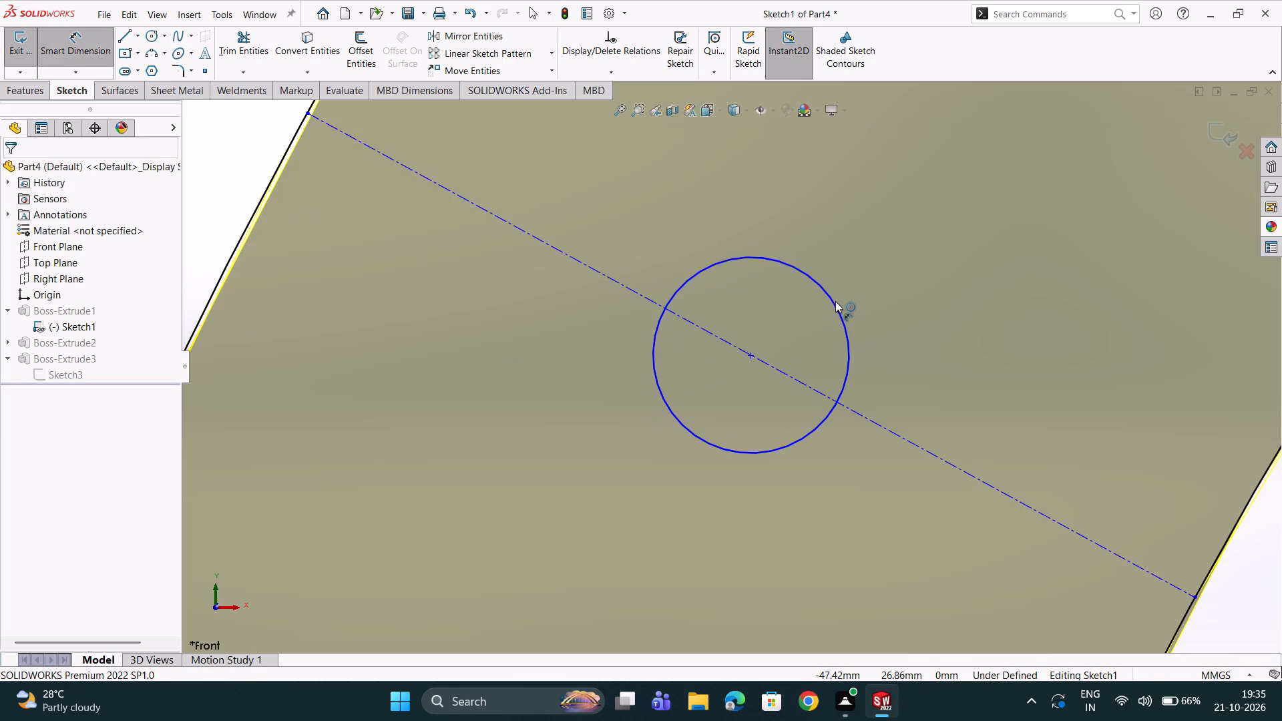
click(832, 295)
click(900, 261)
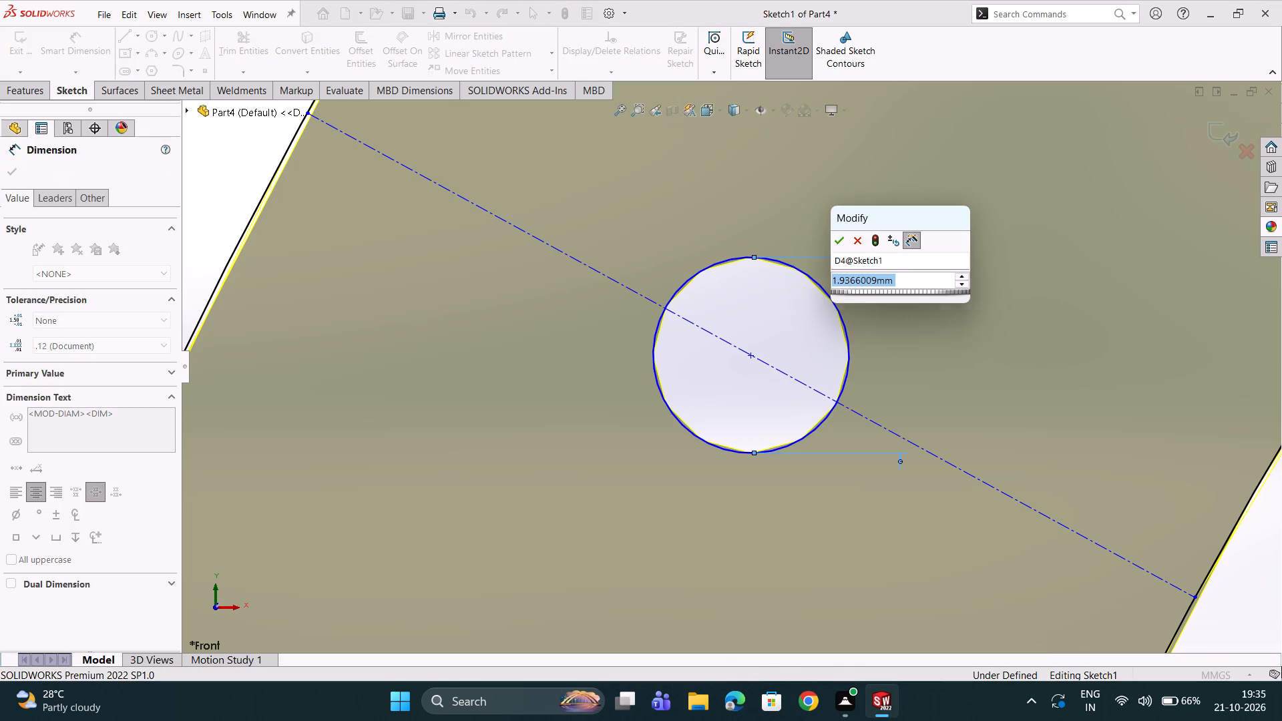
key(3)
key(Return)
key(period)
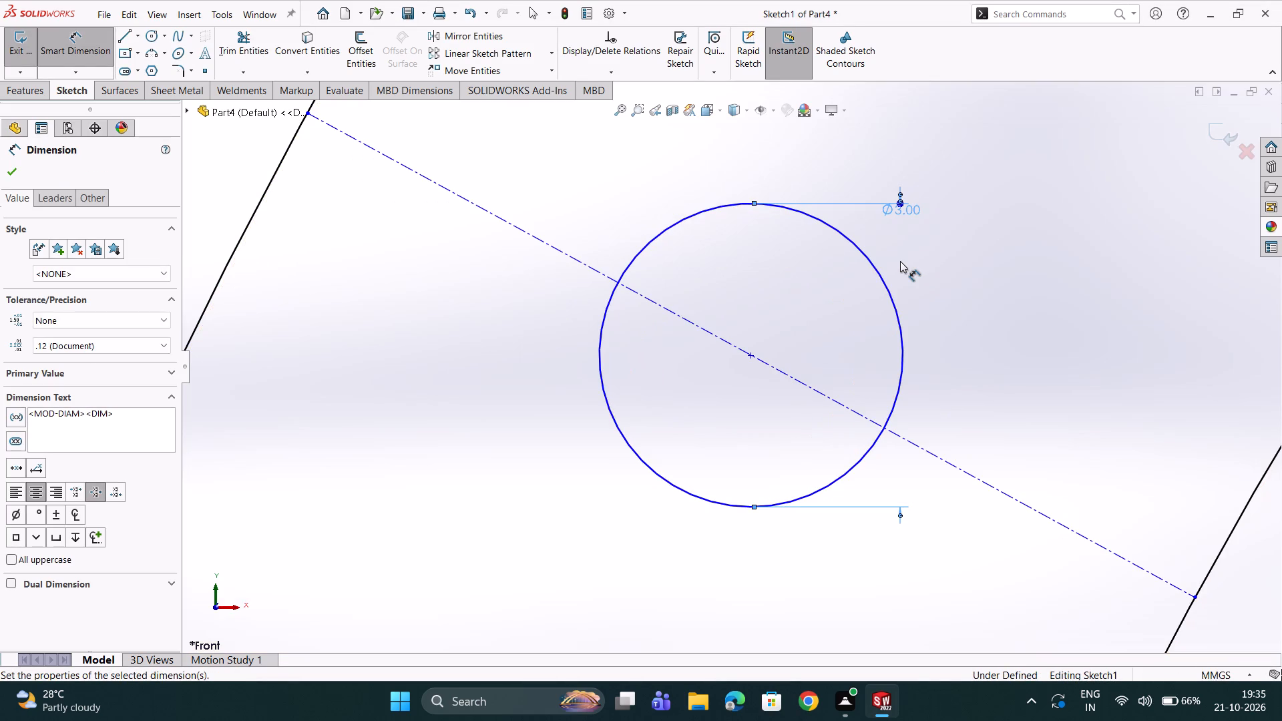
scroll(900, 261, up, 14)
scroll(830, 286, down, 2)
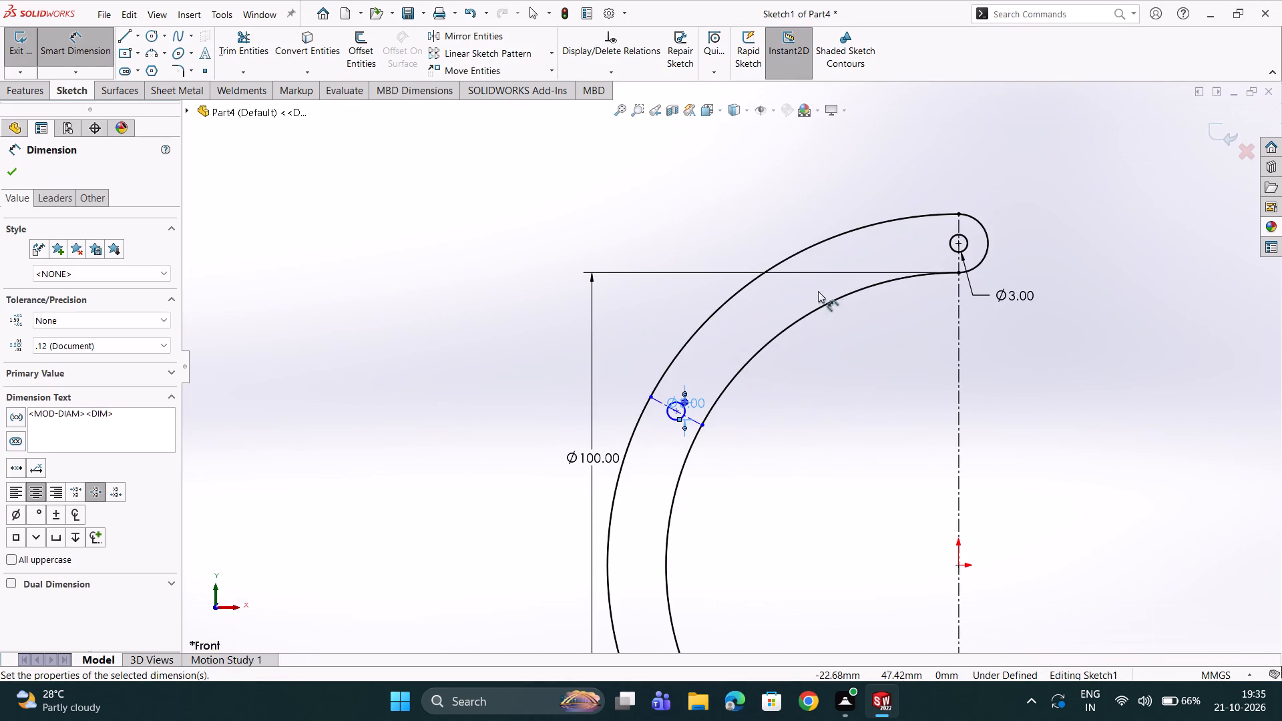
scroll(789, 311, down, 1)
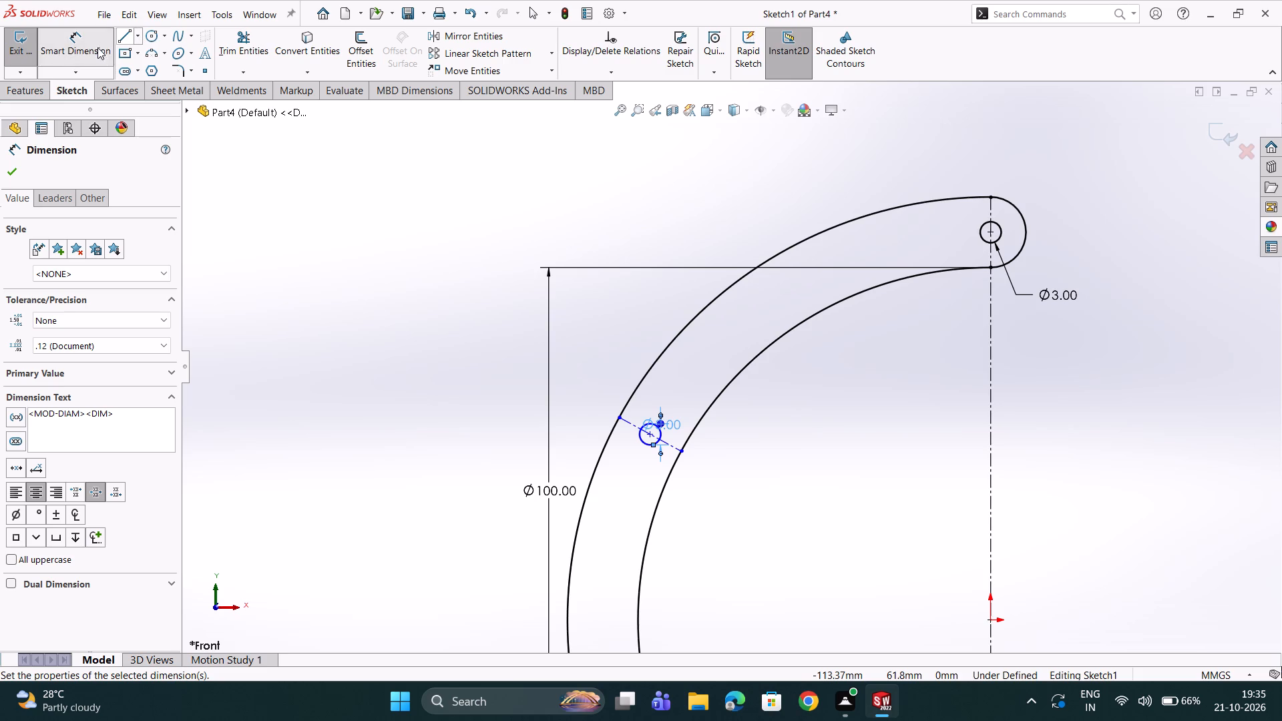
scroll(672, 431, down, 3)
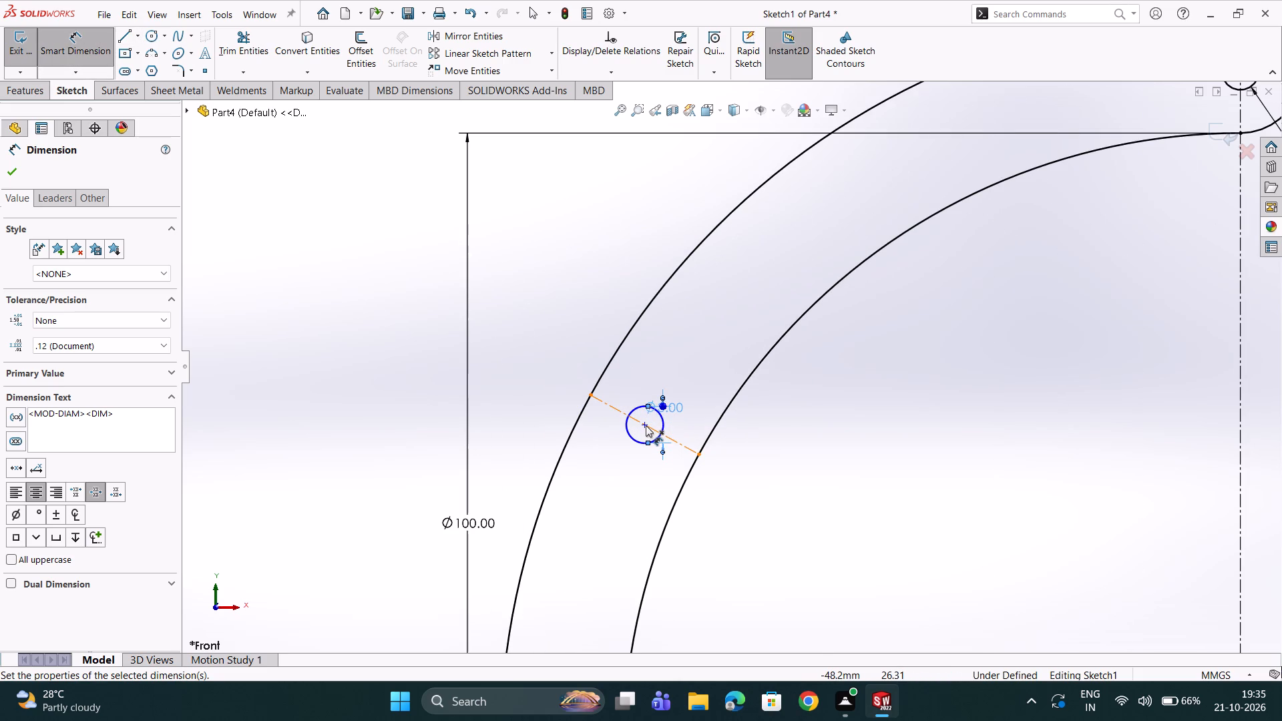
Dimension the horizontal distance between the middle hole's centre and the end hole's centre and set it to 47 mm.
click(646, 425)
scroll(720, 386, up, 4)
scroll(842, 248, up, 1)
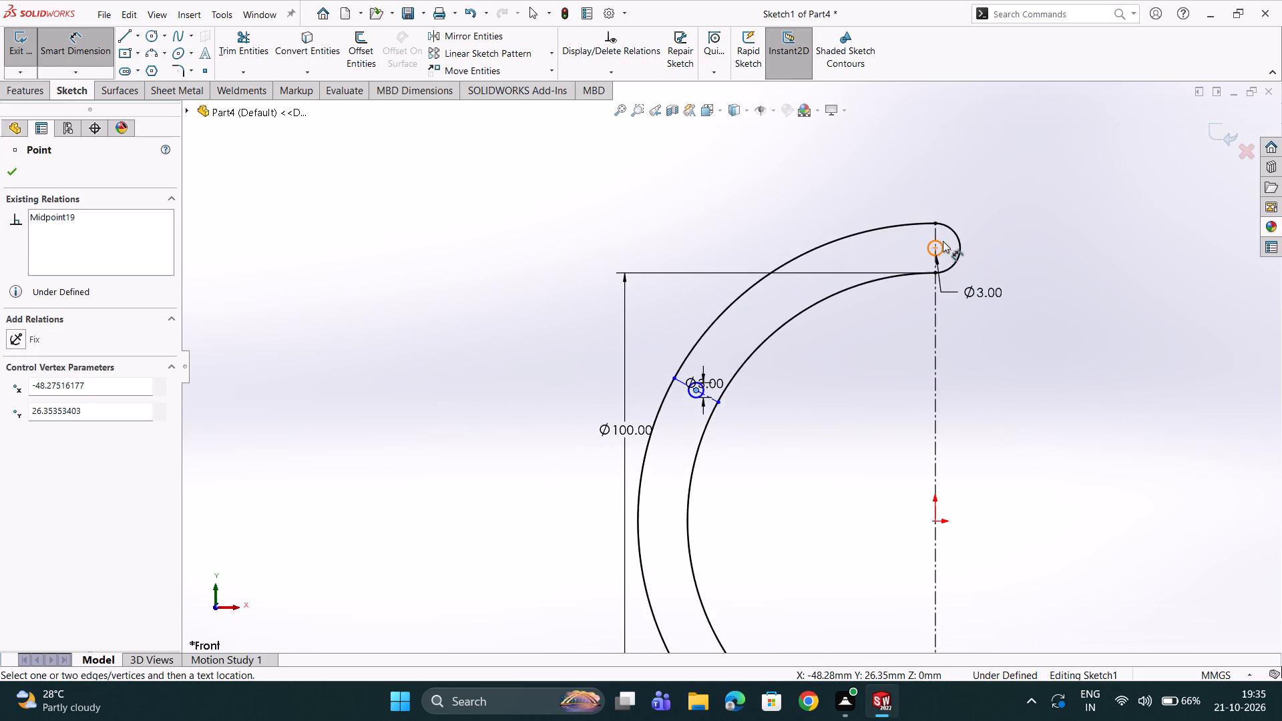
scroll(943, 241, down, 3)
scroll(895, 286, down, 3)
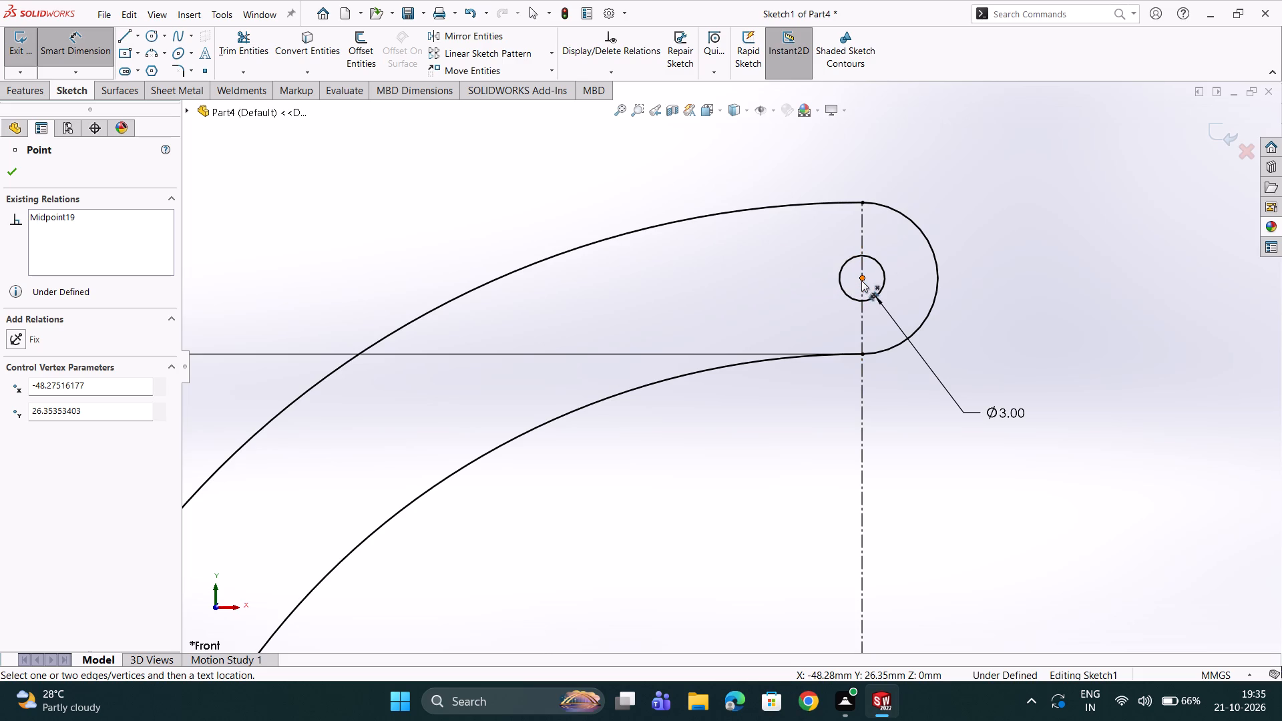
click(862, 280)
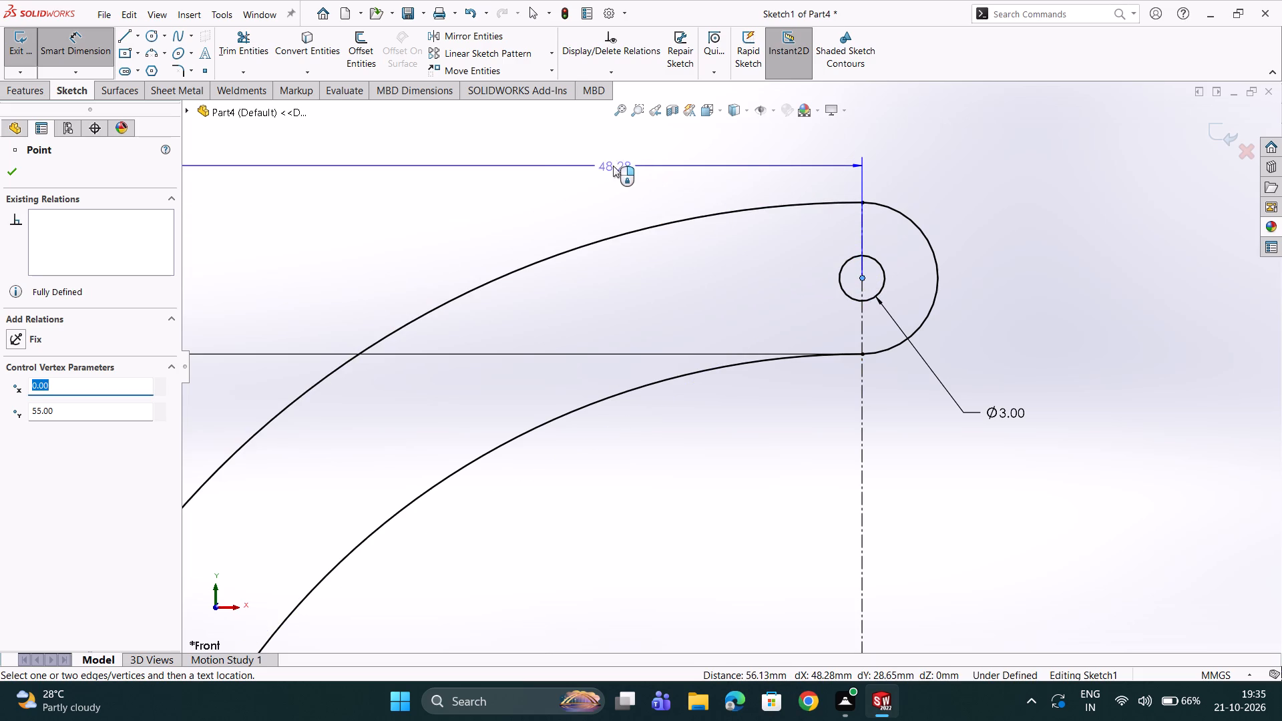
click(533, 162)
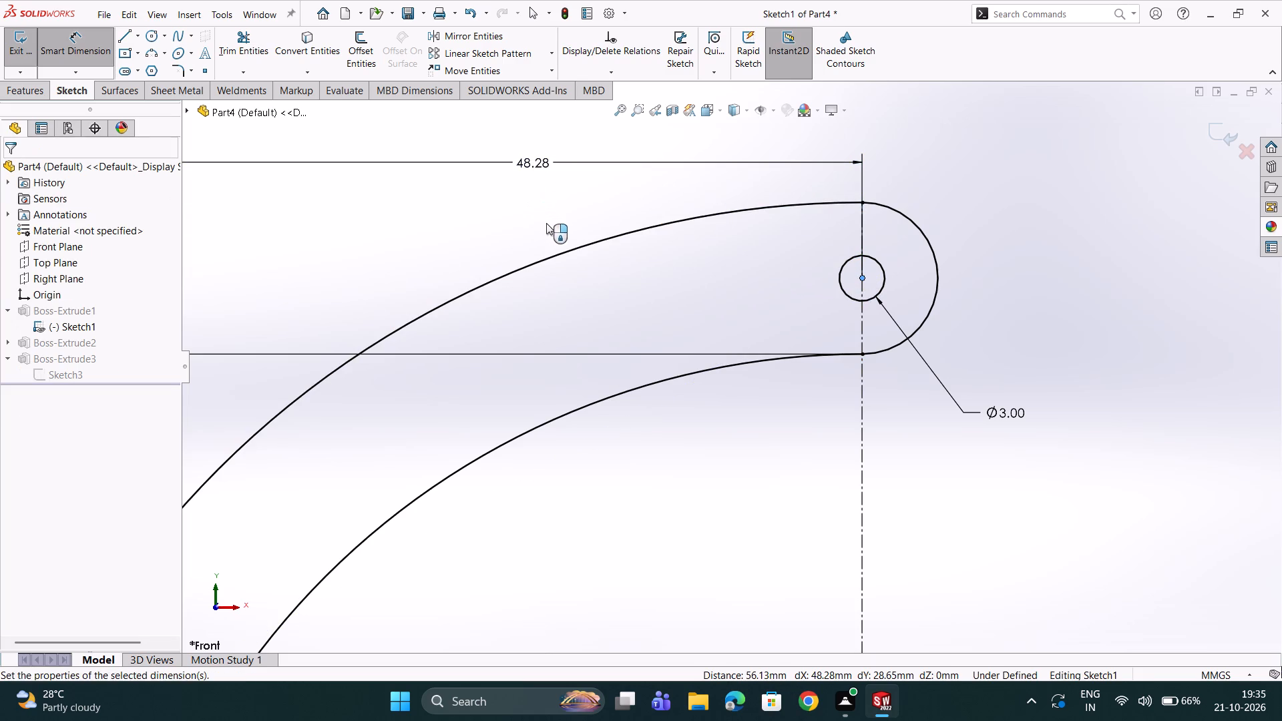
scroll(546, 223, up, 3)
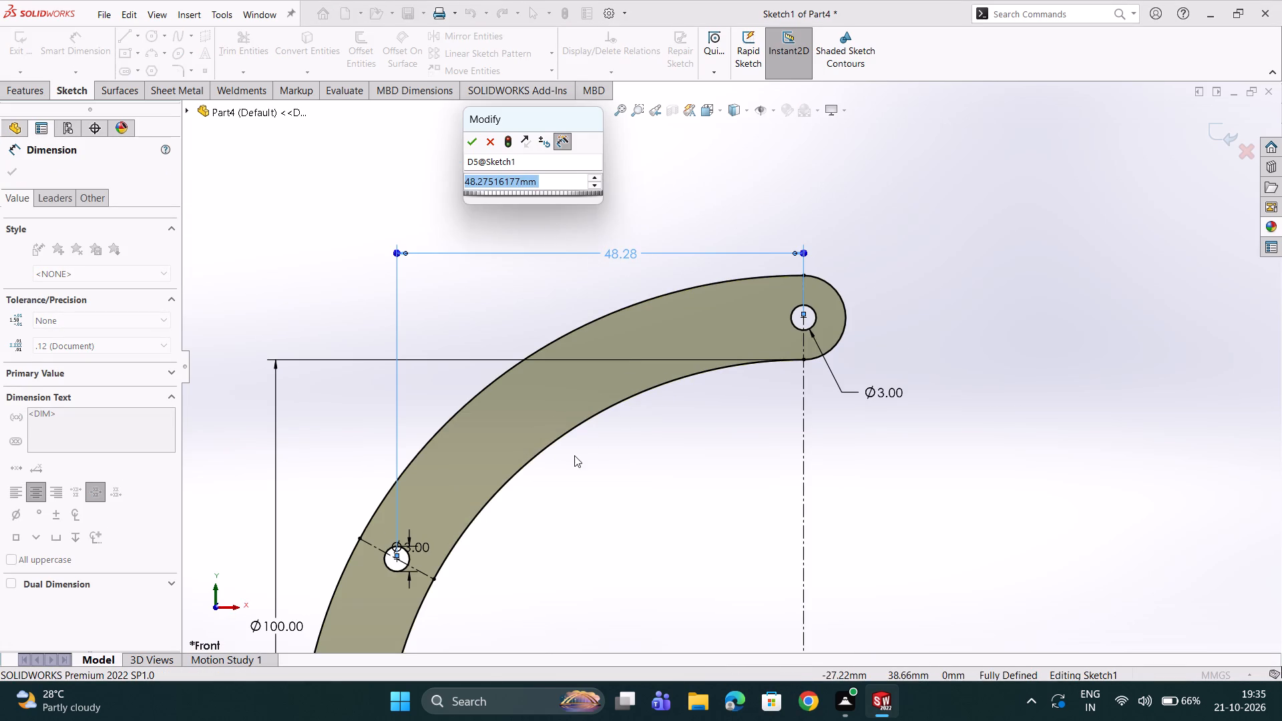
text(47)
key(Return)
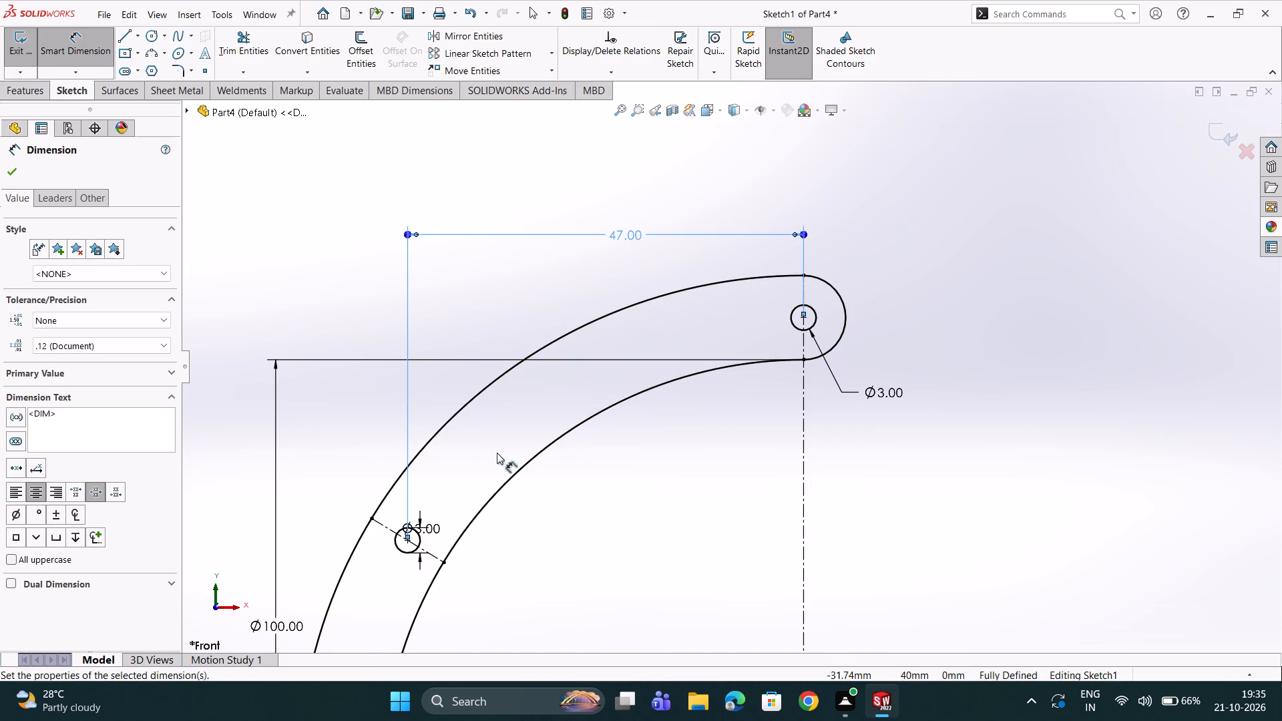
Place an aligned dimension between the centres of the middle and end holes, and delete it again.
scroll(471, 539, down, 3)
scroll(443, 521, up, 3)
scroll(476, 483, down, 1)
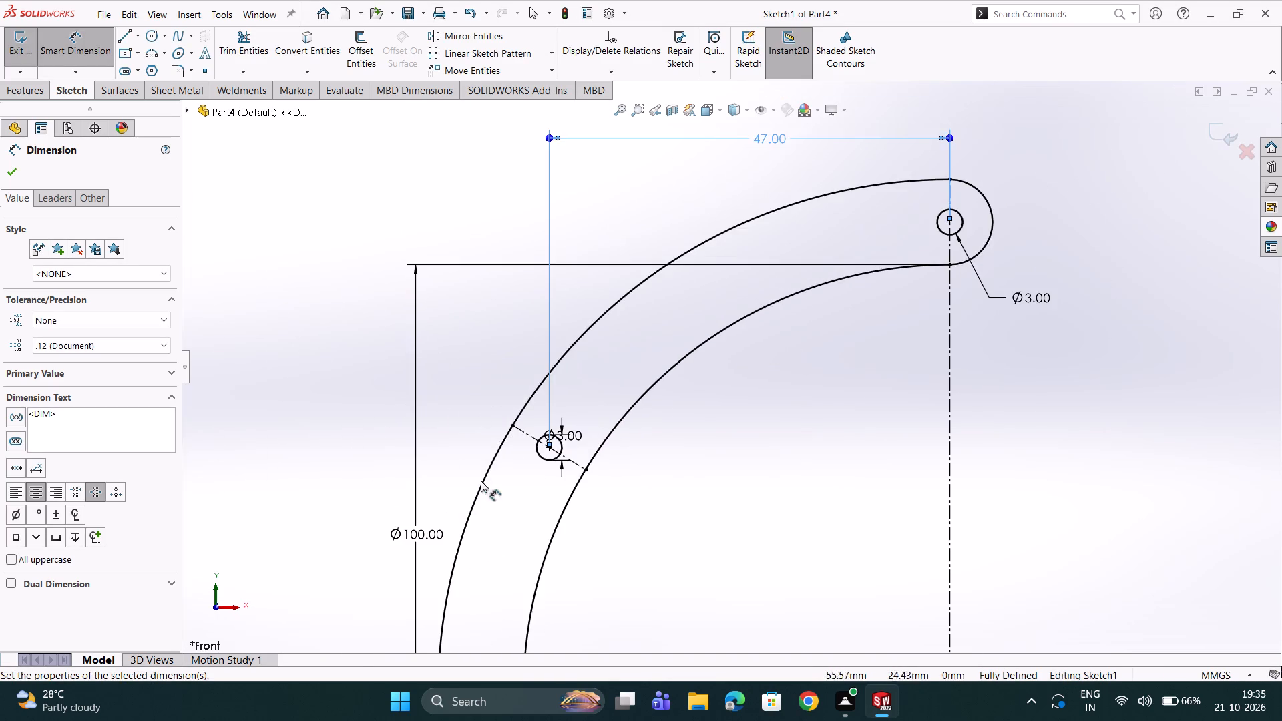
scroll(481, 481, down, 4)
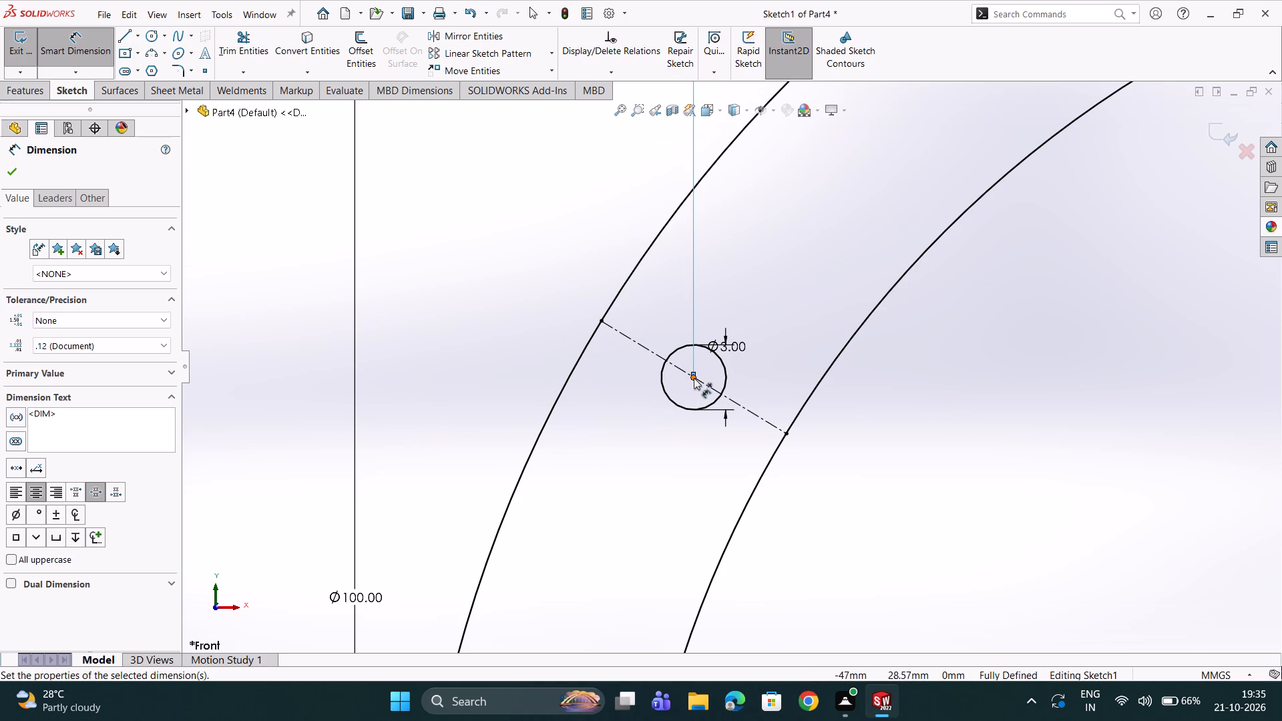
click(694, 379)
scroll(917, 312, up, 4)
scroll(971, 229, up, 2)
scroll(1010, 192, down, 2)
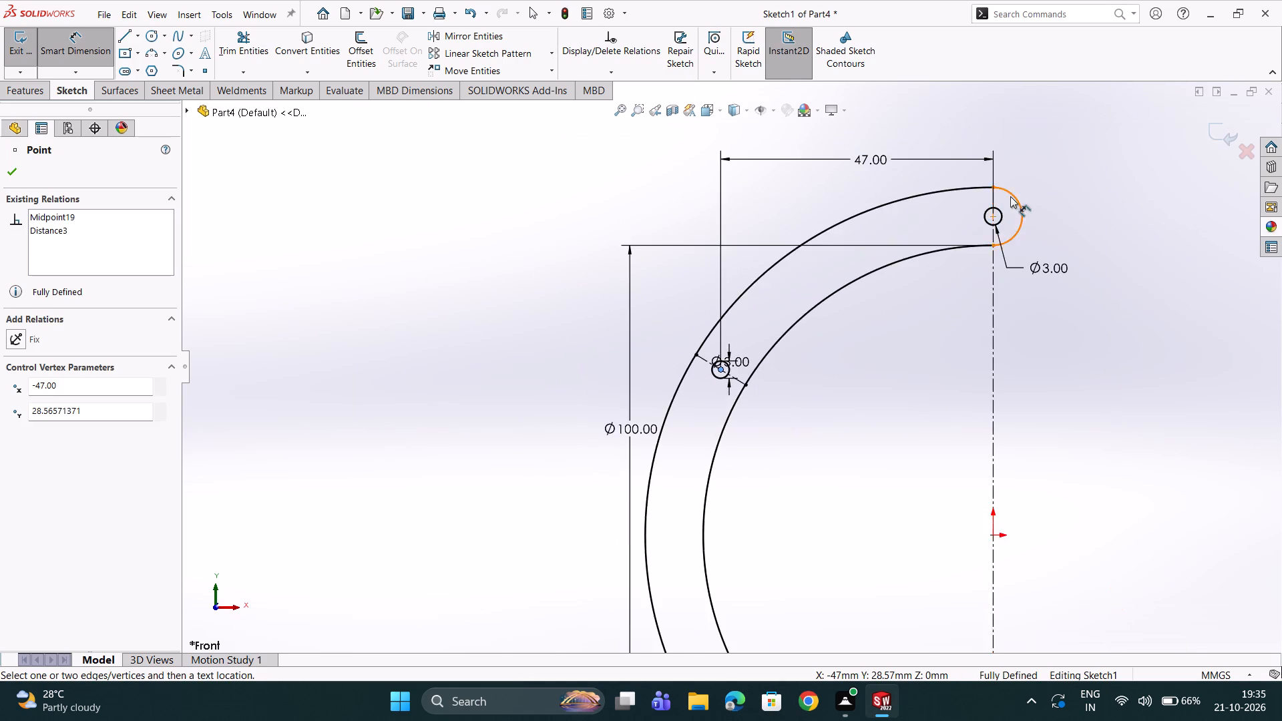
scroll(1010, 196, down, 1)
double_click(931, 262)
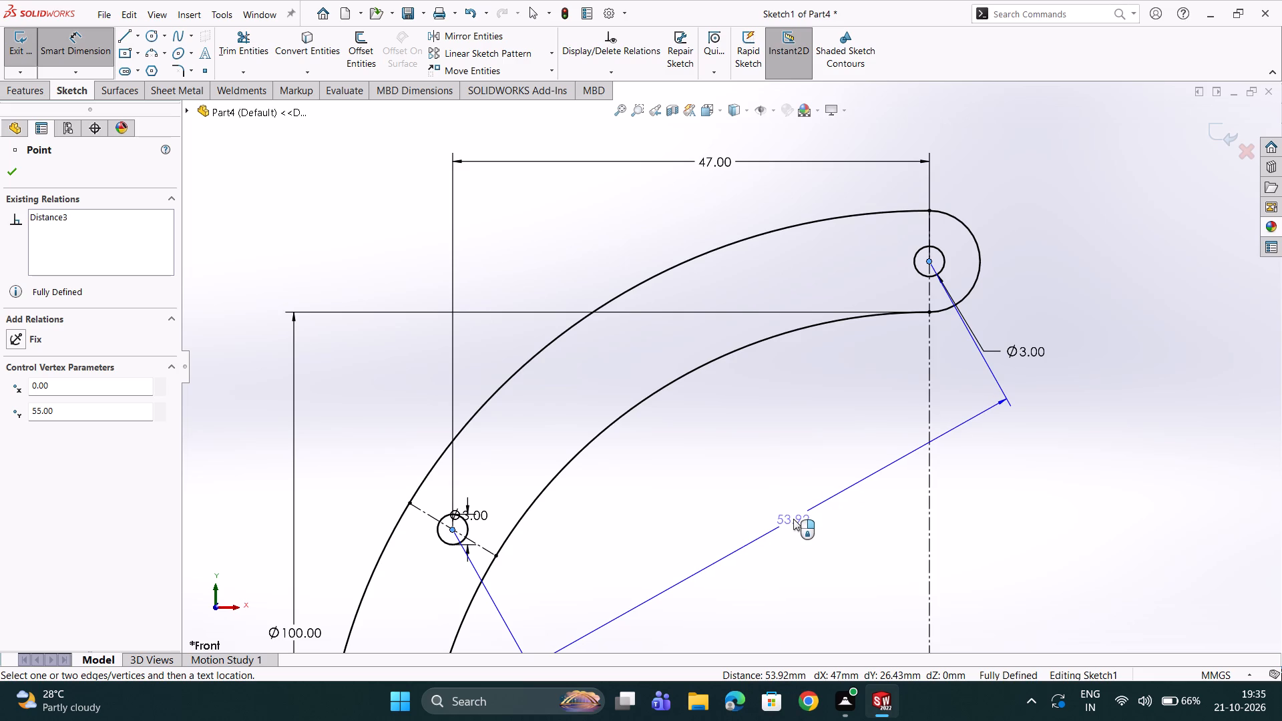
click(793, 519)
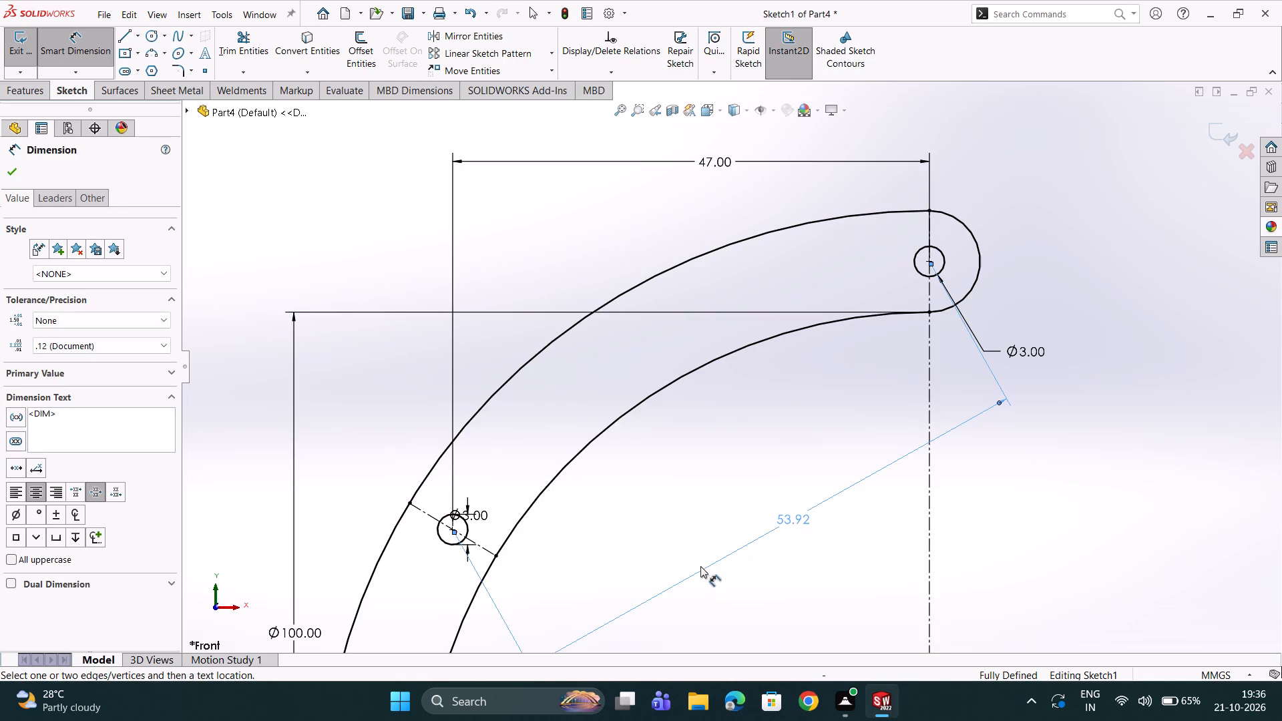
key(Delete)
Exit the C-profile sketch and rebuild the part with the repositioned middle hole.
scroll(443, 391, up, 4)
scroll(529, 423, down, 2)
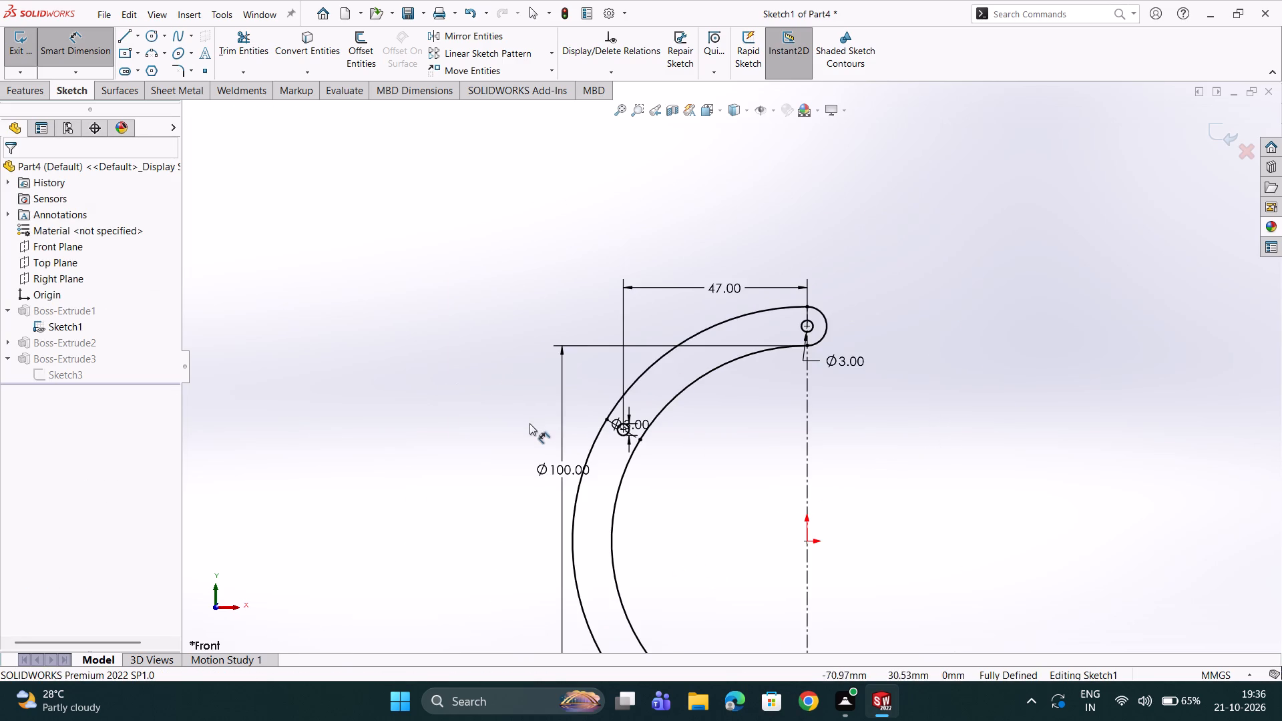
click(23, 33)
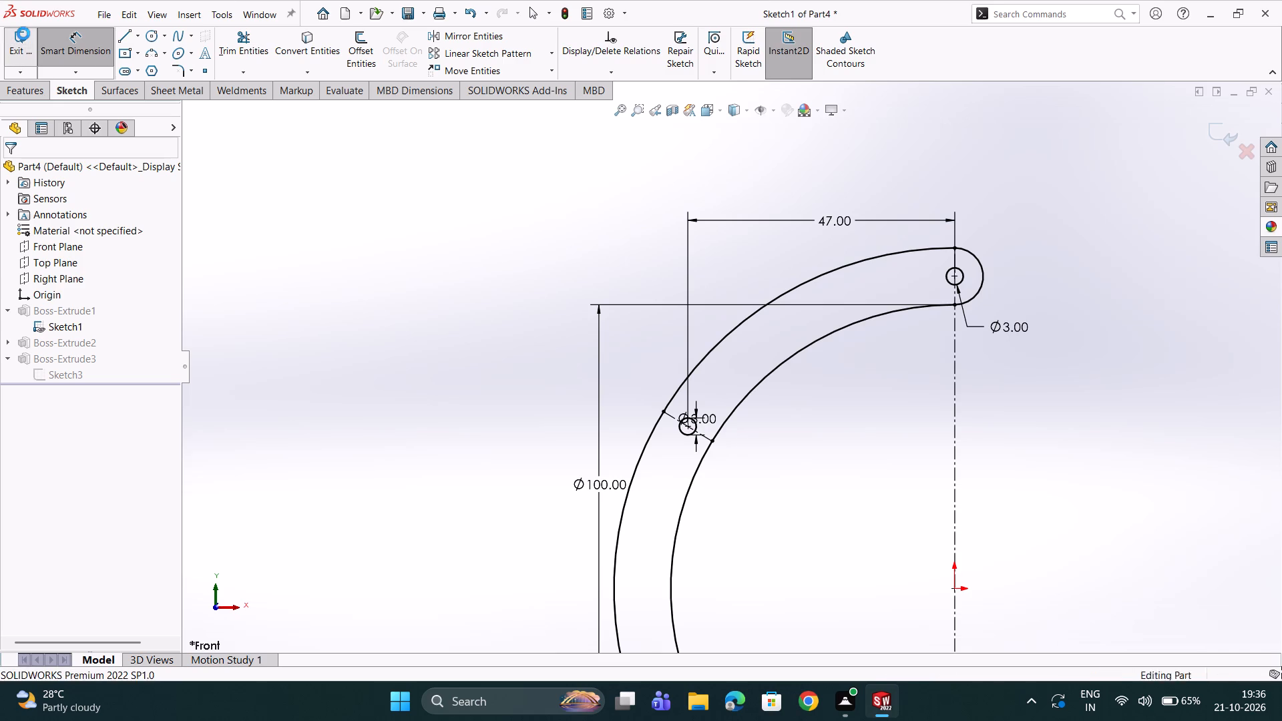
Open Sketch3 of Boss-Extrude3 for editing.
scroll(787, 357, up, 2)
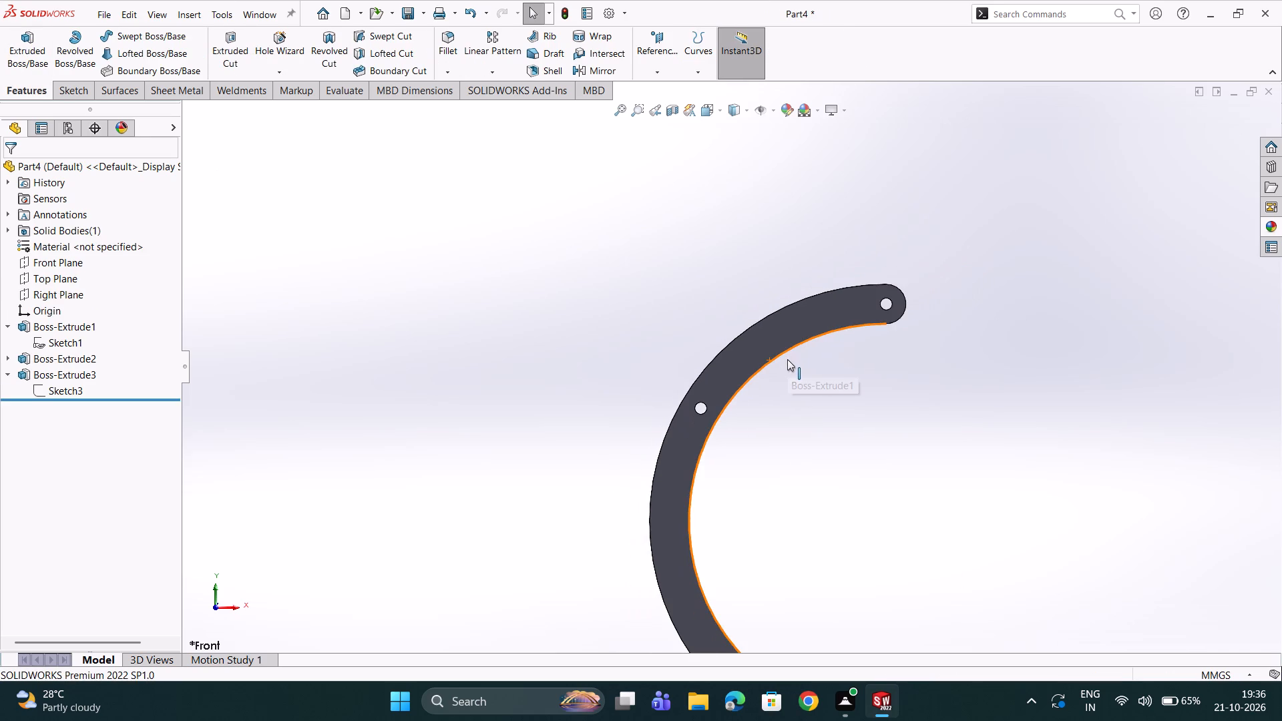
scroll(787, 360, down, 2)
scroll(757, 393, up, 3)
scroll(756, 399, down, 3)
scroll(760, 416, up, 4)
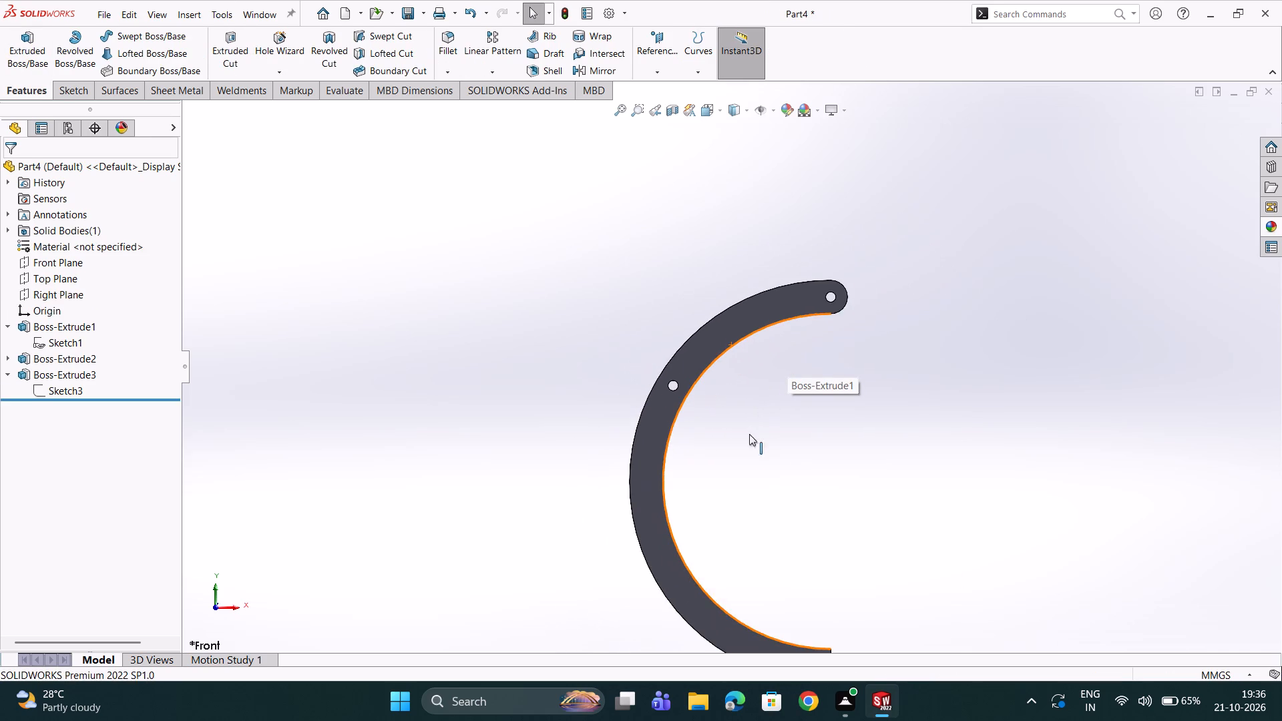
click(41, 391)
click(52, 352)
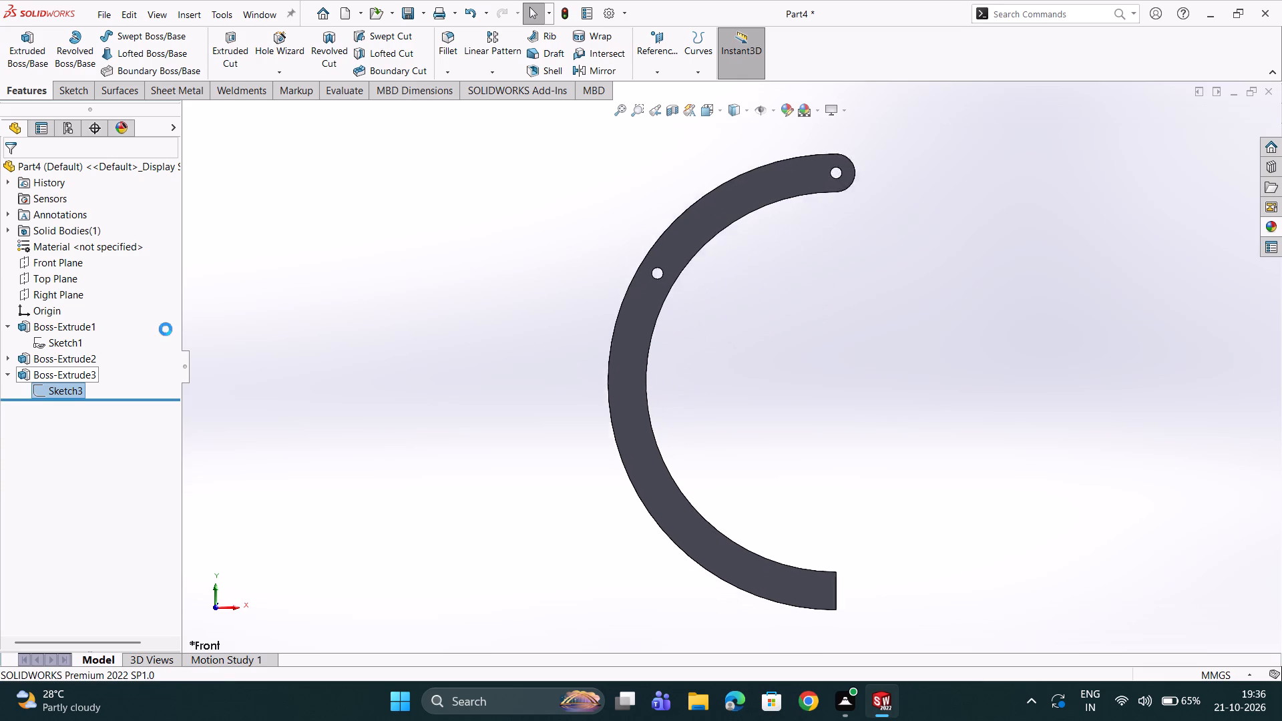
scroll(568, 206, down, 2)
scroll(672, 304, up, 3)
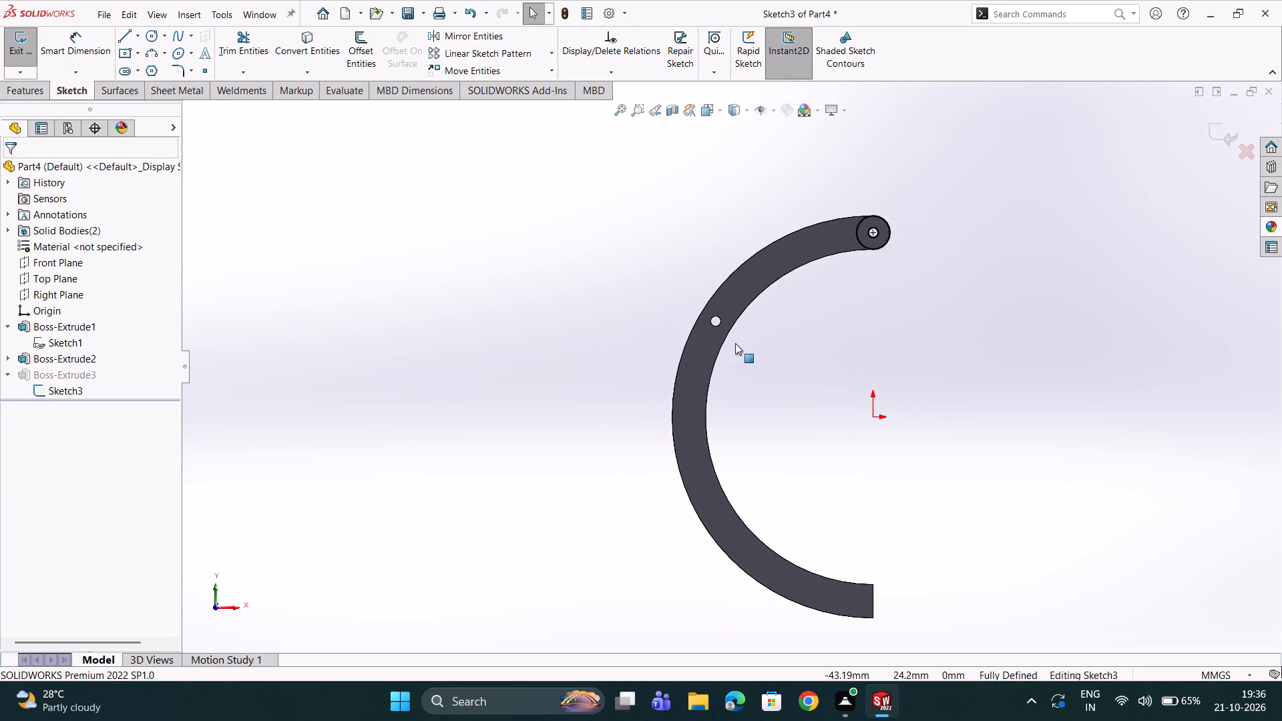
Draw a straight line across the band from the outer arc to the inner arc, just below the middle hole.
scroll(738, 342, down, 2)
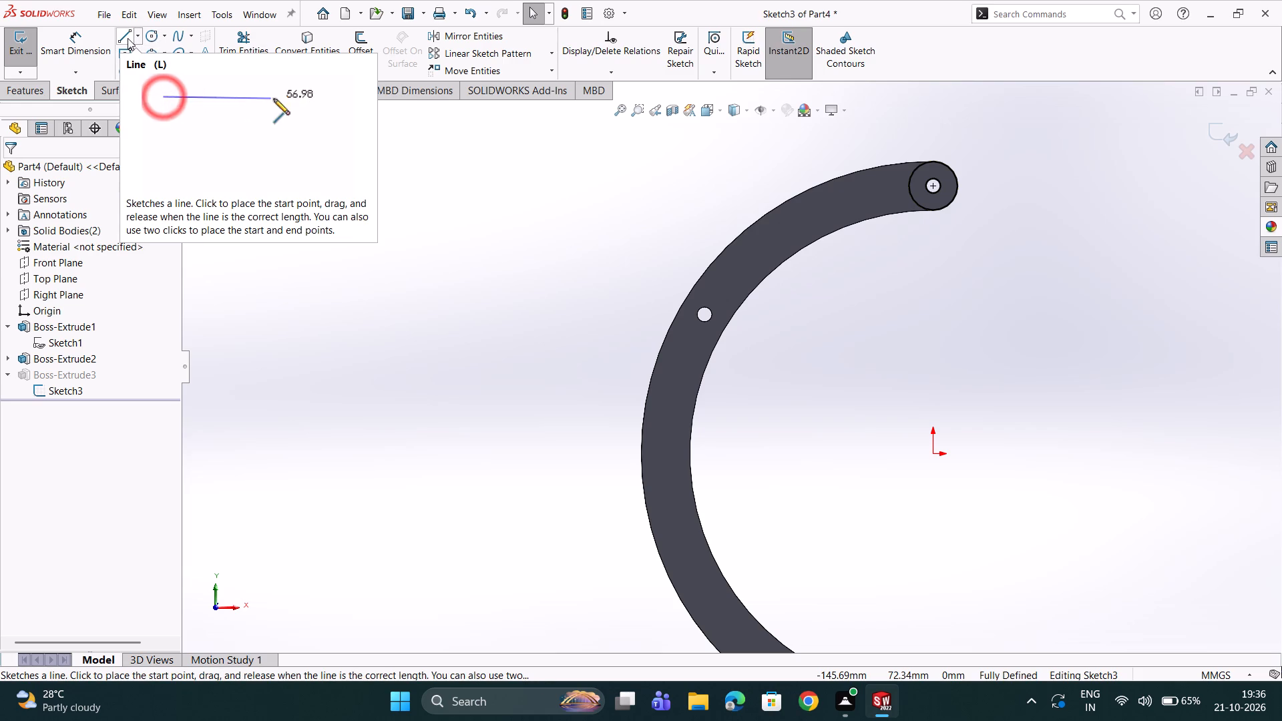
click(125, 36)
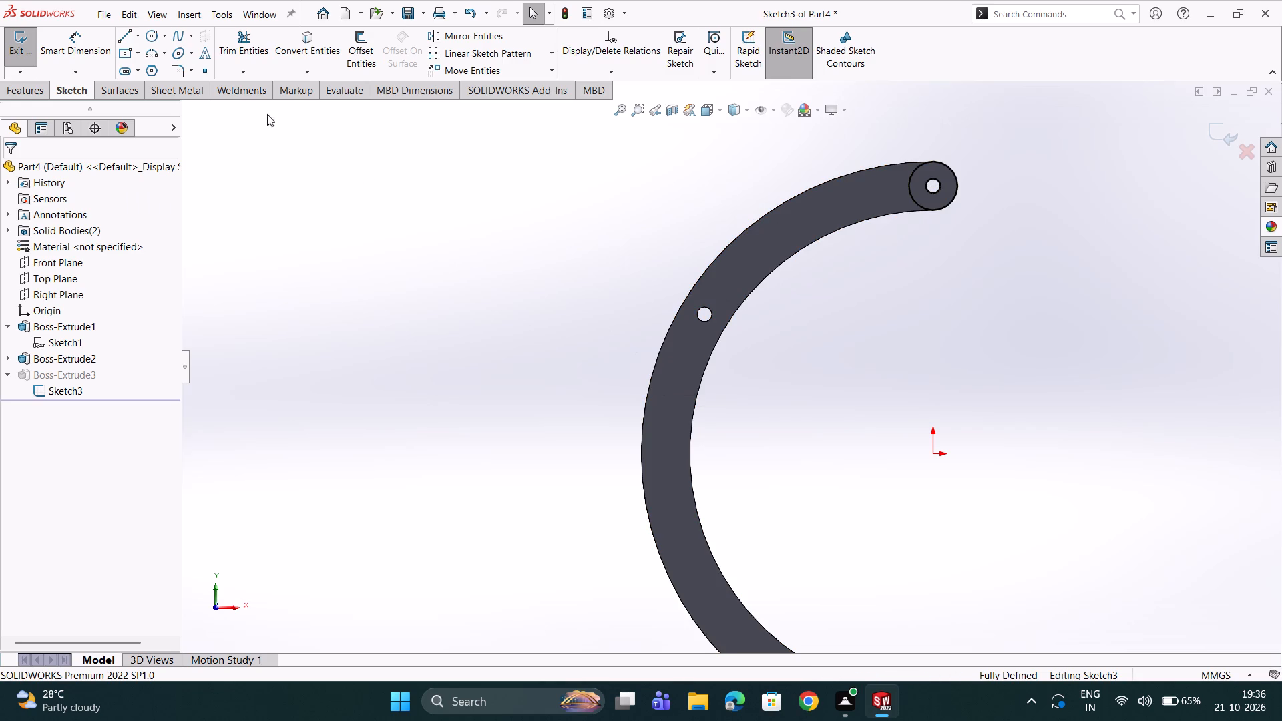
click(124, 38)
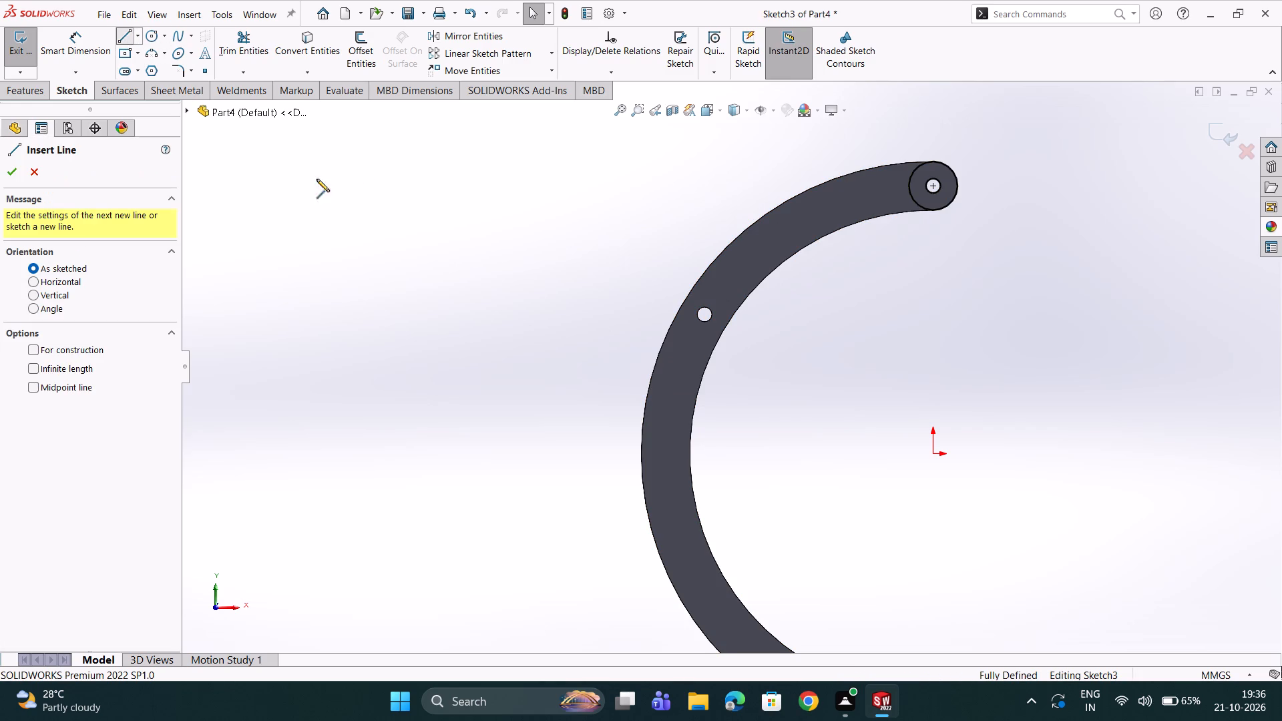
click(657, 359)
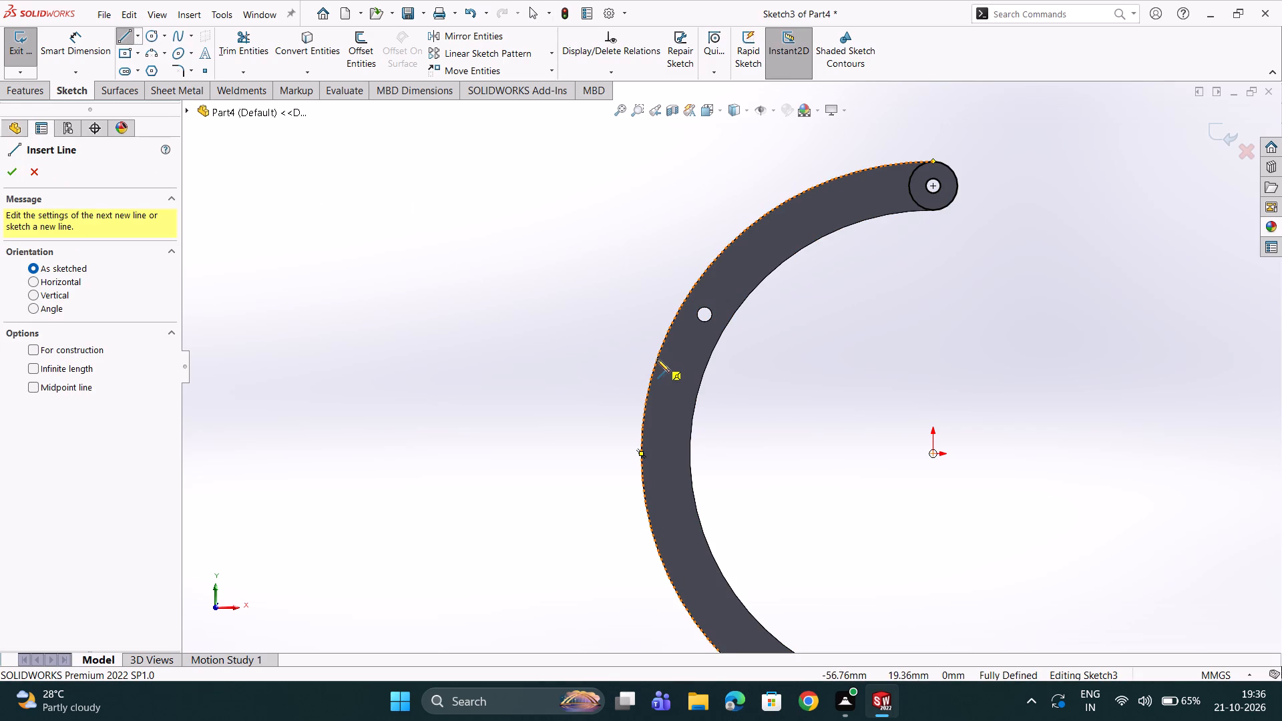
click(704, 377)
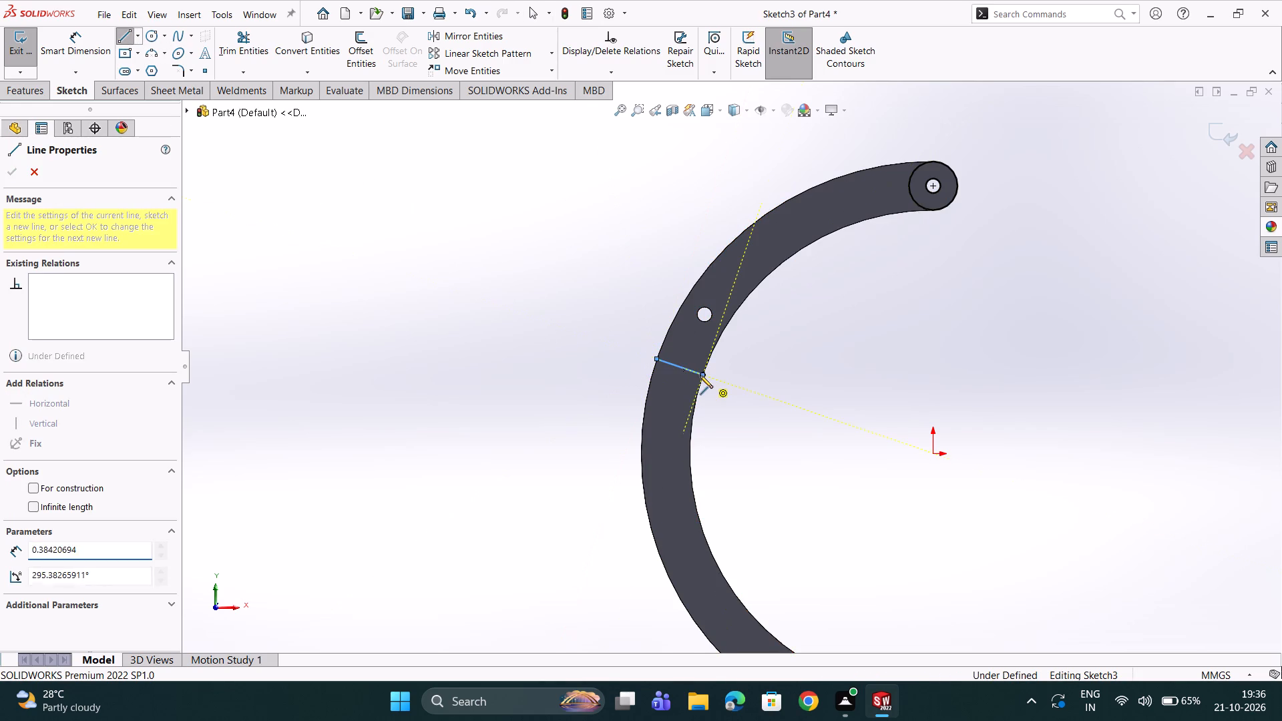
scroll(700, 375, down, 3)
key(Escape)
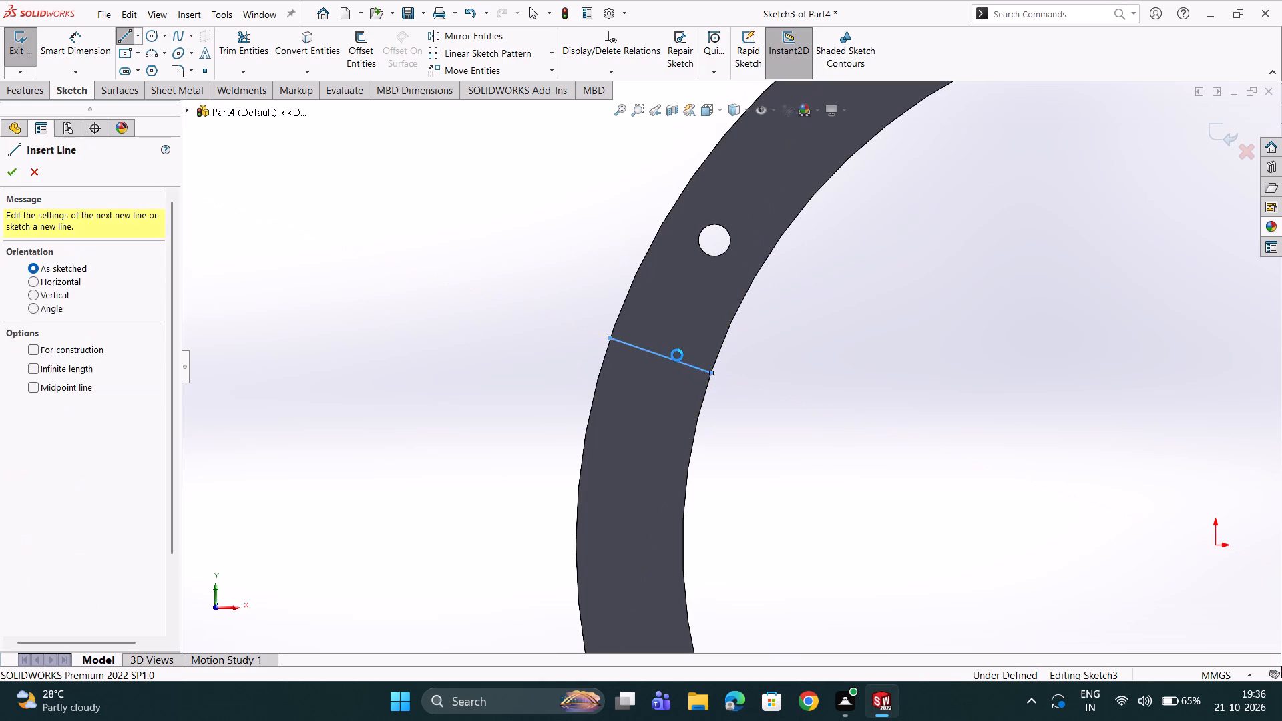
Dimension the distance from the end circle's centre to the line across the band and set it to 60 mm.
click(79, 55)
scroll(530, 287, up, 4)
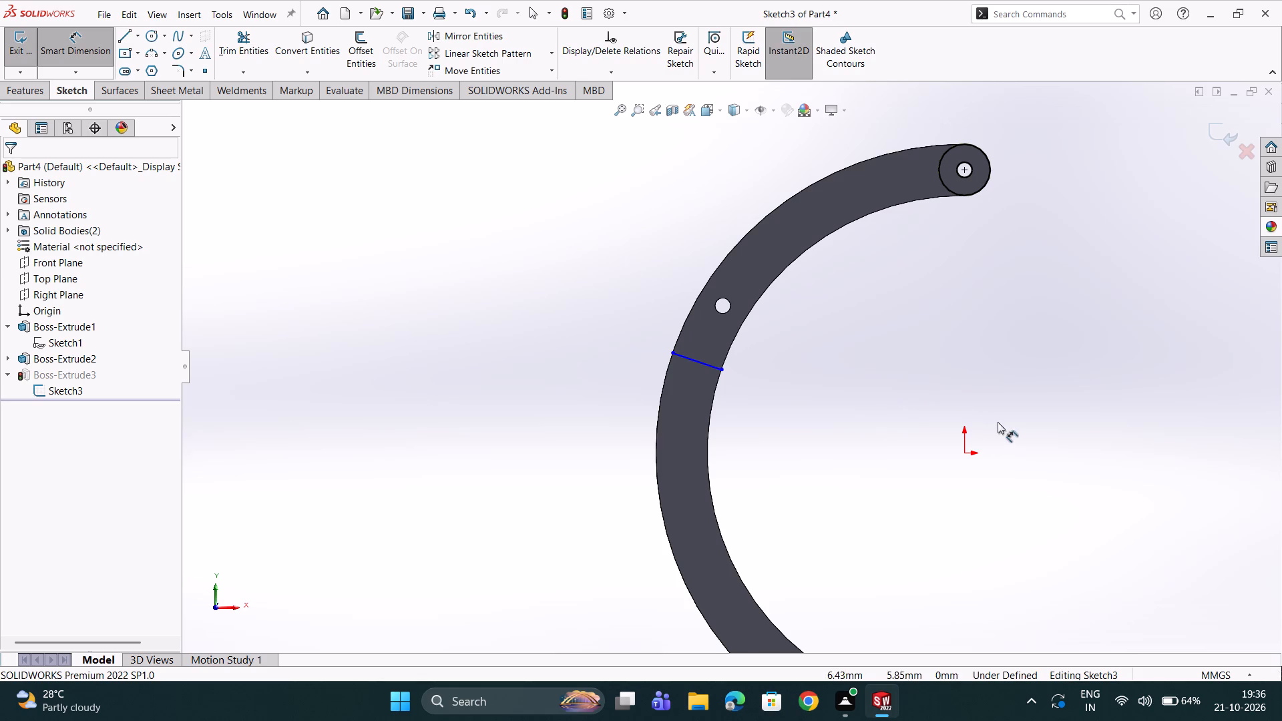
click(706, 363)
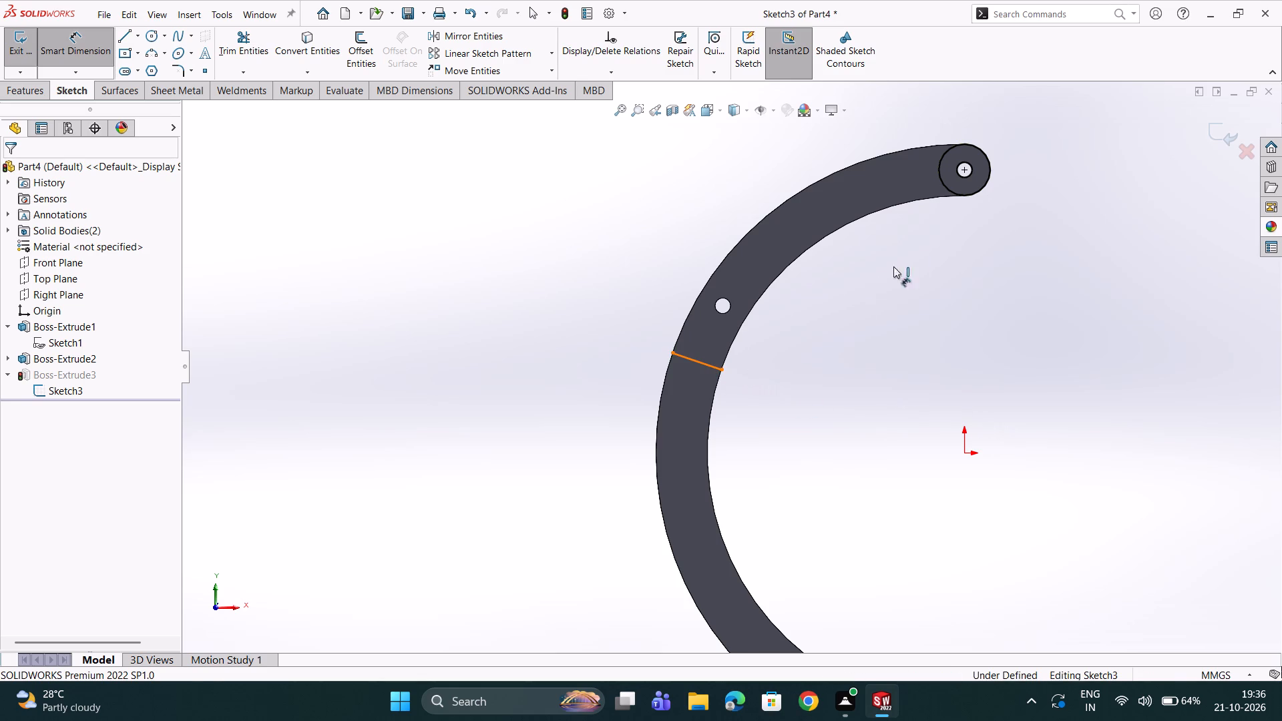
click(964, 170)
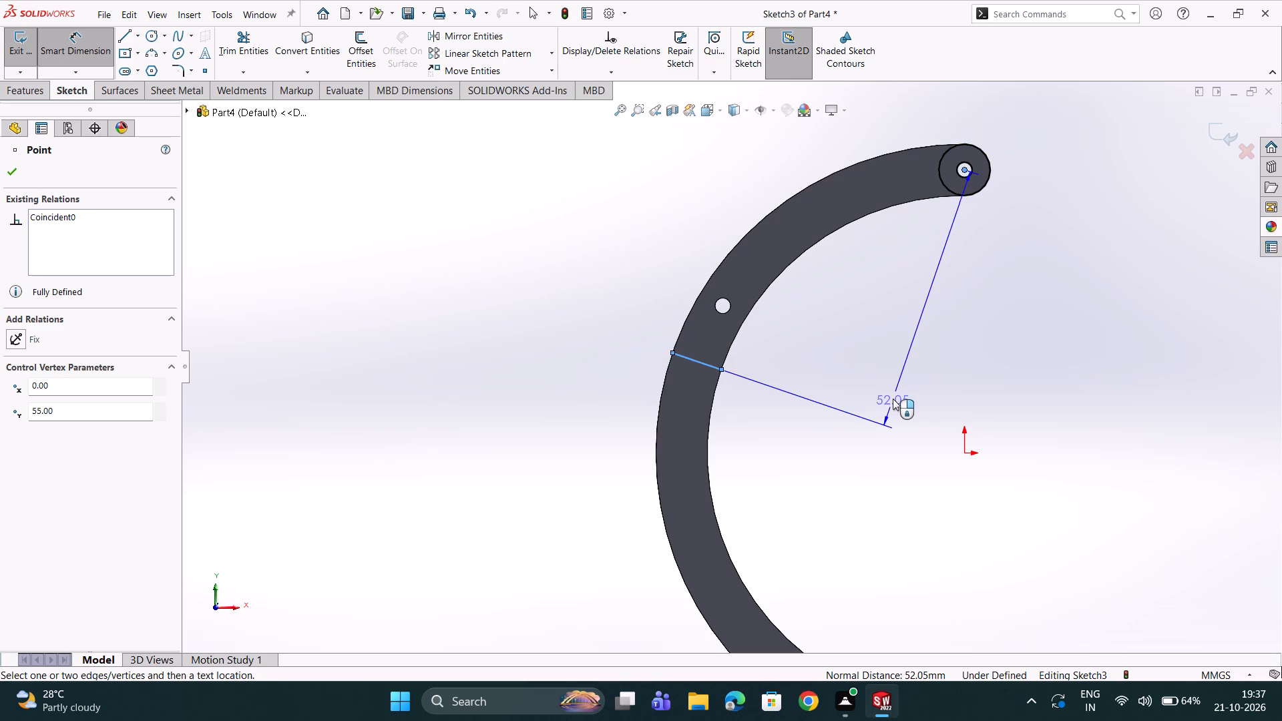
key(Escape)
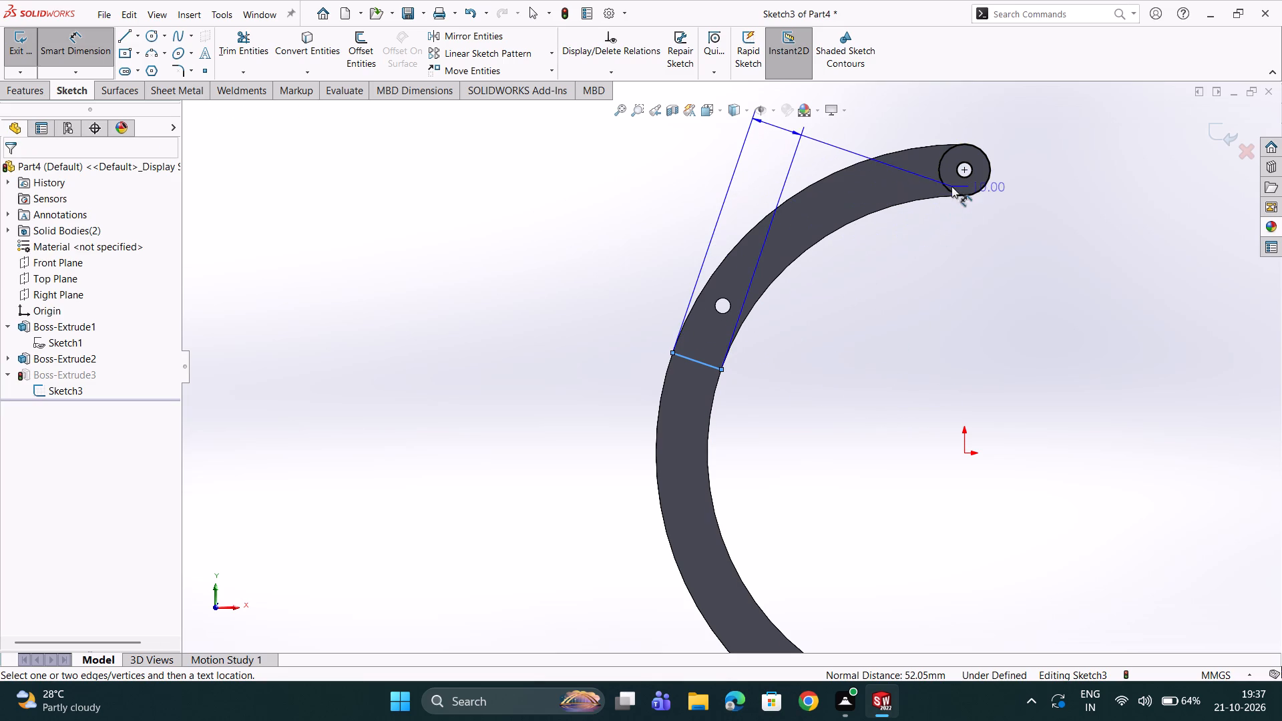
click(953, 193)
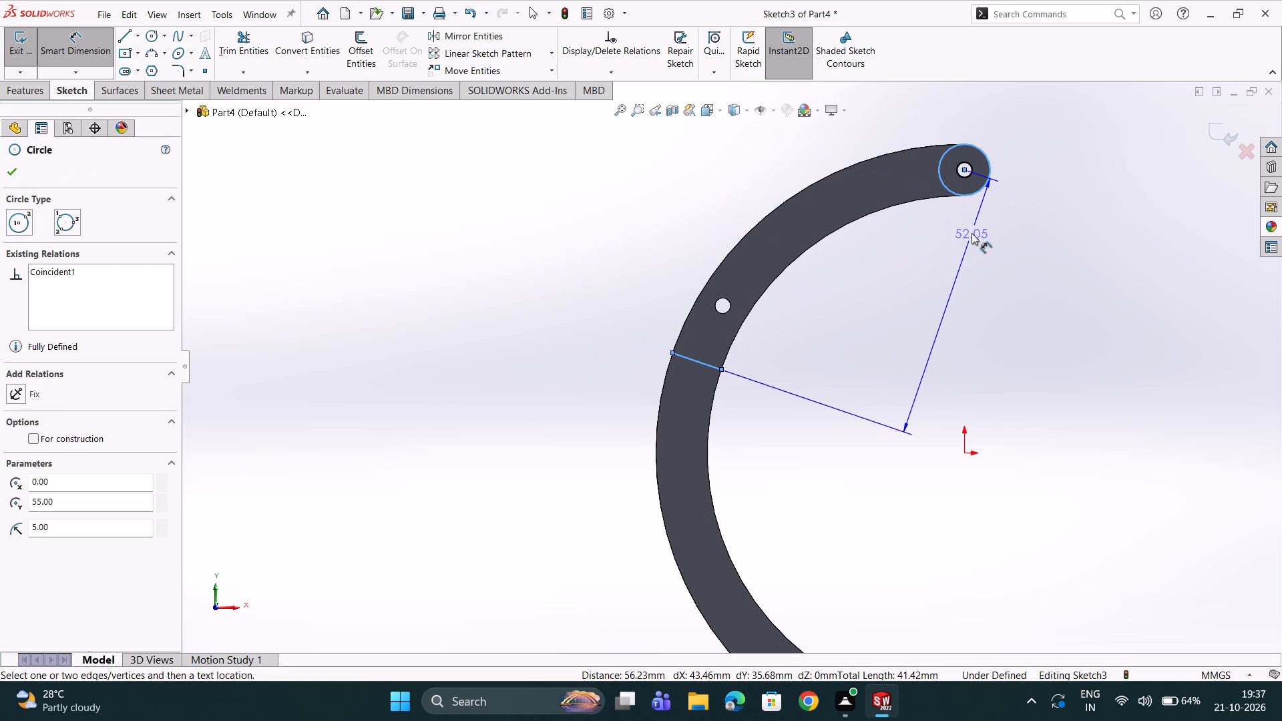
click(964, 253)
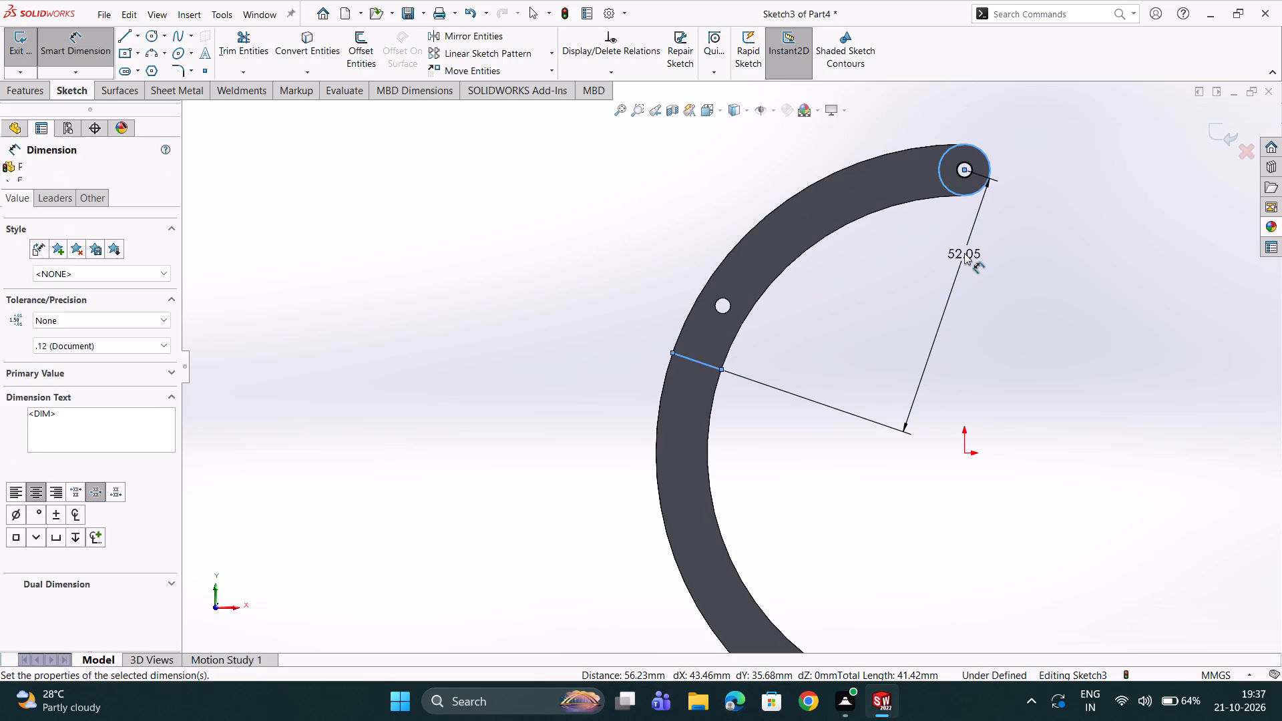
text(60)
key(Return)
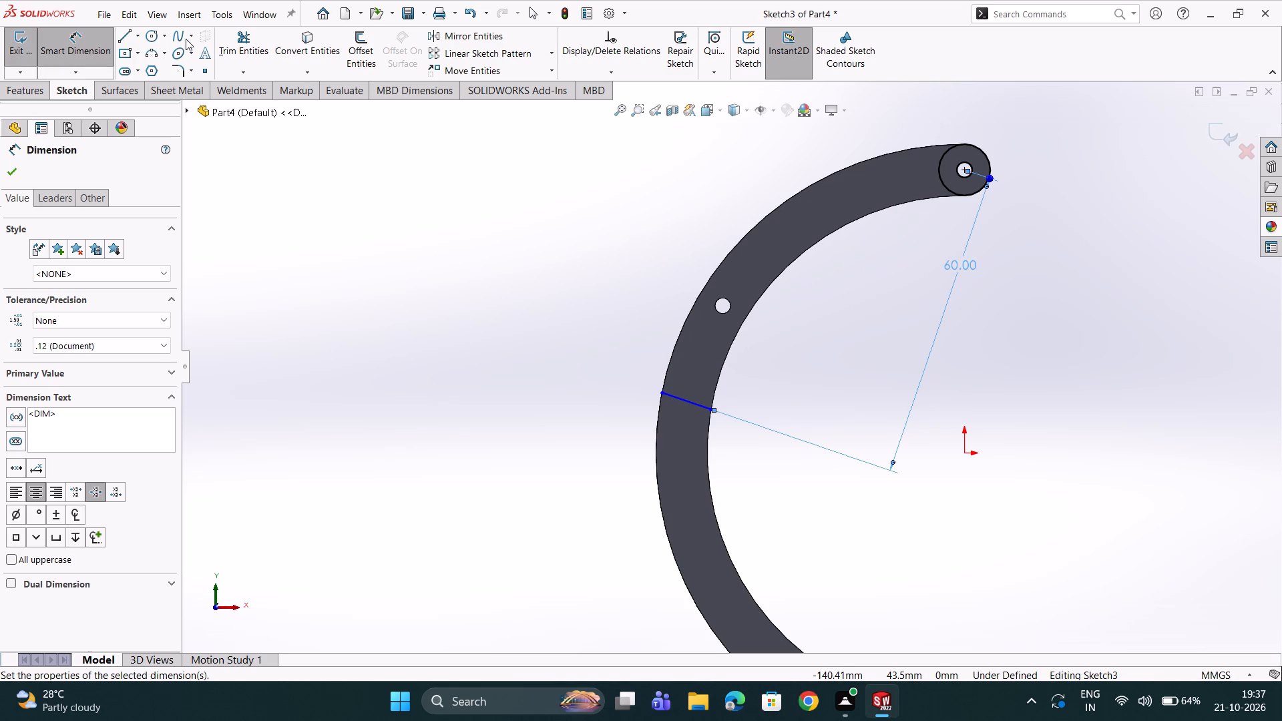
Draw a three-point arc of about 5.03 mm radius between the band's outer and inner edges, tangent to the line across the band.
click(152, 53)
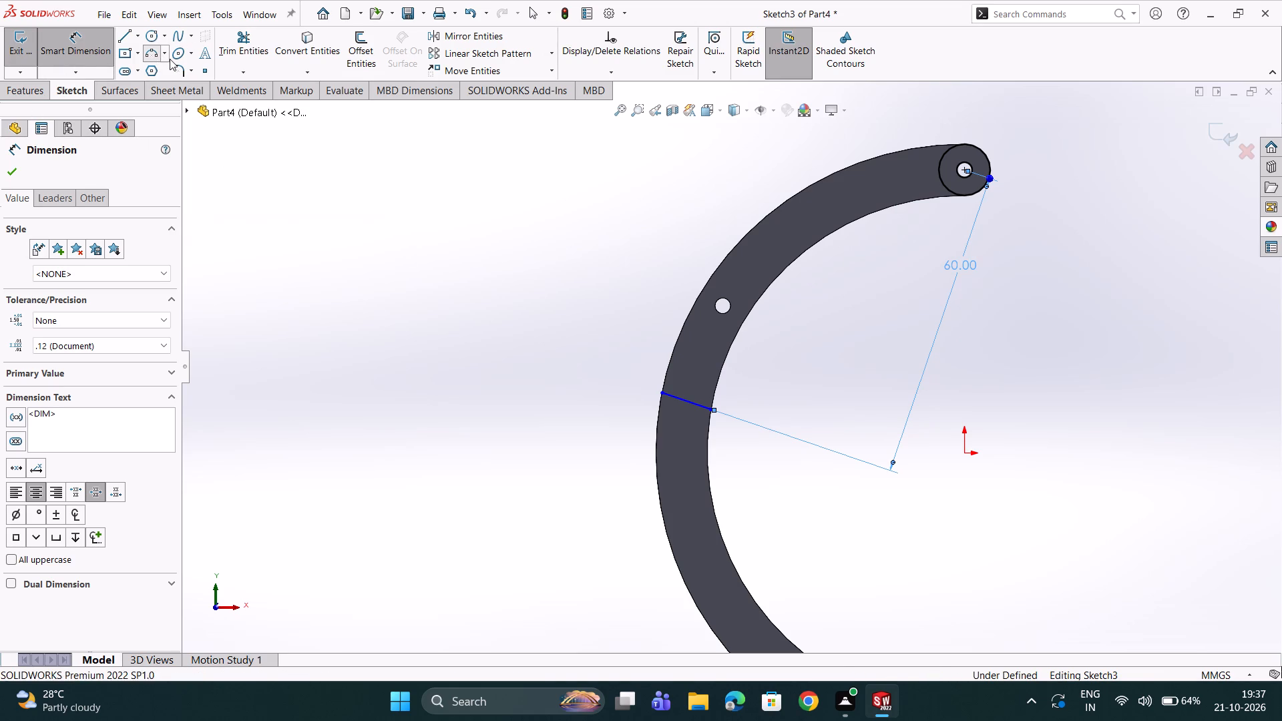
click(658, 422)
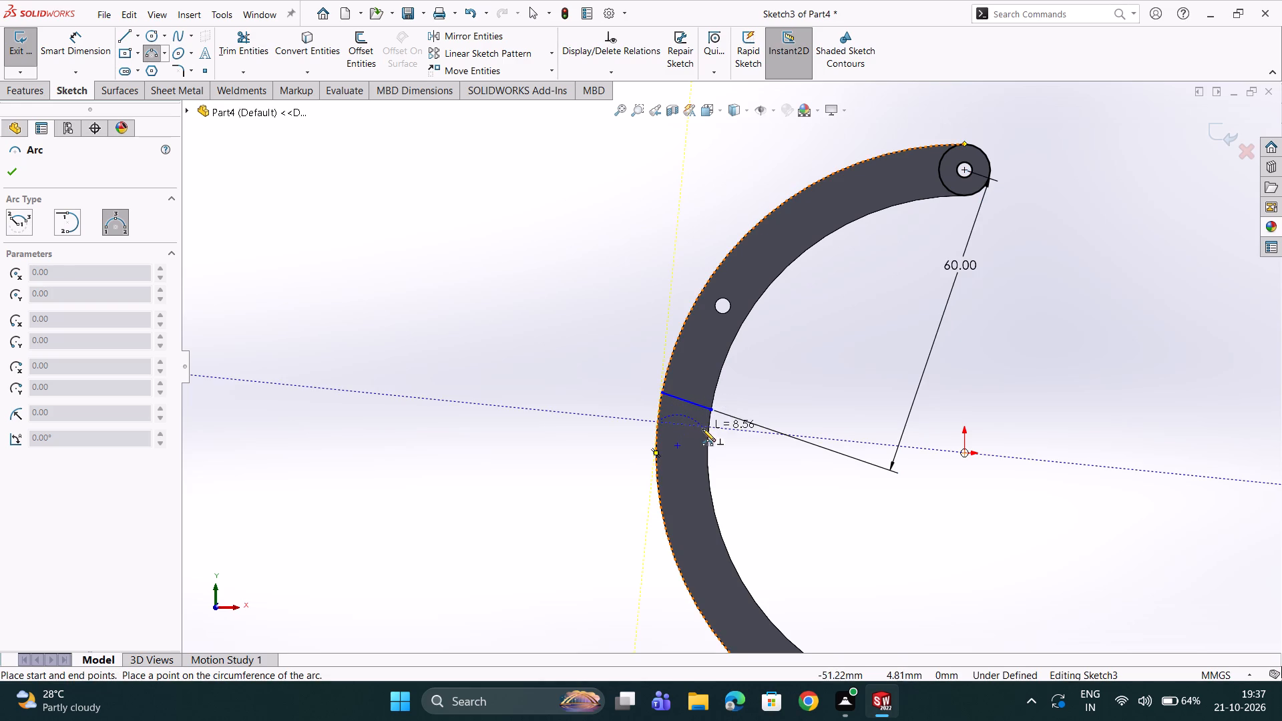
click(708, 428)
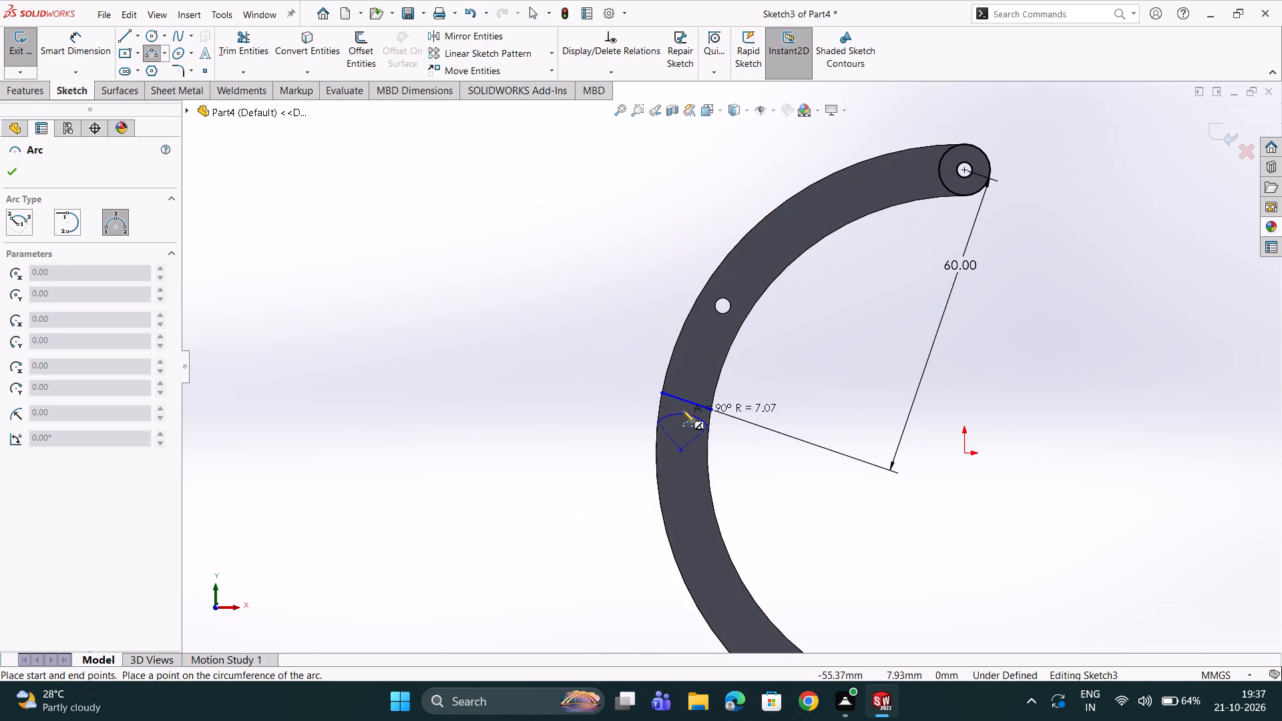
scroll(689, 403, down, 4)
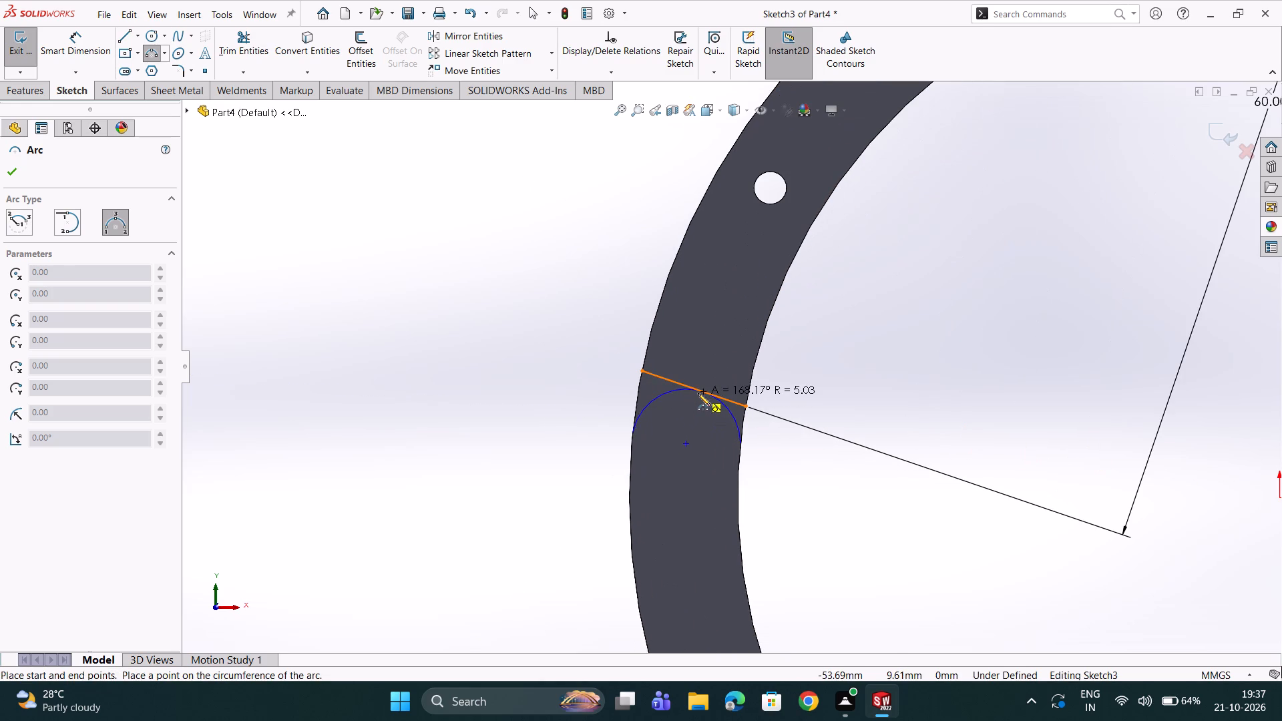
scroll(702, 393, down, 2)
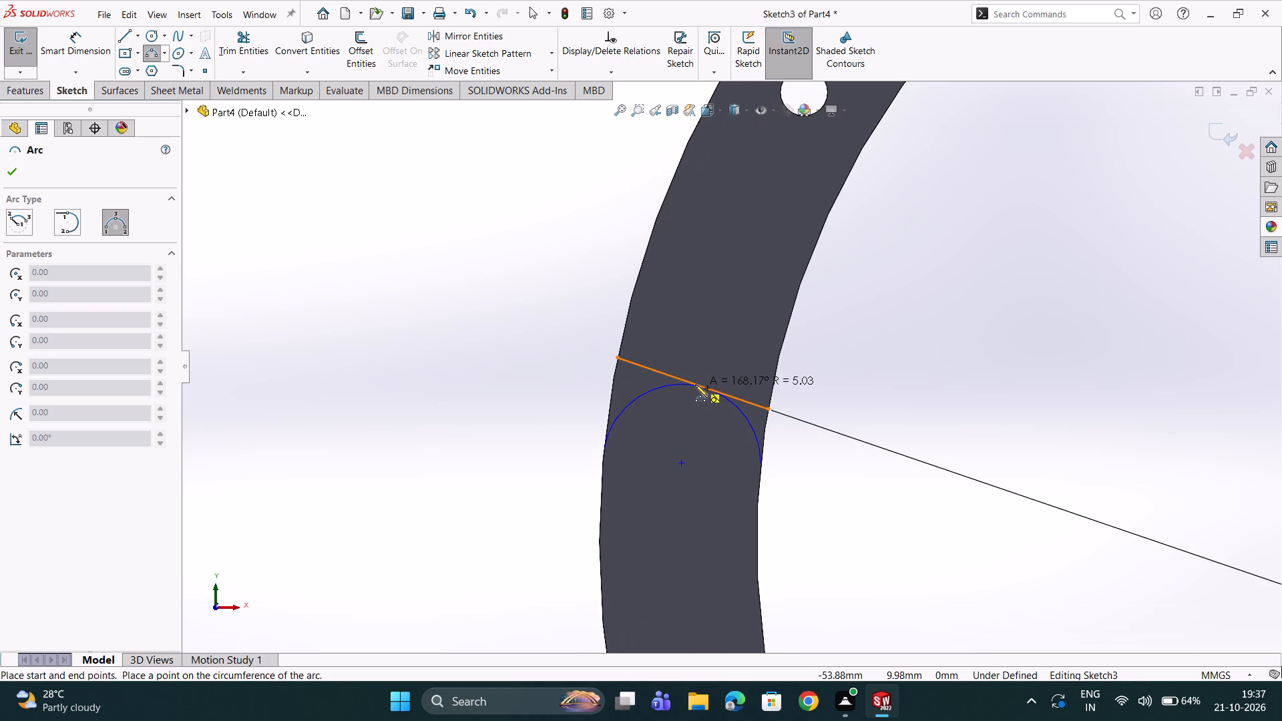
click(704, 385)
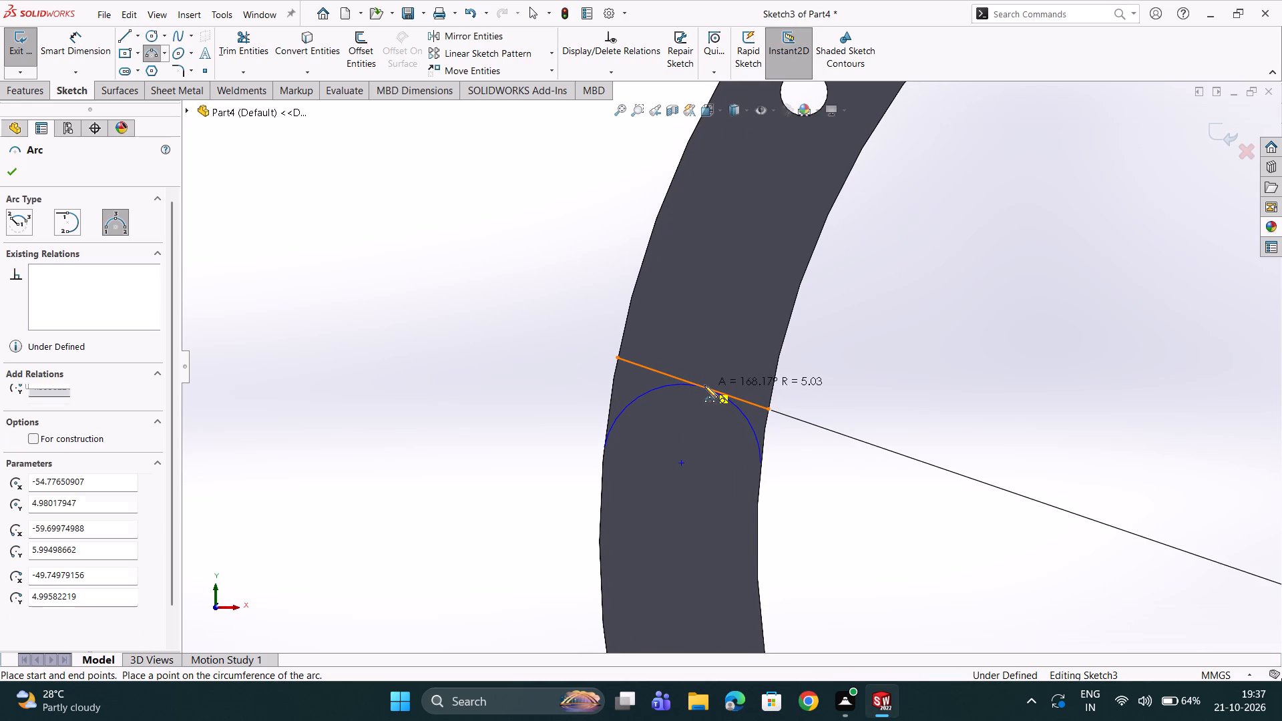
Examine closely where the new arc touches the line across the band.
scroll(704, 385, down, 10)
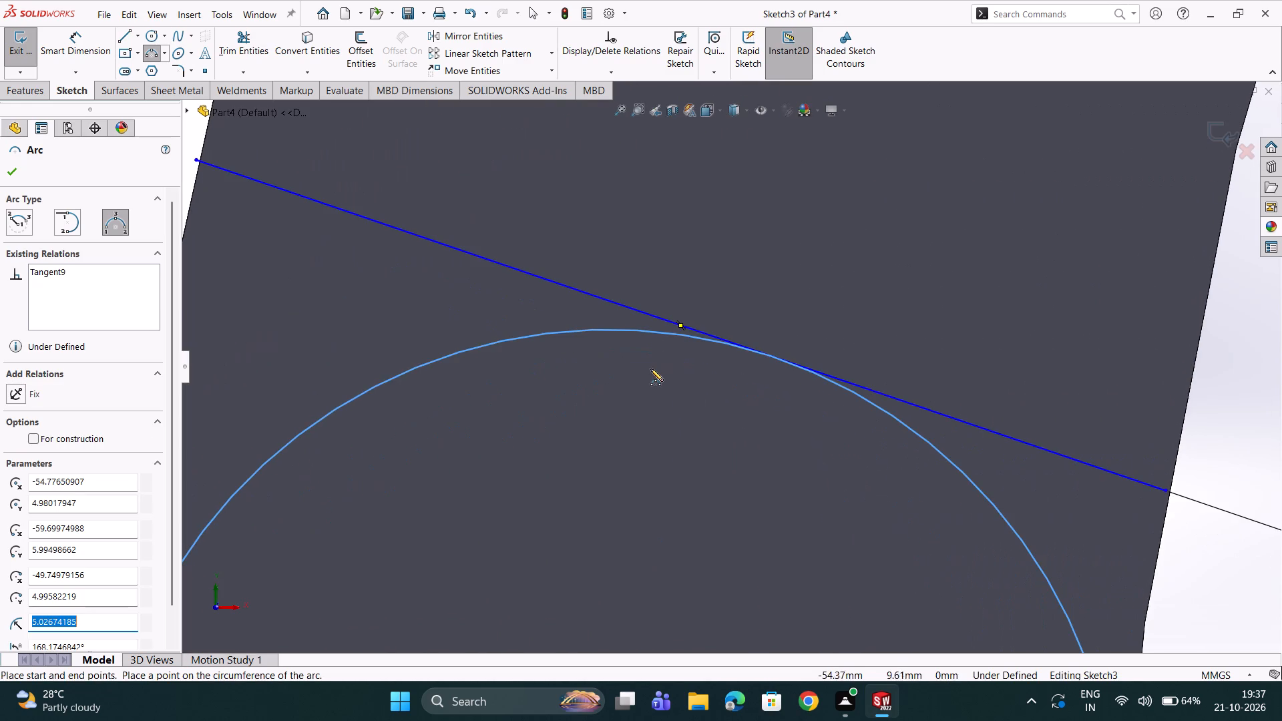
scroll(651, 367, up, 2)
scroll(676, 353, down, 3)
scroll(681, 354, up, 6)
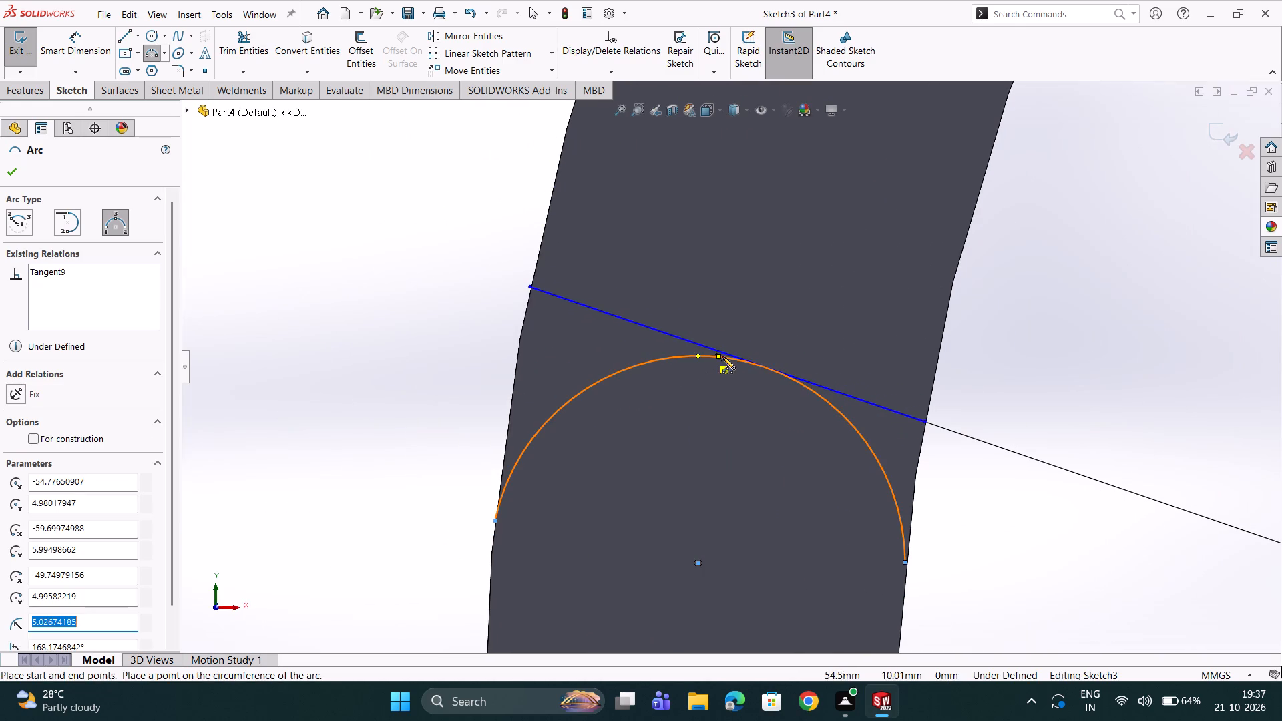
scroll(726, 358, down, 2)
scroll(651, 384, down, 3)
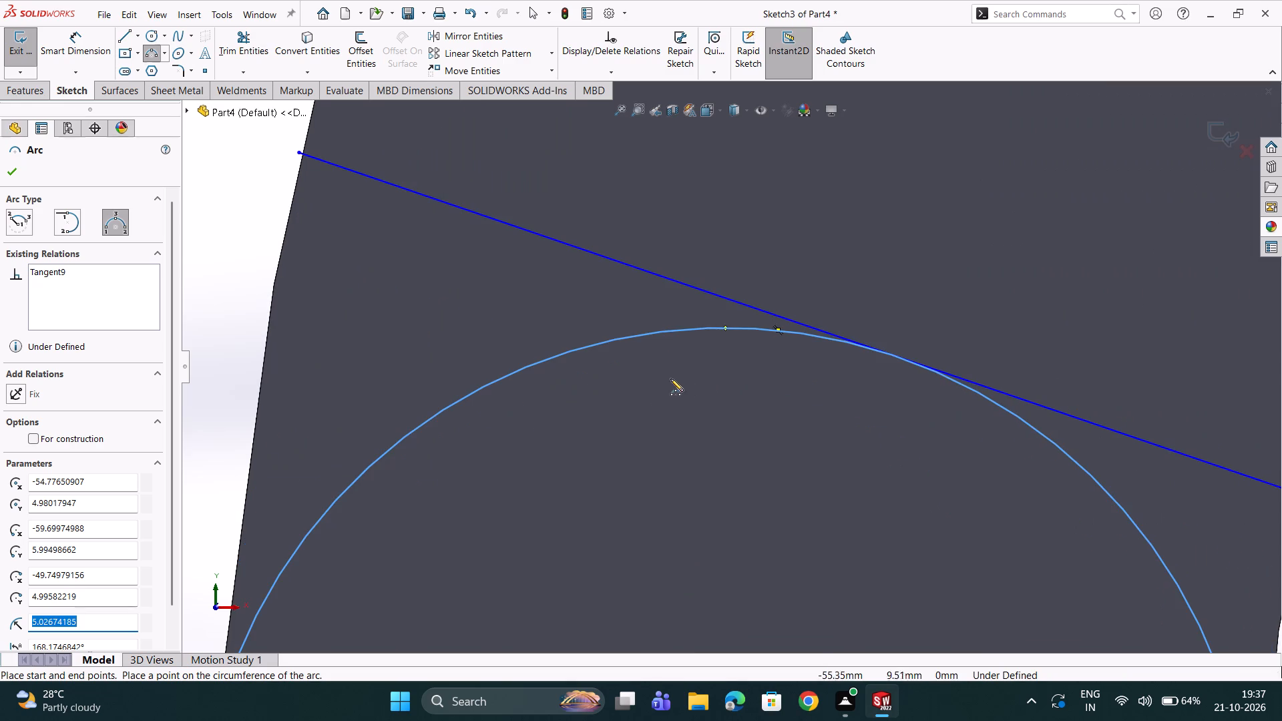
scroll(779, 333, down, 5)
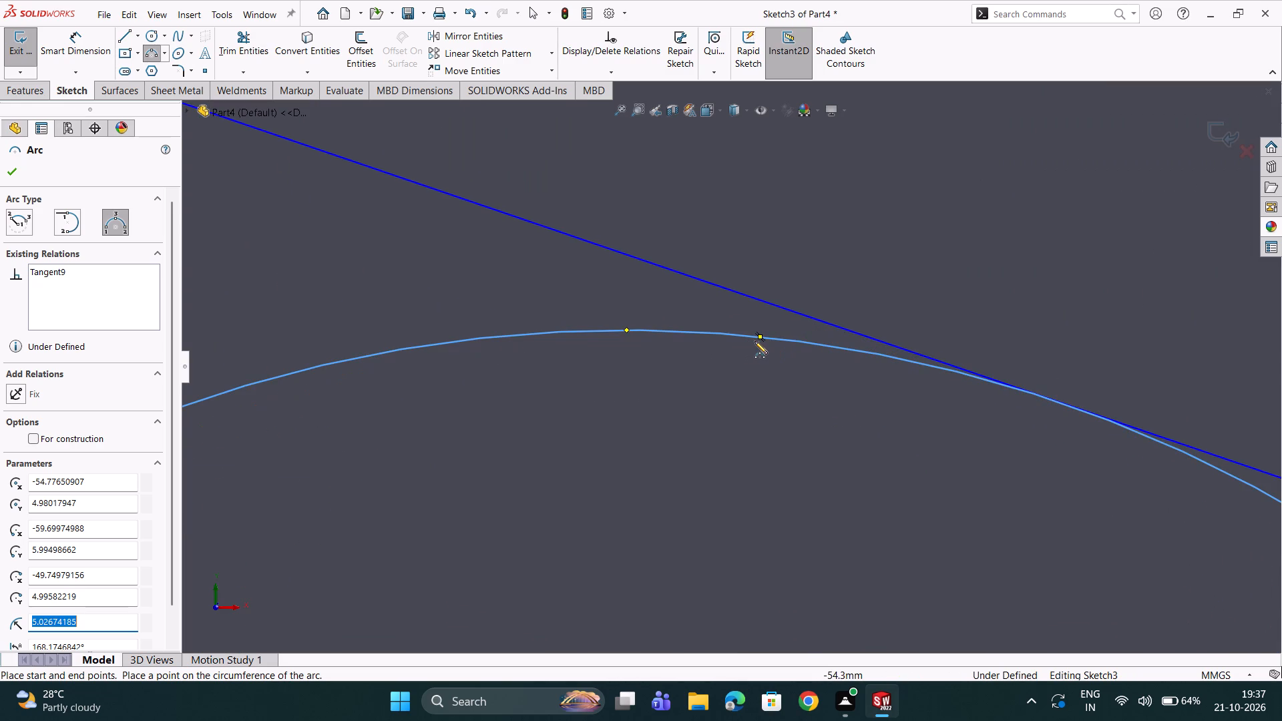
scroll(761, 336, up, 7)
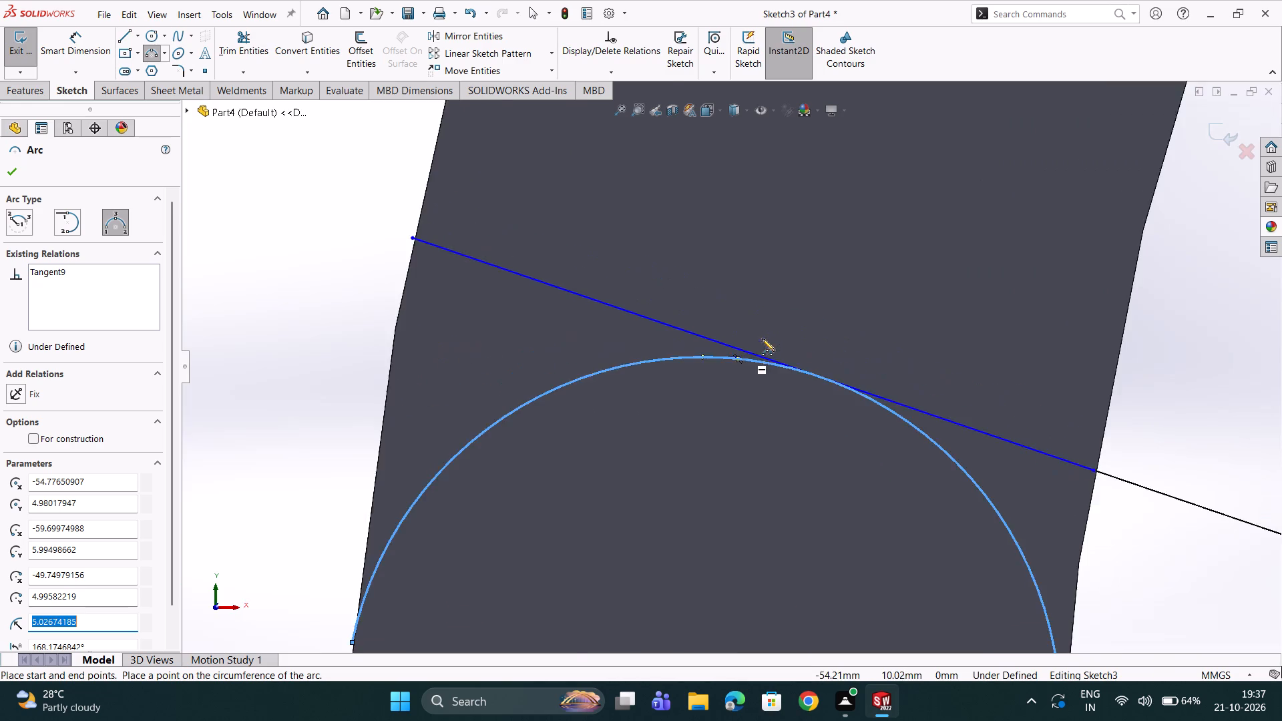
scroll(762, 338, up, 4)
scroll(759, 397, up, 5)
scroll(794, 404, down, 2)
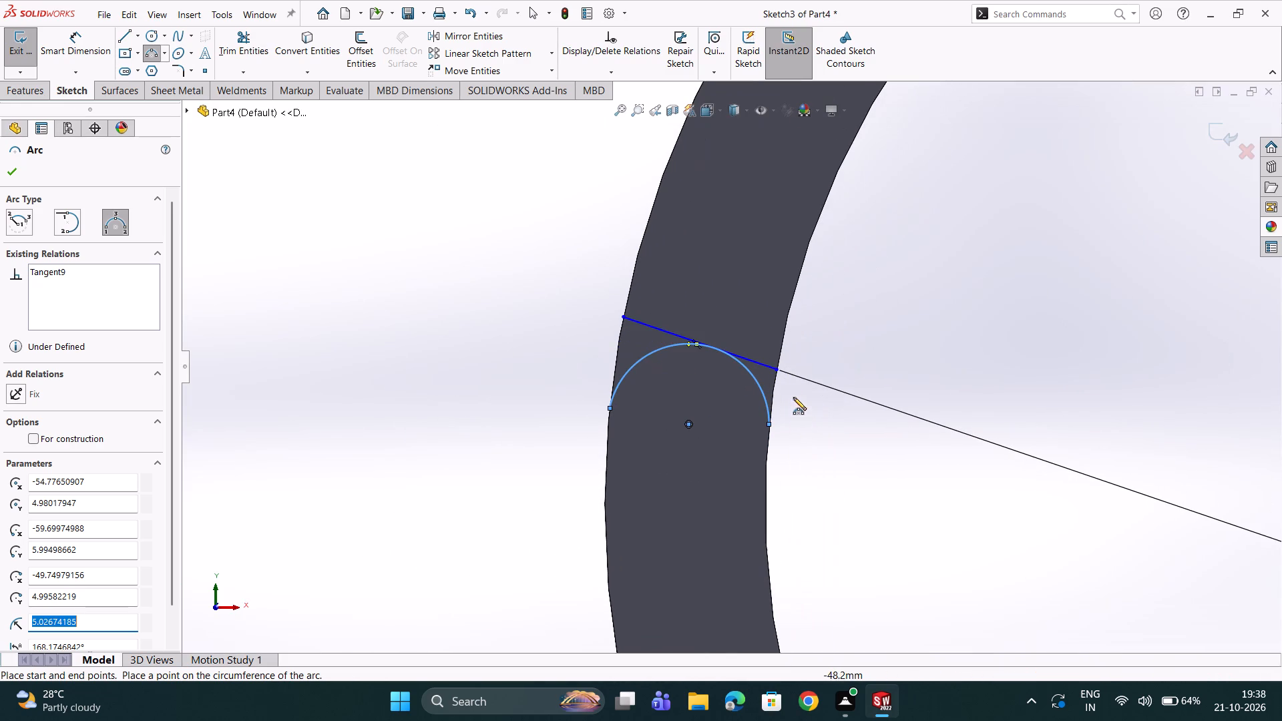
Delete the straight line across the band together with its distance dimension.
click(769, 367)
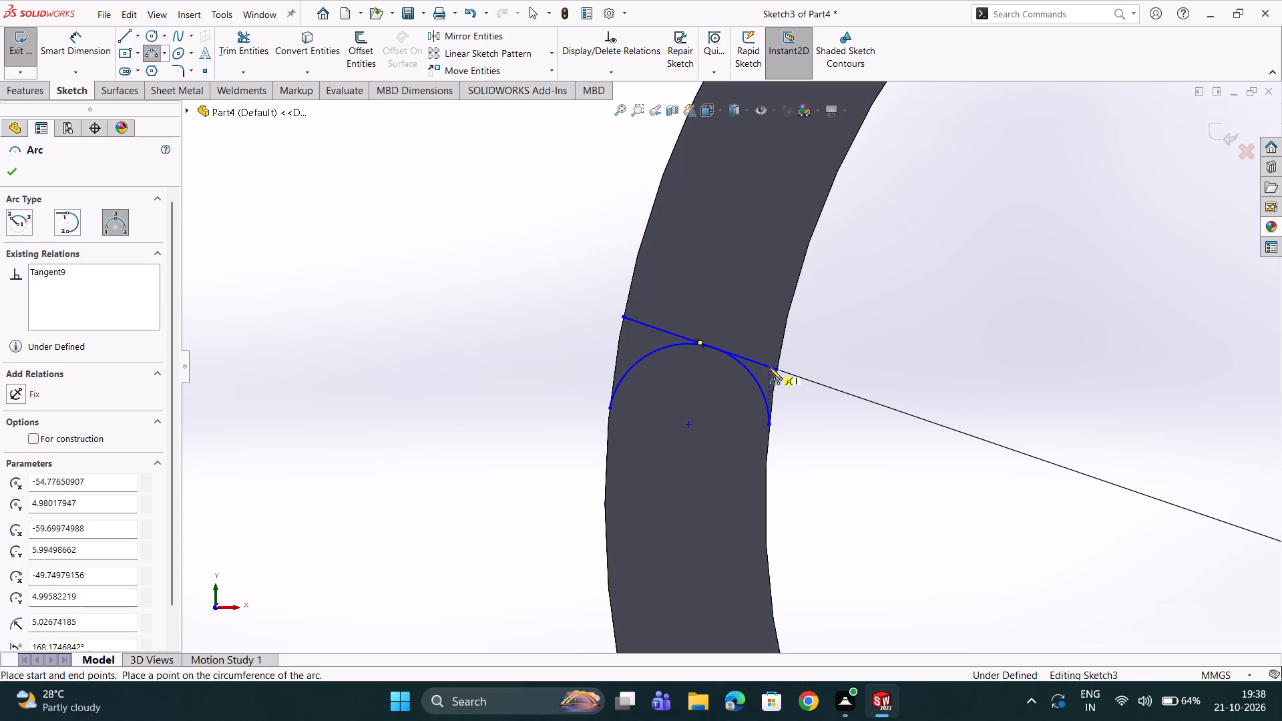
key(Escape)
click(771, 368)
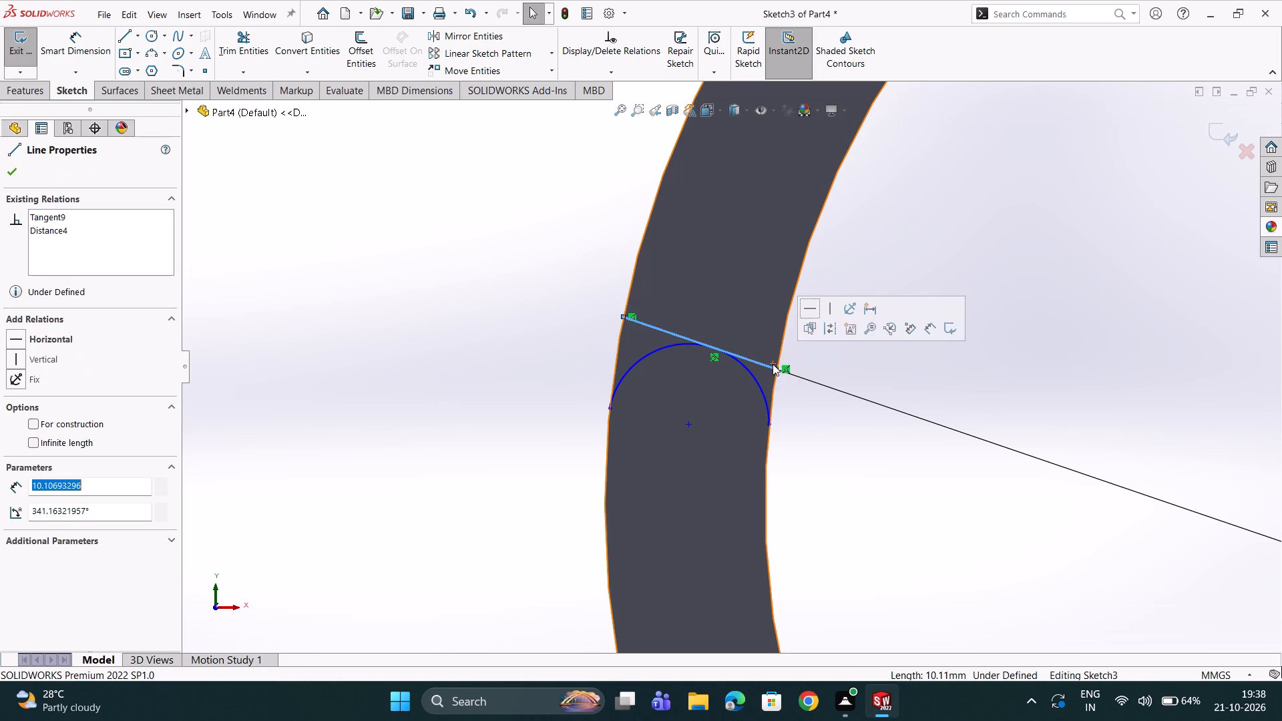
key(Delete)
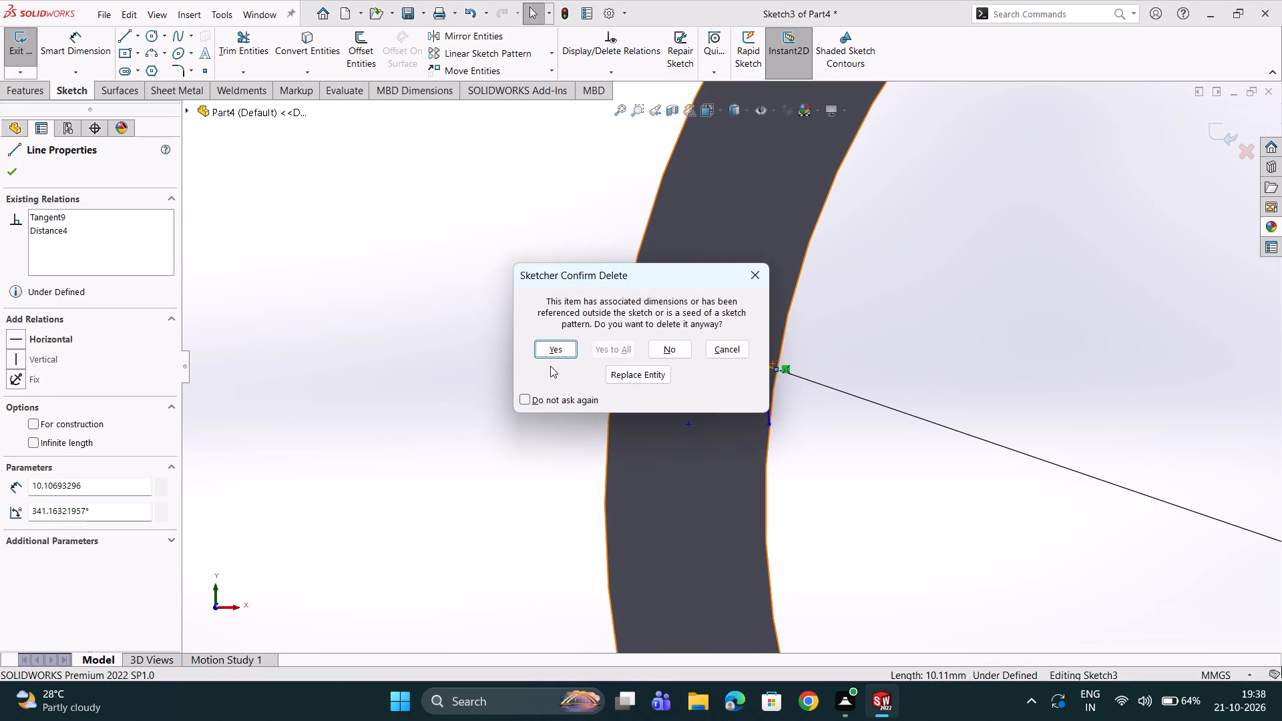
click(552, 350)
Convert the 50 mm radius inner edge of the far C-shaped plate into a sketch entity.
scroll(635, 428, up, 5)
scroll(710, 435, up, 2)
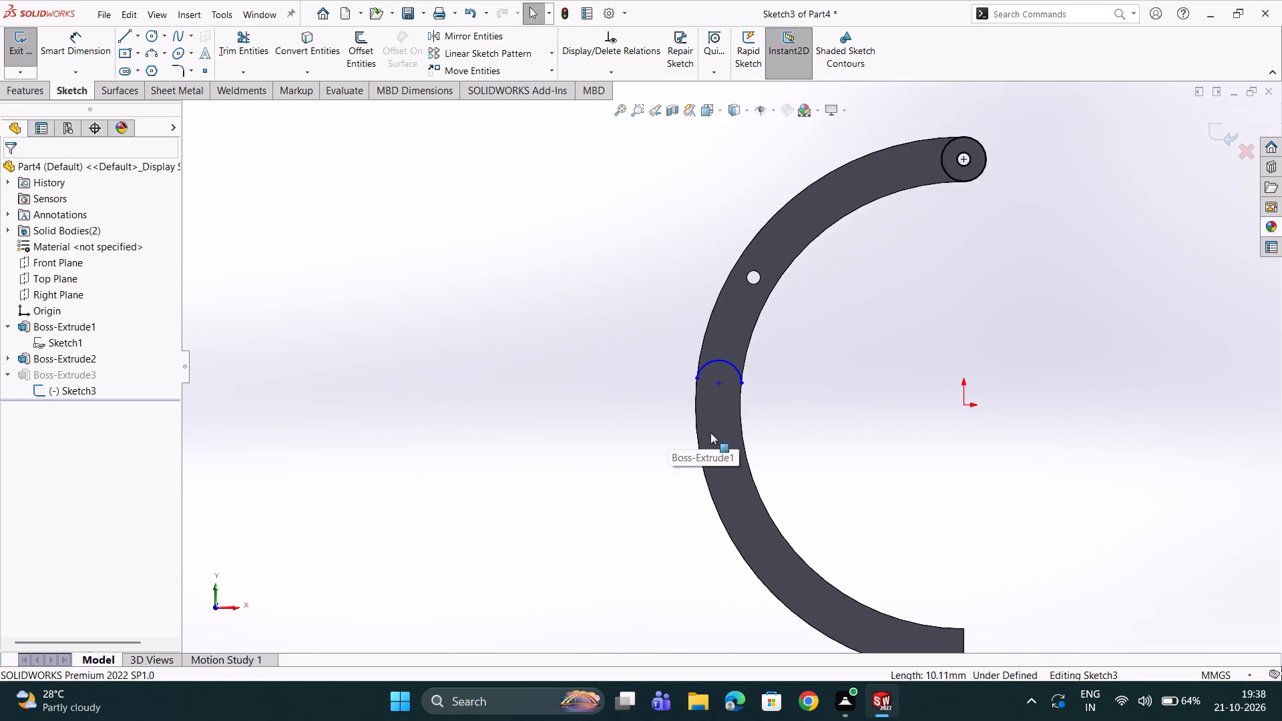
scroll(710, 433, up, 2)
middle_drag(714, 431, 722, 434)
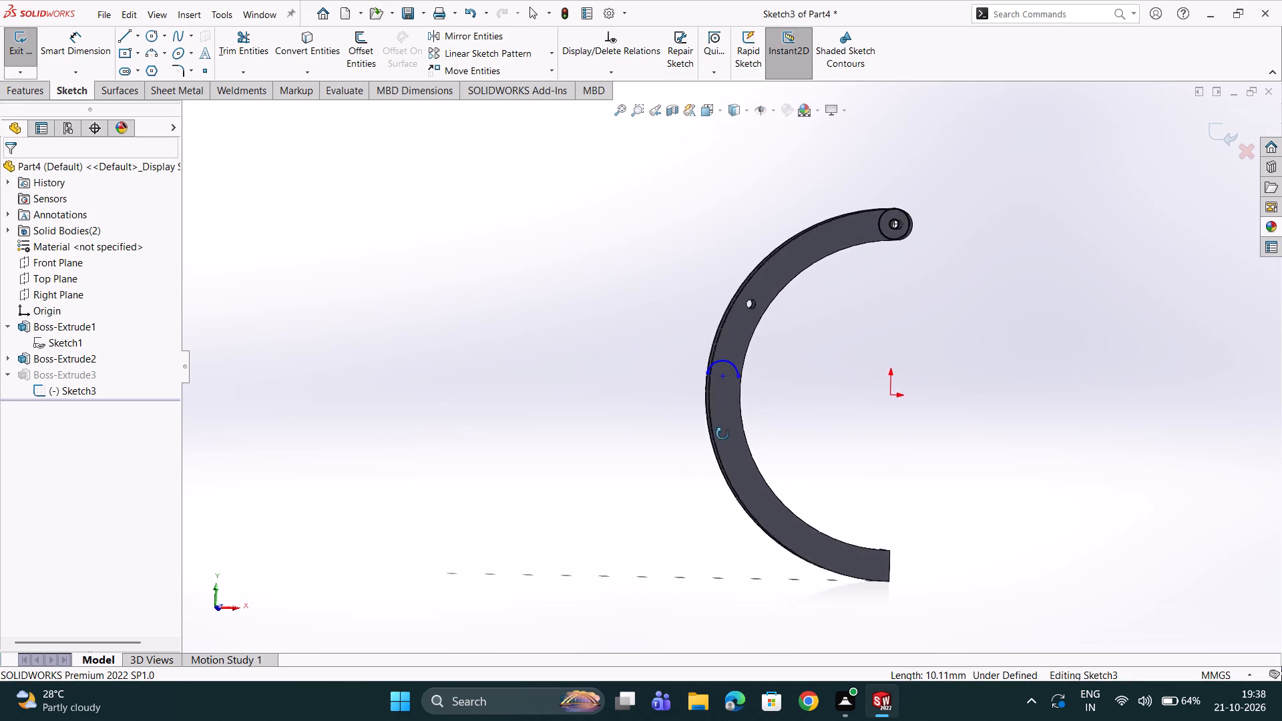
middle_drag(722, 434, 612, 442)
scroll(765, 496, down, 6)
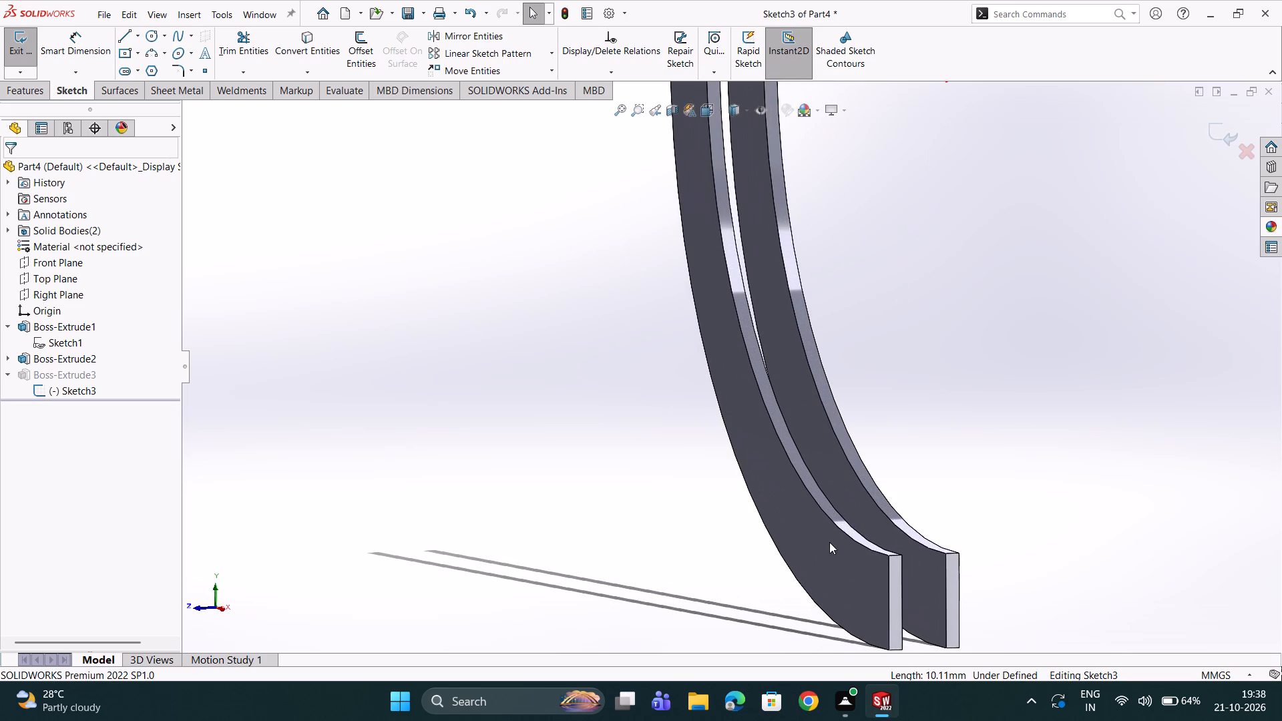
click(861, 482)
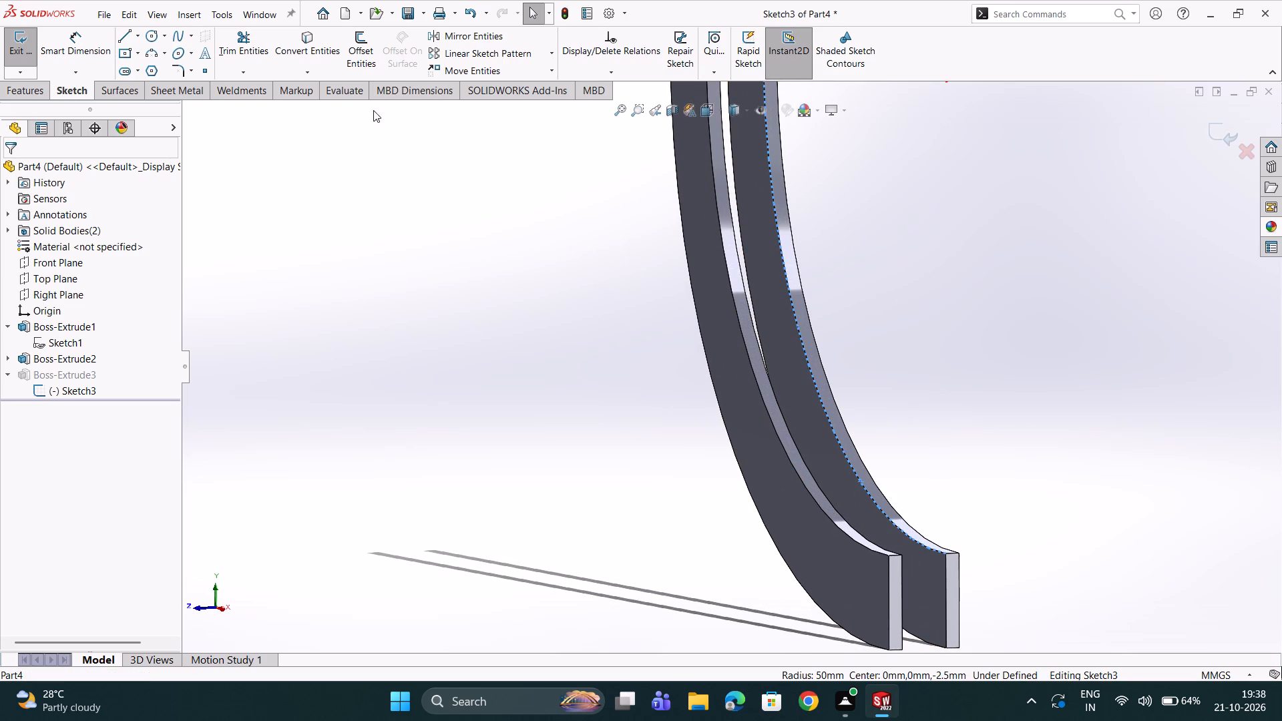
click(307, 33)
Convert the 60 mm radius outer edge of the C-shaped plate into a sketch entity.
scroll(596, 308, up, 2)
middle_drag(600, 308, 708, 291)
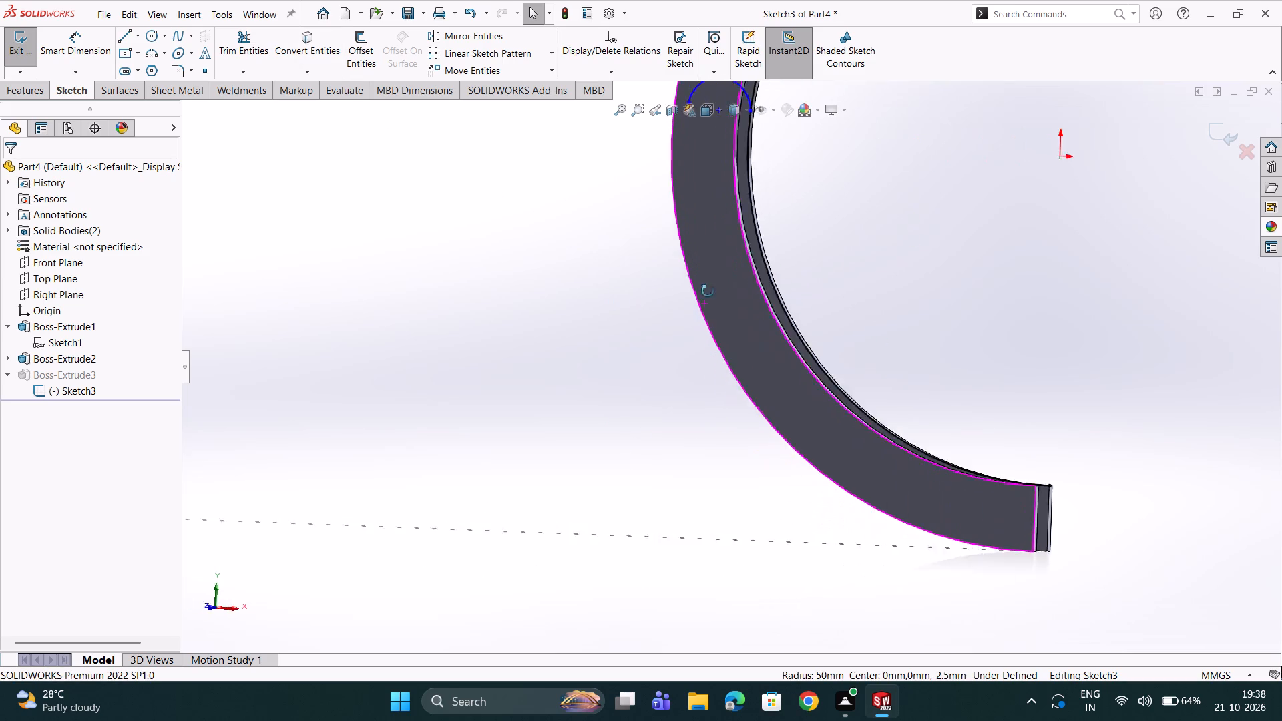
middle_drag(708, 291, 748, 286)
scroll(676, 312, down, 3)
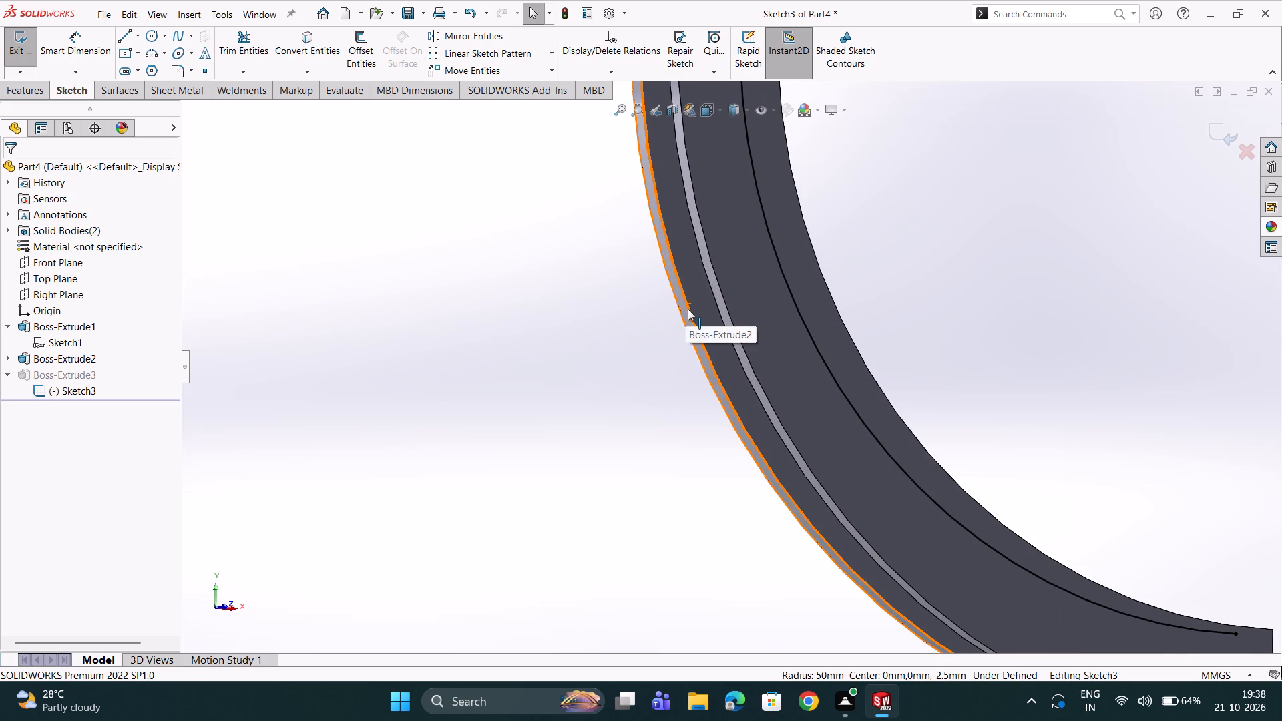
click(688, 309)
double_click(307, 51)
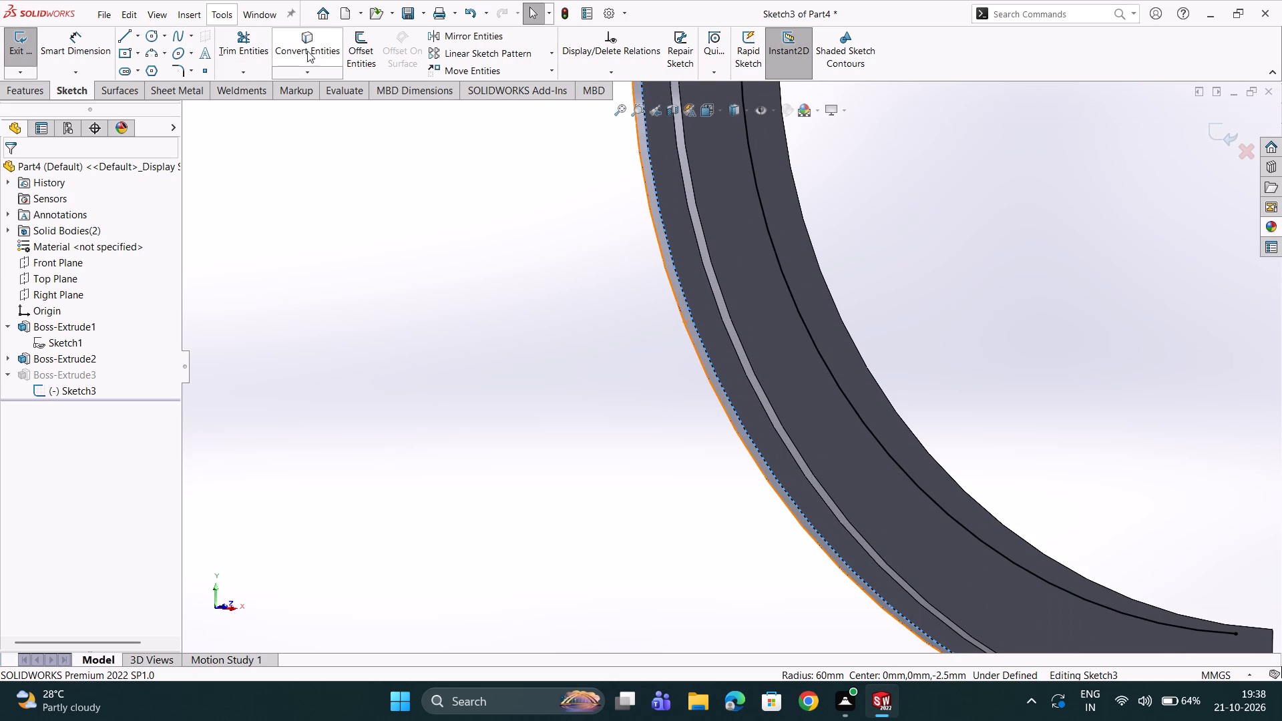
Convert the straight 10 mm edge at the plate's lower square end into a sketch entity.
scroll(672, 245, up, 4)
scroll(815, 393, down, 5)
middle_drag(966, 487, 928, 495)
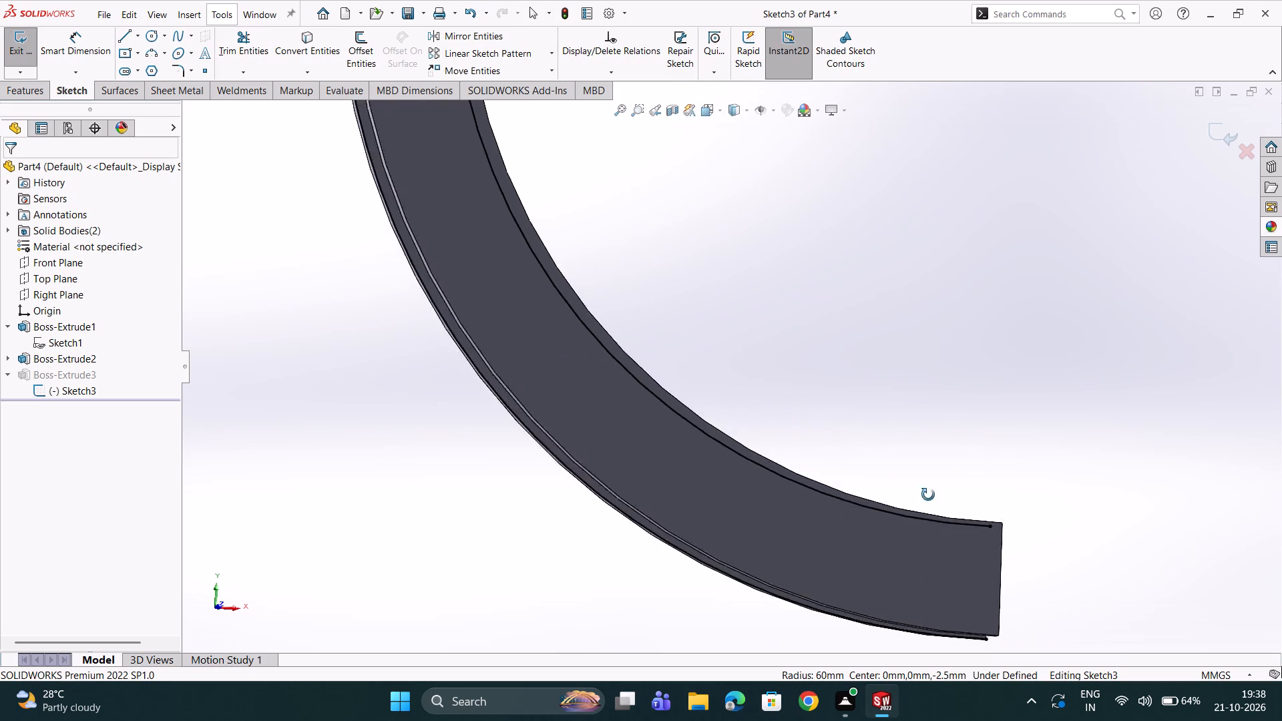
middle_drag(928, 495, 909, 570)
scroll(918, 513, up, 1)
scroll(992, 474, down, 6)
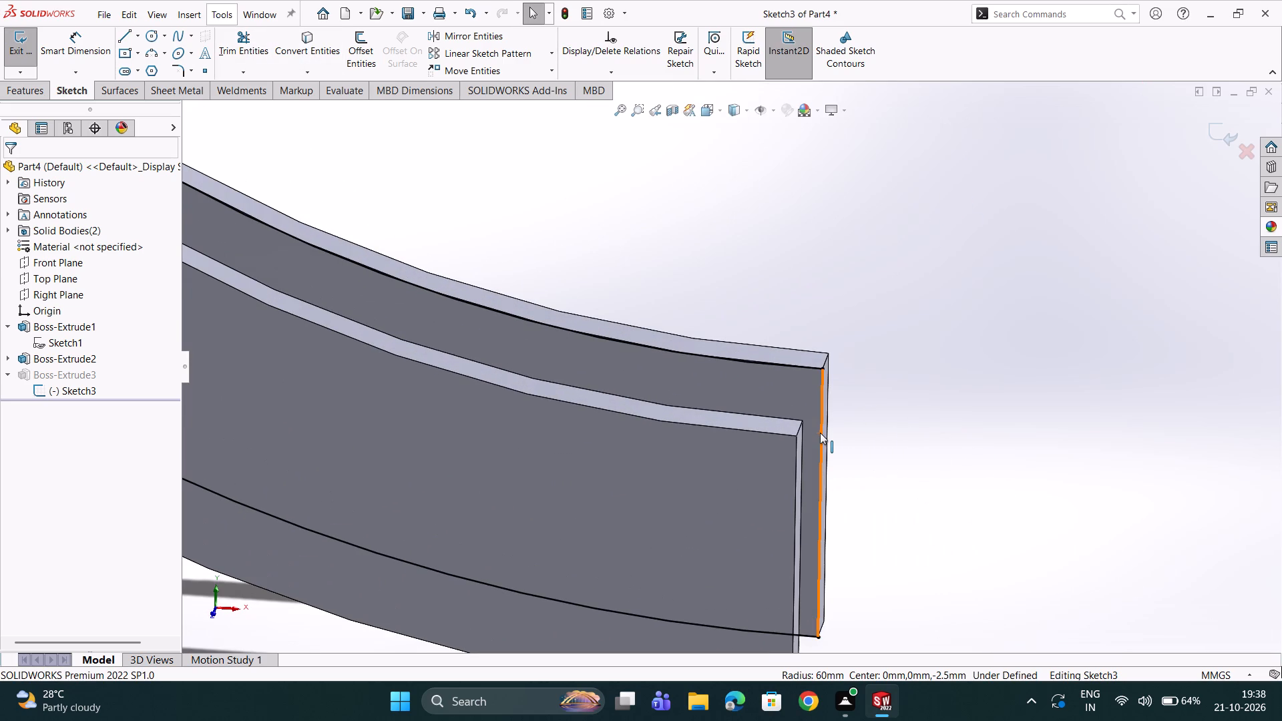
click(820, 433)
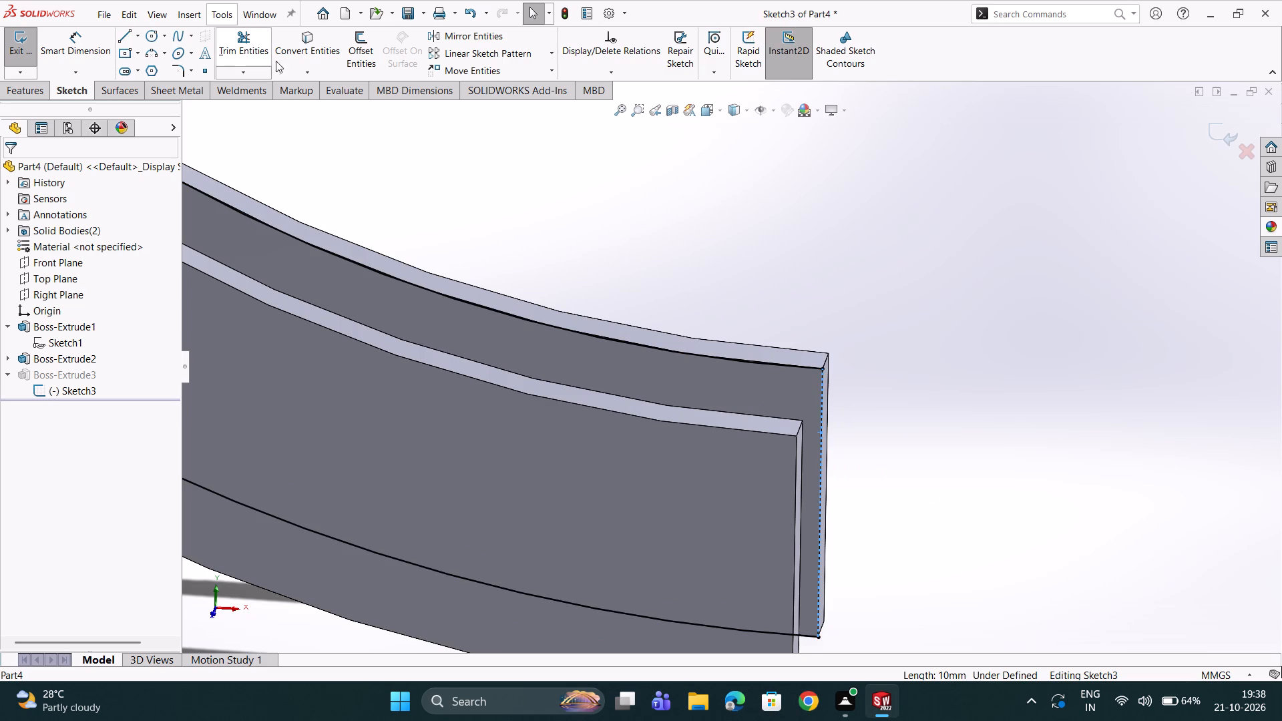
click(296, 52)
Trim the converted inner and outer arcs above the three-point arc, using Trim to closest.
scroll(365, 170, up, 7)
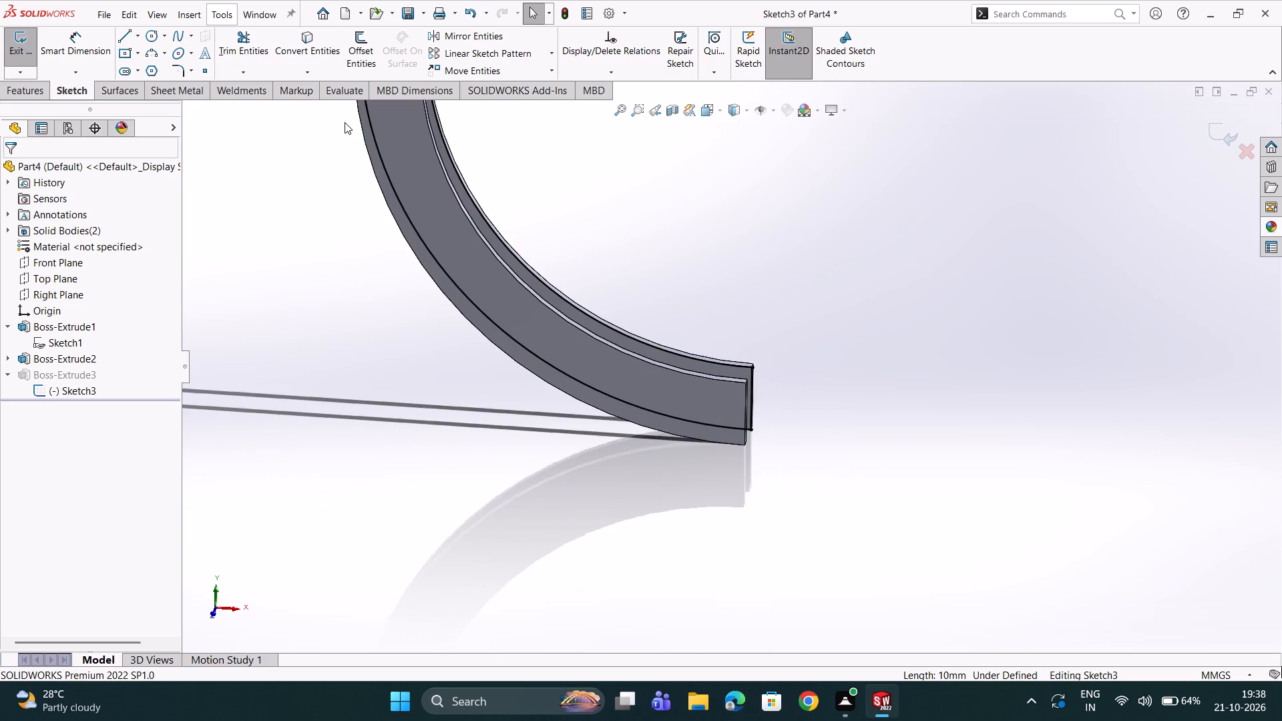
scroll(345, 122, up, 7)
scroll(580, 168, down, 3)
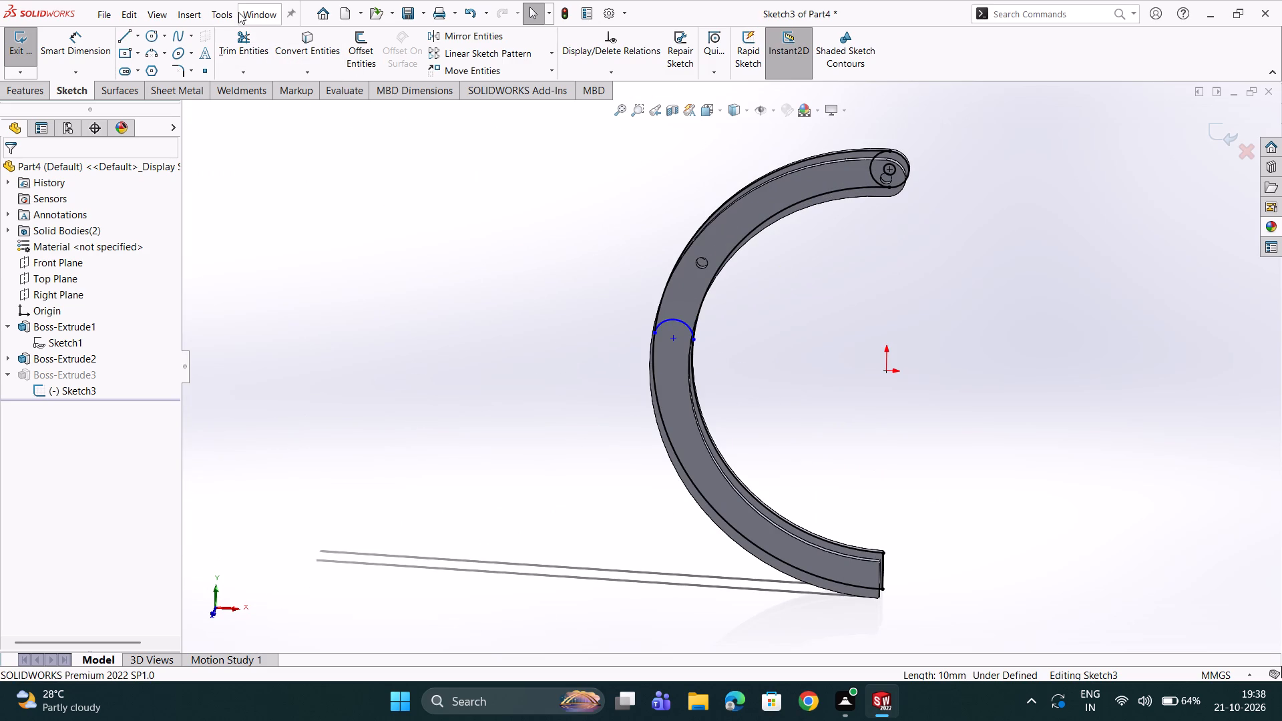
click(222, 40)
scroll(919, 234, down, 5)
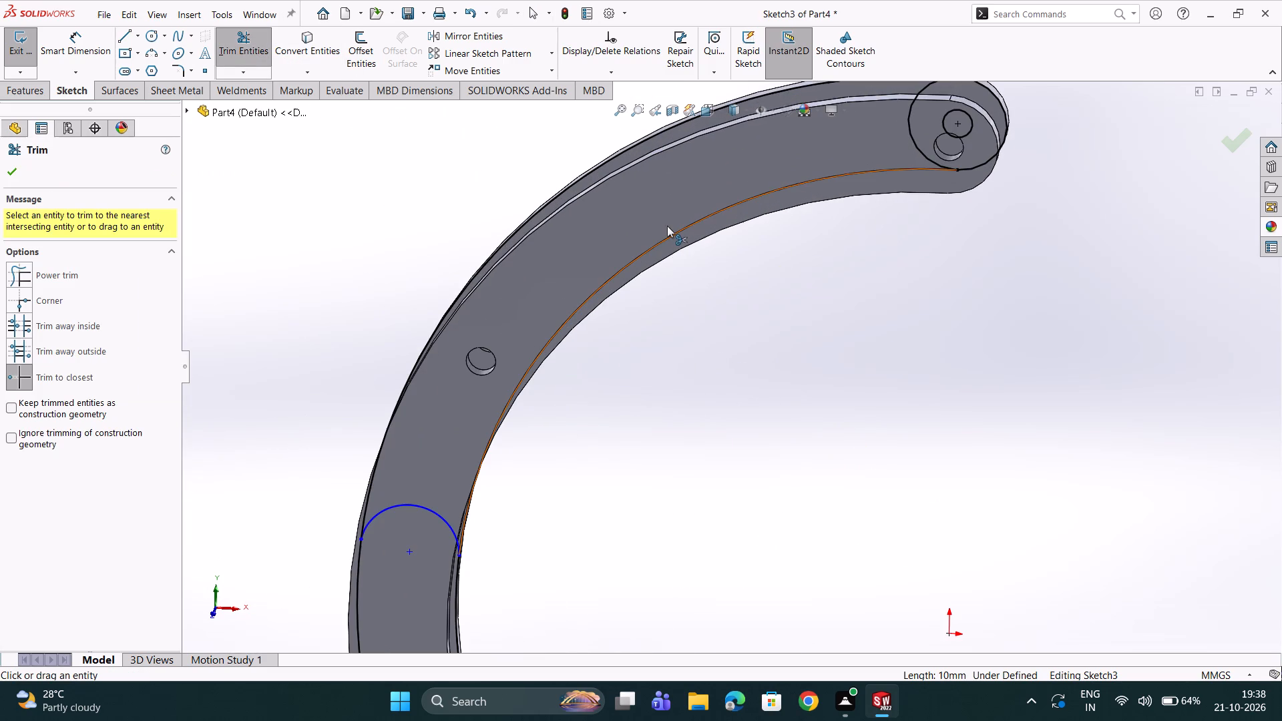
click(666, 236)
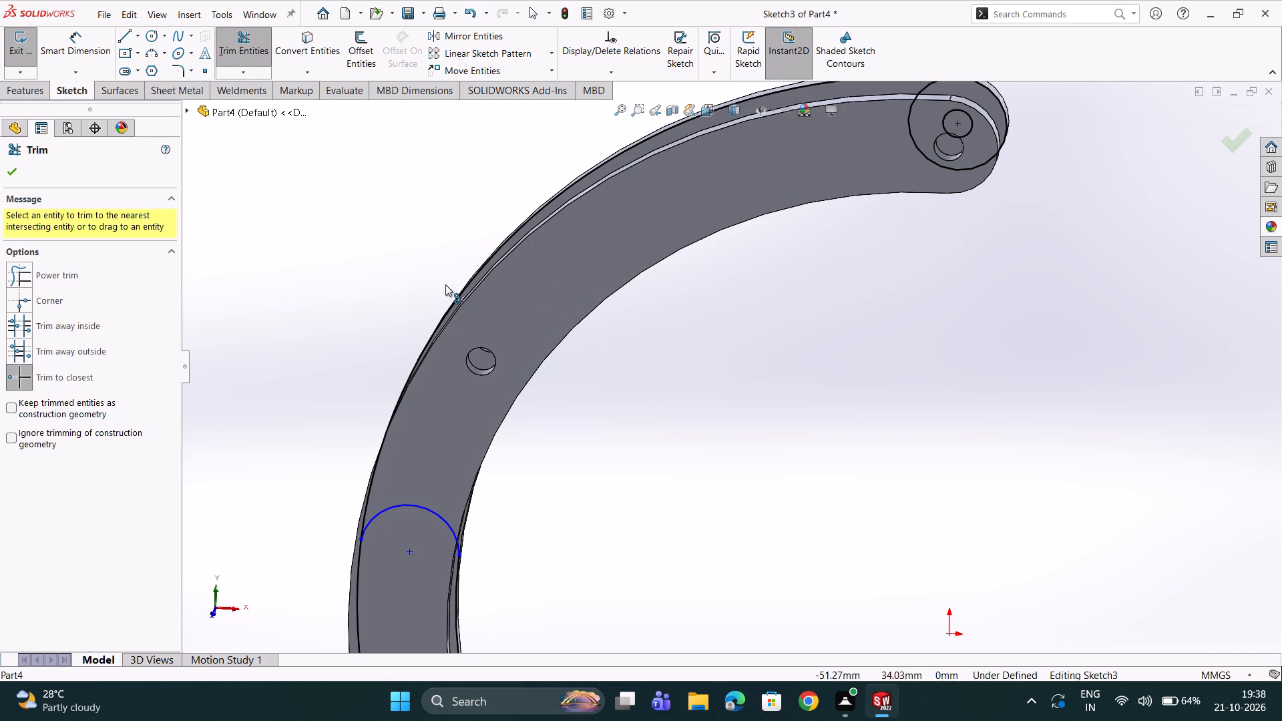
click(451, 311)
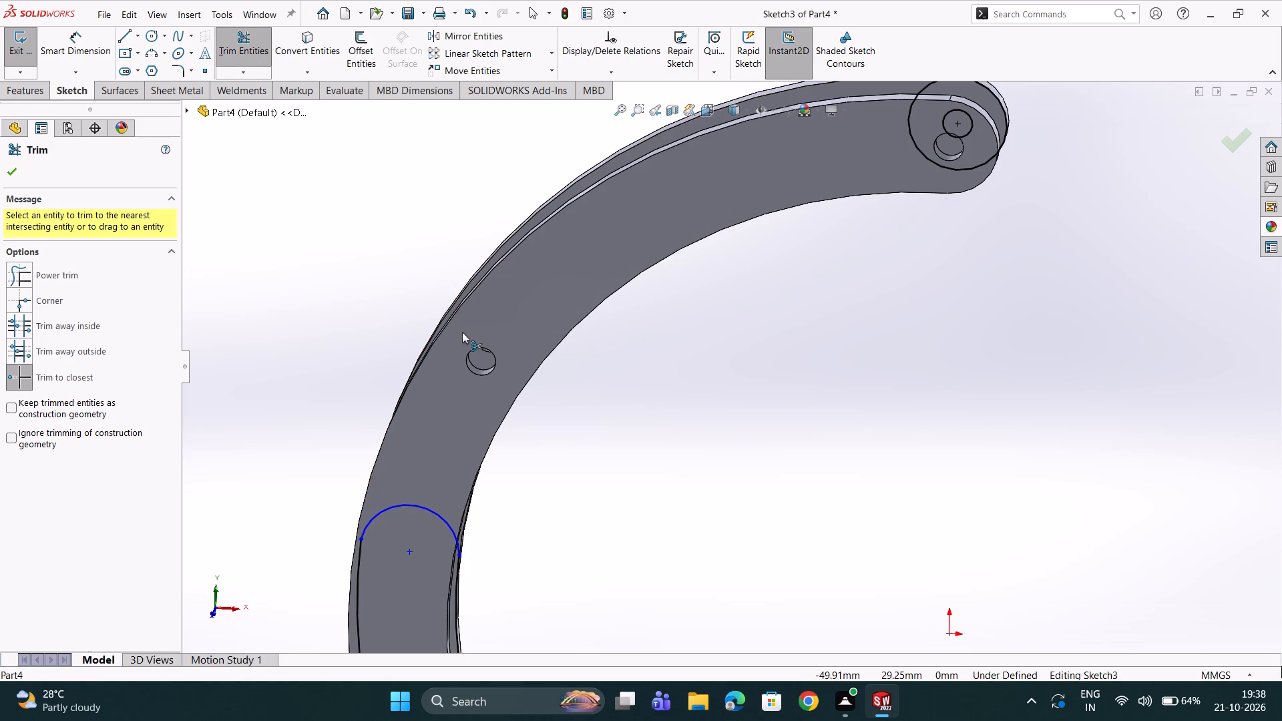
Dimension the radius of the arc topping the lower band profile and try to set it to 3 mm.
scroll(463, 332, up, 3)
scroll(523, 425, down, 9)
middle_drag(611, 429, 630, 432)
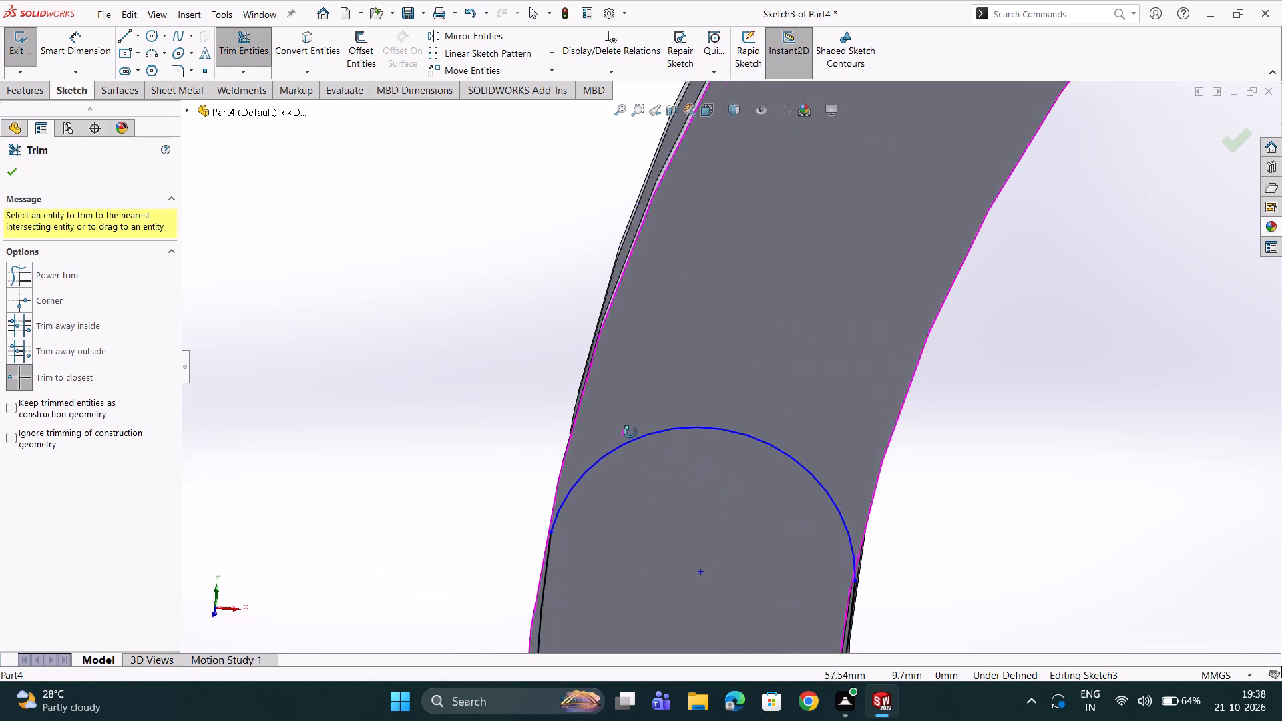
middle_drag(630, 432, 600, 385)
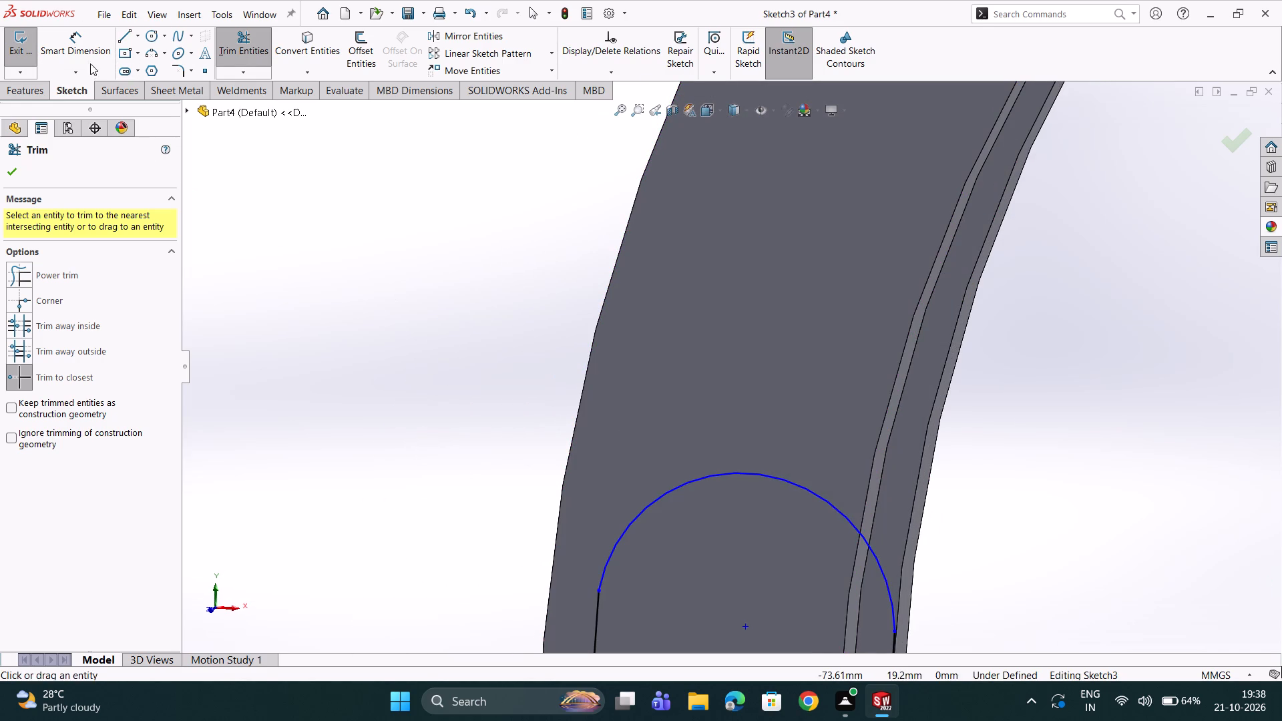
click(87, 55)
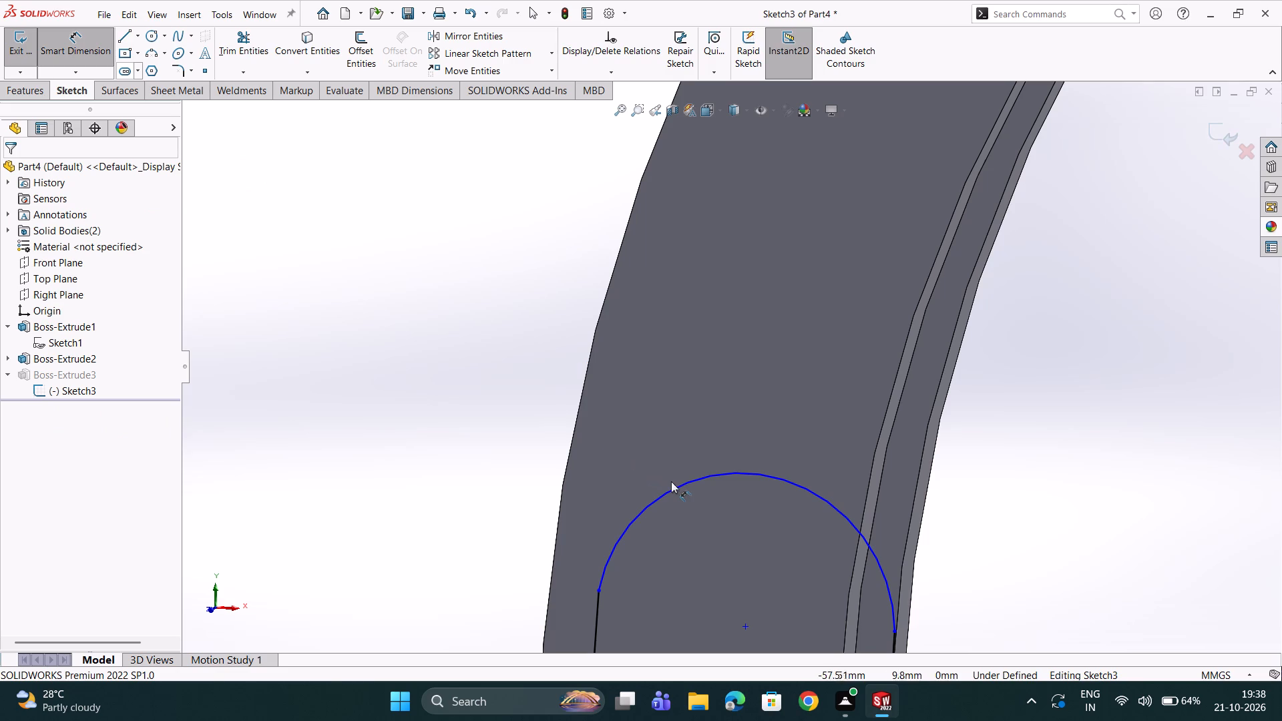
click(672, 485)
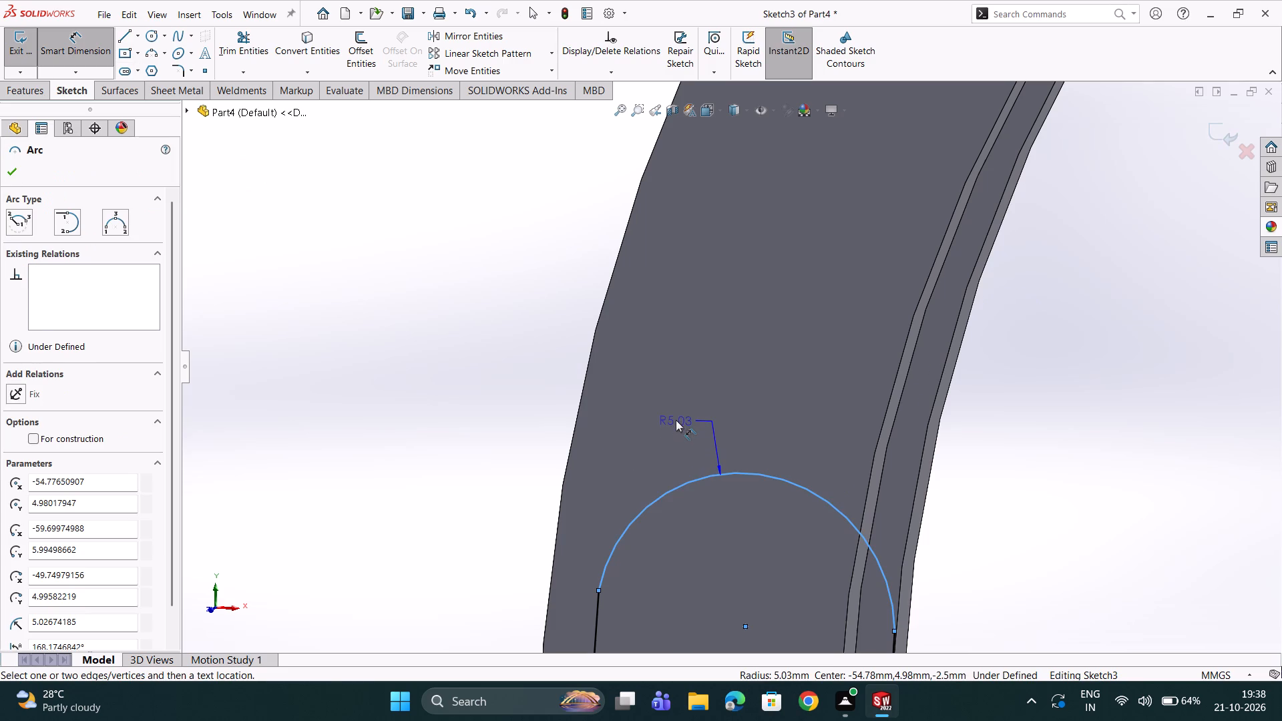
click(676, 420)
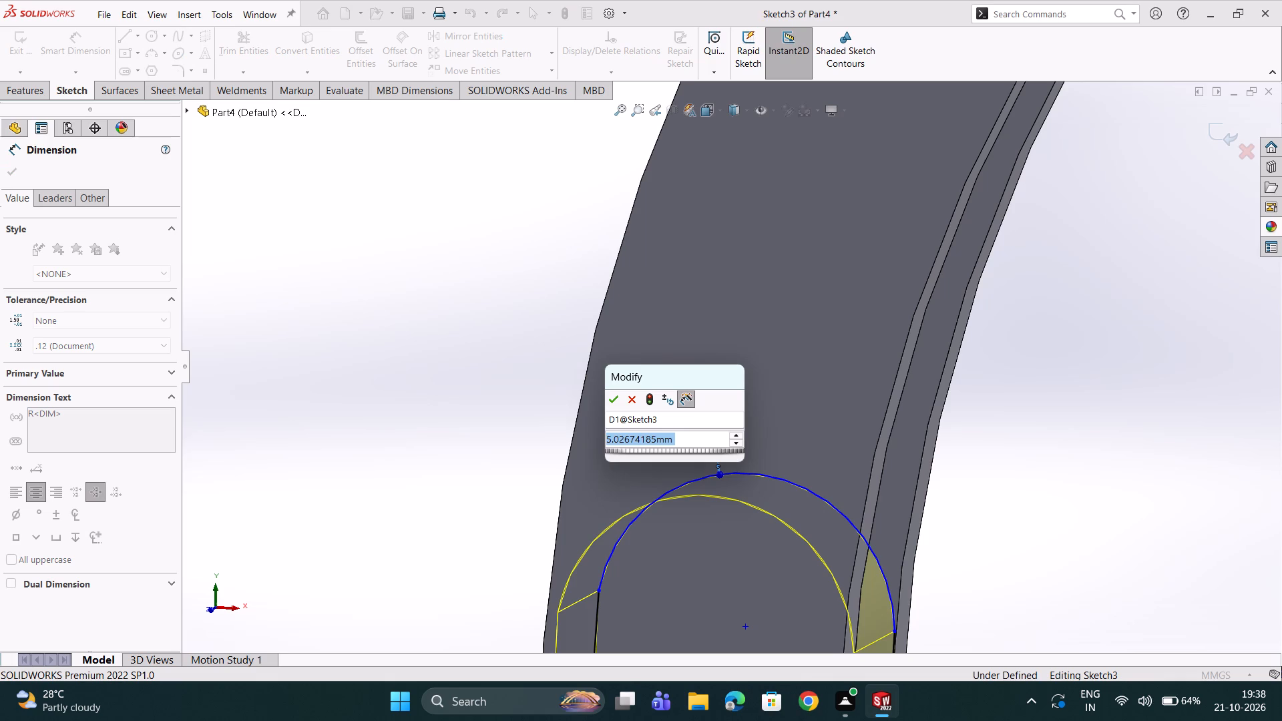
key(3)
key(Return)
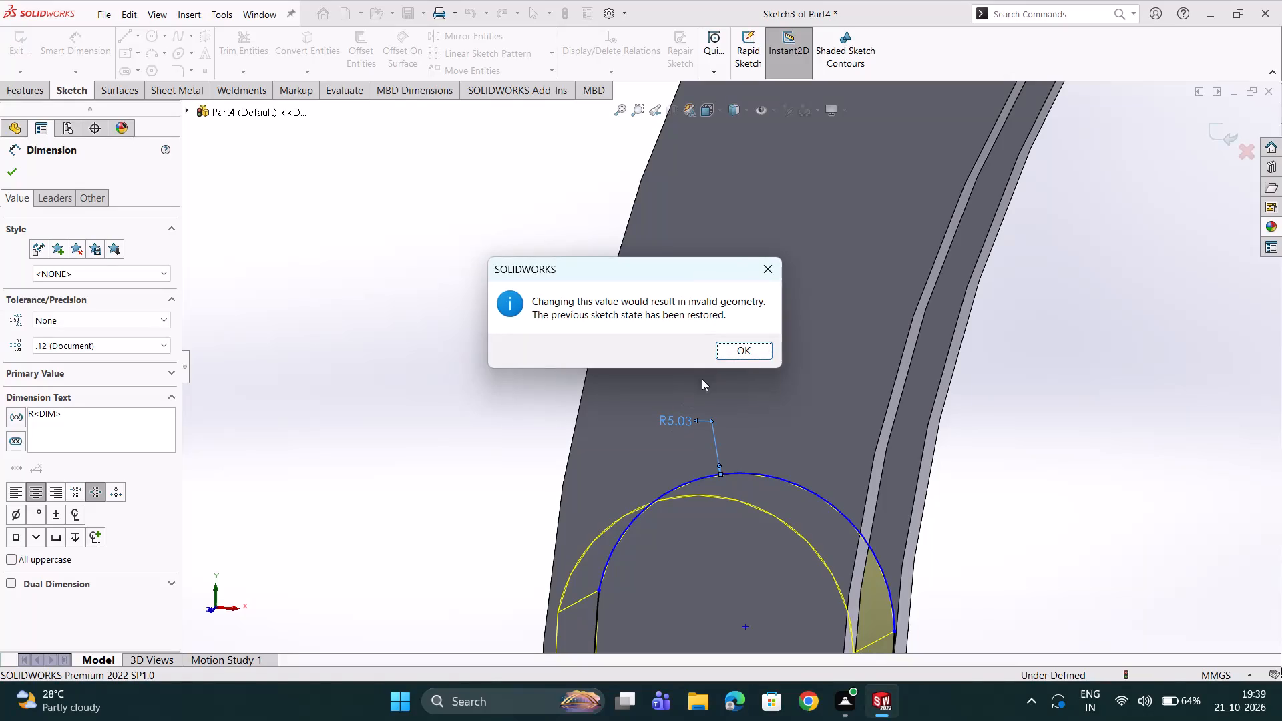
click(736, 349)
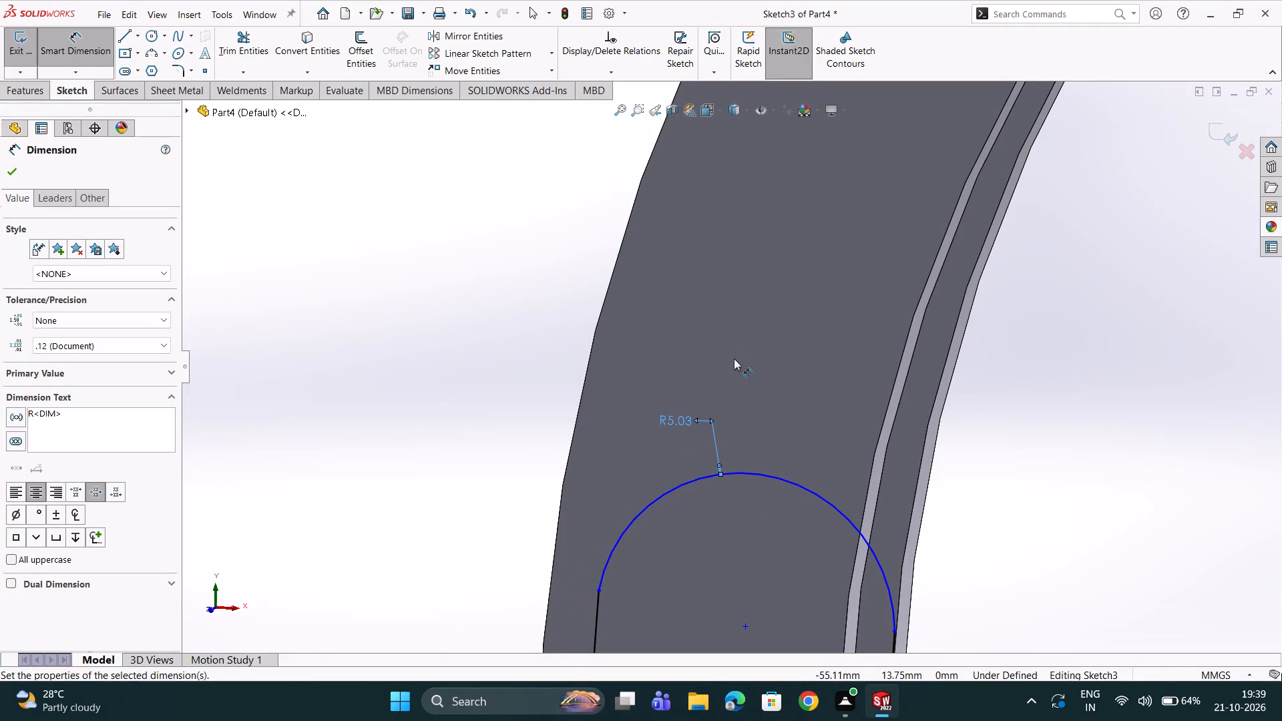
Set the top arc's radius dimension to 5 mm.
double_click(666, 421)
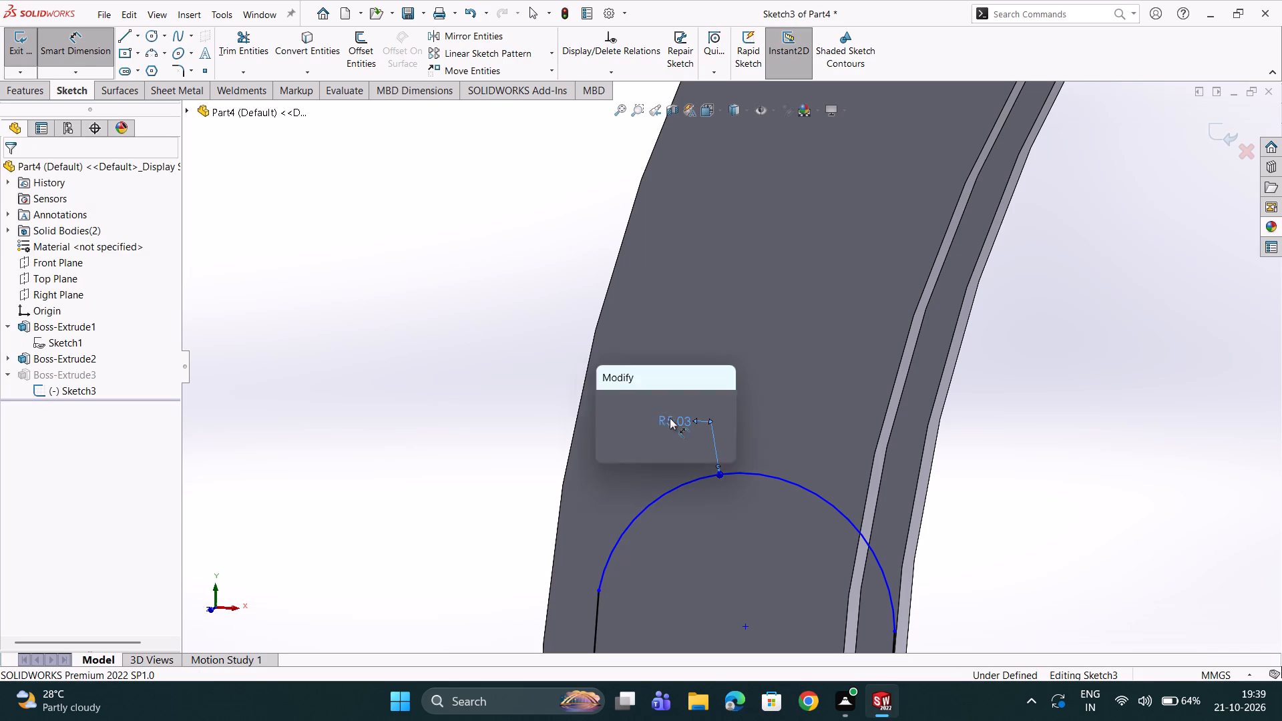
key(5)
key(Return)
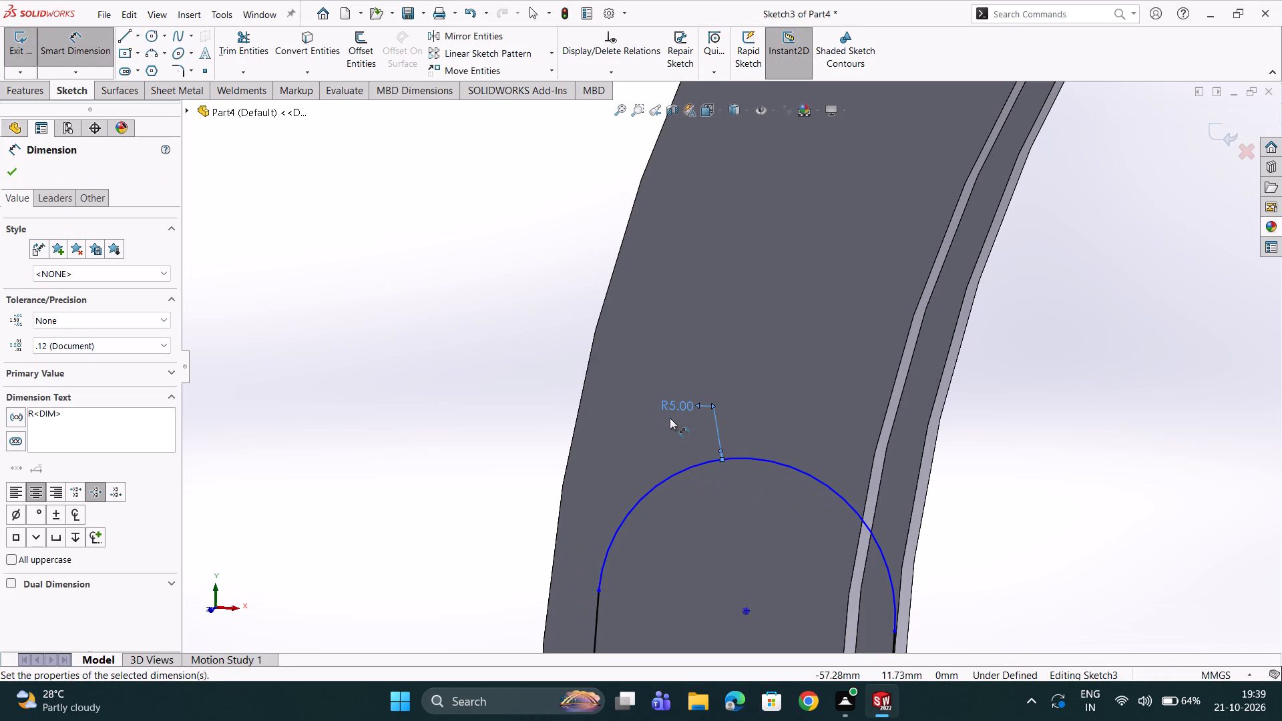
click(16, 176)
Check where the arc meets the converted edges, and exit the sketch to rebuild Boss-Extrude3 with the arc-topped profile.
scroll(430, 300, up, 5)
middle_drag(563, 367, 645, 414)
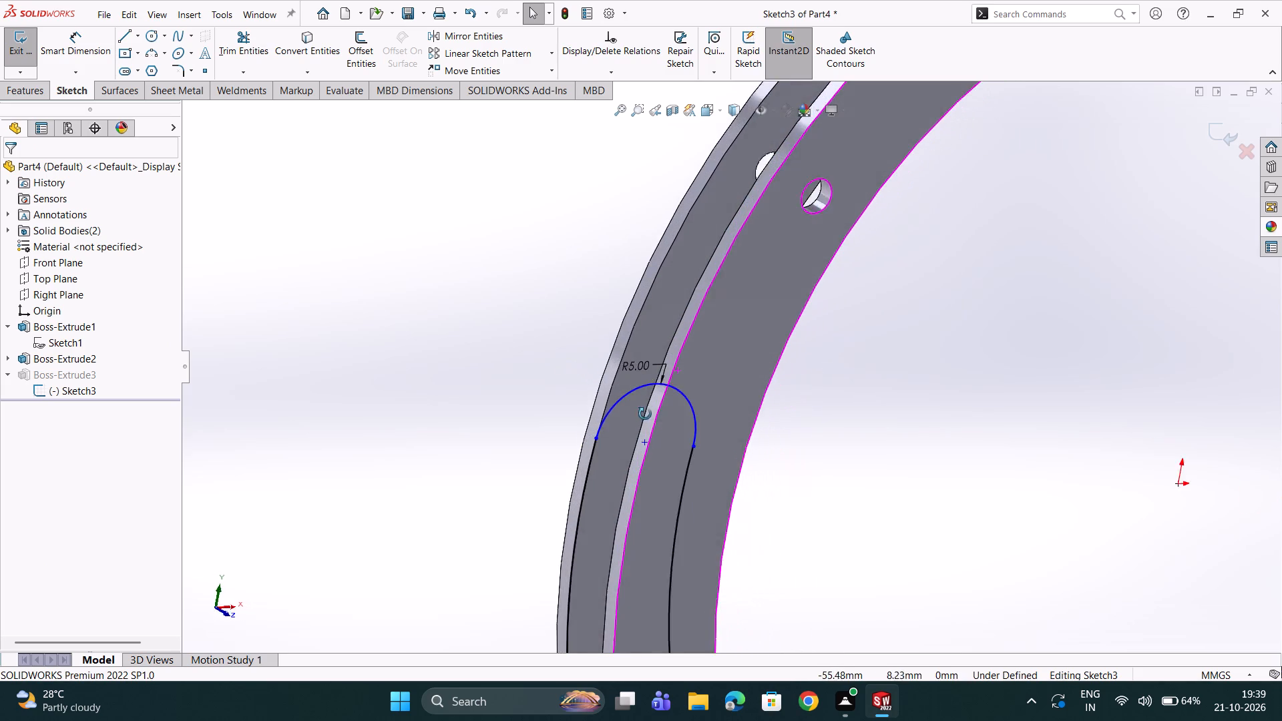
middle_drag(645, 414, 636, 425)
scroll(650, 420, down, 9)
middle_drag(623, 413, 606, 415)
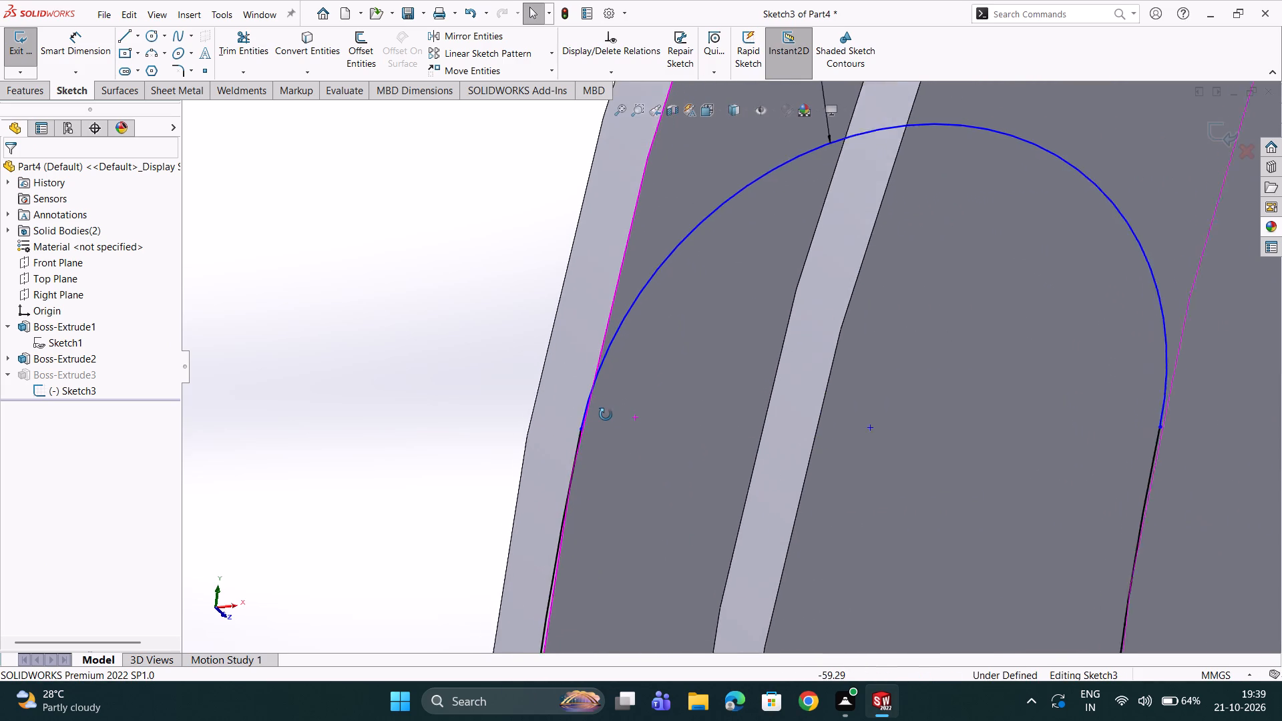
middle_drag(606, 415, 564, 369)
scroll(564, 369, up, 3)
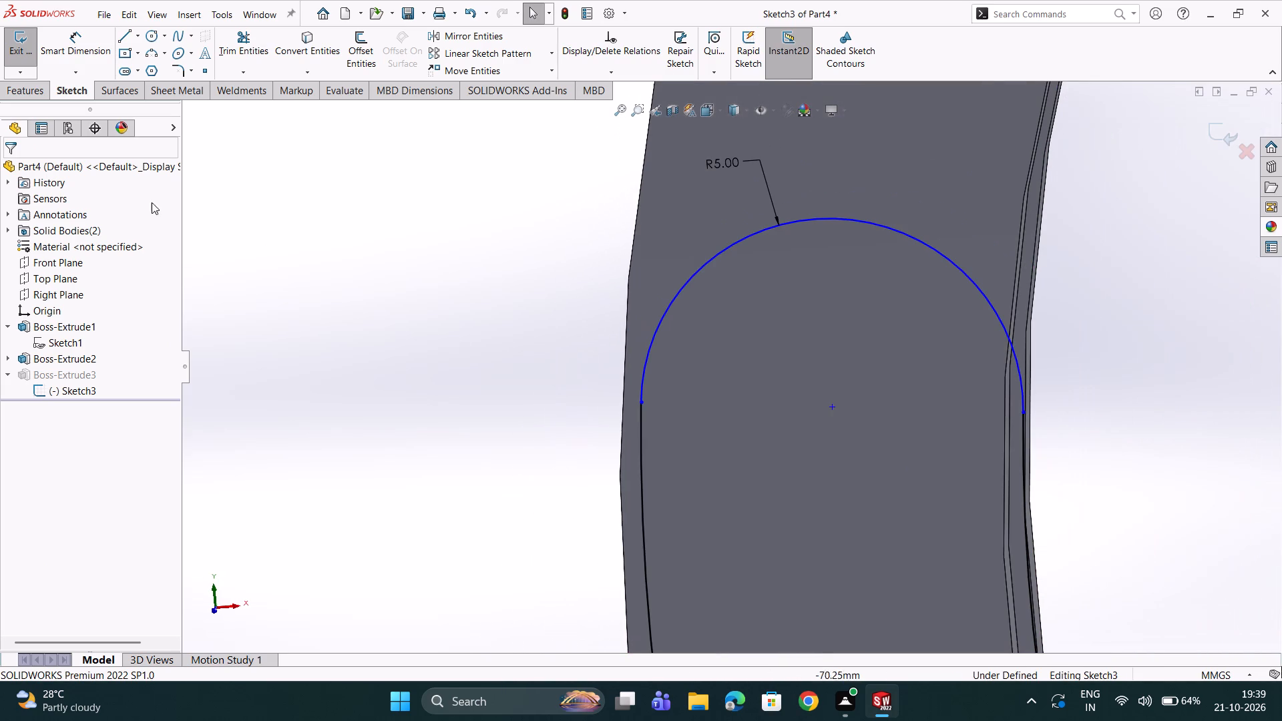
double_click(23, 89)
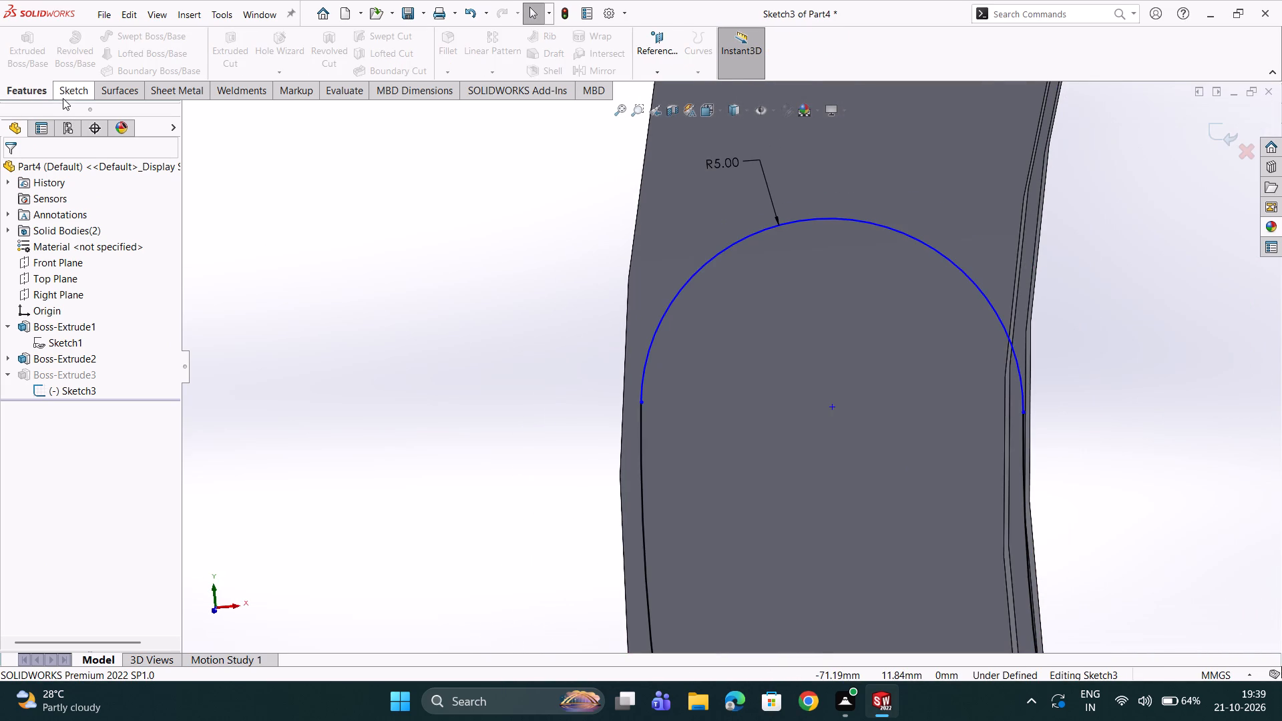
click(68, 97)
click(17, 59)
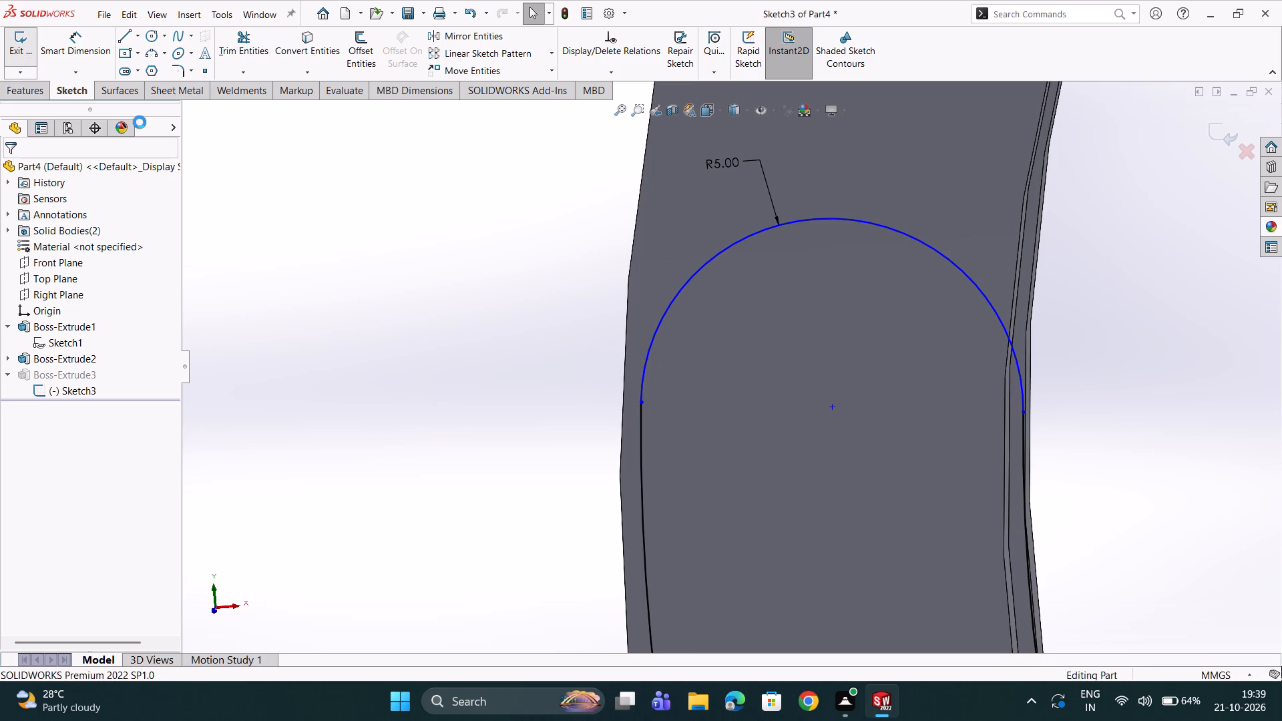
Examine the rebuilt C-shaped part from several sides, including the rounded end of the lower band between the two plates.
scroll(357, 233, up, 2)
middle_drag(363, 236, 531, 310)
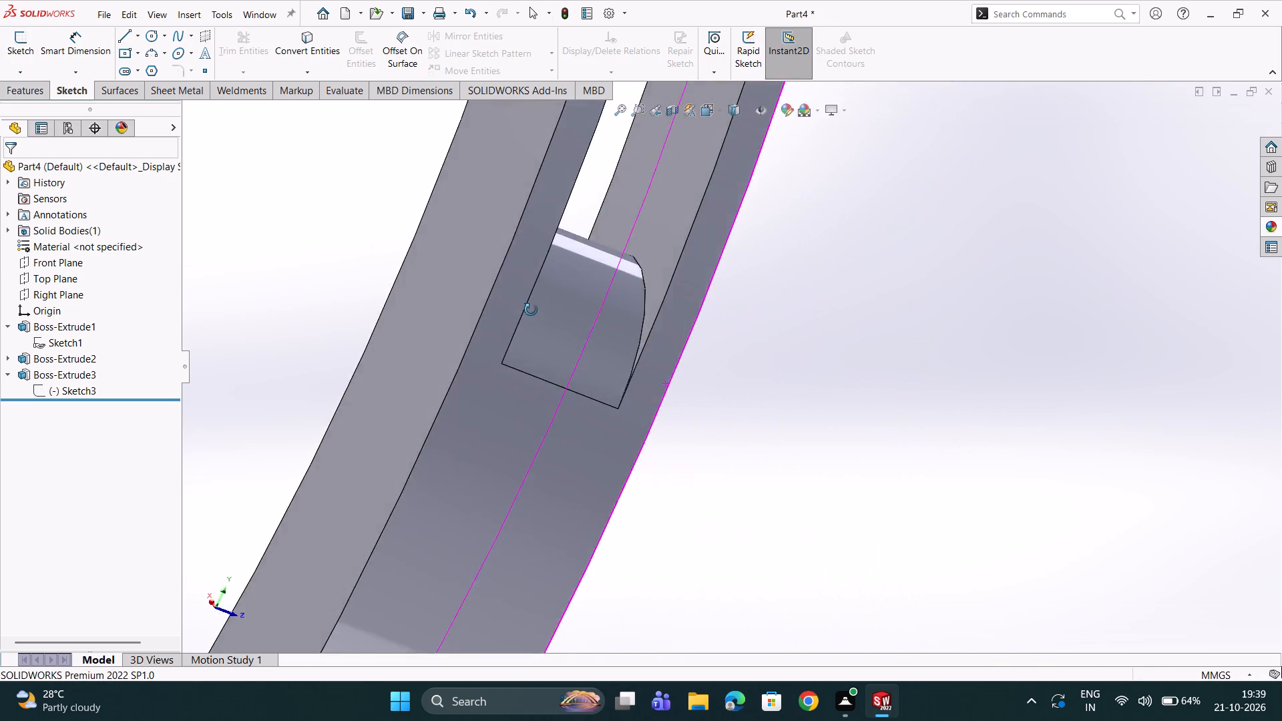
middle_drag(531, 310, 574, 142)
scroll(497, 166, up, 10)
middle_drag(652, 226, 626, 328)
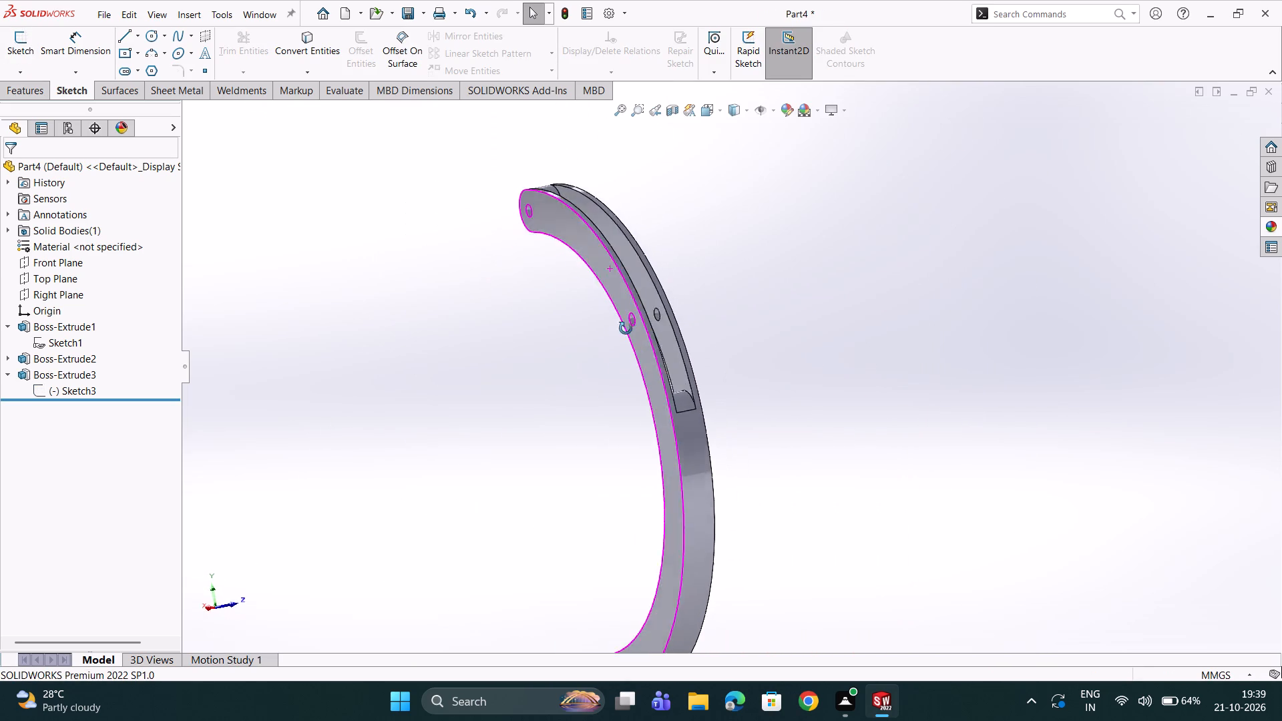
middle_drag(626, 328, 617, 419)
scroll(620, 388, up, 6)
middle_drag(660, 340, 646, 381)
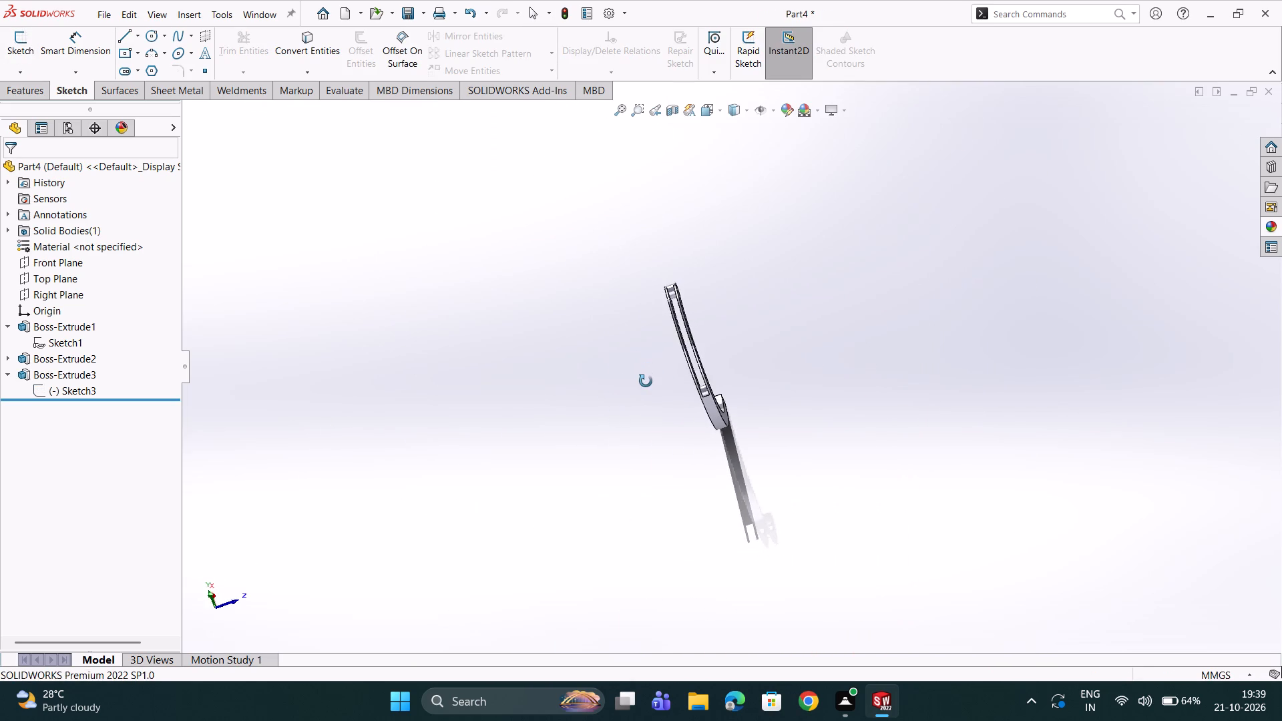
middle_drag(646, 381, 648, 370)
scroll(644, 360, down, 8)
scroll(790, 334, up, 3)
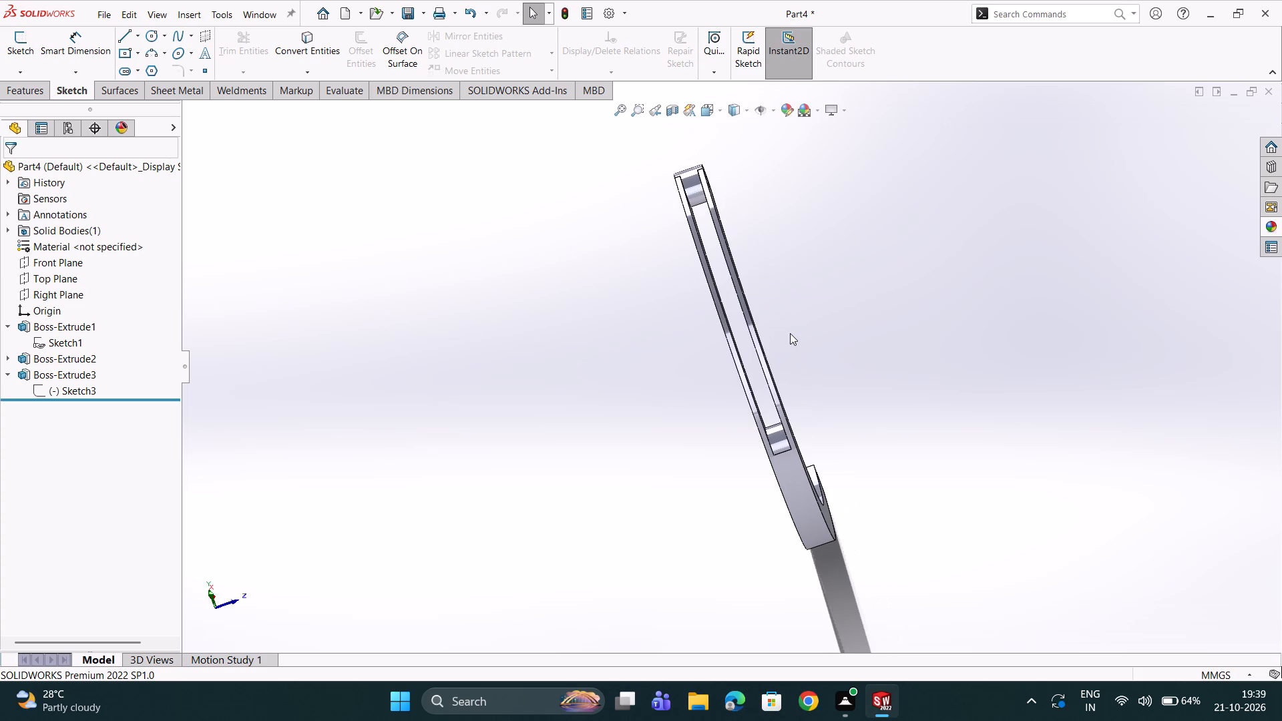
middle_drag(790, 333, 505, 257)
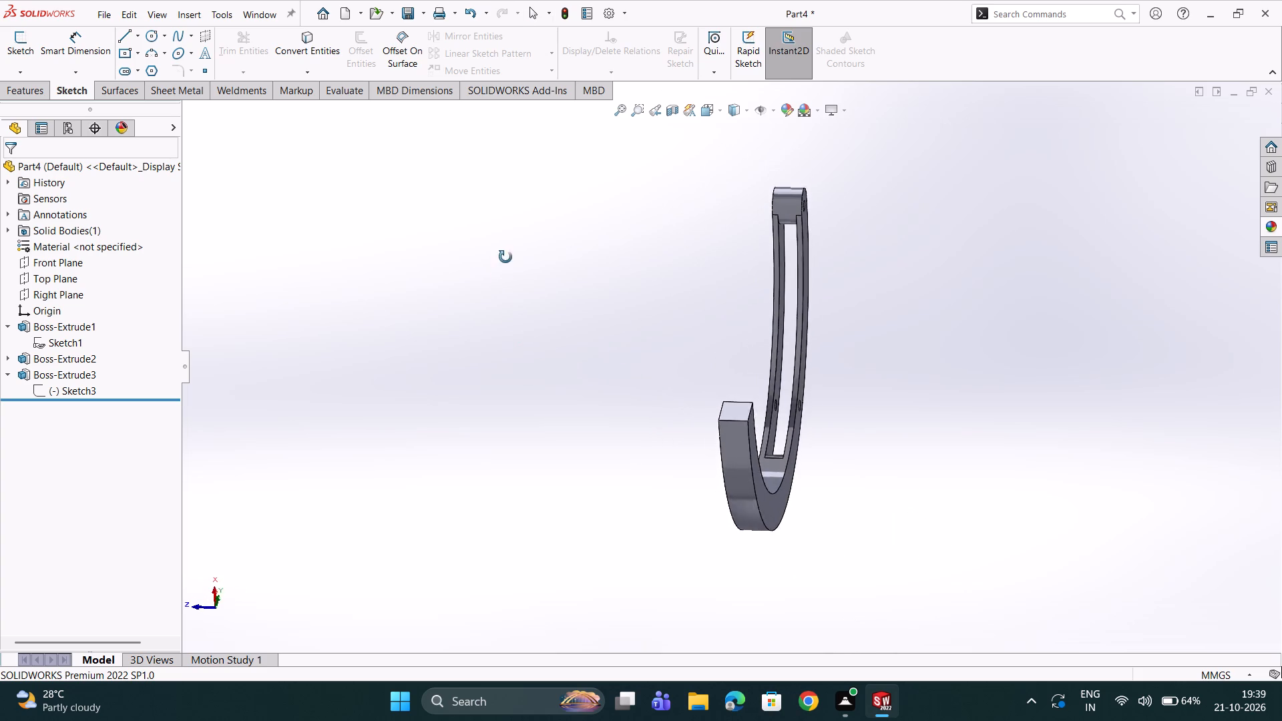
middle_drag(505, 257, 771, 337)
middle_drag(770, 336, 652, 312)
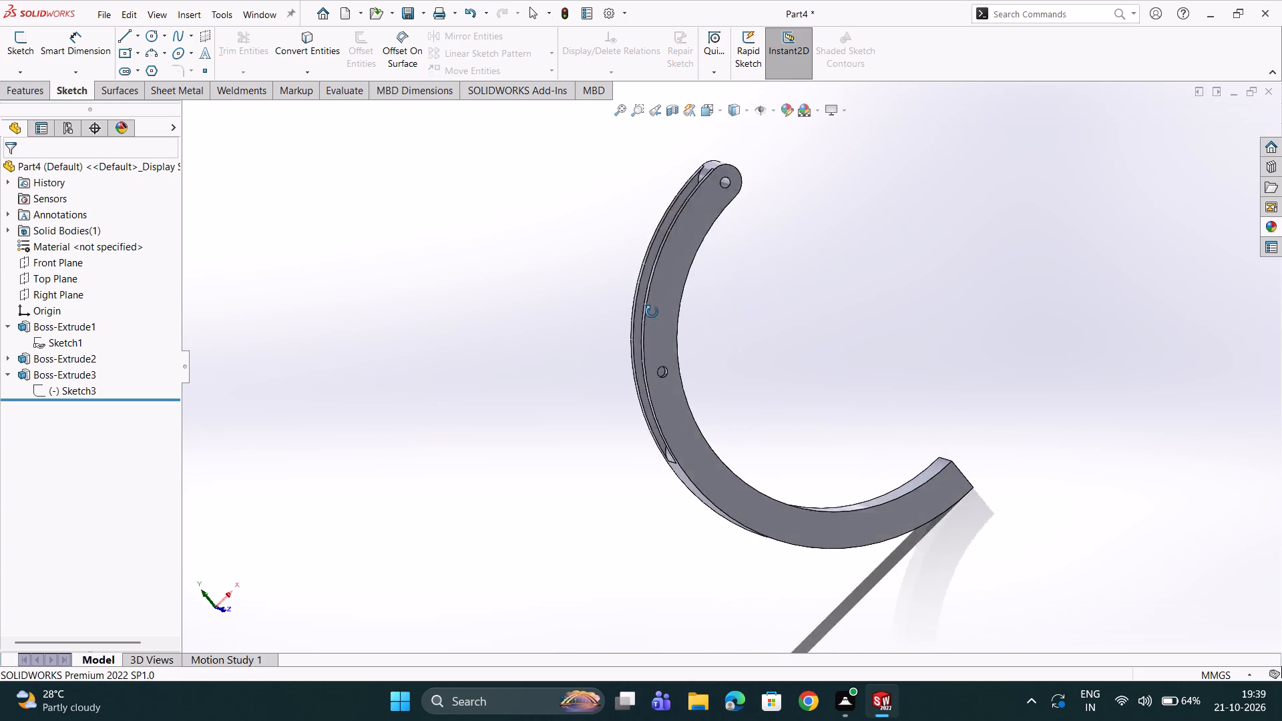
middle_drag(652, 312, 600, 350)
scroll(533, 319, down, 1)
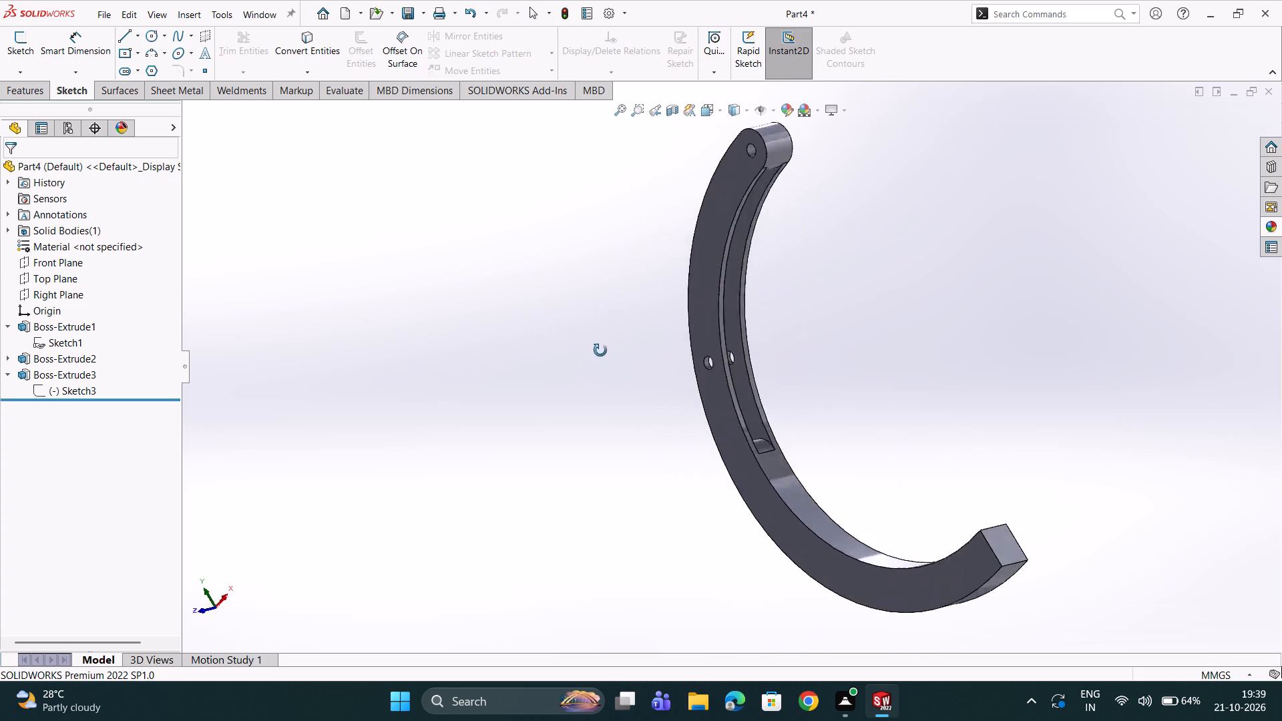
middle_drag(600, 350, 618, 354)
scroll(618, 354, up, 3)
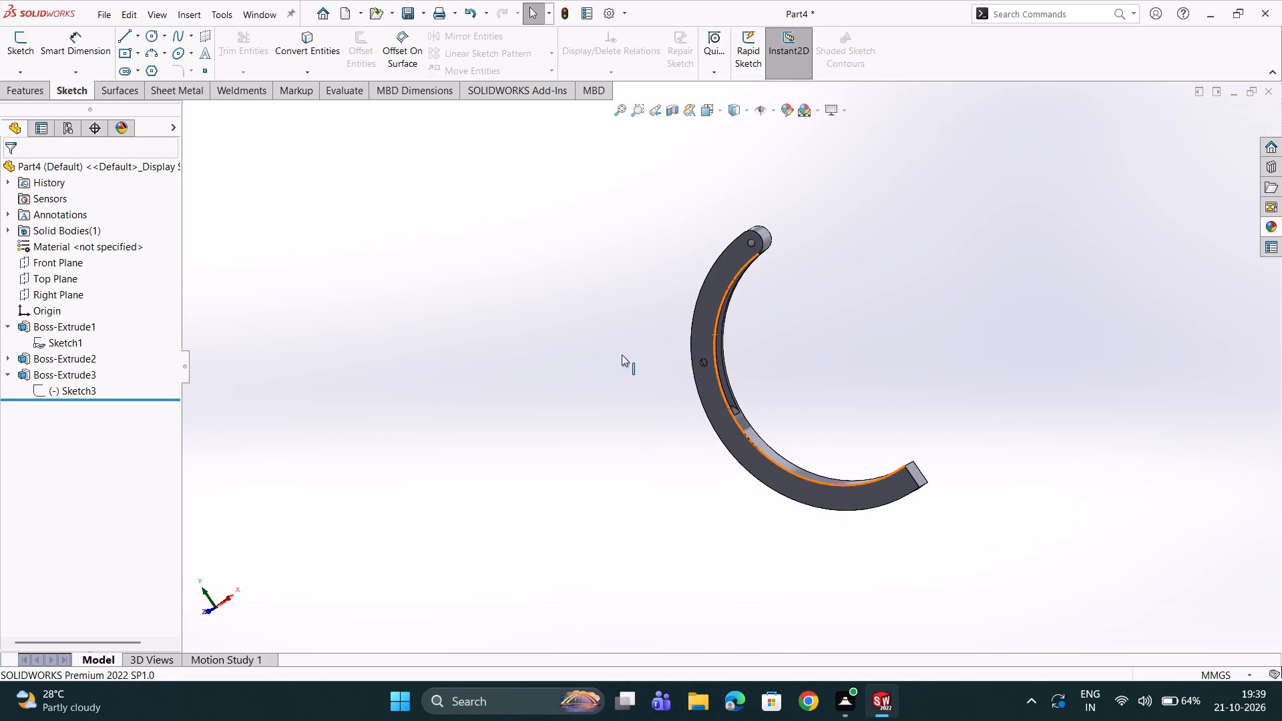
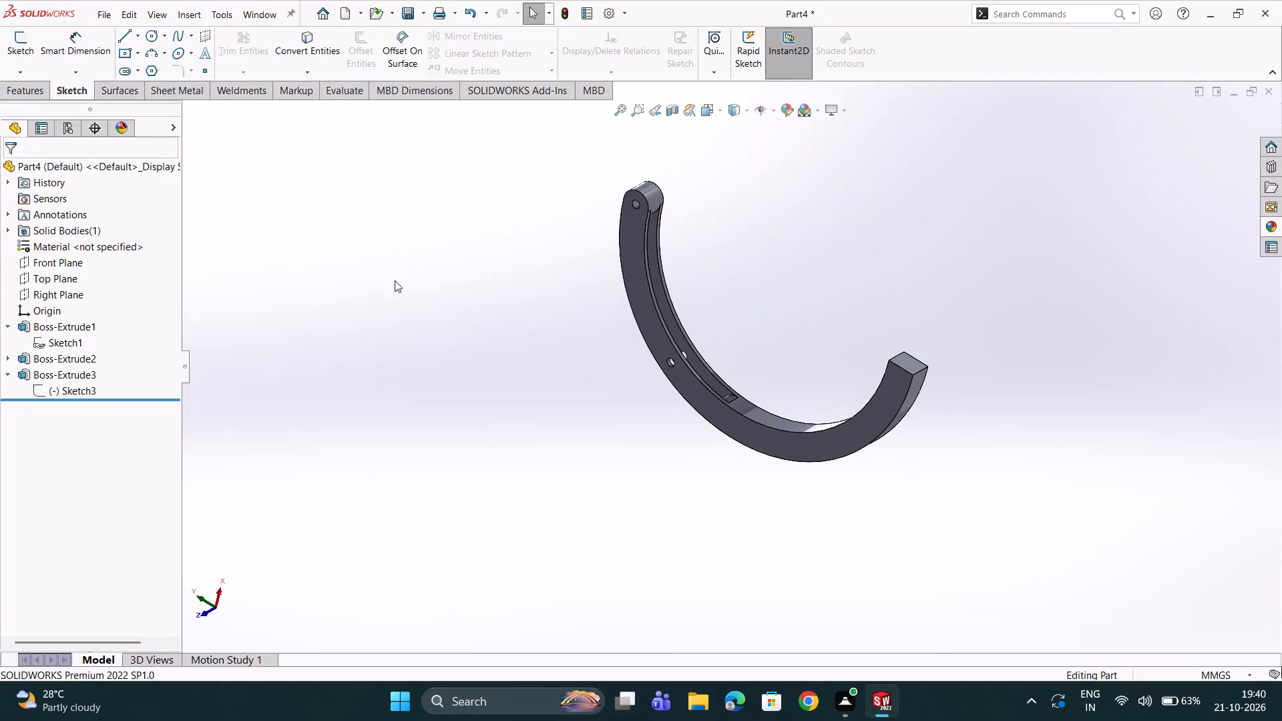
Edit the appearance of the whole part and colour it yellow using the standard swatches.
click(114, 166)
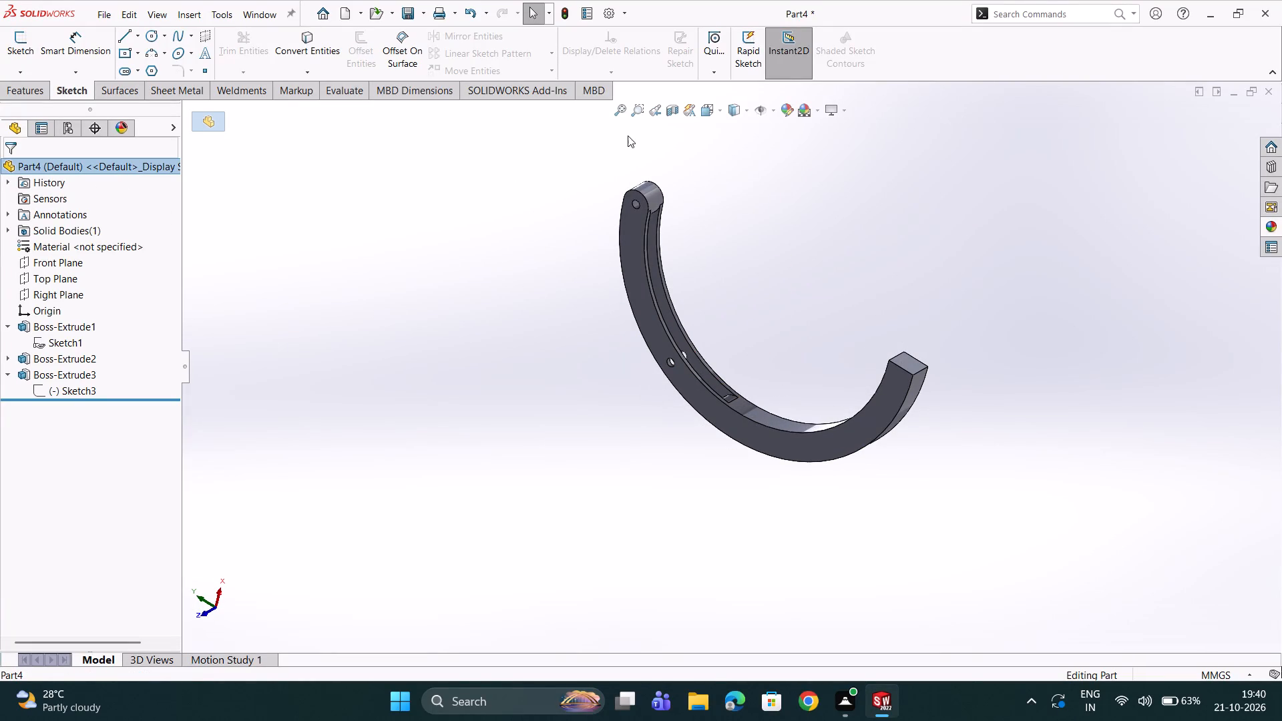
click(786, 108)
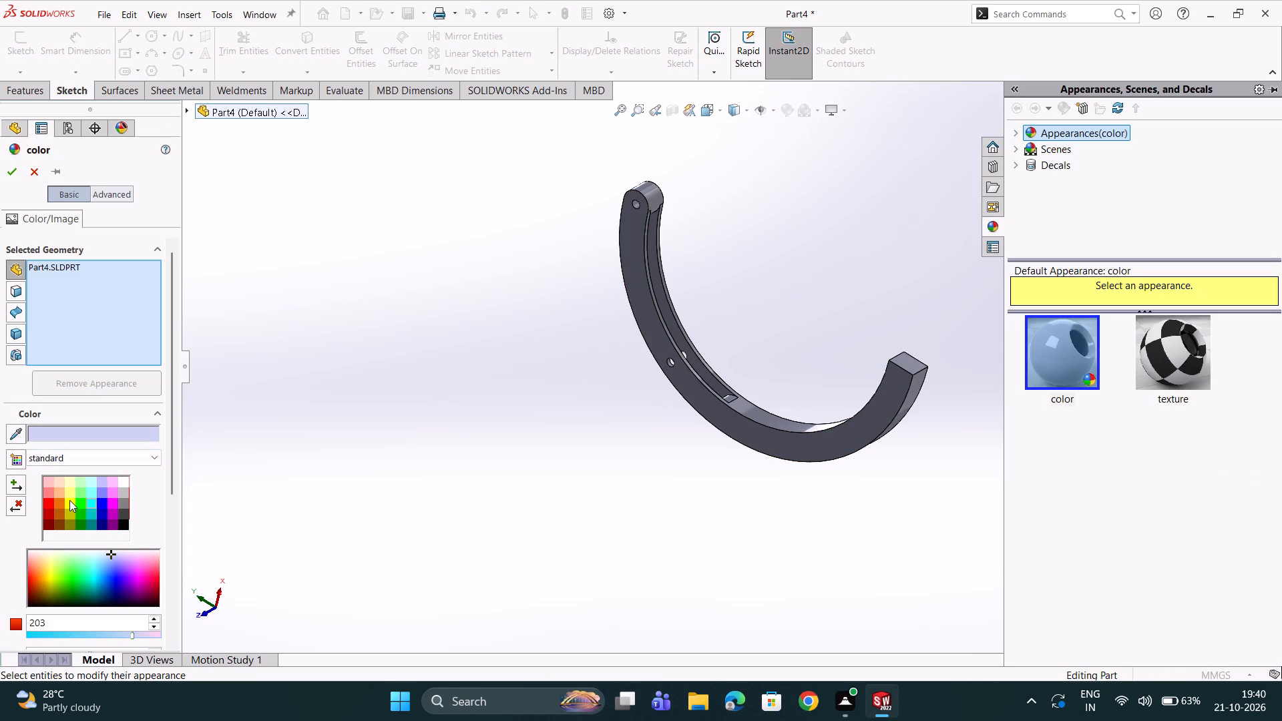
double_click(69, 500)
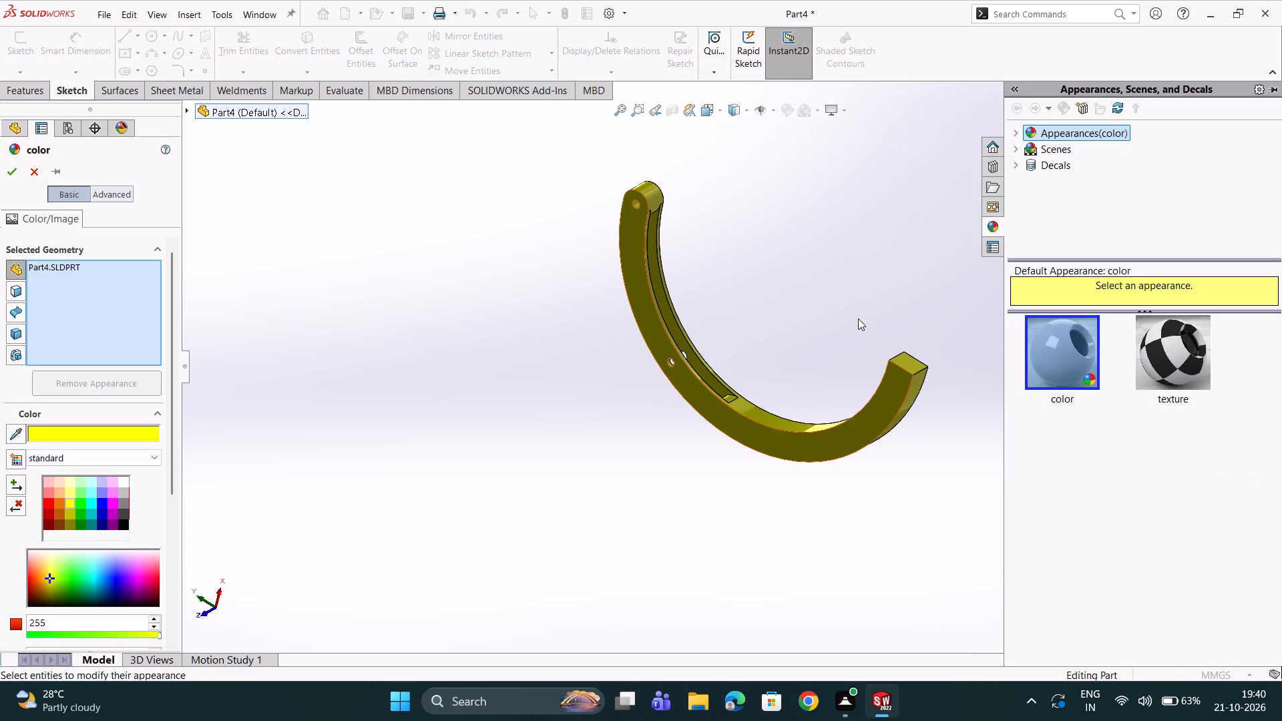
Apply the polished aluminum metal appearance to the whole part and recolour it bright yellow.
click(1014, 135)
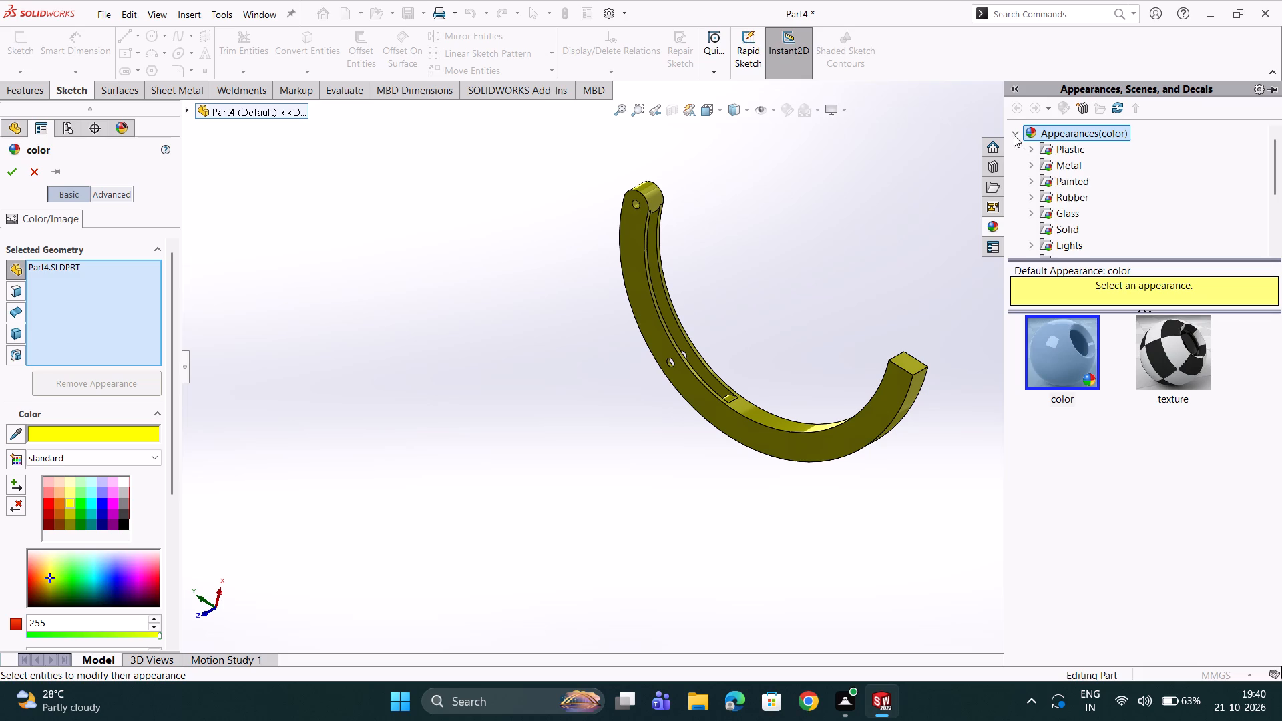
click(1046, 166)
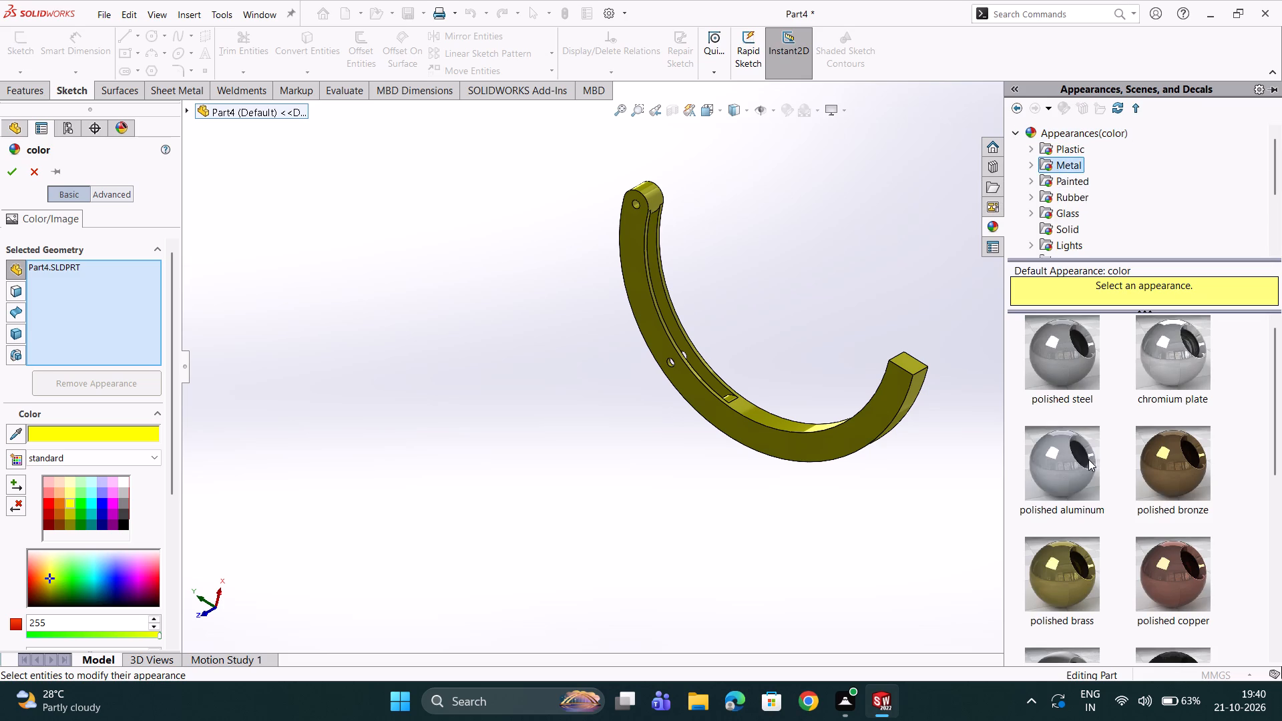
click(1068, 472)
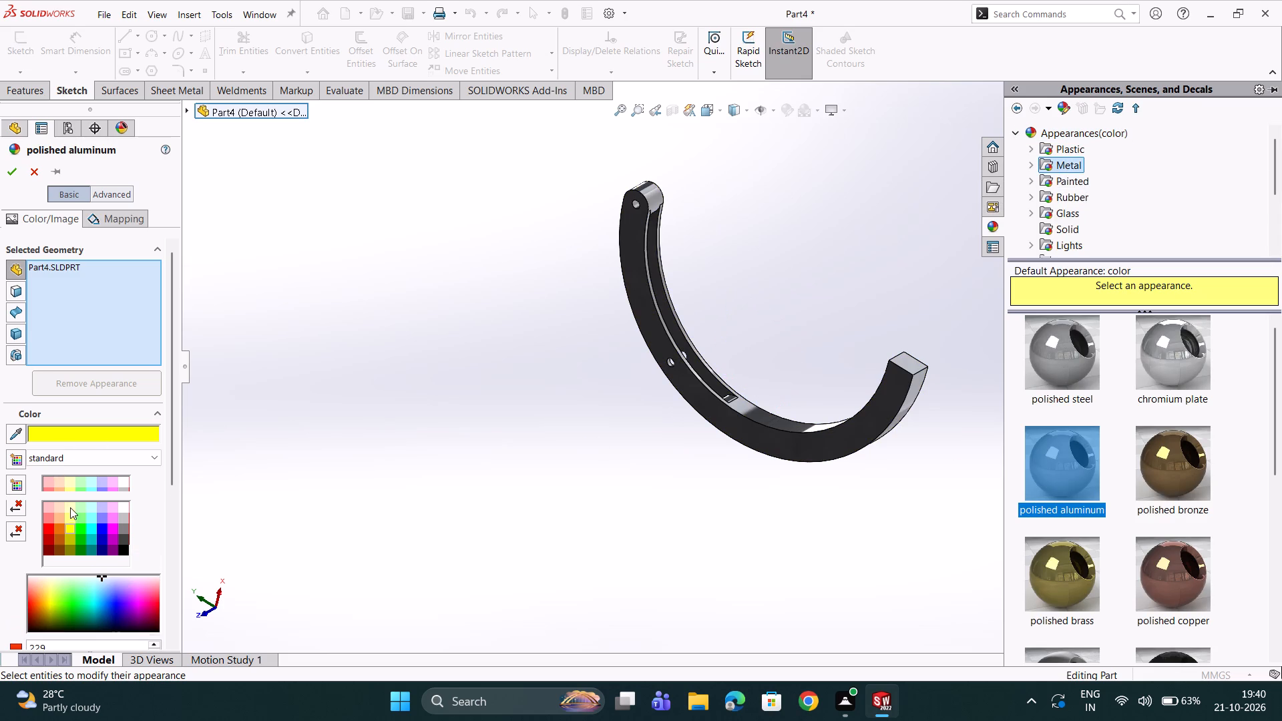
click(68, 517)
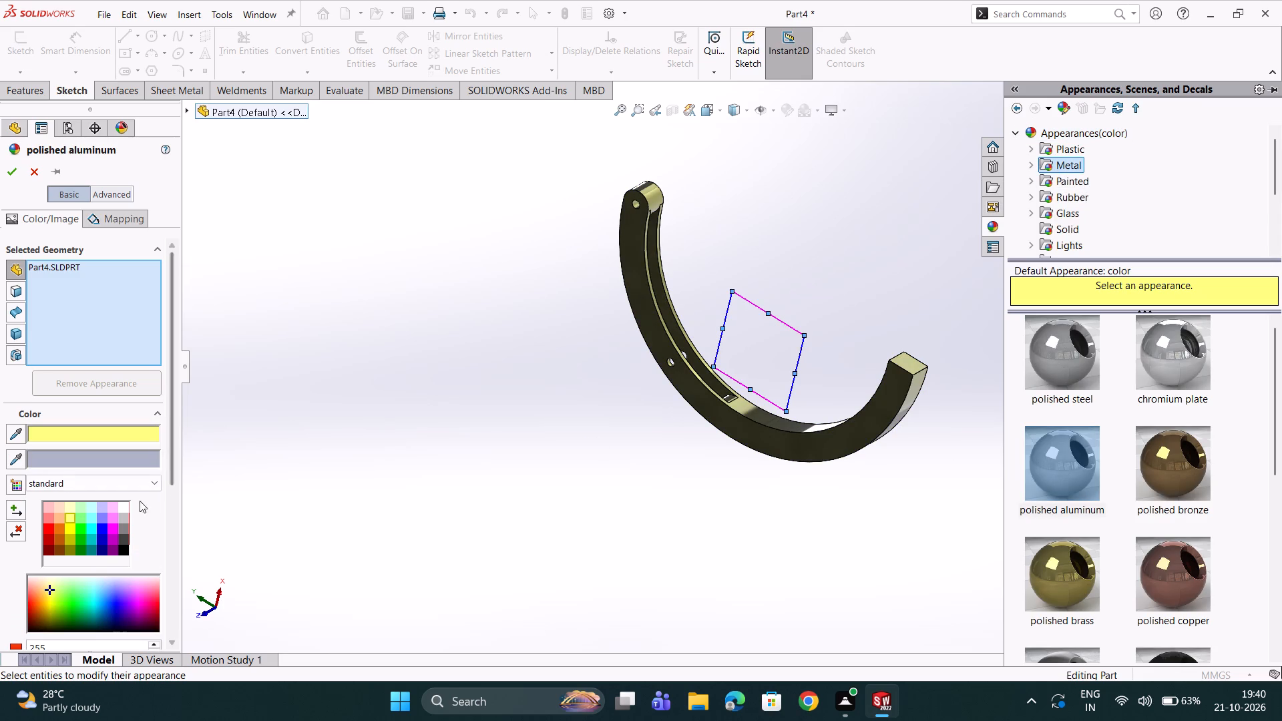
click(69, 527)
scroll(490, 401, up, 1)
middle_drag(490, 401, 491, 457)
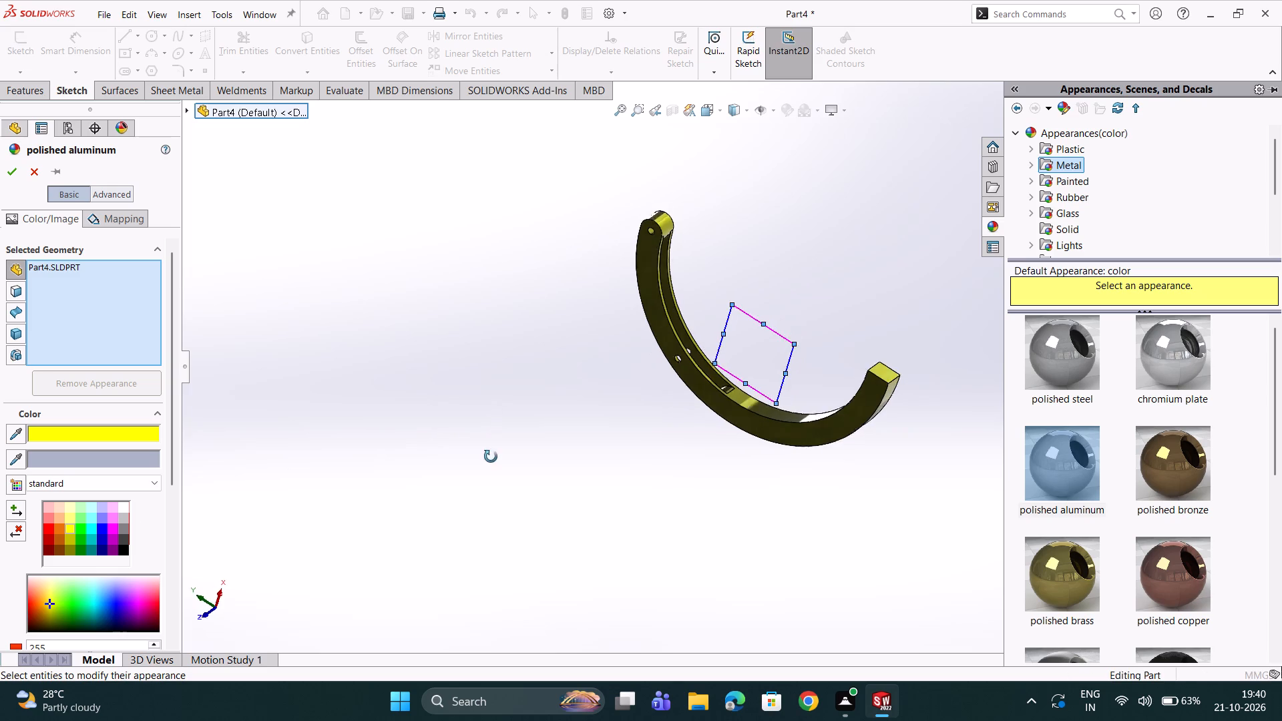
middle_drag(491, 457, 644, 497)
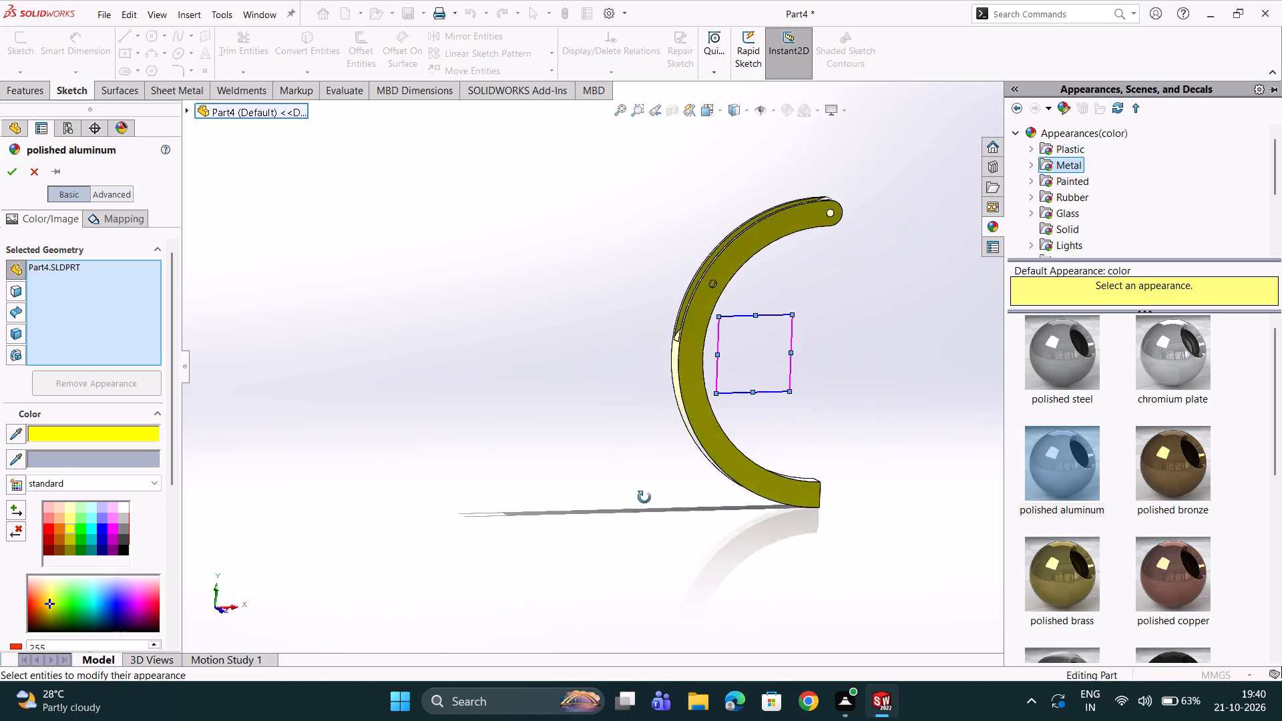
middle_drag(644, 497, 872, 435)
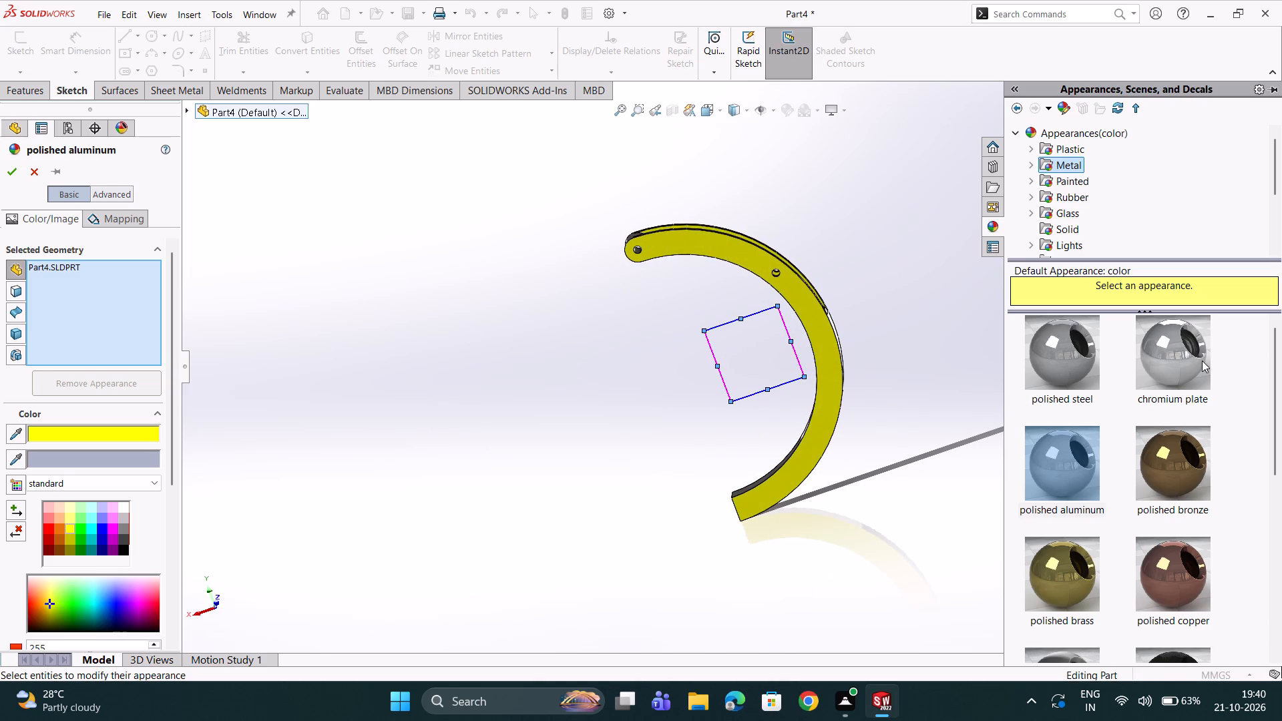
Apply the chromium plate metal appearance to the whole part, recolour it bright yellow and accept the appearance.
click(1195, 365)
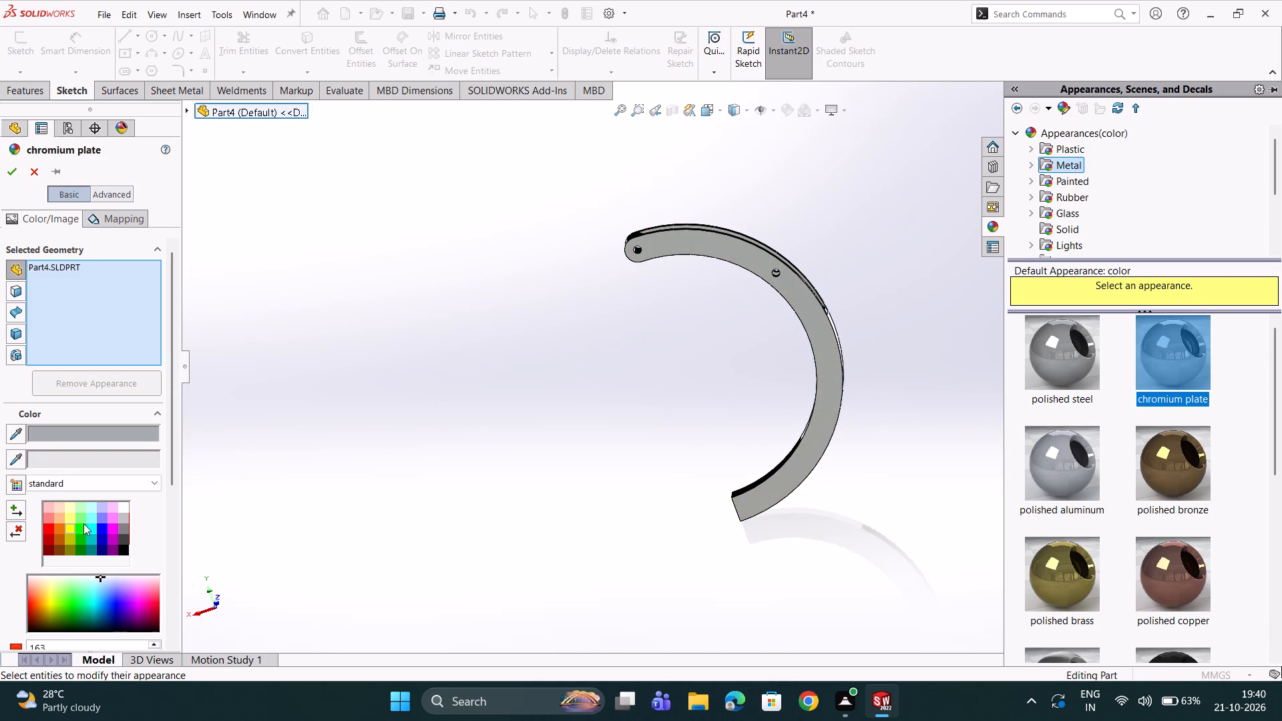
click(69, 527)
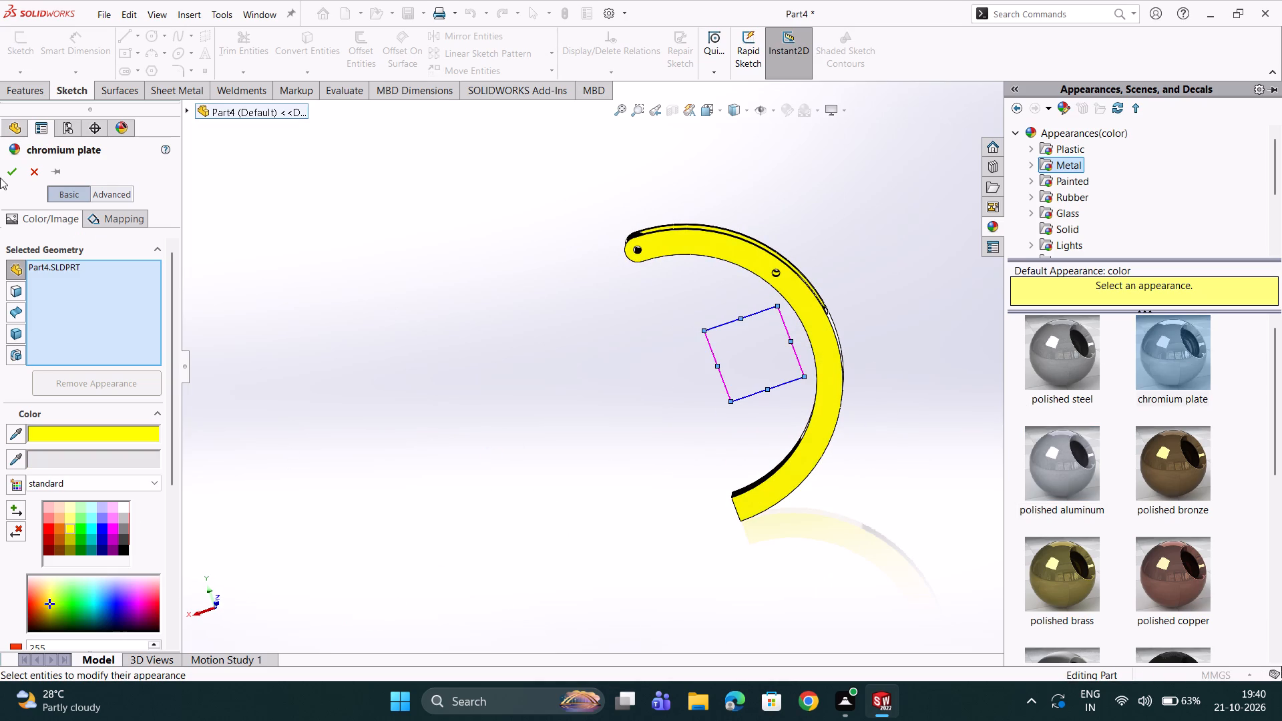
click(6, 172)
Set the display scene behind the part to Plain White.
click(571, 314)
scroll(593, 304, down, 3)
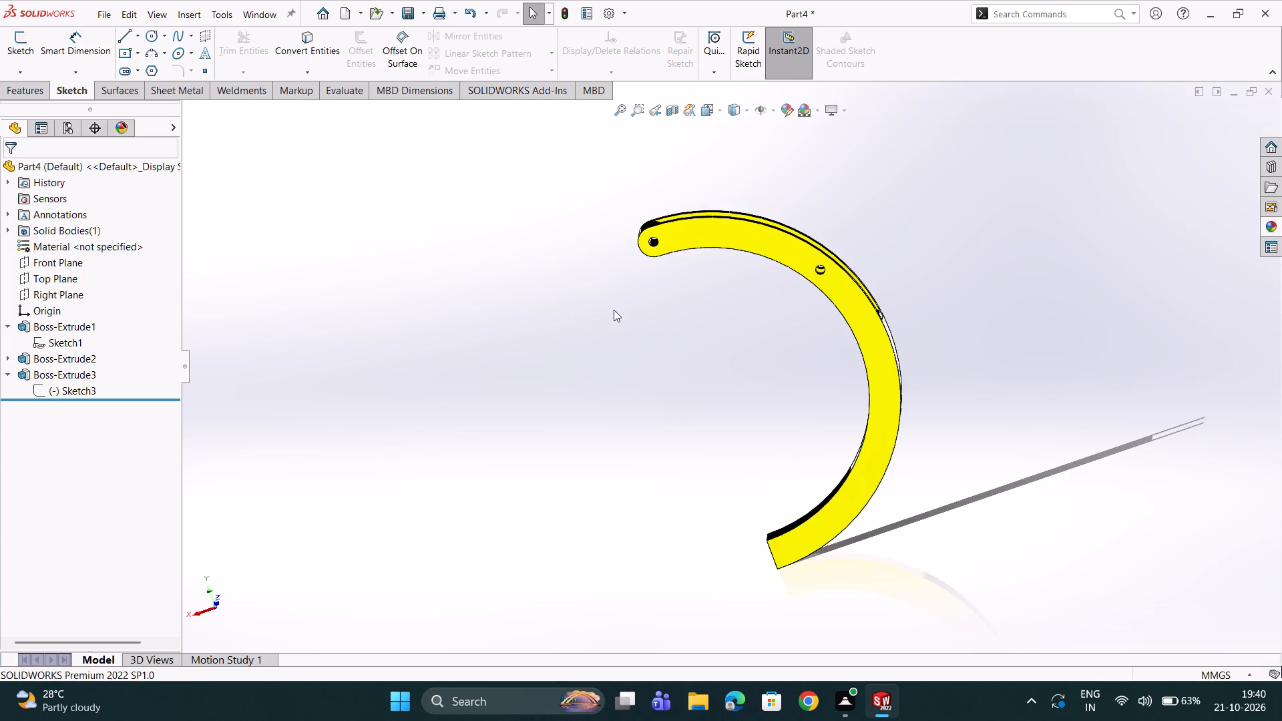
middle_drag(614, 310, 250, 505)
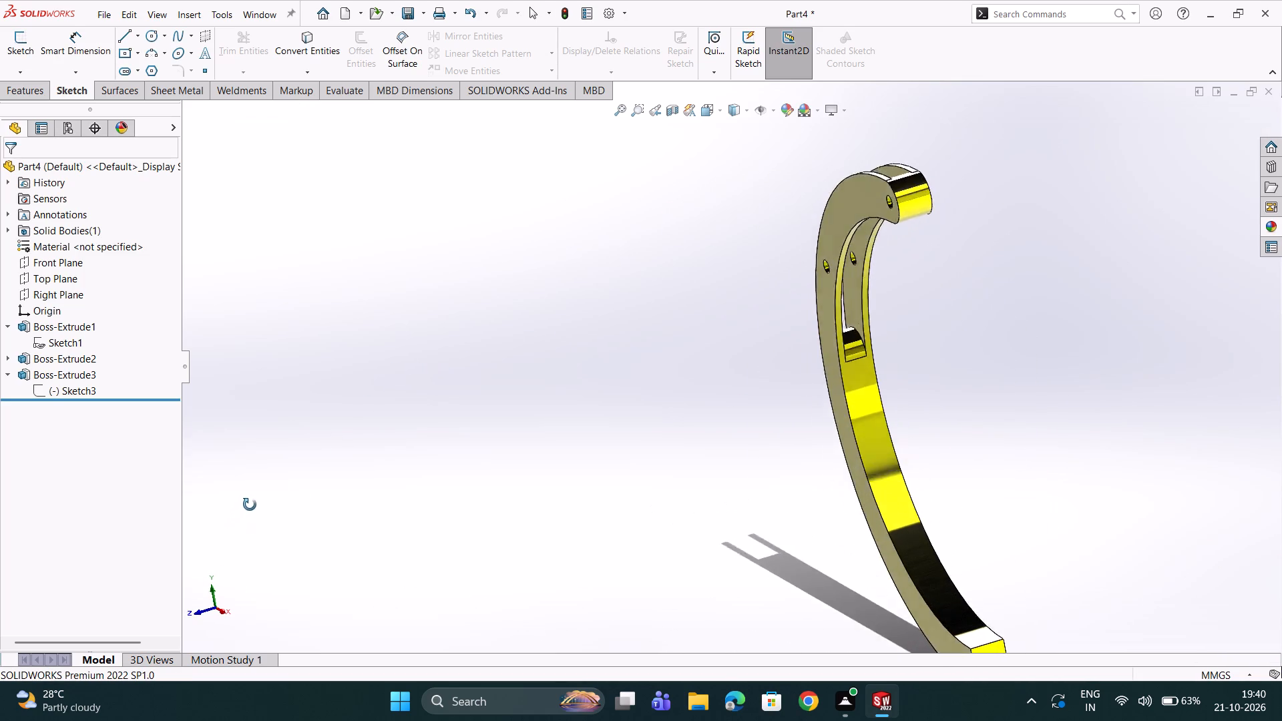
scroll(250, 505, up, 2)
middle_drag(250, 505, 250, 505)
scroll(497, 395, up, 2)
scroll(785, 264, down, 2)
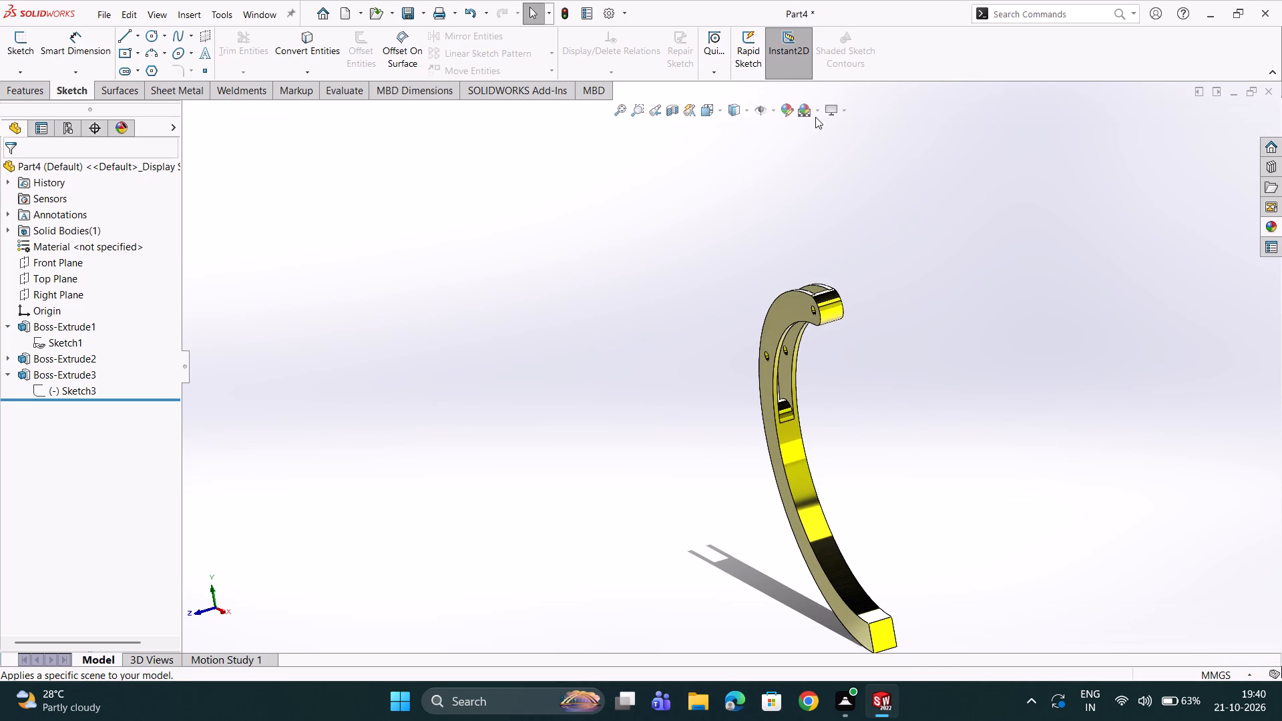
click(815, 111)
click(827, 150)
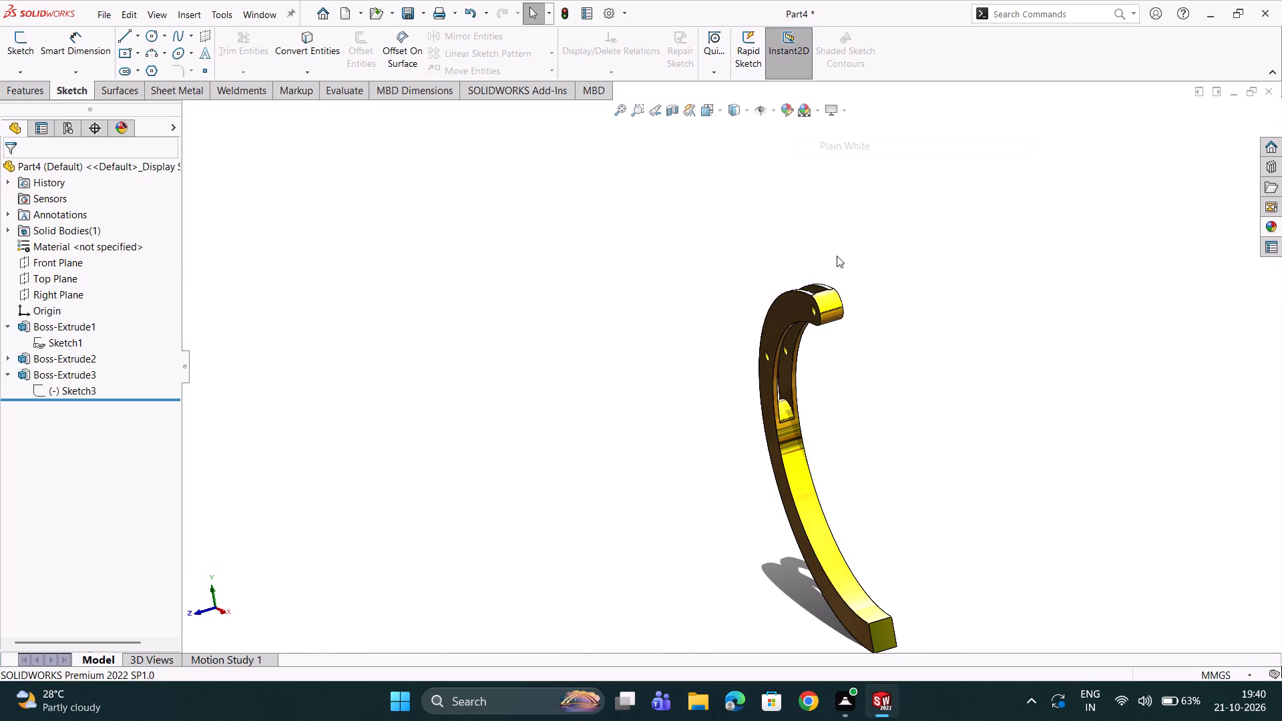
Examine the yellow curved arm from several sides against the white background.
middle_drag(779, 433, 634, 558)
scroll(634, 558, up, 3)
scroll(796, 437, down, 2)
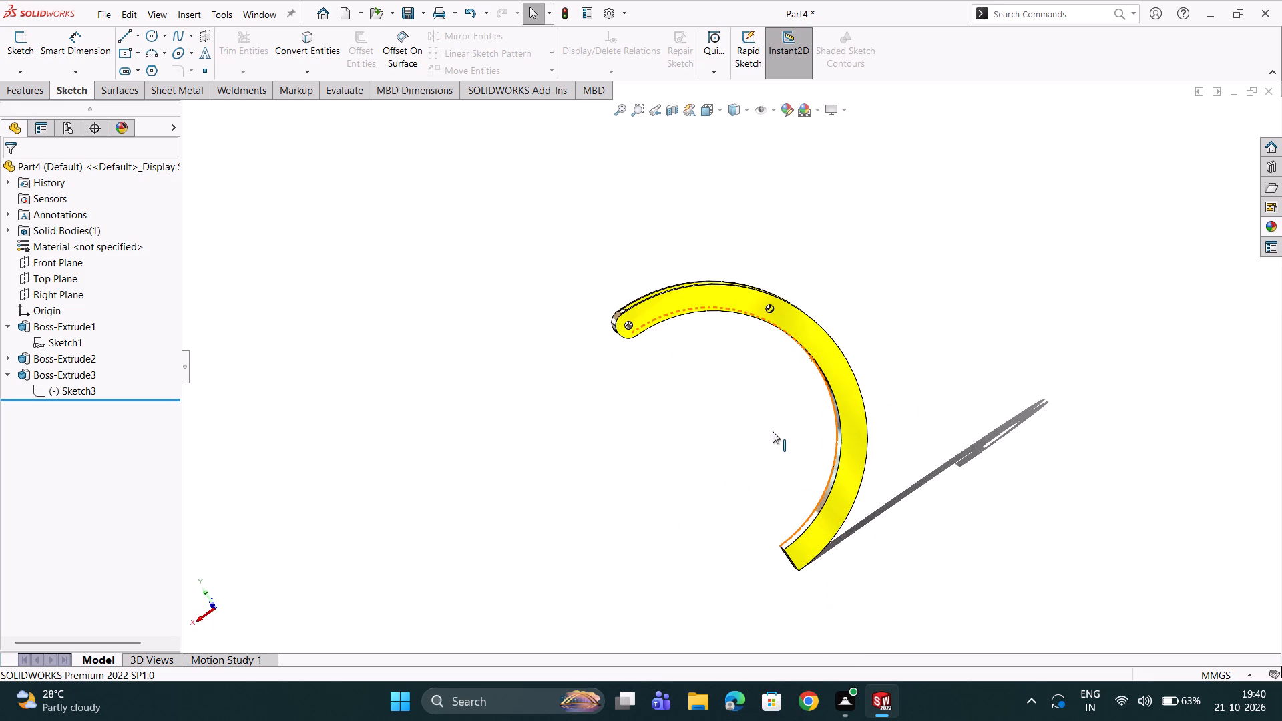
click(771, 432)
middle_drag(773, 429, 664, 523)
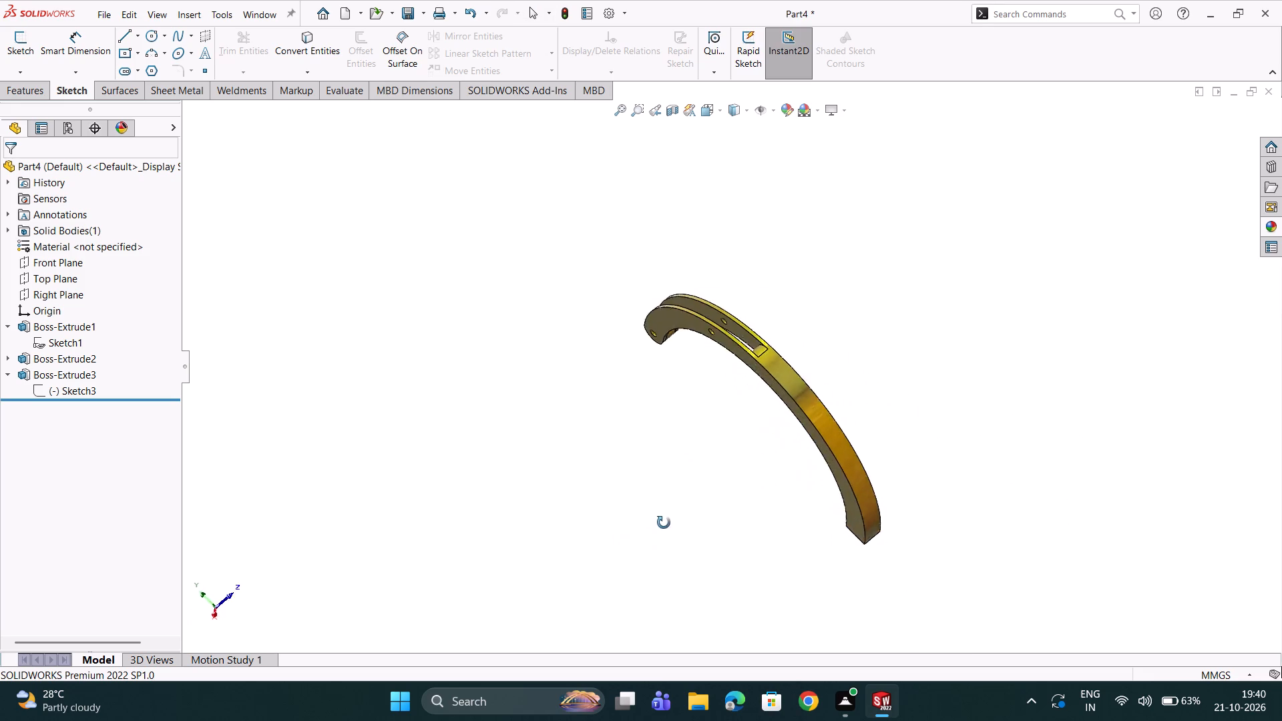
middle_drag(664, 523, 951, 473)
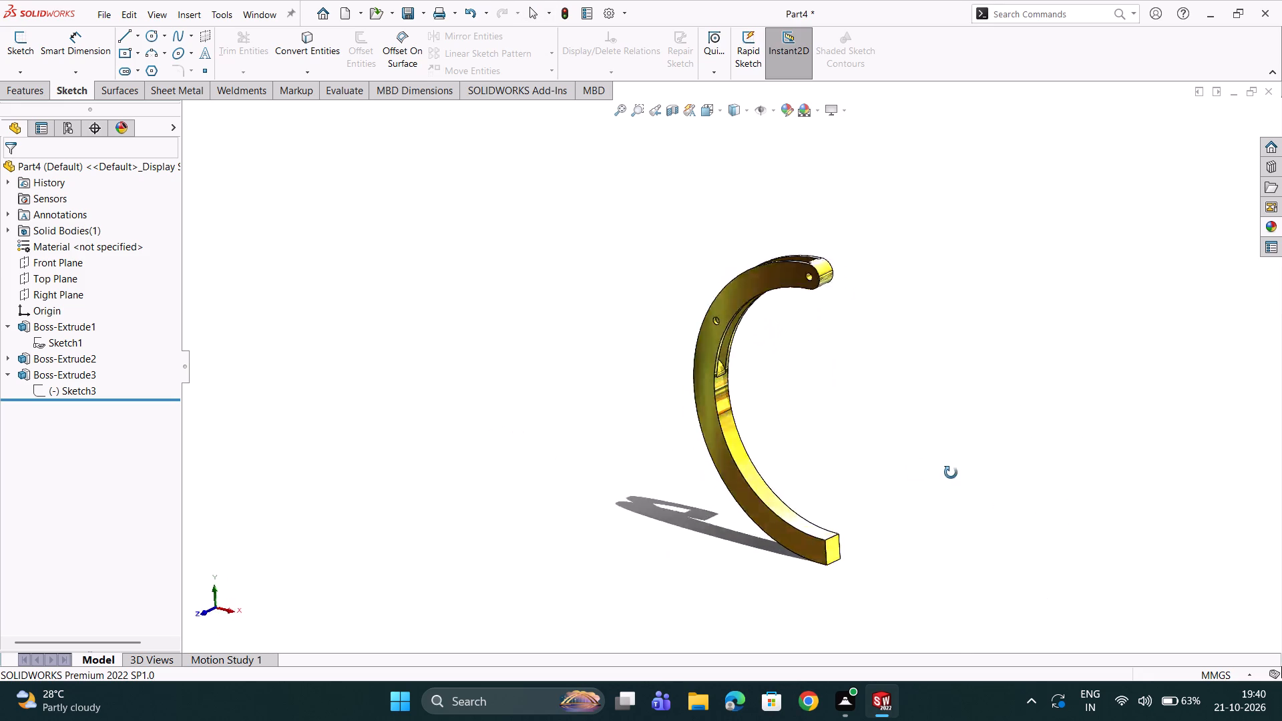
middle_drag(951, 473, 861, 468)
scroll(674, 479, up, 1)
click(671, 477)
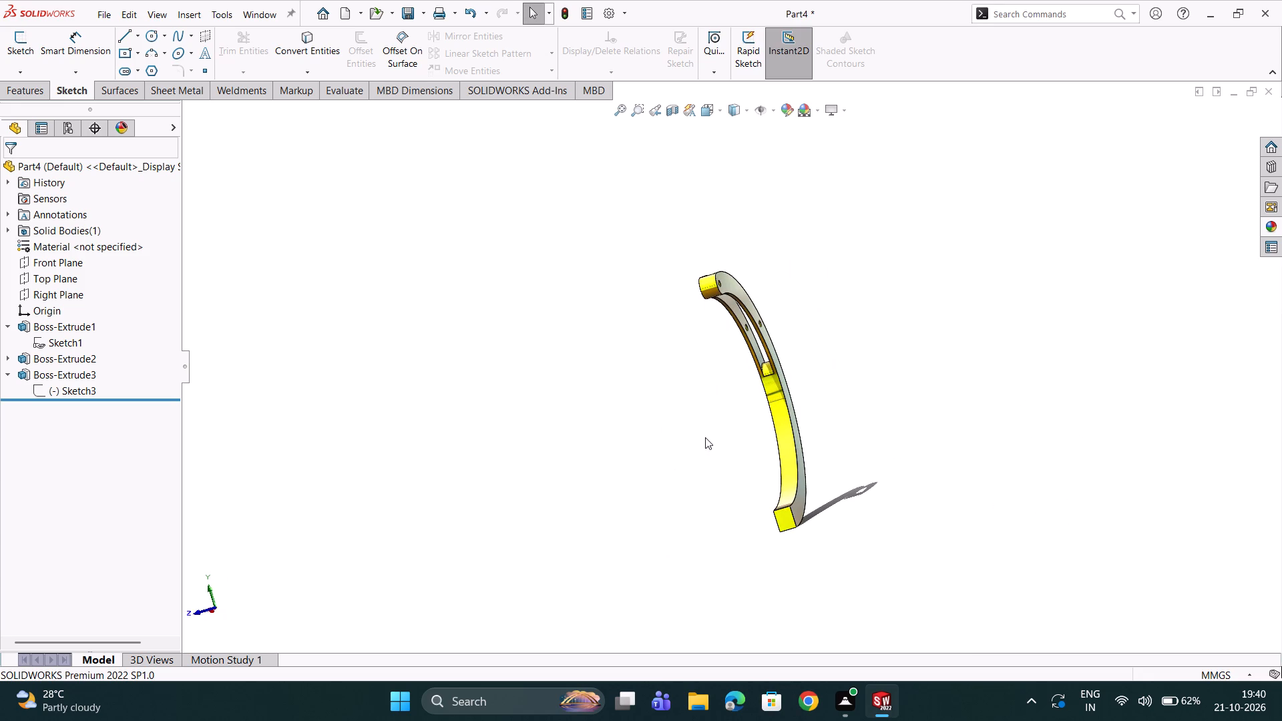
Save the part as JG3 in the Documents folder.
key(ctrl+s)
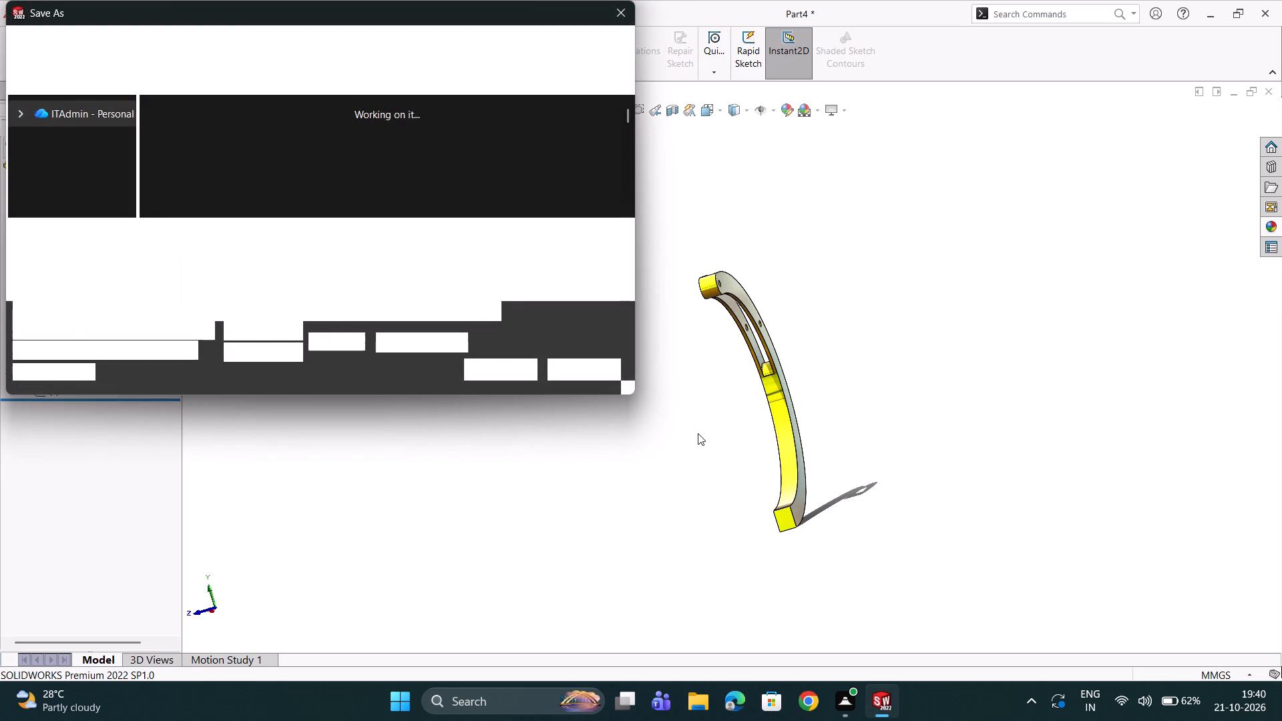
key(j)
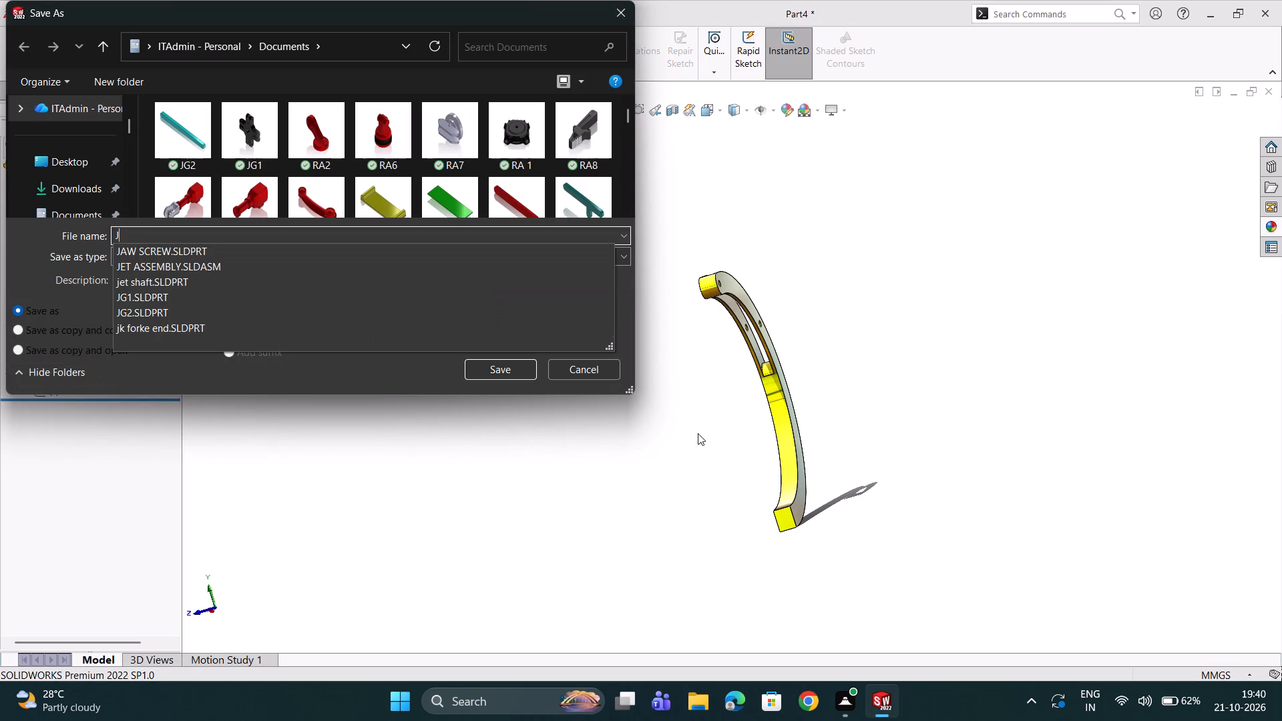
key(g)
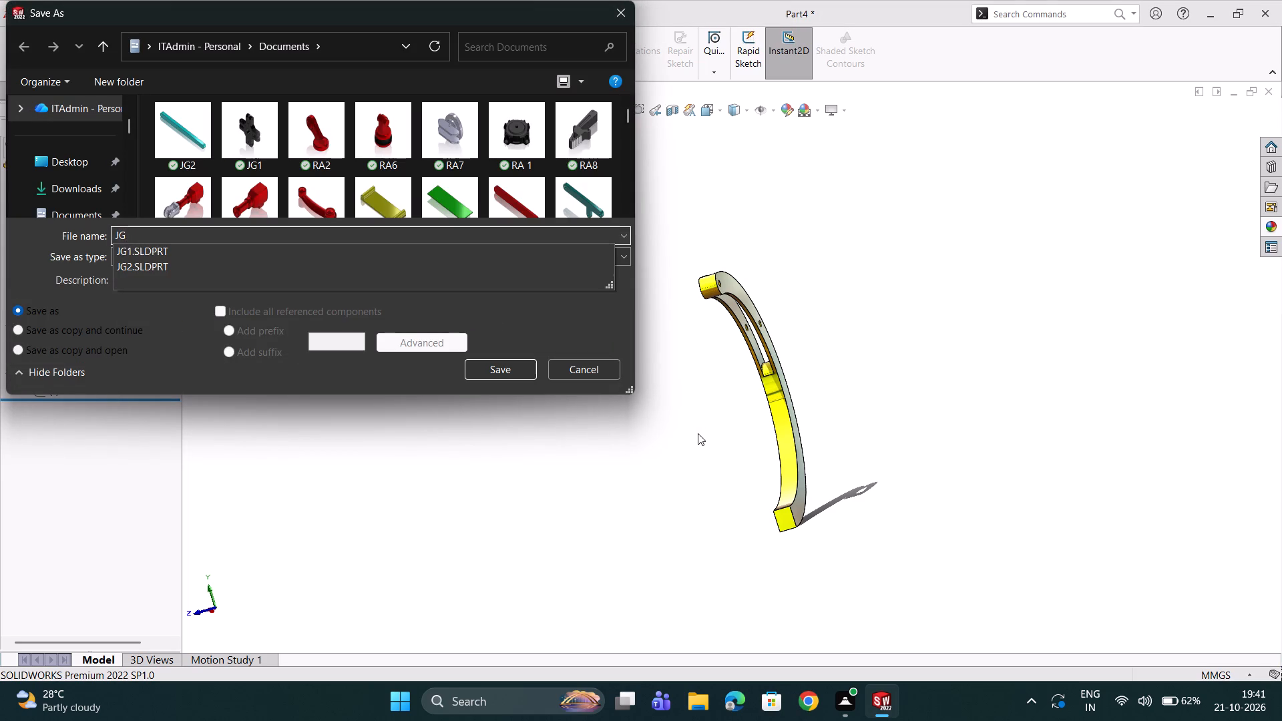
key(3)
key(Return)
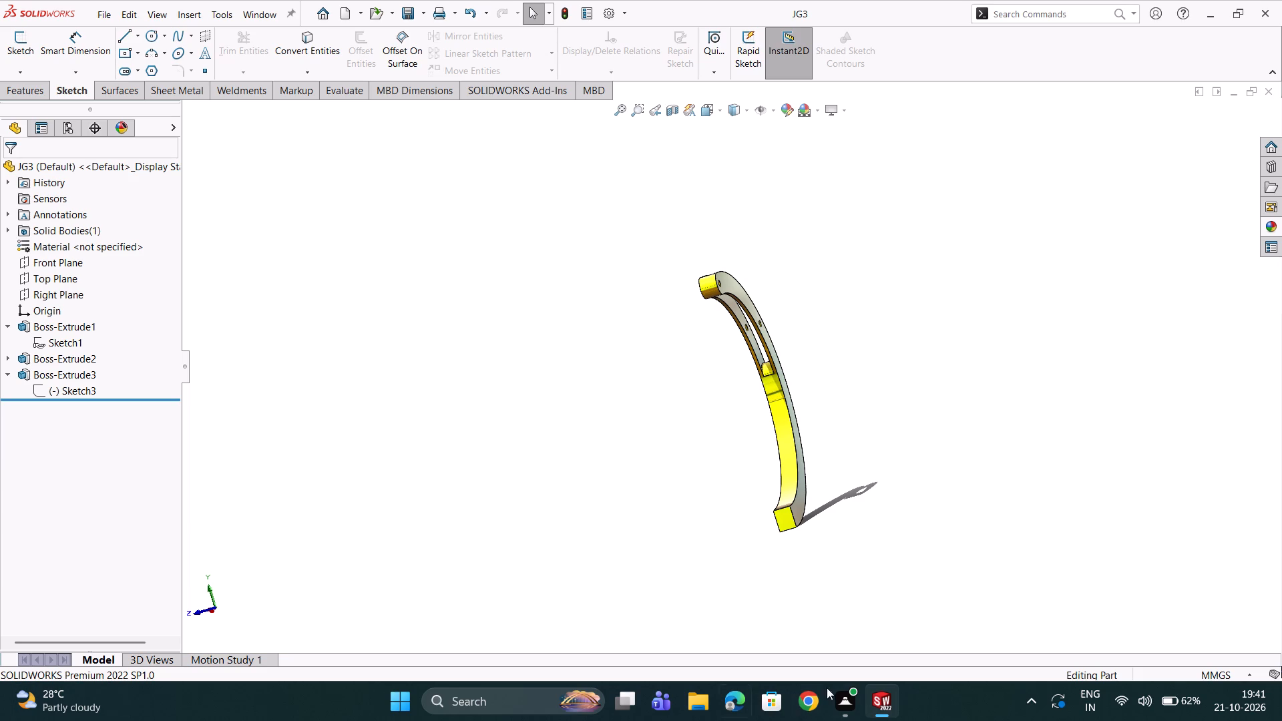
Examine the saved curved arm's shape from several sides and at different distances.
scroll(808, 684, up, 1)
click(723, 455)
scroll(755, 441, up, 1)
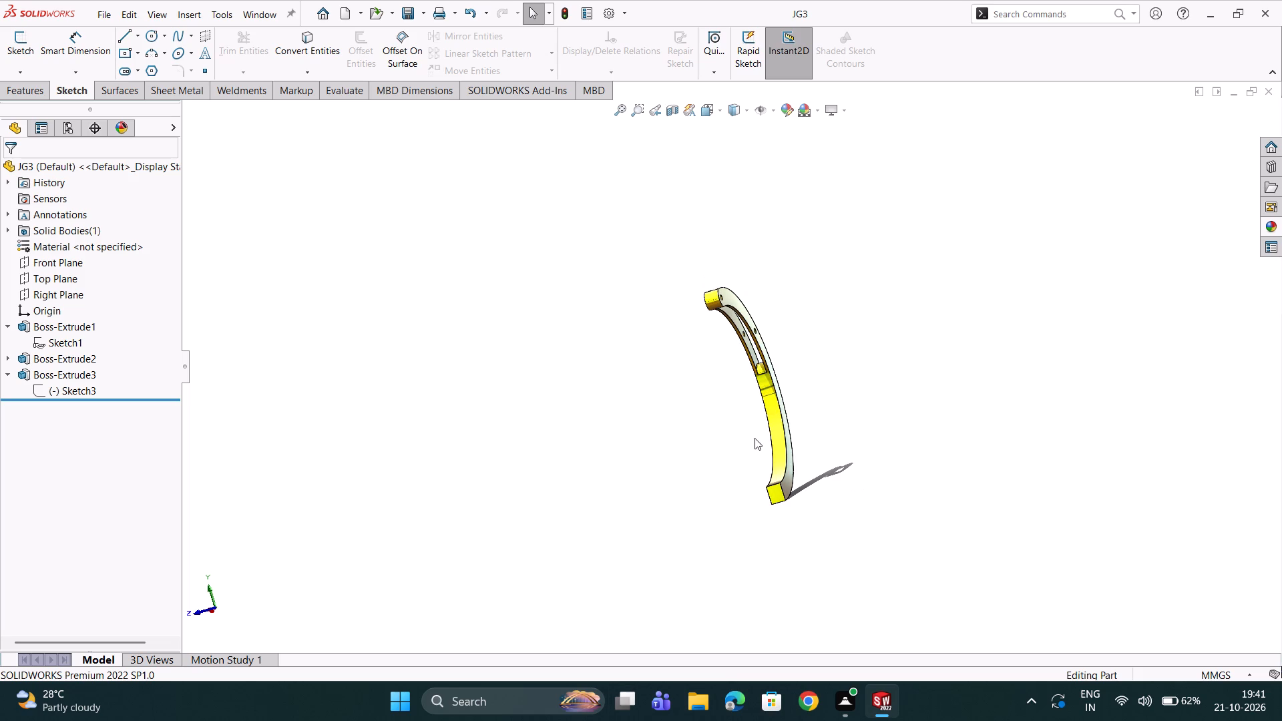
scroll(770, 441, up, 1)
middle_drag(811, 406, 754, 429)
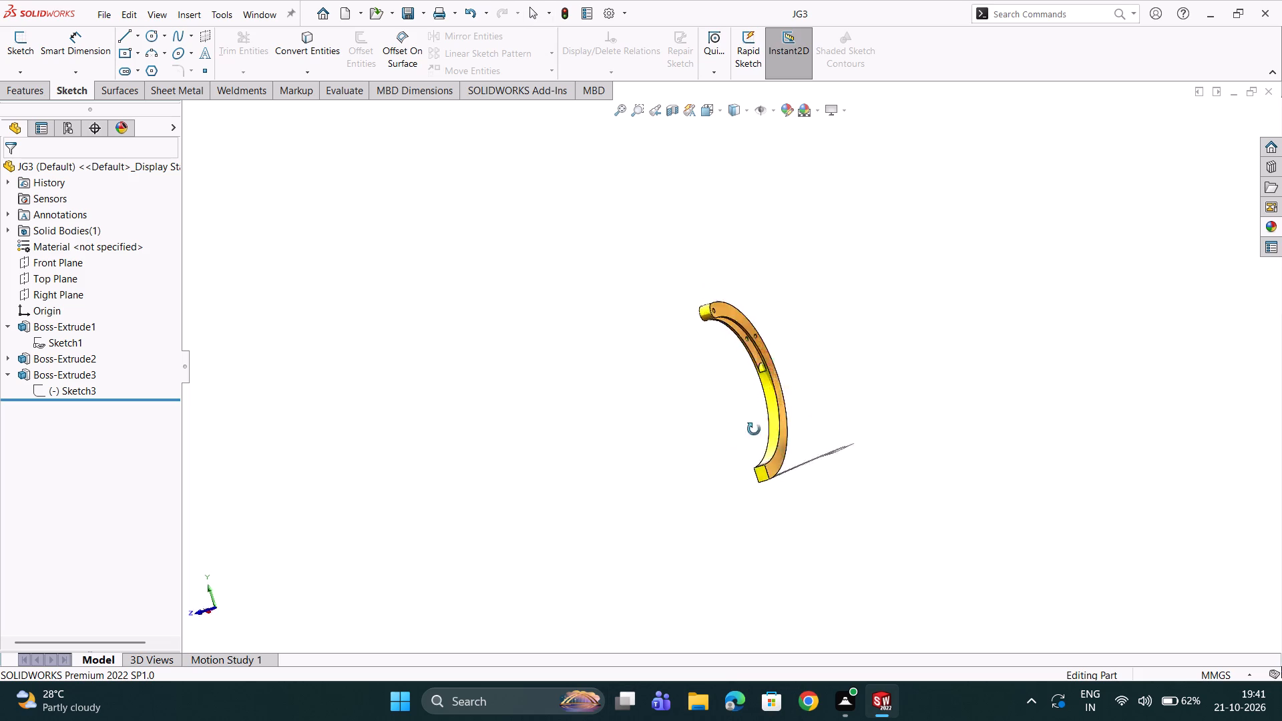
middle_drag(754, 429, 1116, 260)
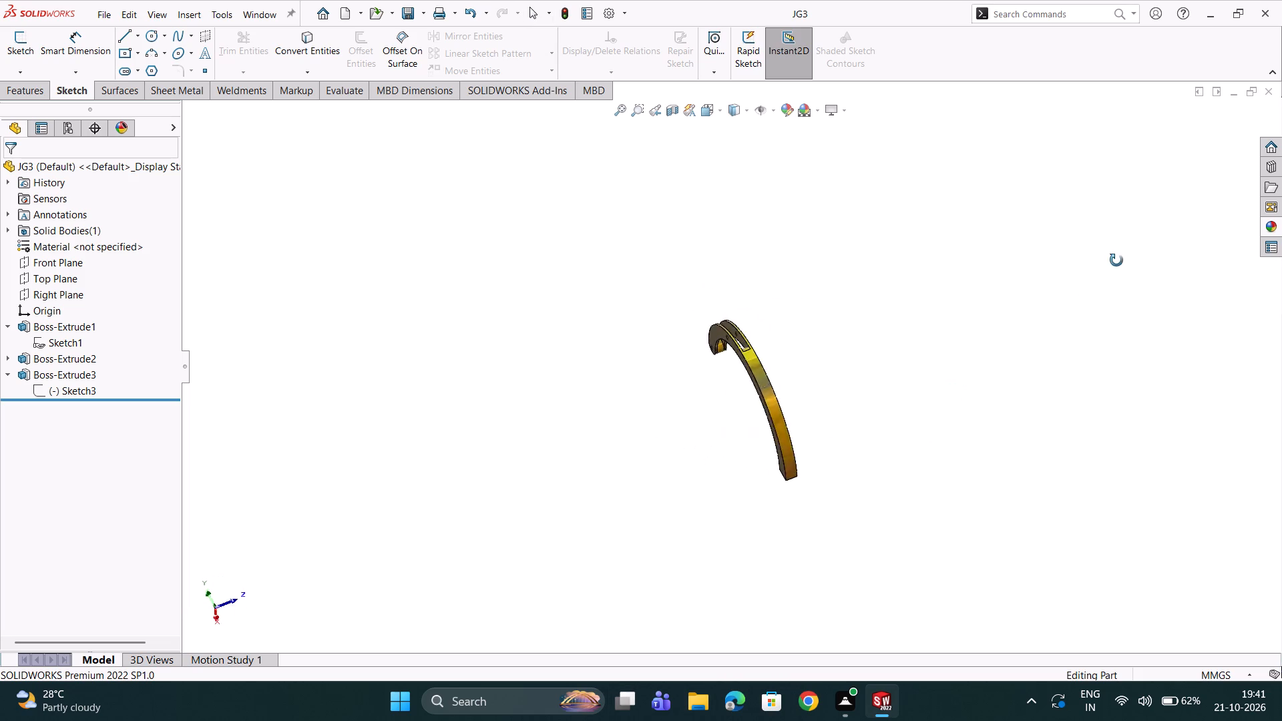
middle_drag(1116, 260, 993, 366)
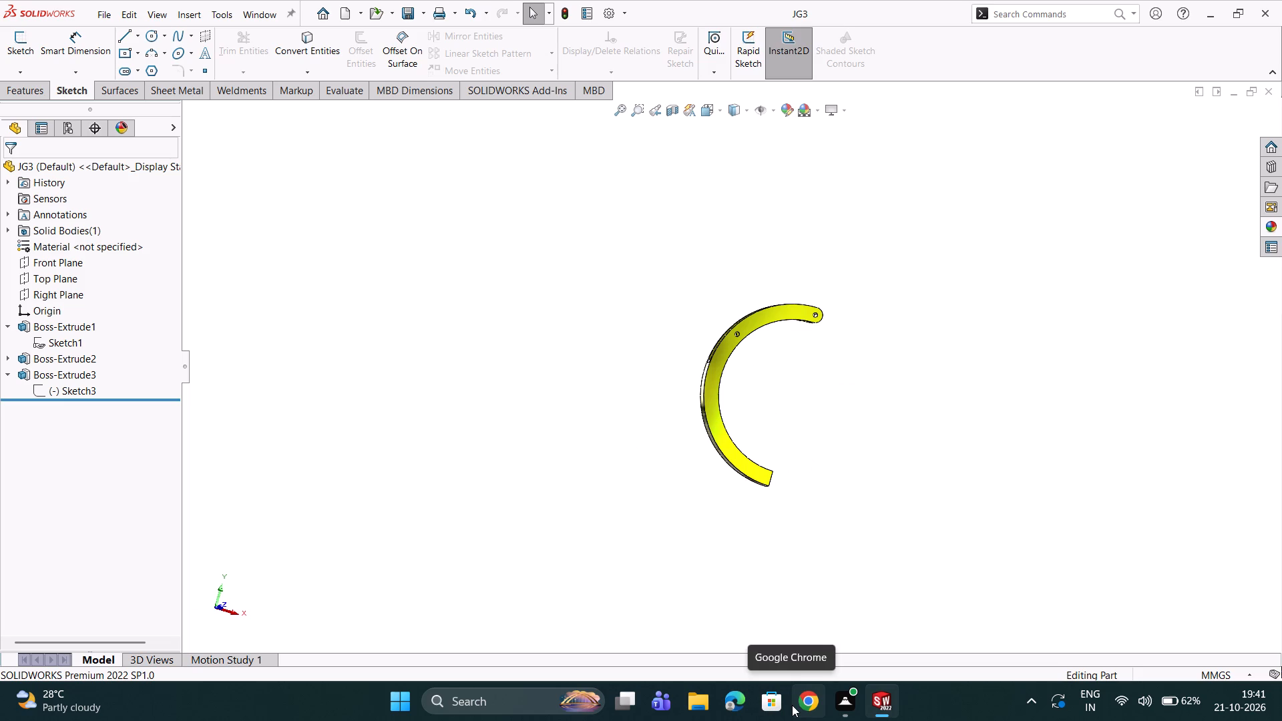
scroll(845, 451, up, 2)
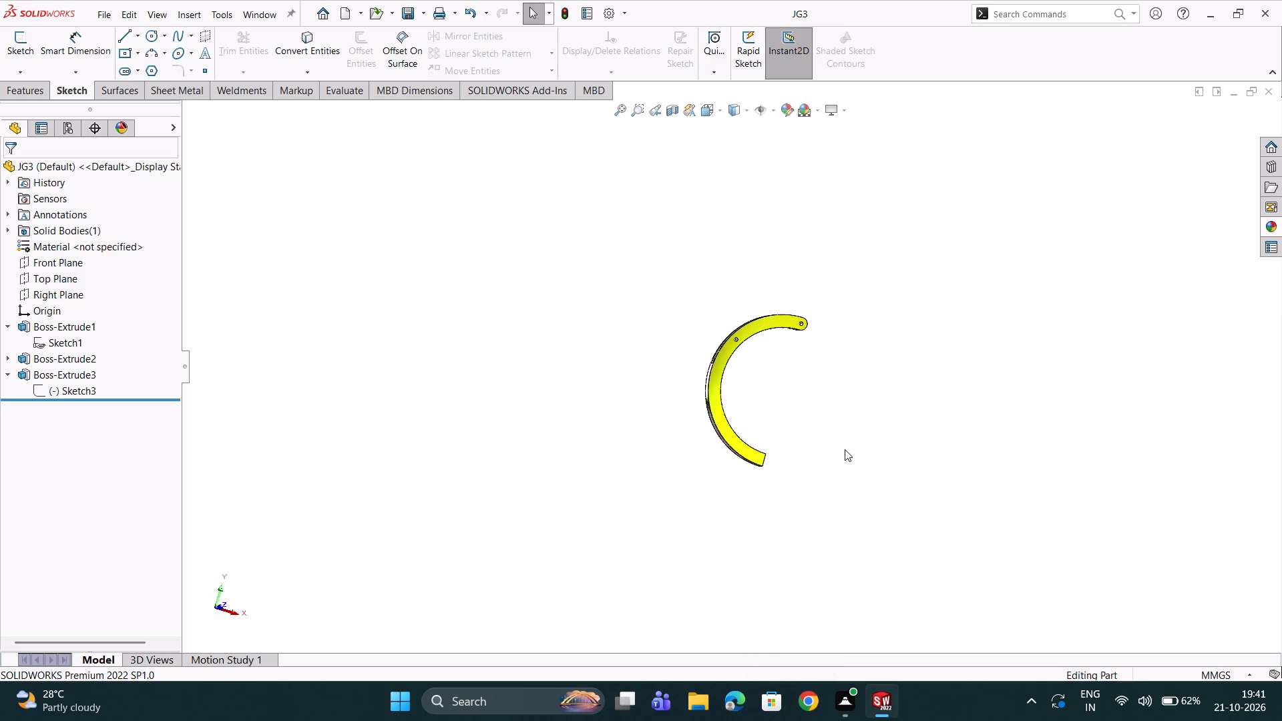
scroll(718, 386, up, 2)
scroll(787, 363, down, 3)
scroll(818, 340, up, 2)
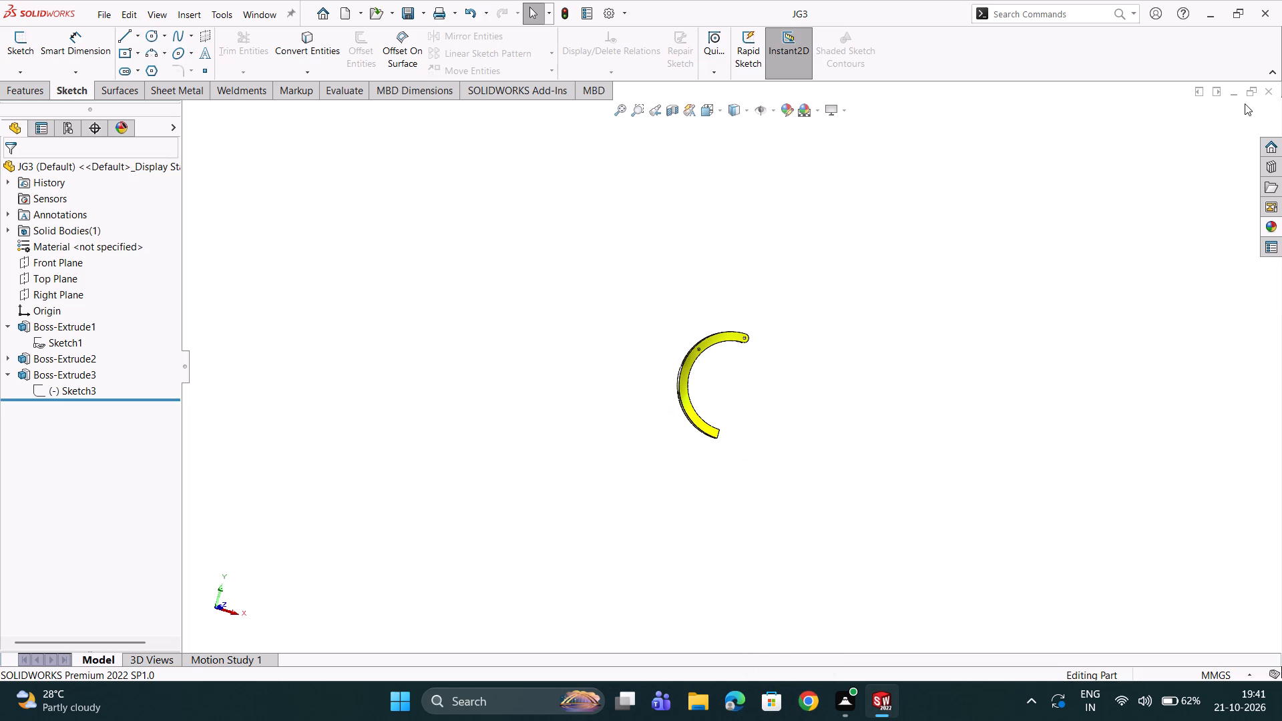
Close the JG3 part document.
click(1271, 87)
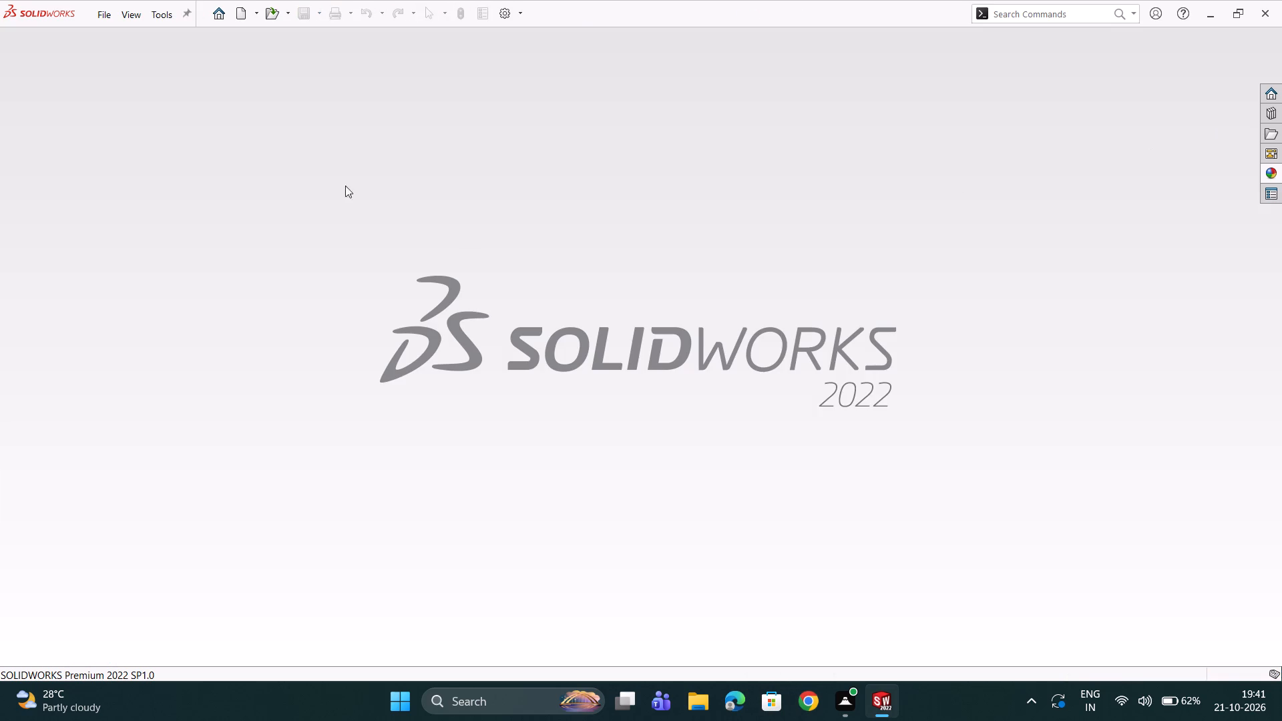
Create a new part document.
click(238, 13)
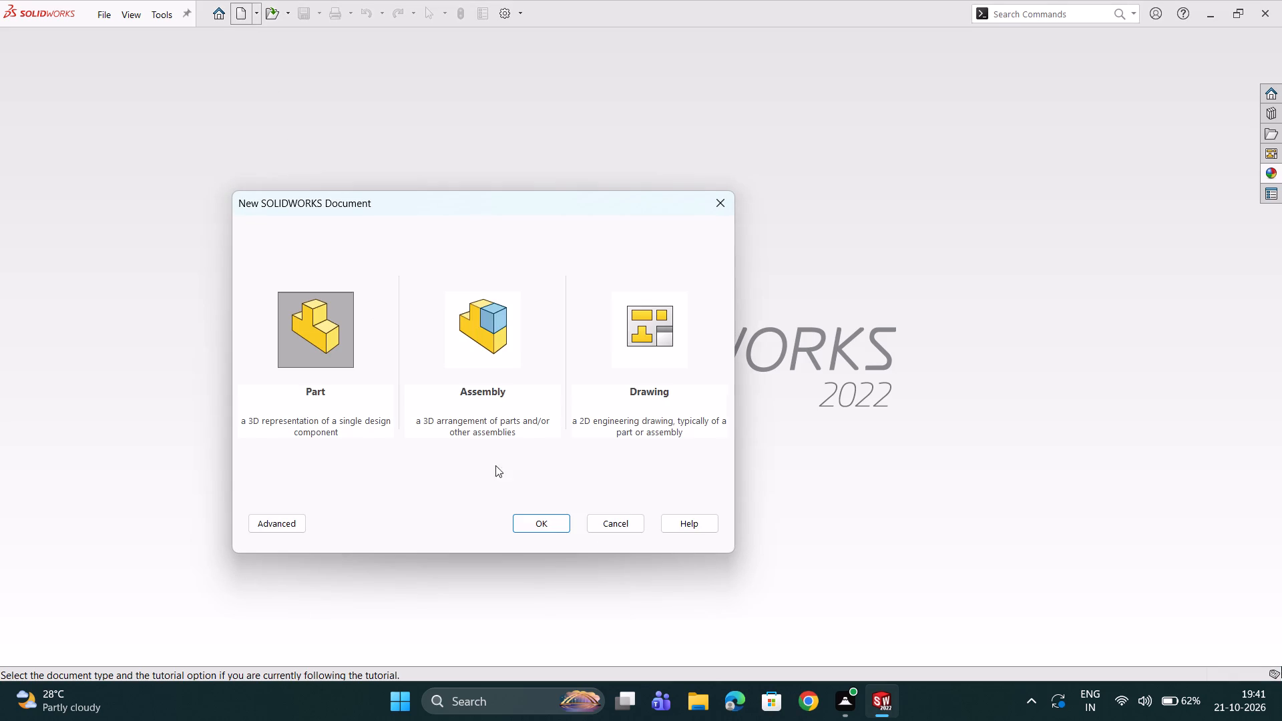
double_click(560, 525)
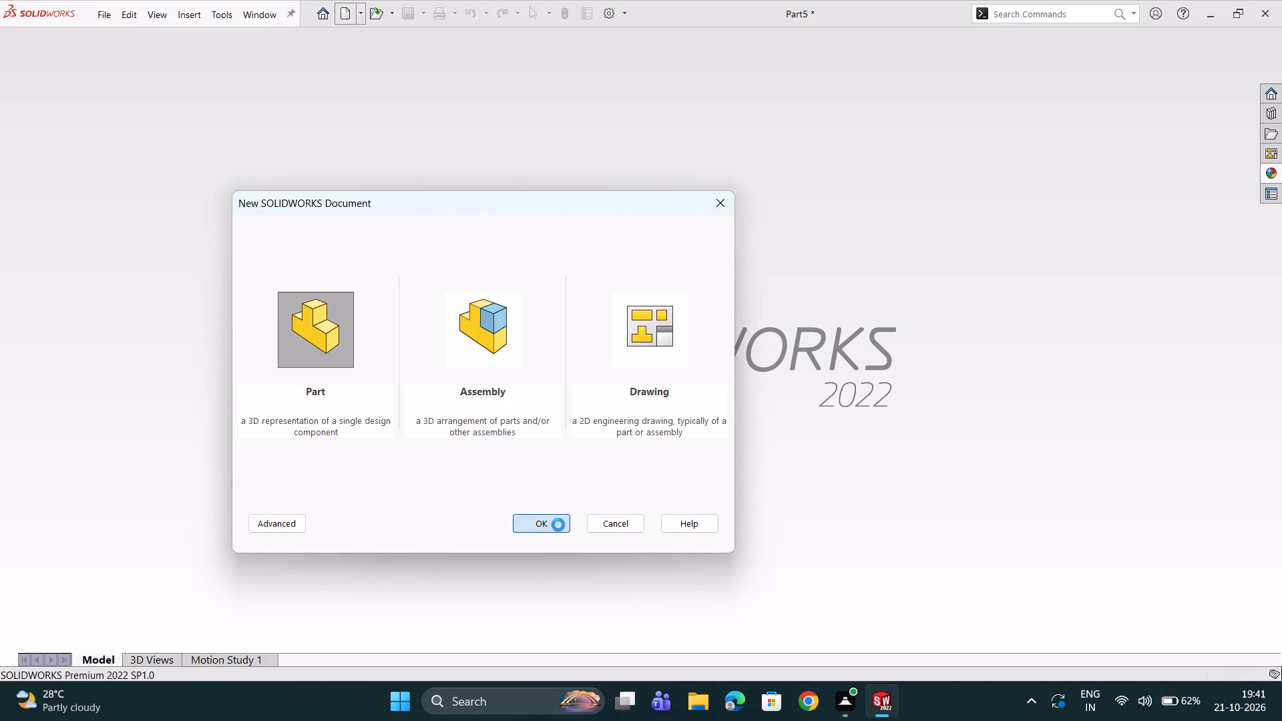
Set the document units to MMGS (millimeter, gram, second).
click(1221, 675)
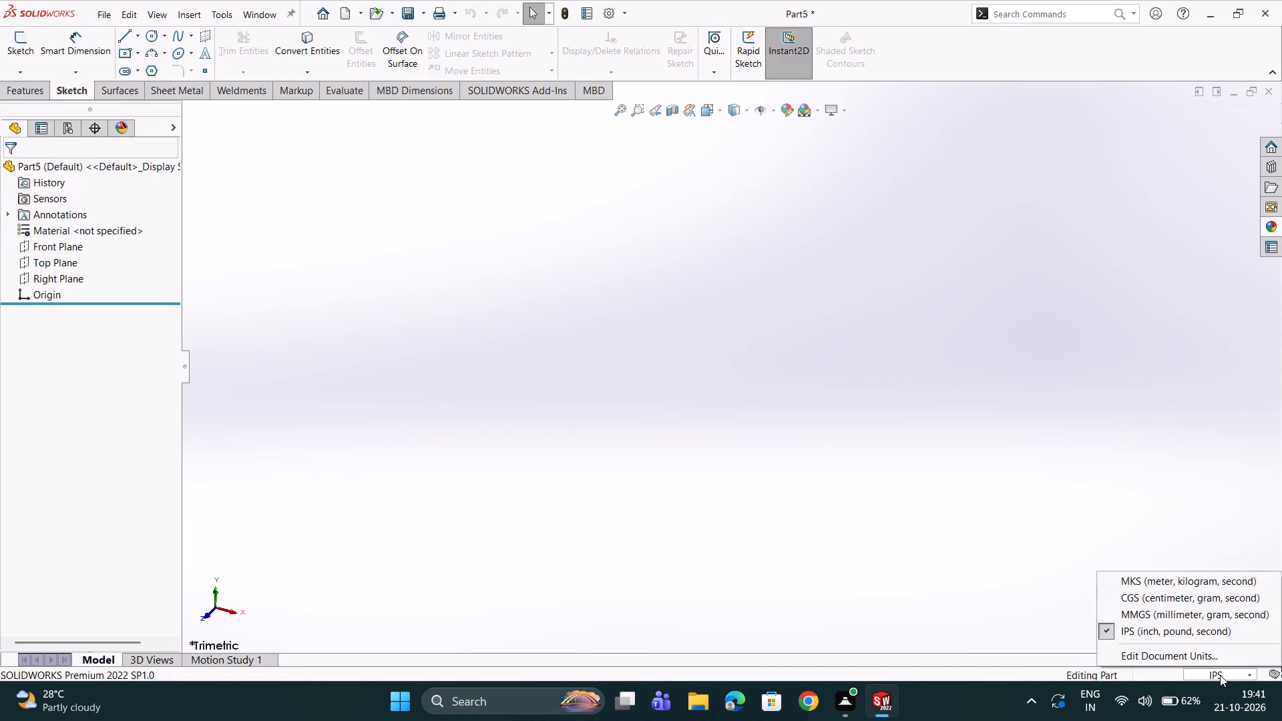
click(1166, 610)
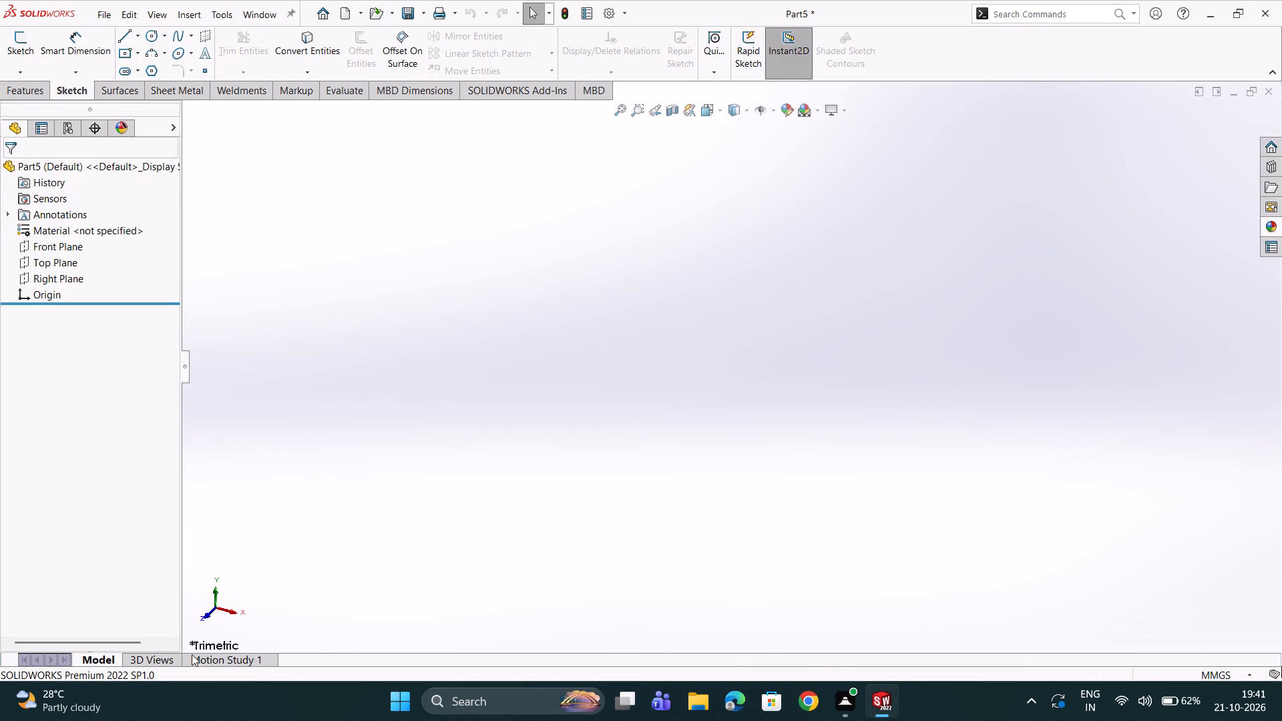
Sketch two concentric circles at the origin on the Front Plane, with radii of about 50 mm and 11 mm.
click(32, 252)
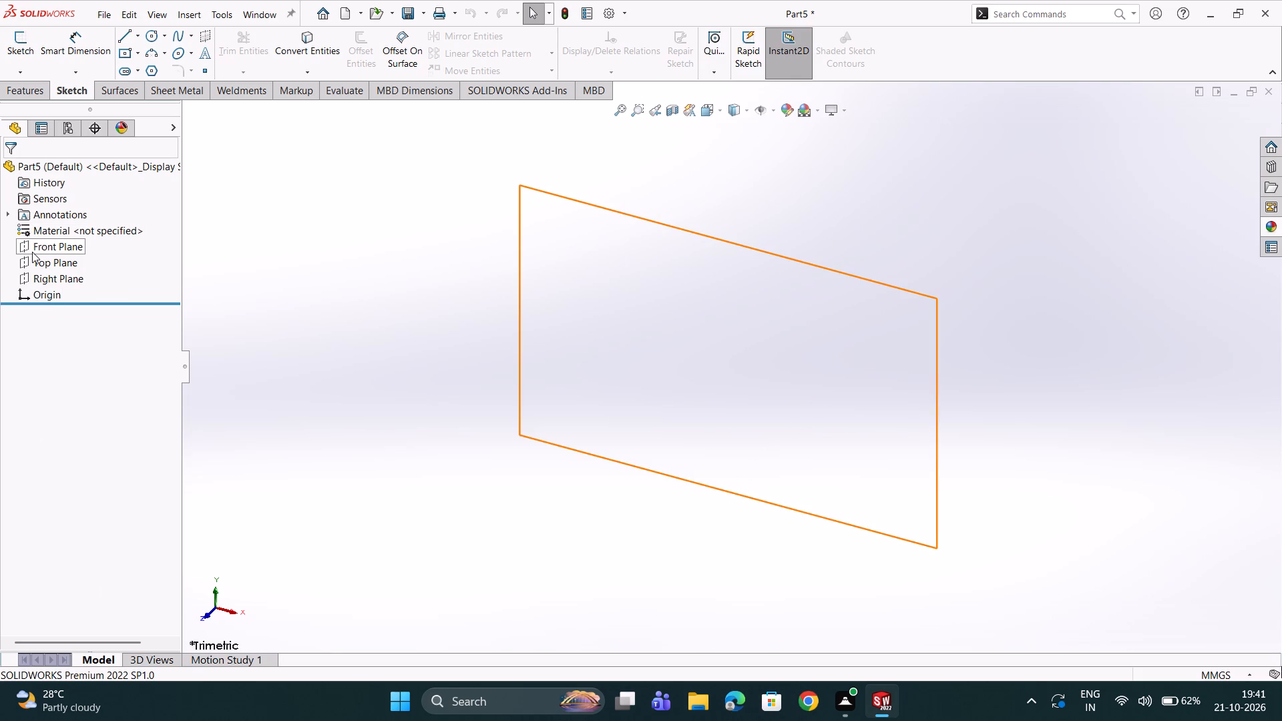
click(44, 228)
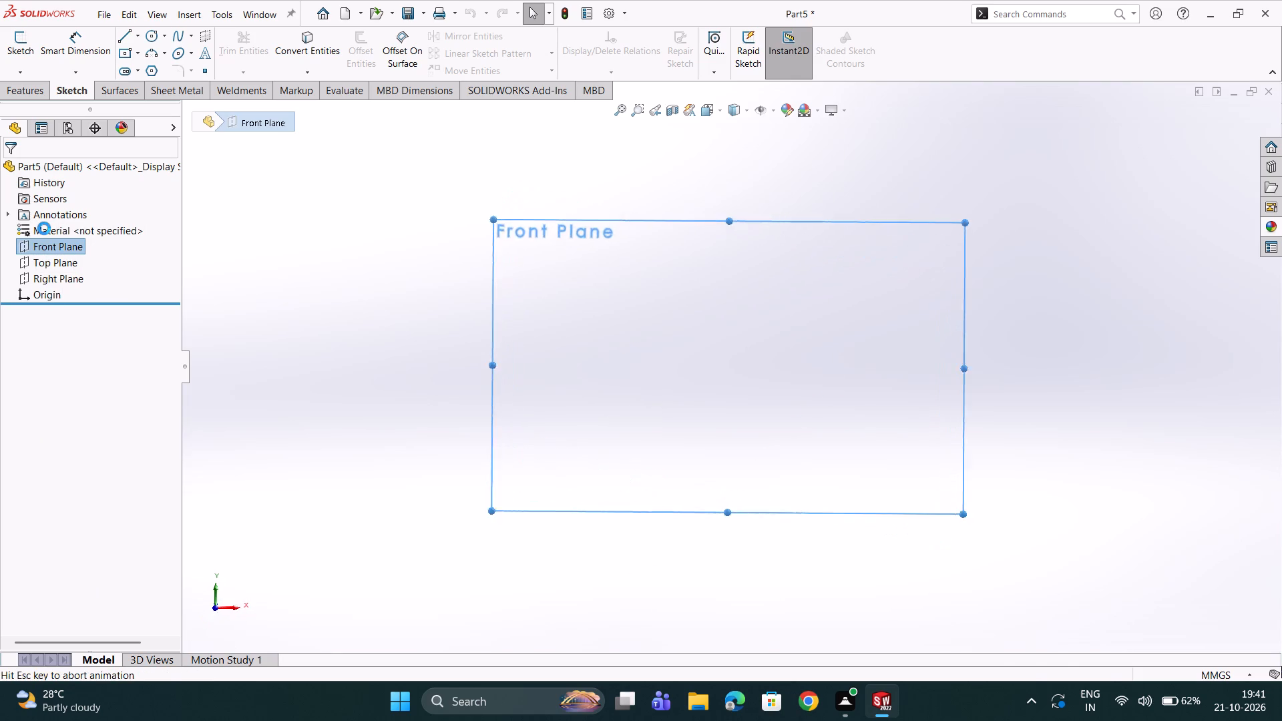
click(161, 37)
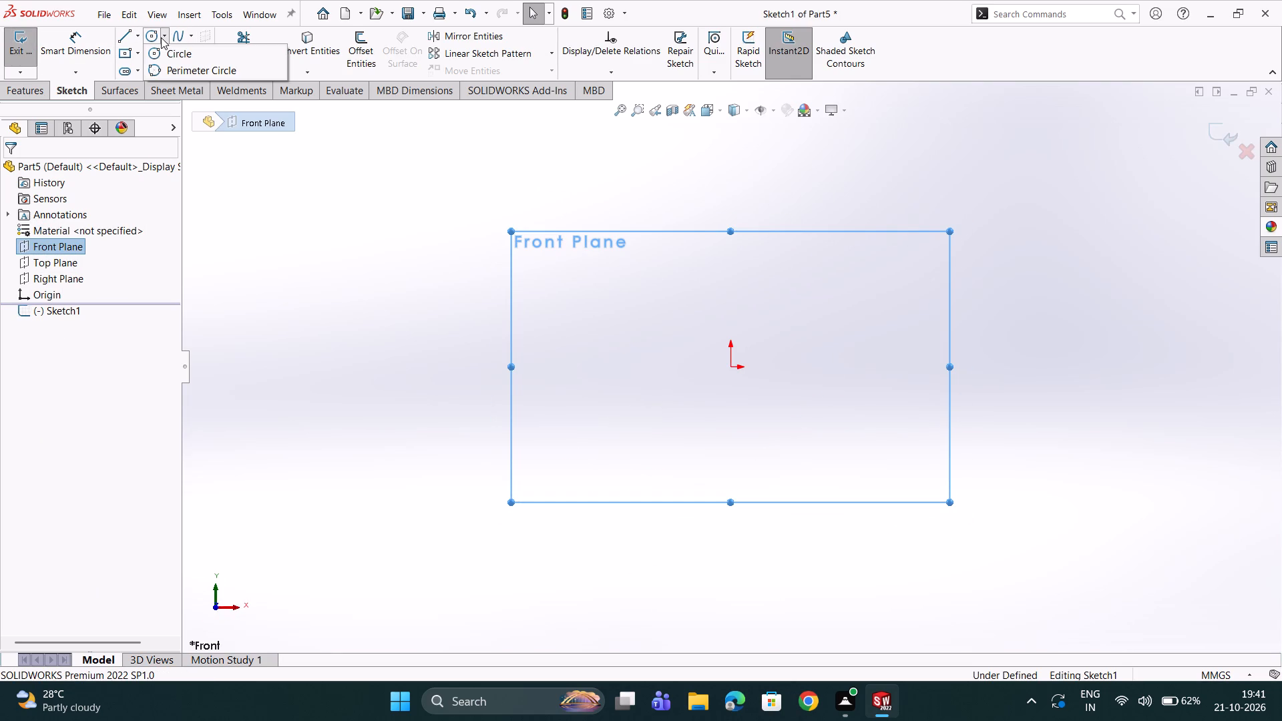
click(152, 38)
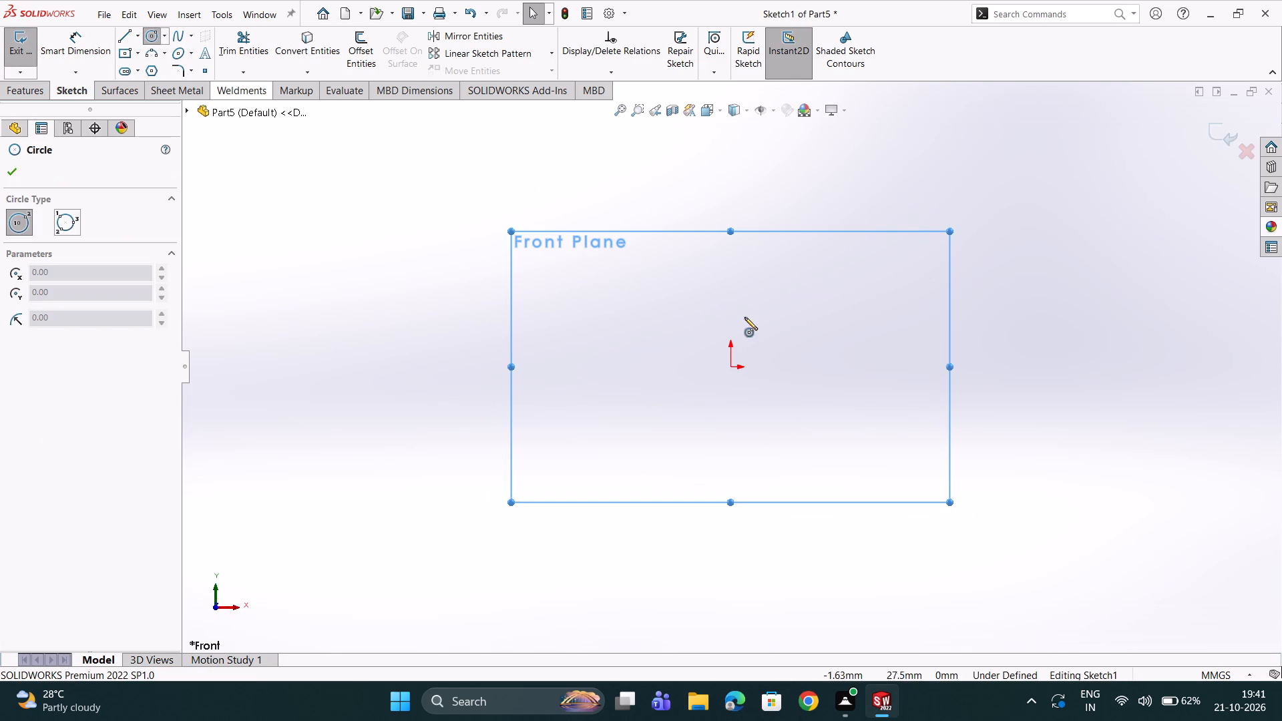
click(730, 365)
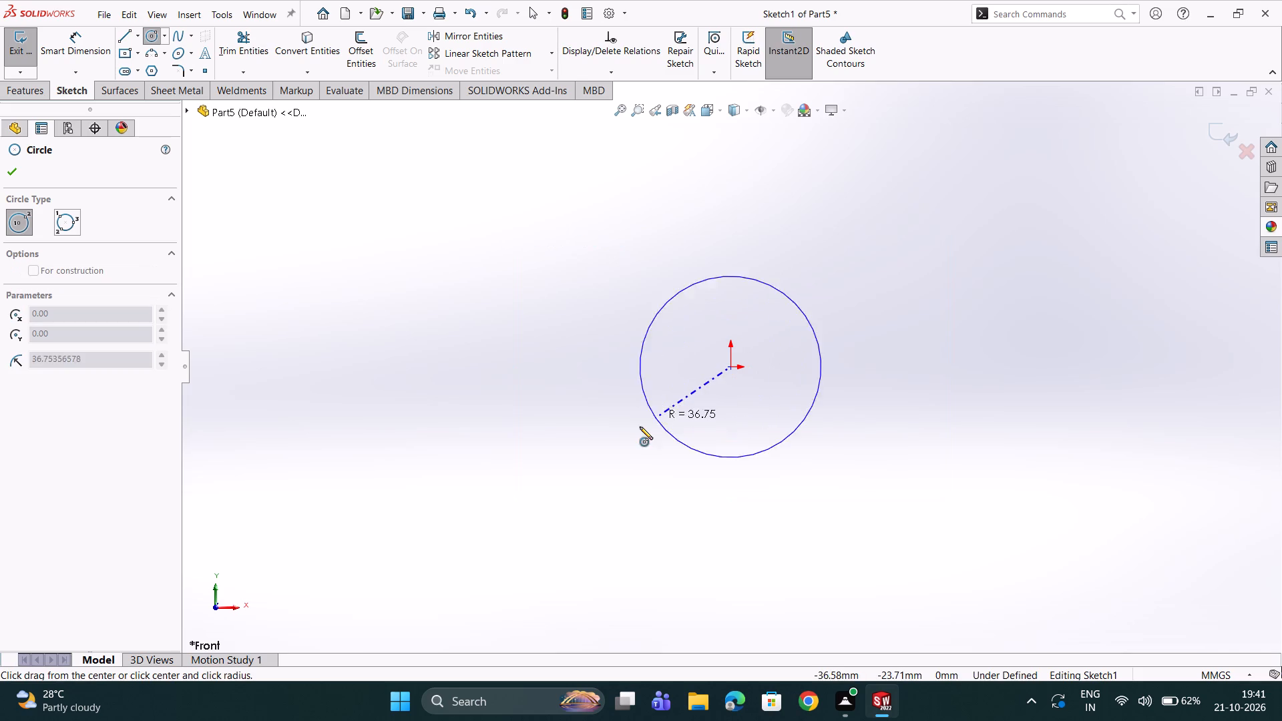
click(630, 437)
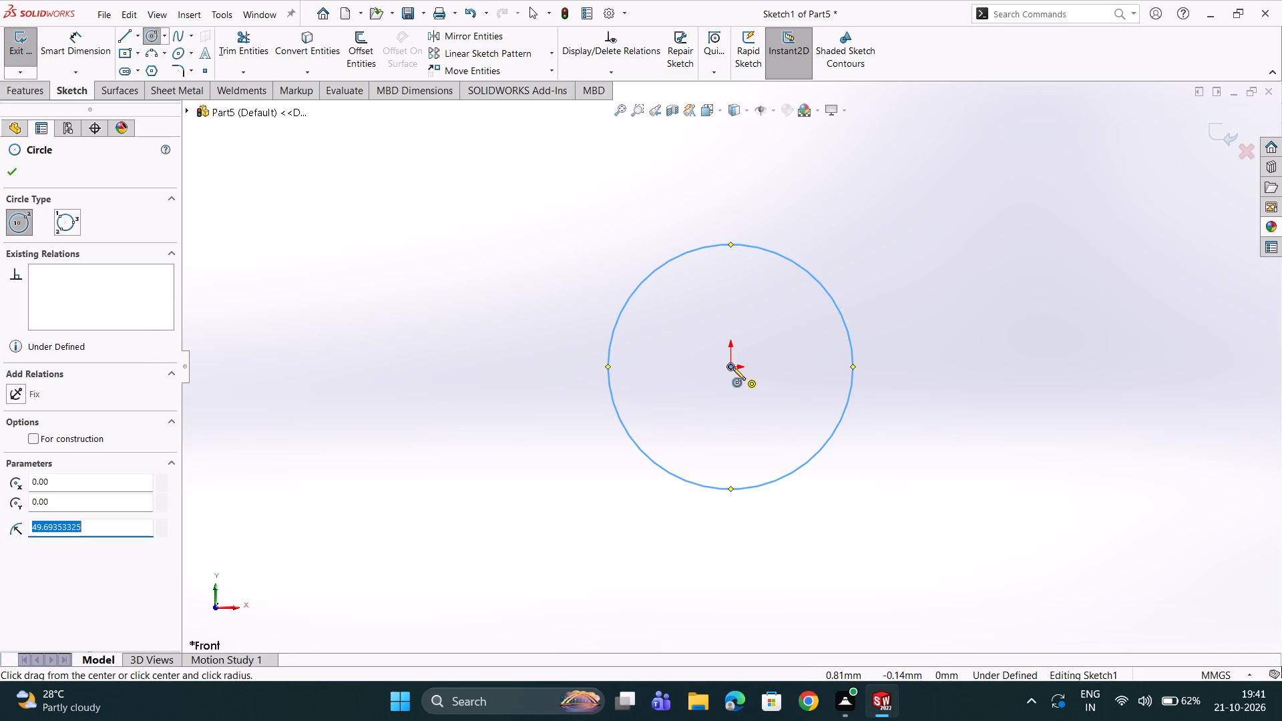
click(732, 367)
click(716, 389)
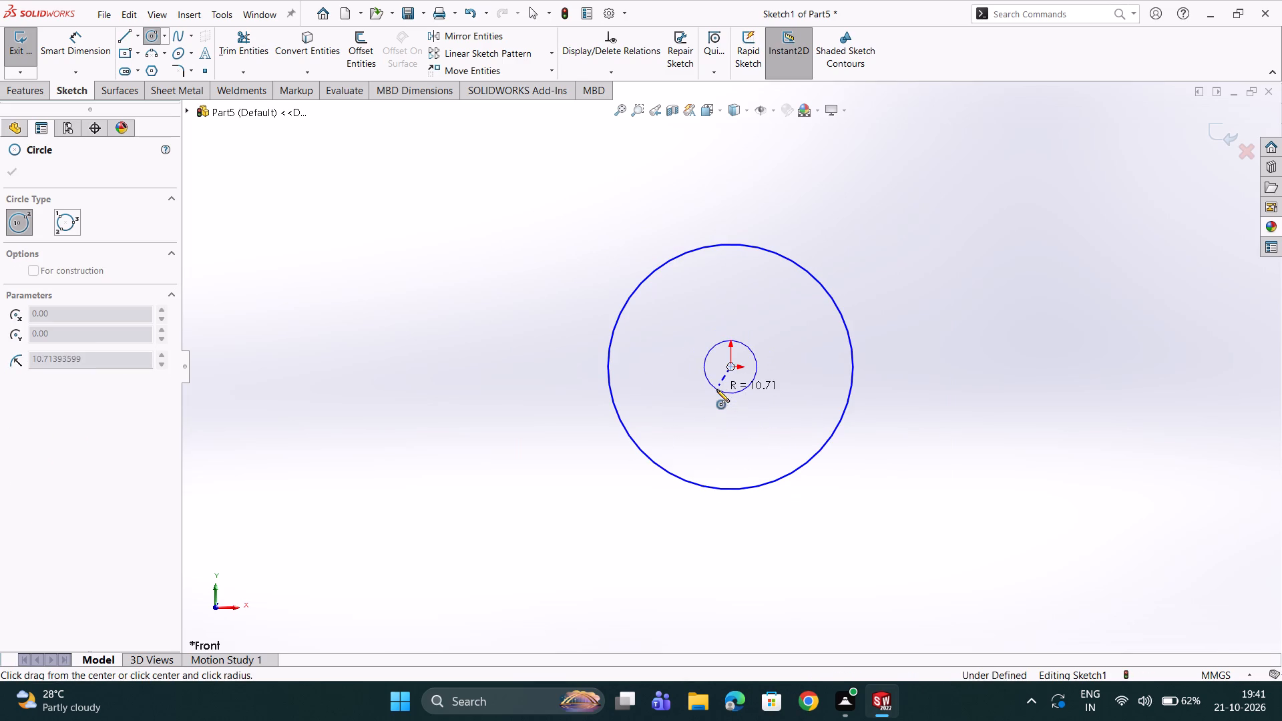
Dimension the outer circle's diameter as 30 mm and the inner circle's diameter as 10 mm.
click(71, 43)
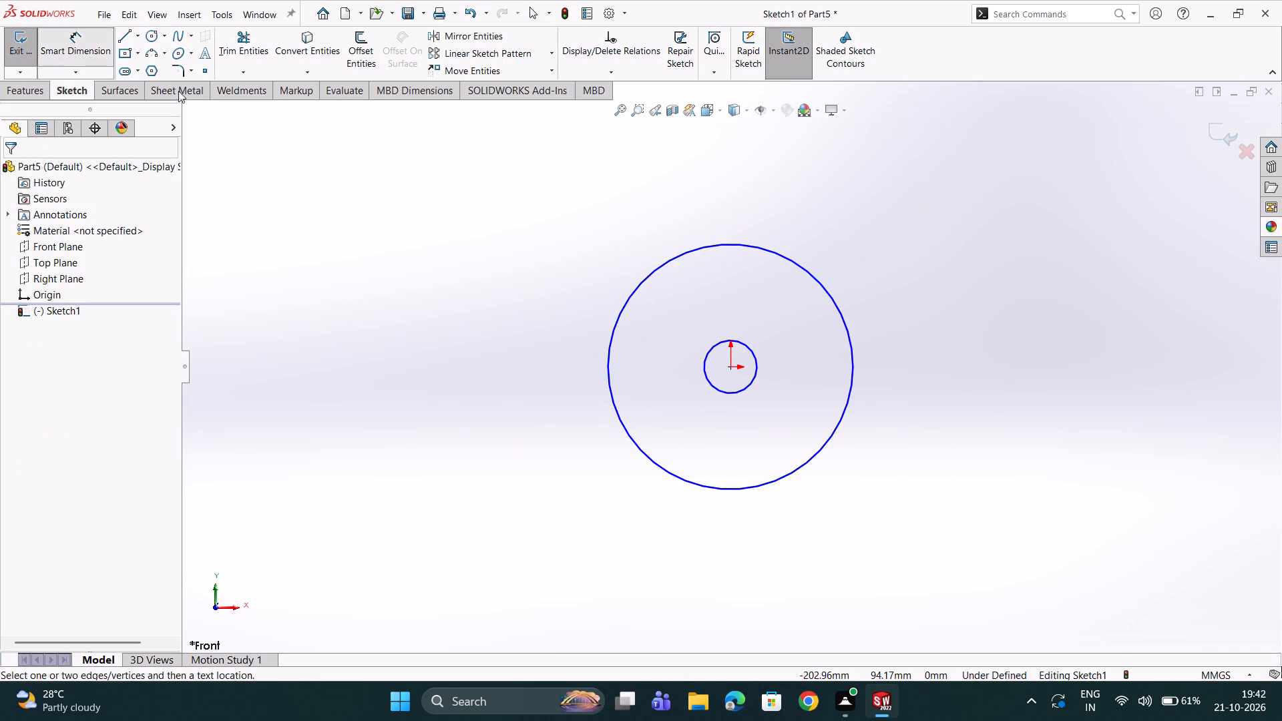
click(626, 303)
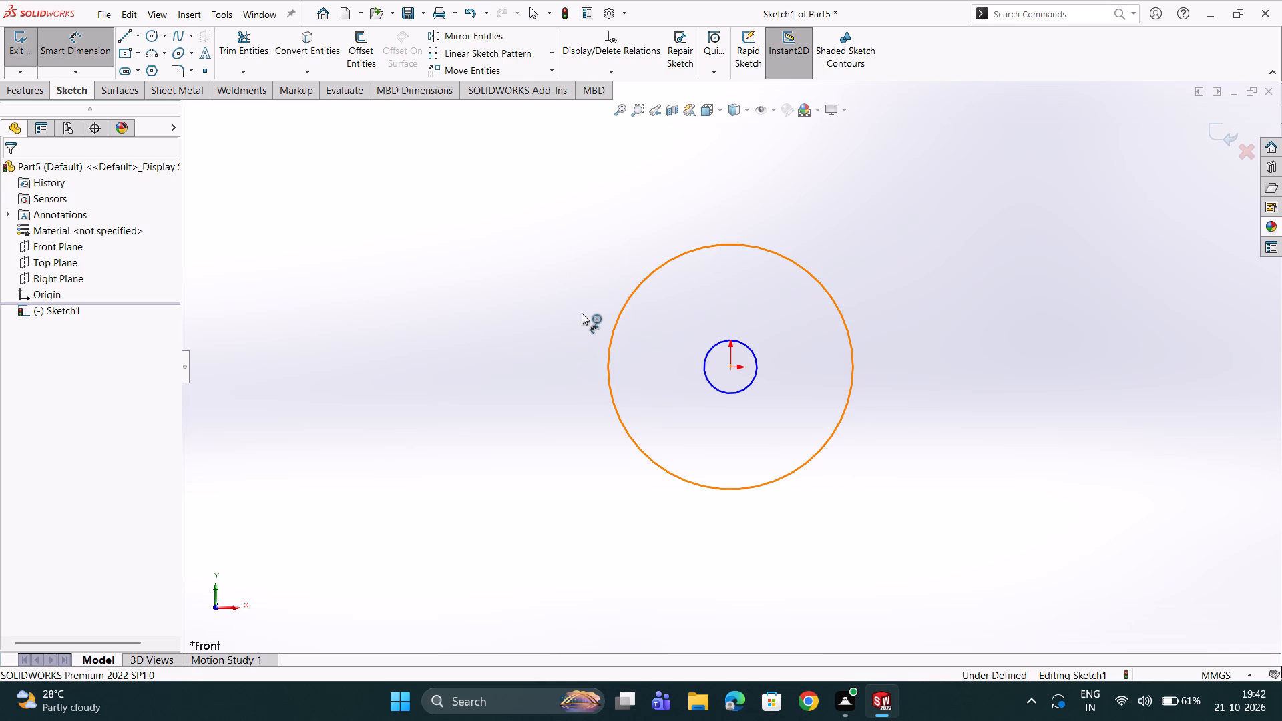
click(550, 322)
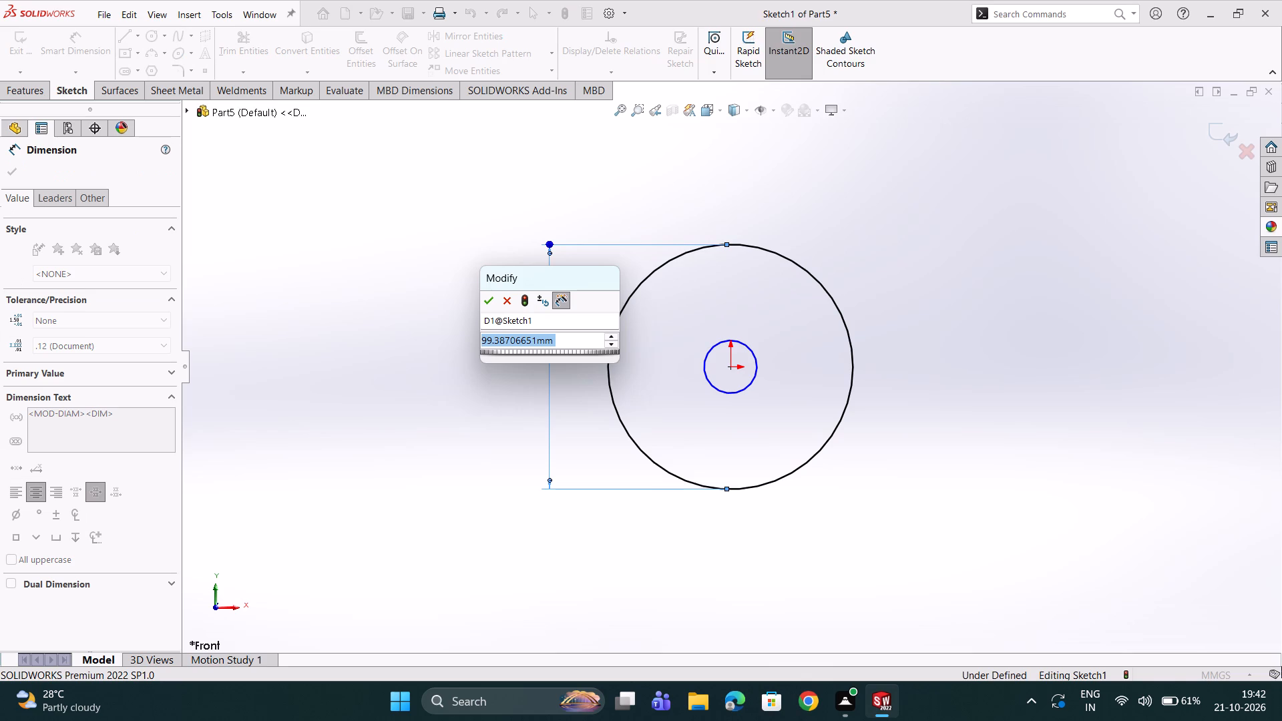
text(30)
key(Return)
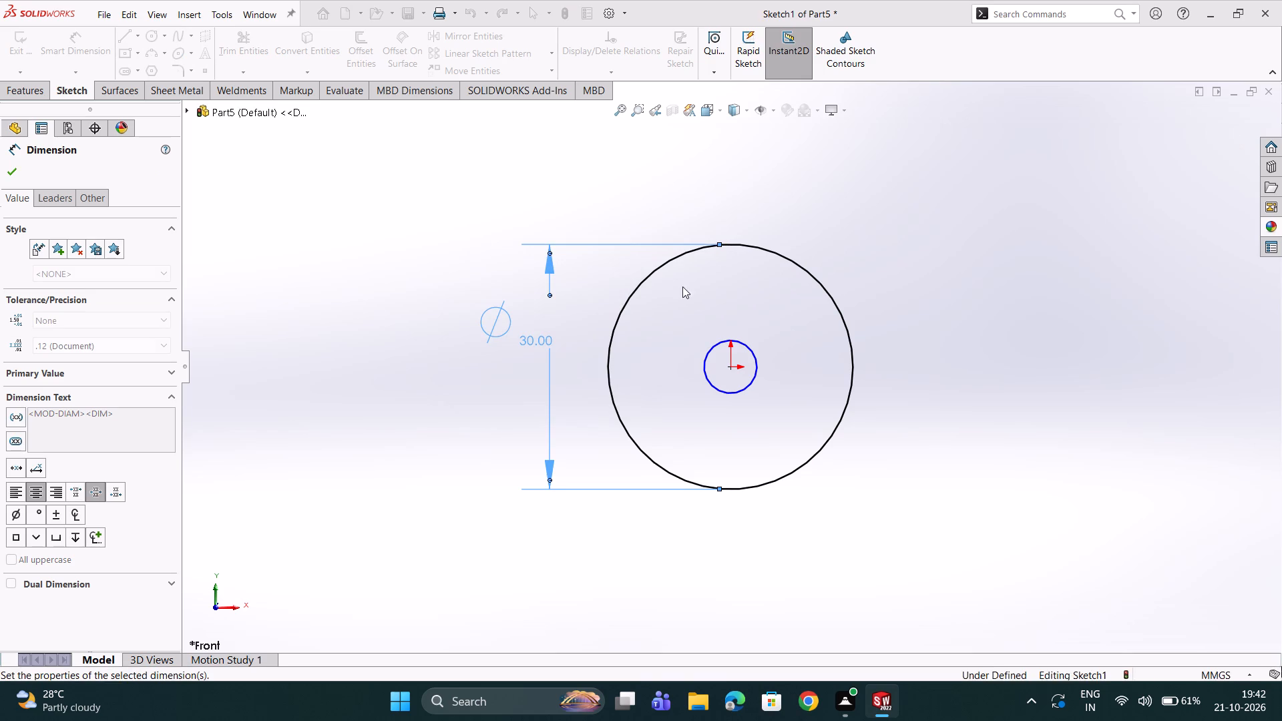
click(753, 354)
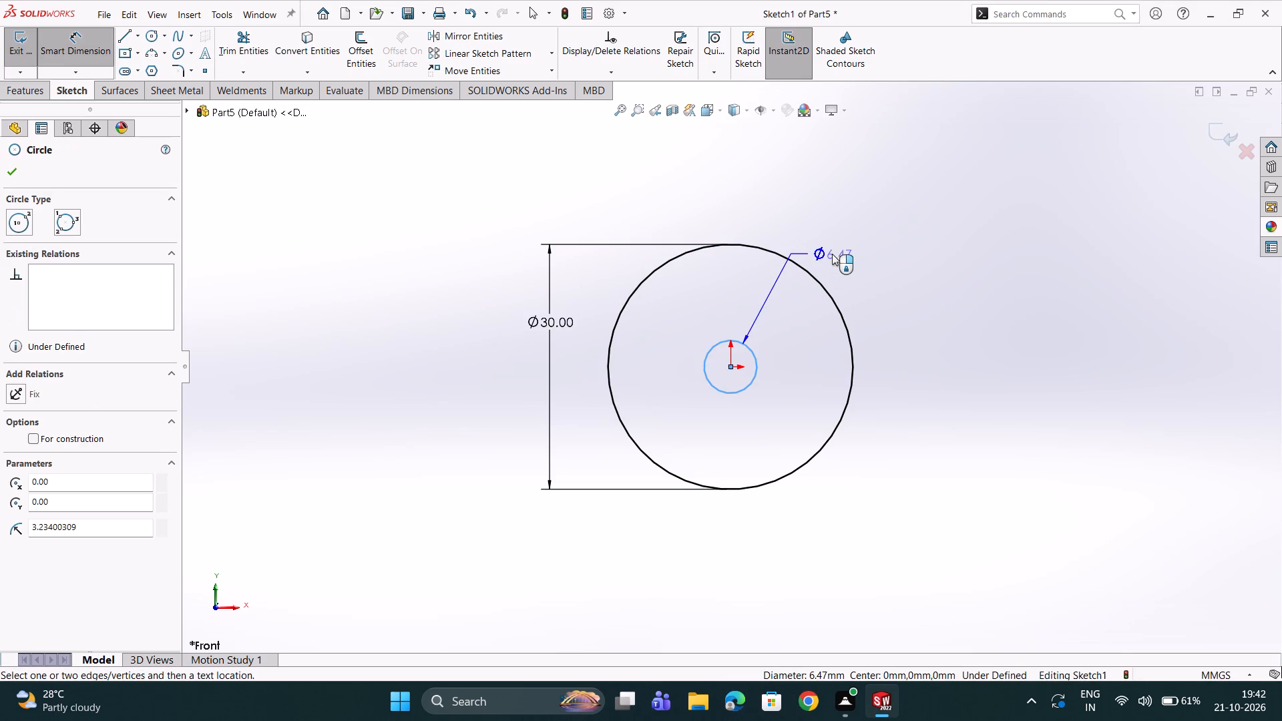
click(832, 254)
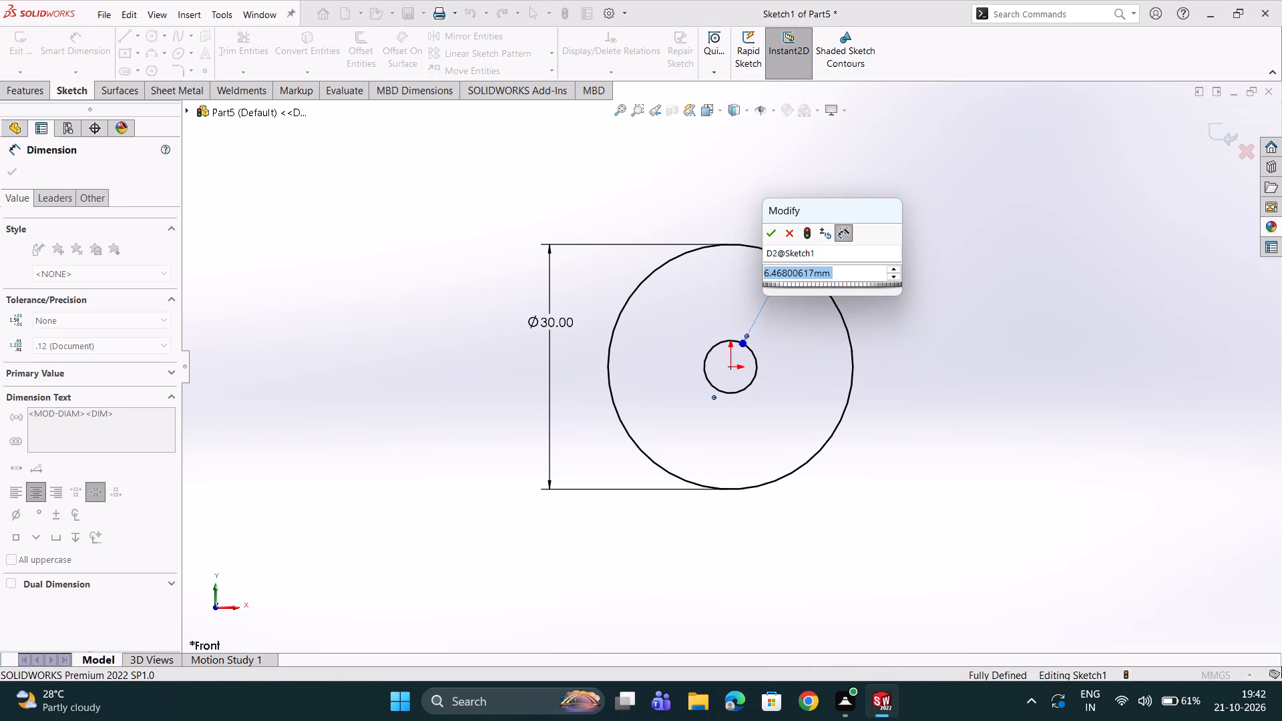
text(10)
key(Return)
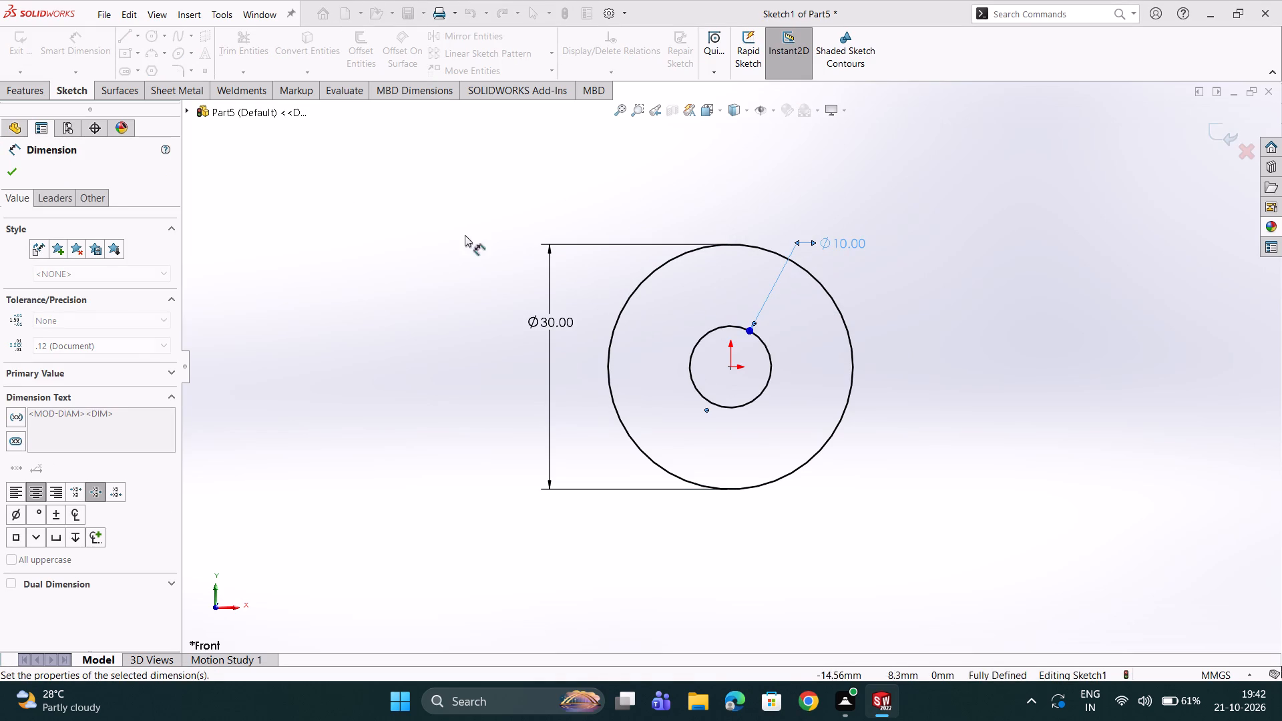
Draw a vertical centerline about 32 mm long down to the top of the outer circle and continue it to the origin.
click(138, 38)
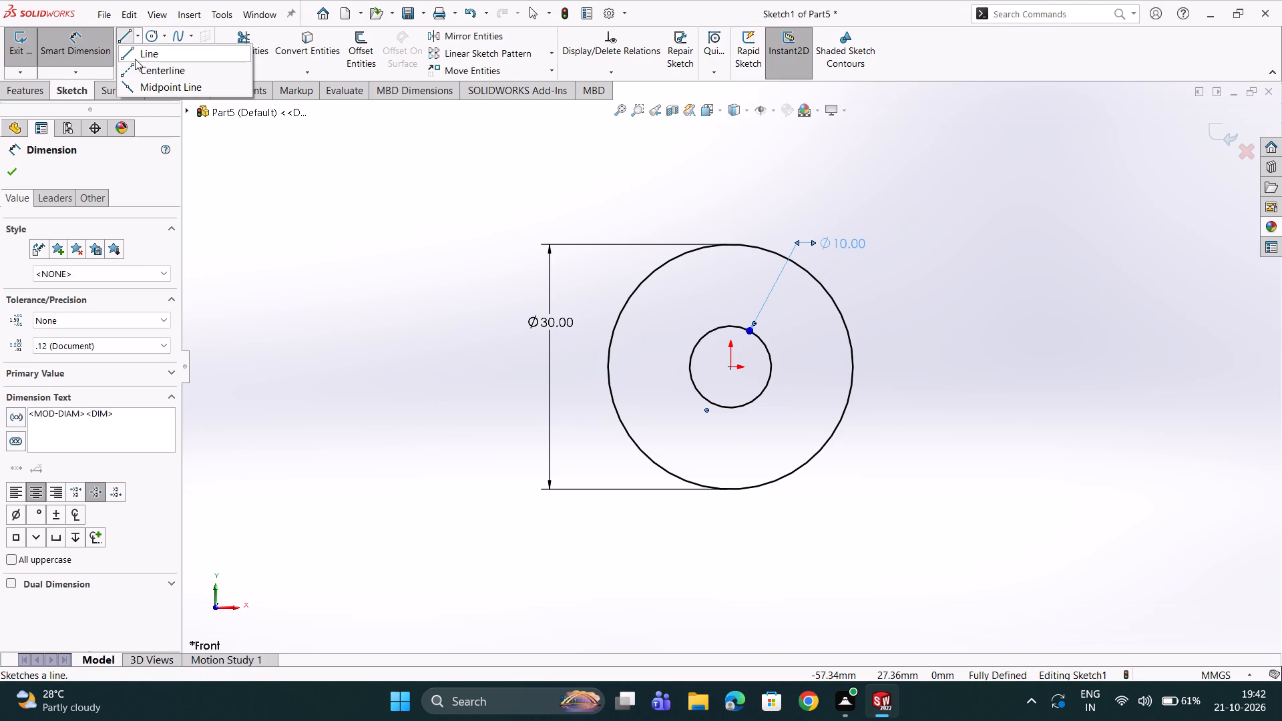
click(135, 65)
scroll(763, 248, down, 2)
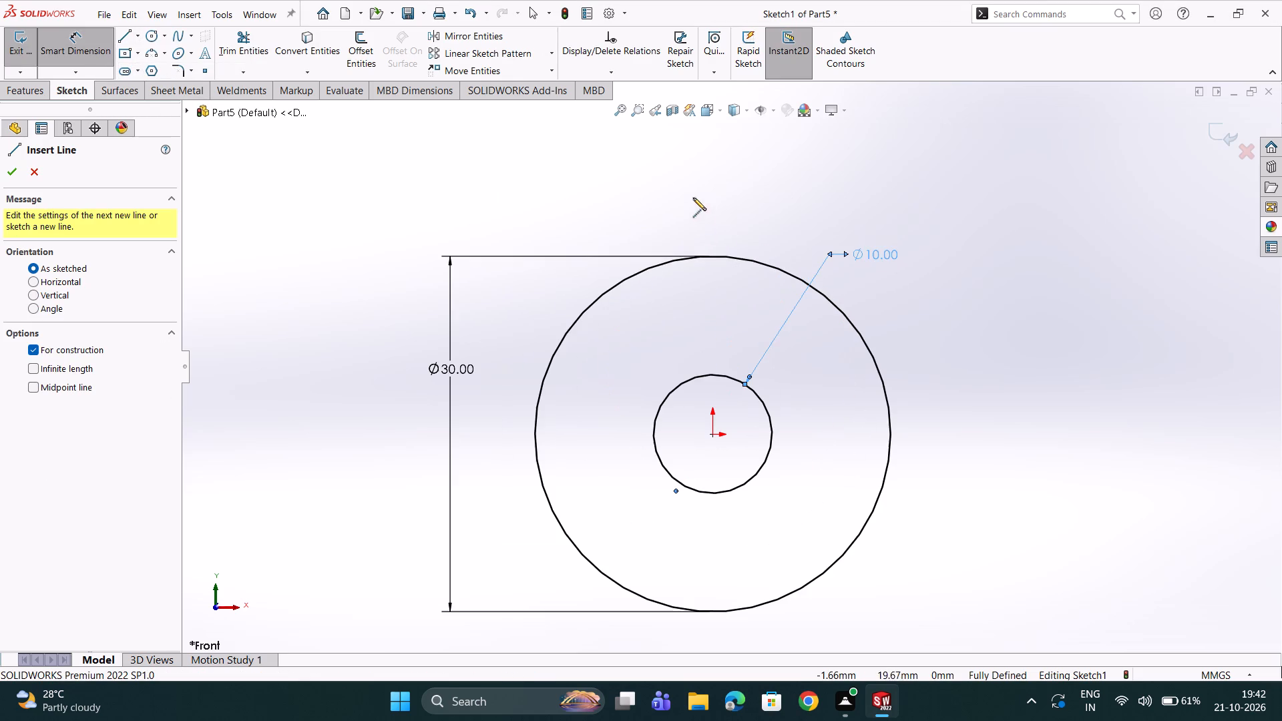
scroll(708, 122, up, 4)
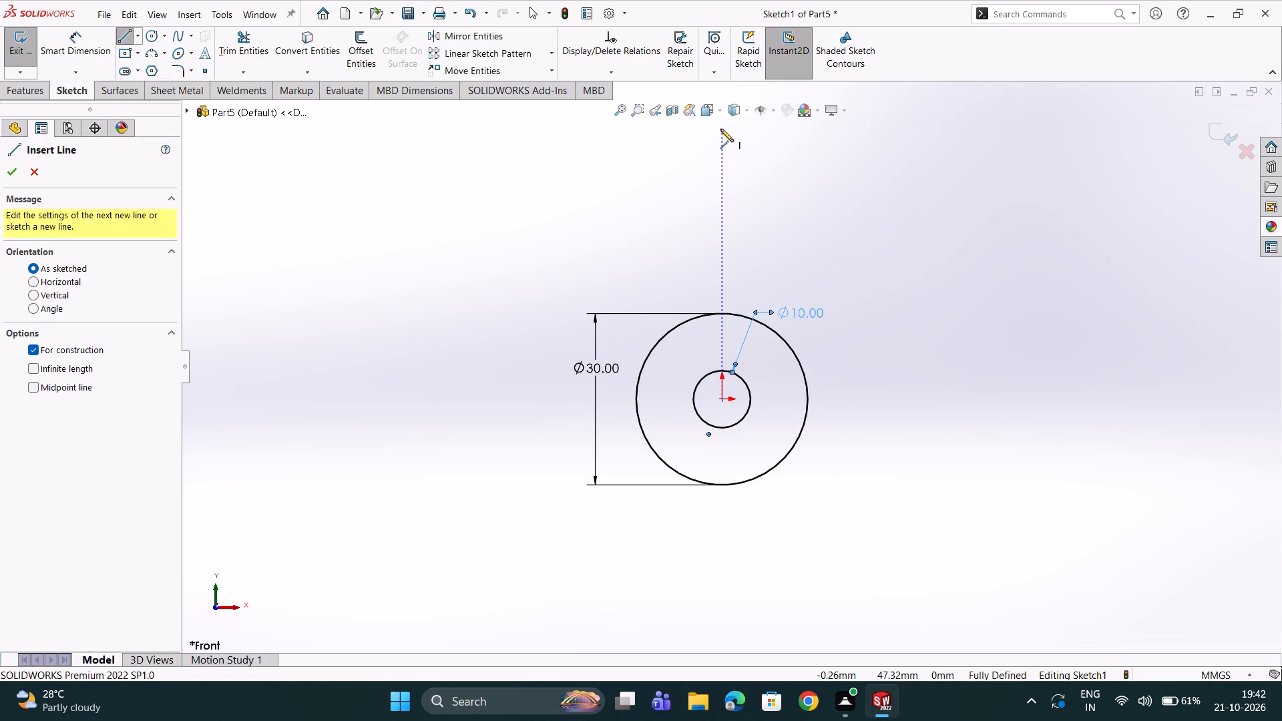
click(720, 129)
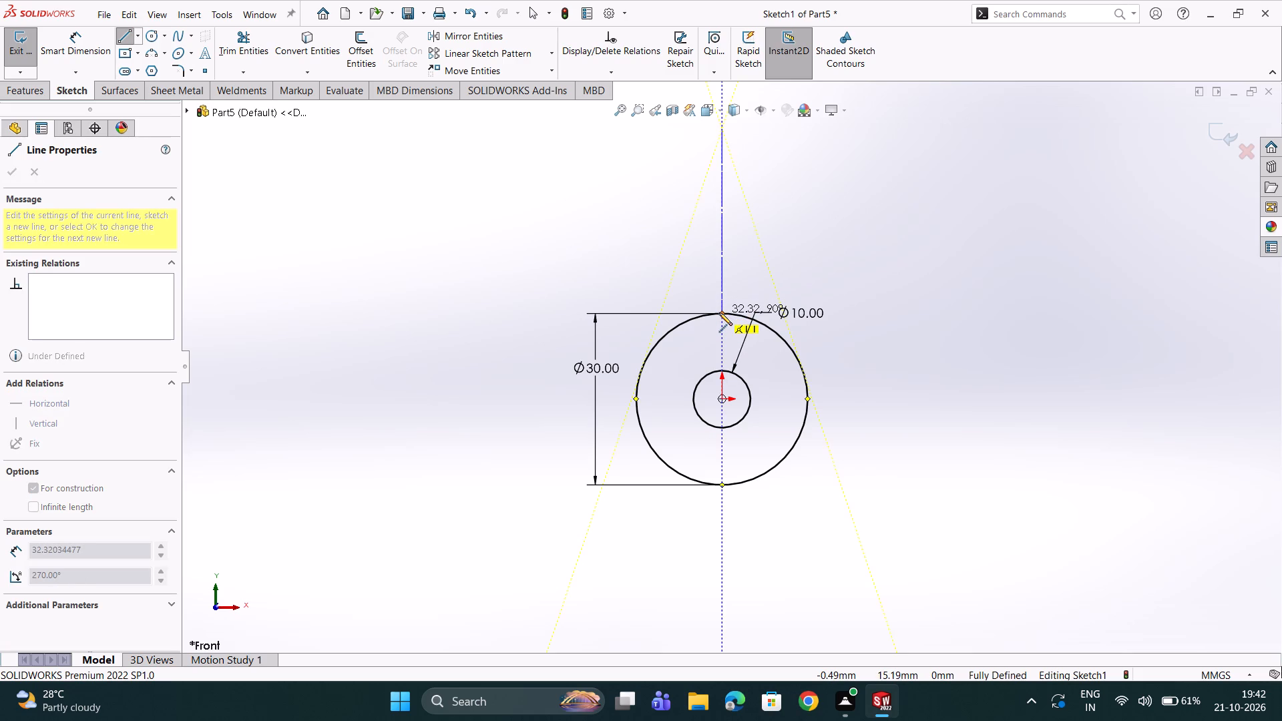
click(719, 312)
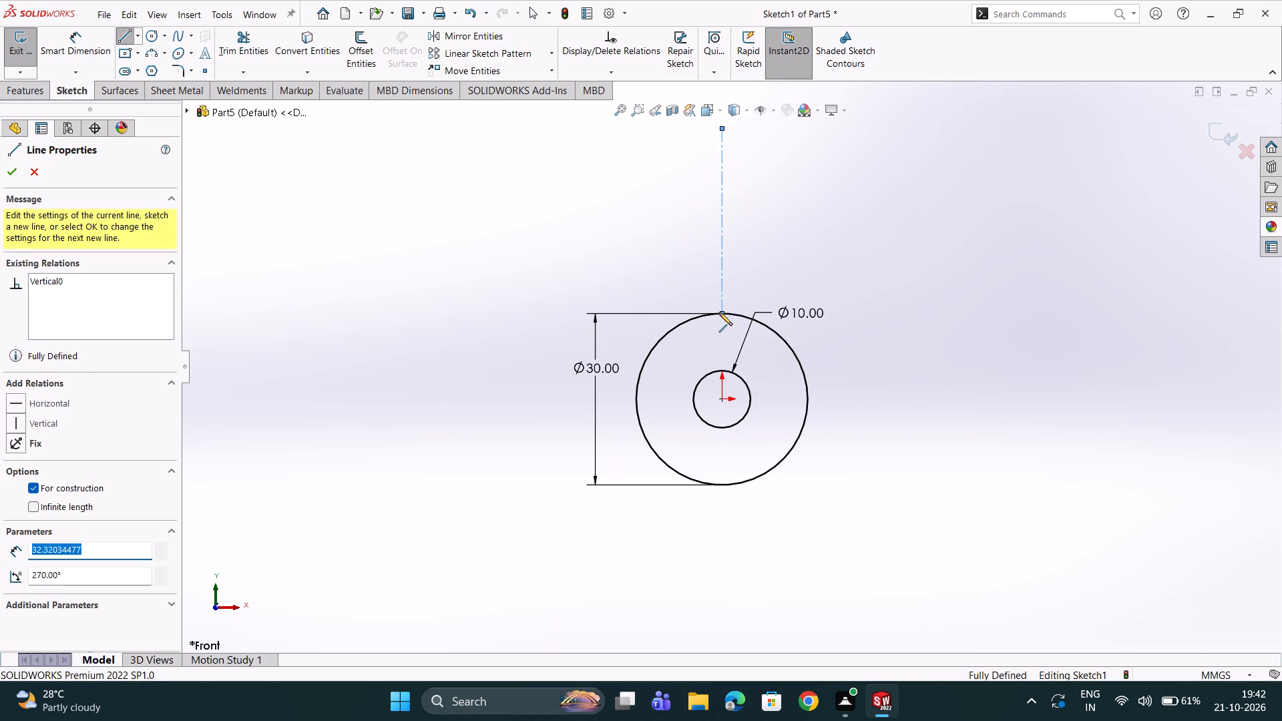
scroll(719, 312, down, 2)
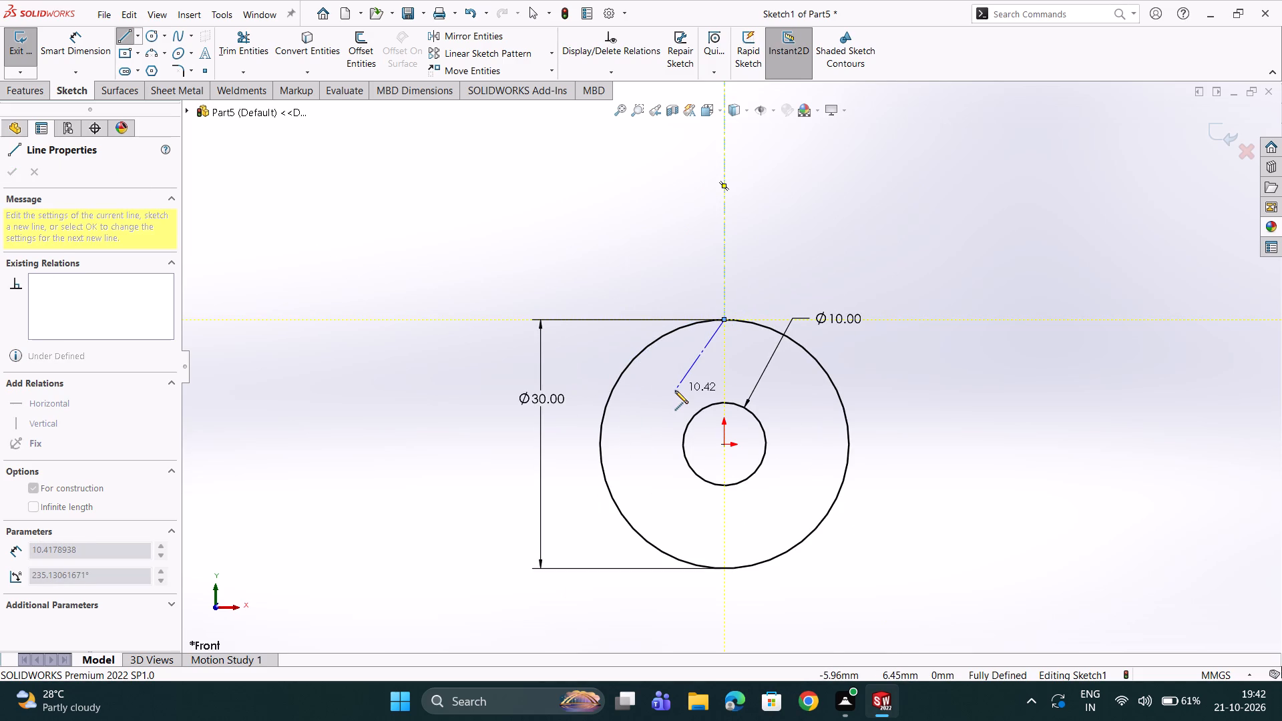
click(725, 447)
scroll(729, 443, down, 1)
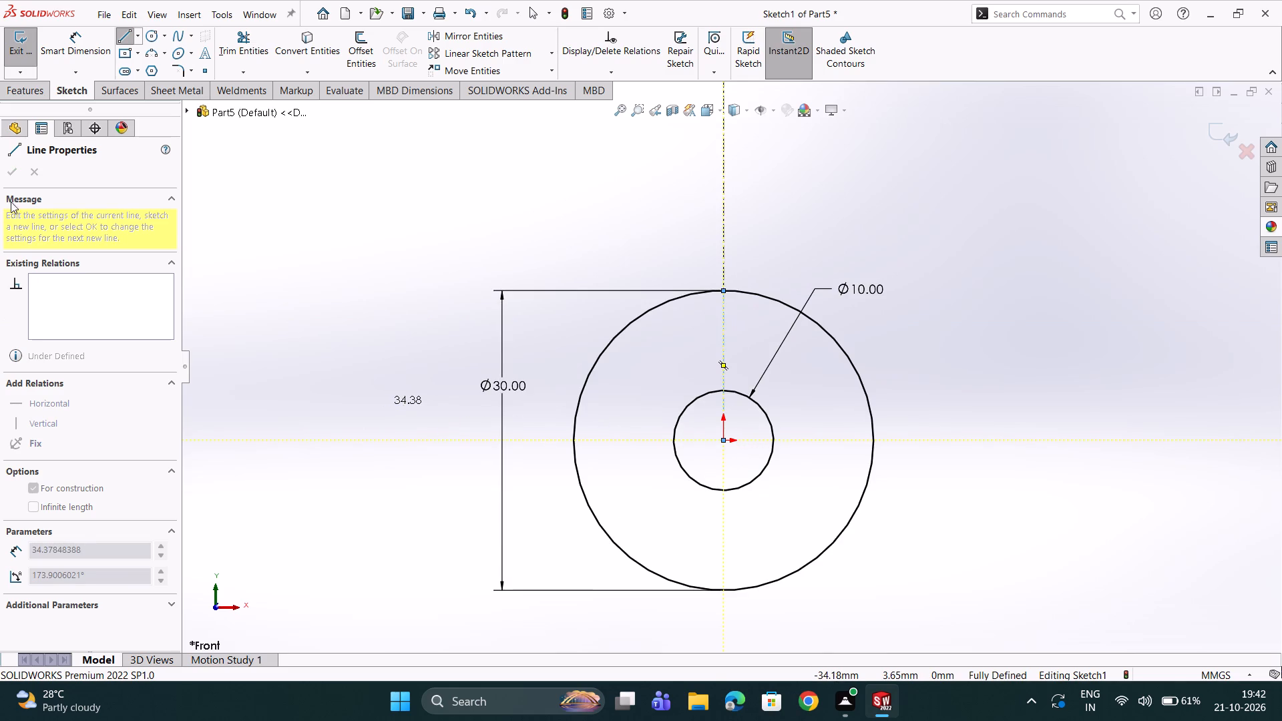
key(Escape)
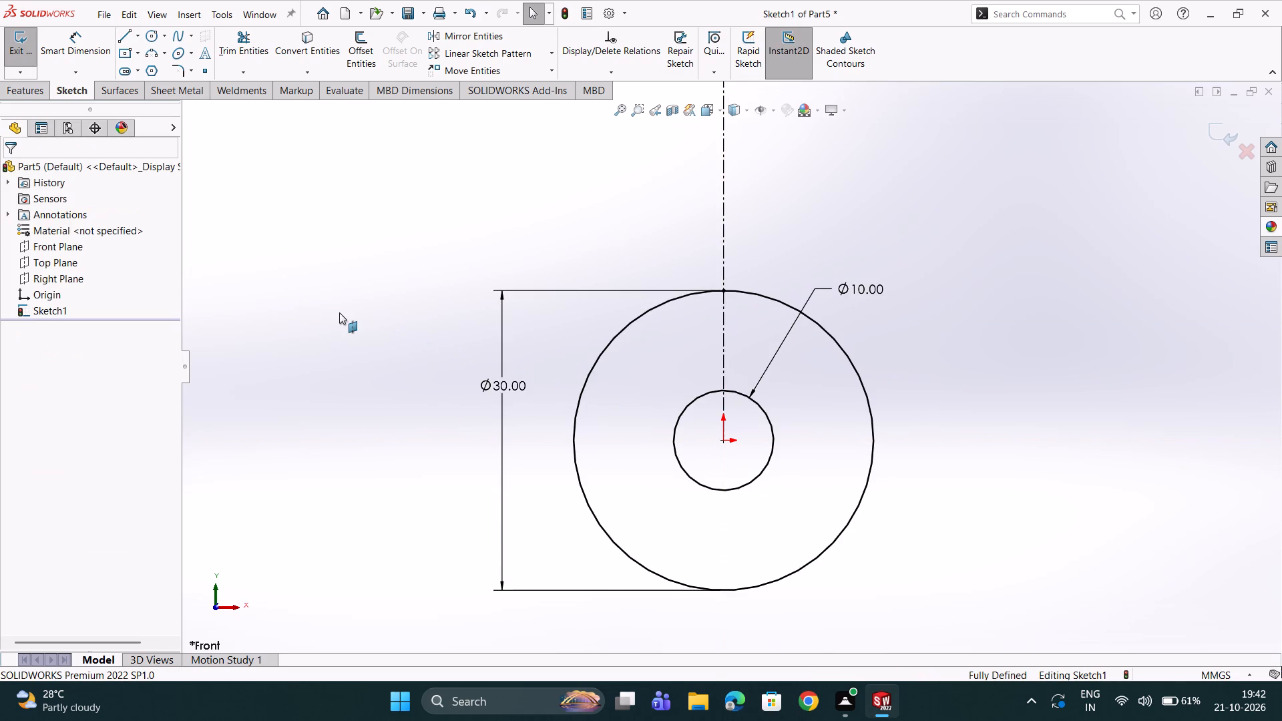
Offset the centerline segment above the outer circle by 4 mm in both directions, with dimensions added.
scroll(841, 338, up, 3)
scroll(743, 314, up, 2)
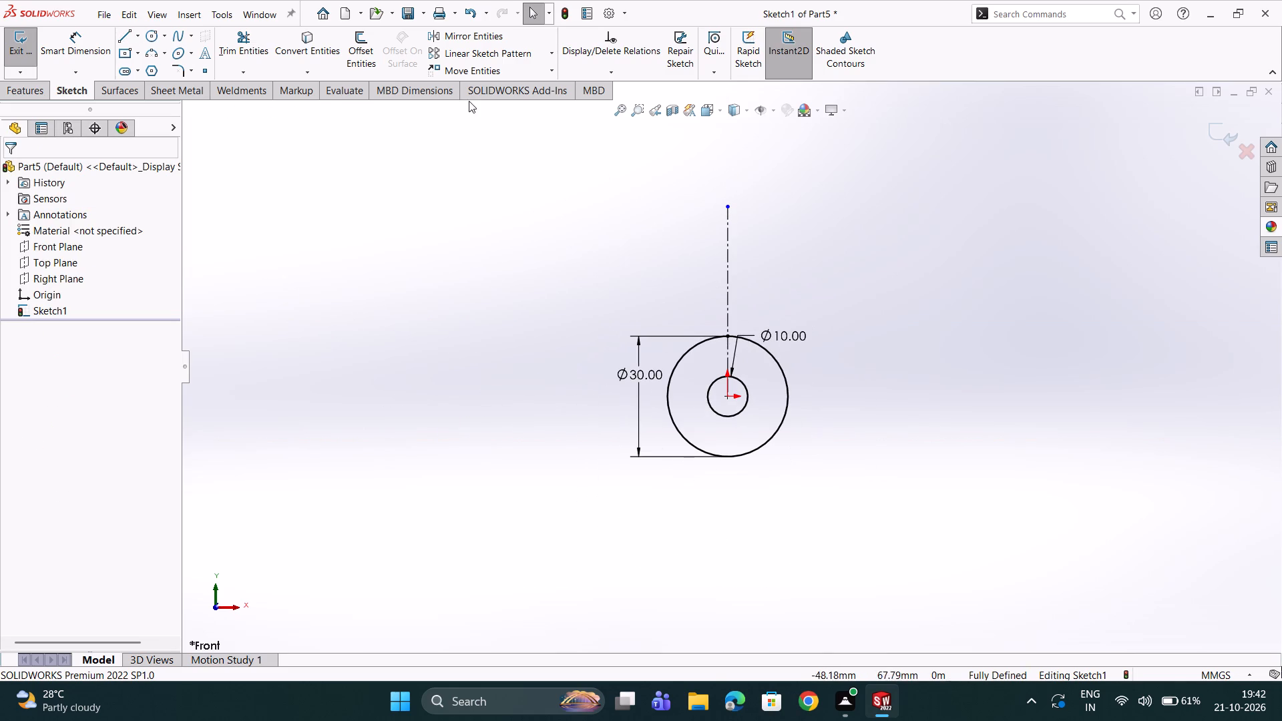
click(371, 53)
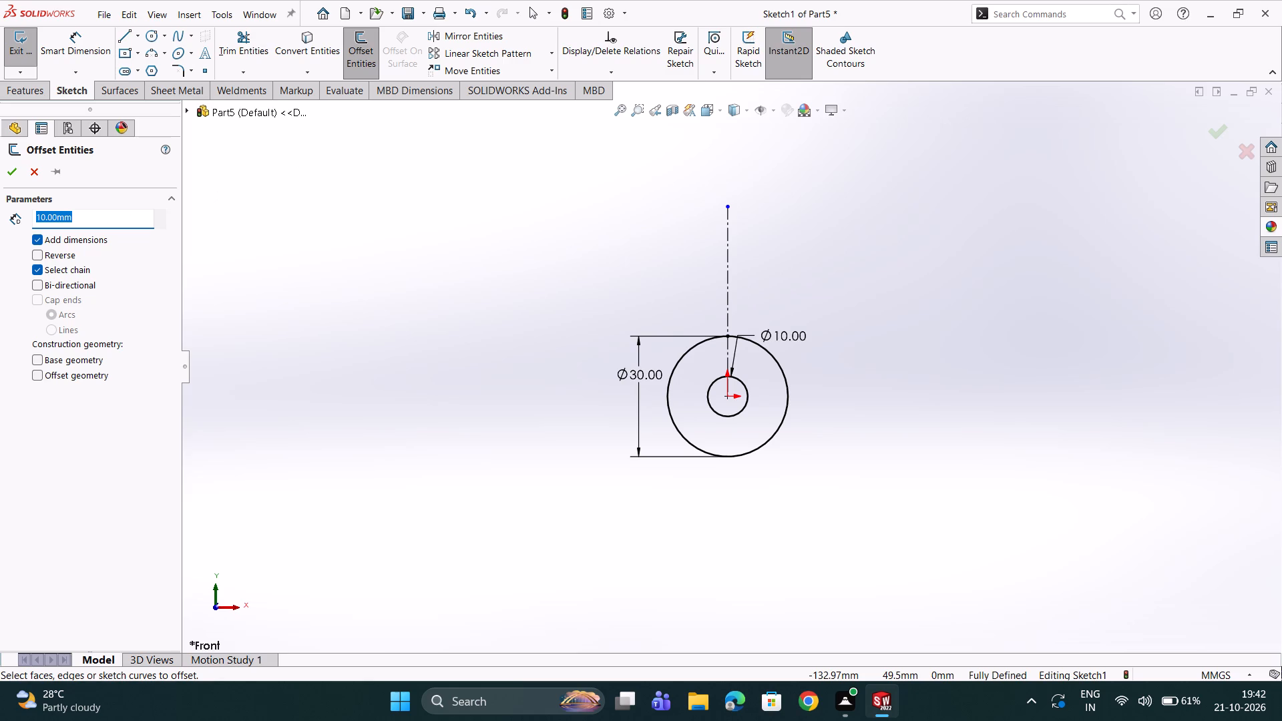
text(2.)
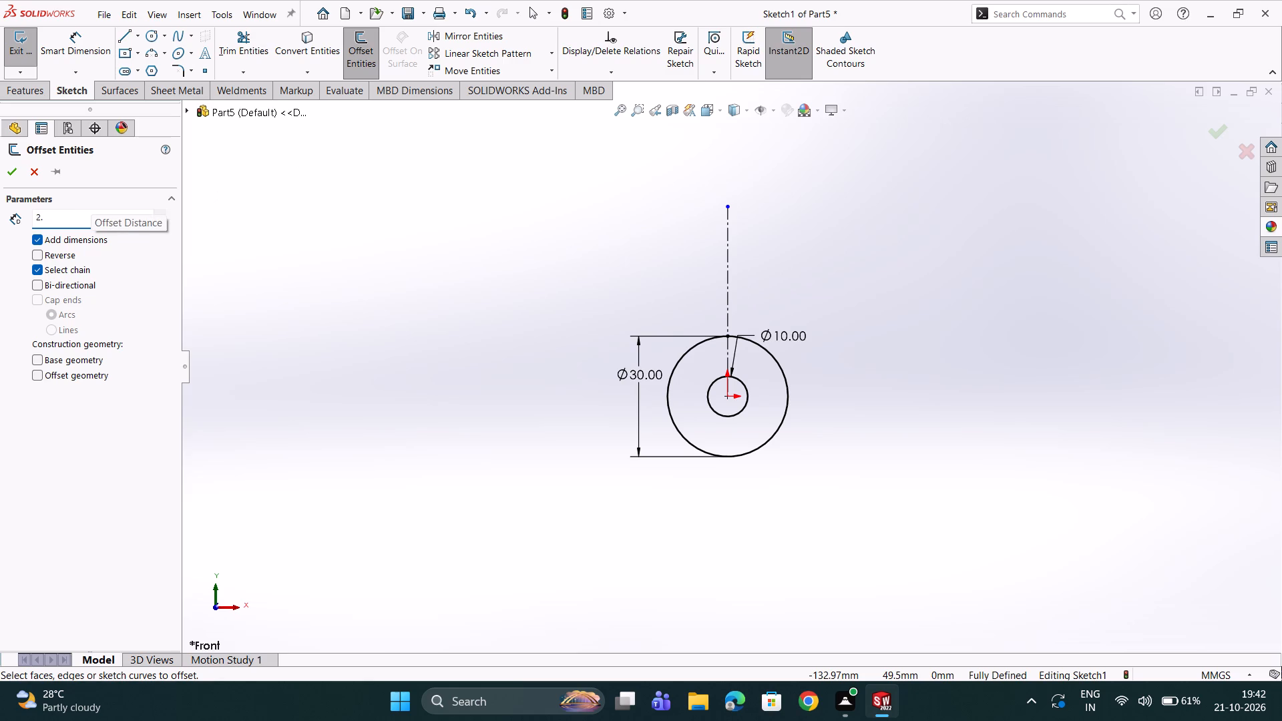
key(5)
key(Return)
key(4)
key(Return)
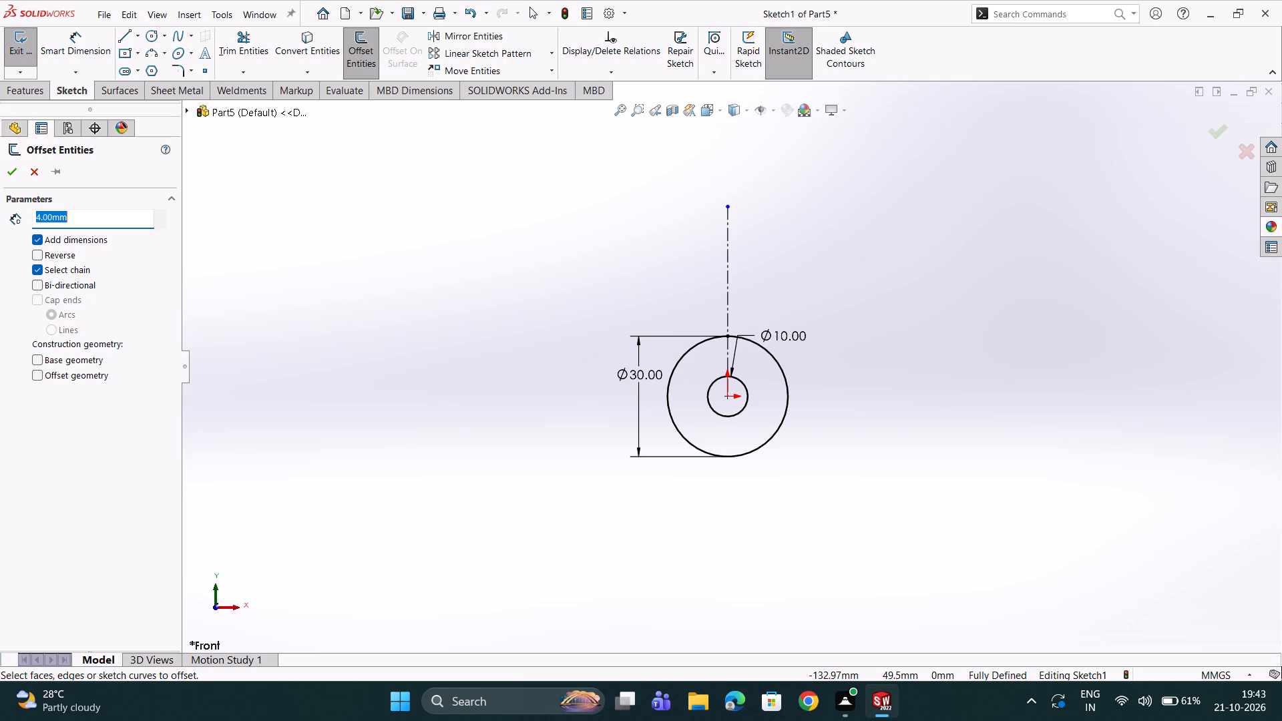
double_click(728, 294)
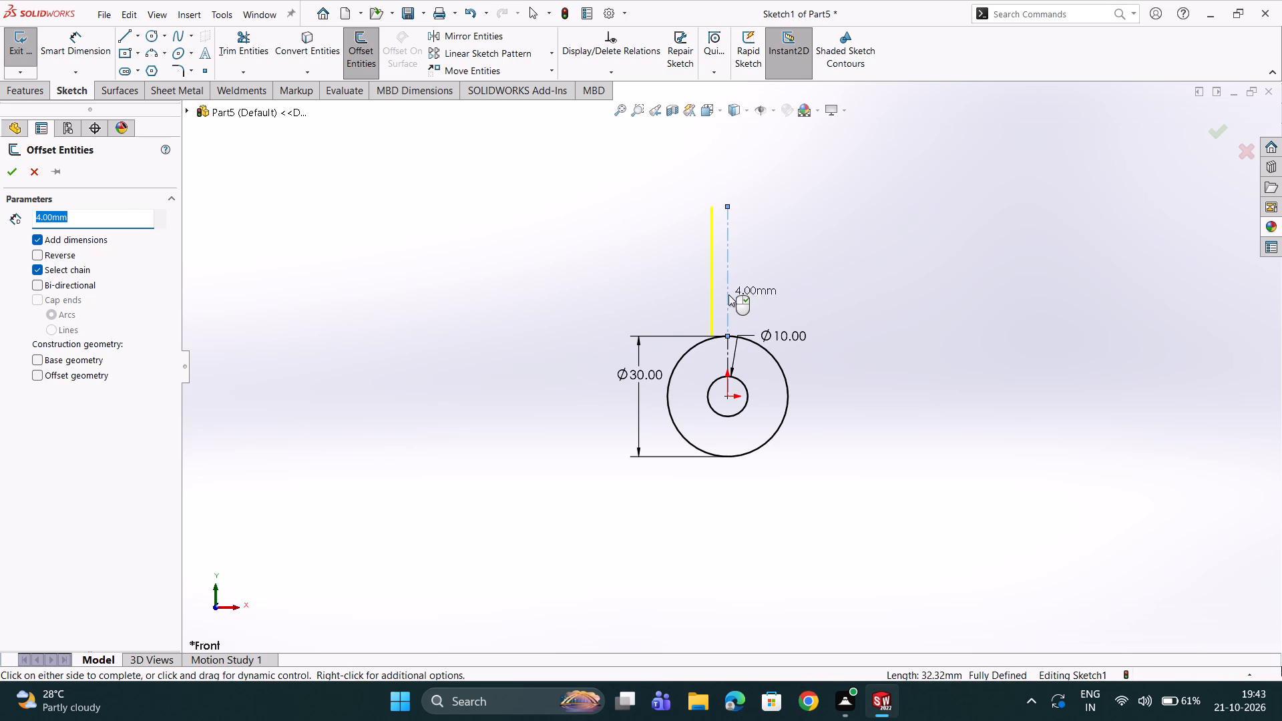
click(39, 284)
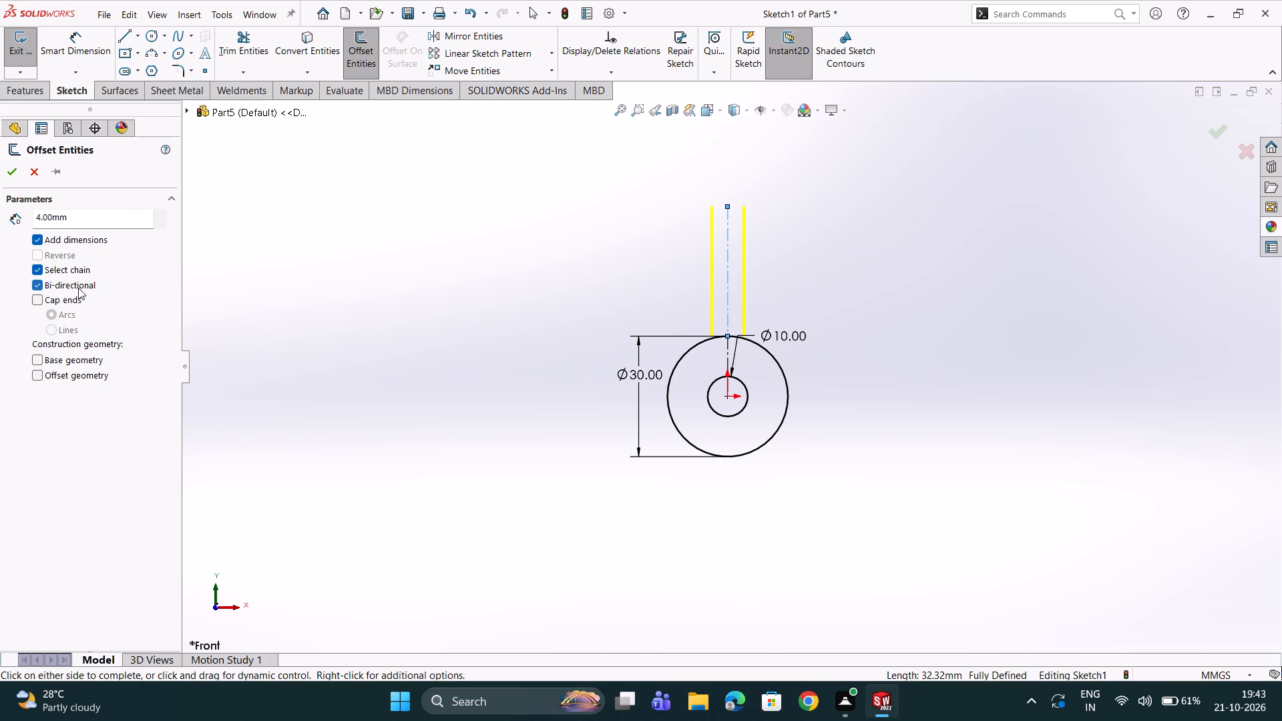
scroll(563, 346, down, 9)
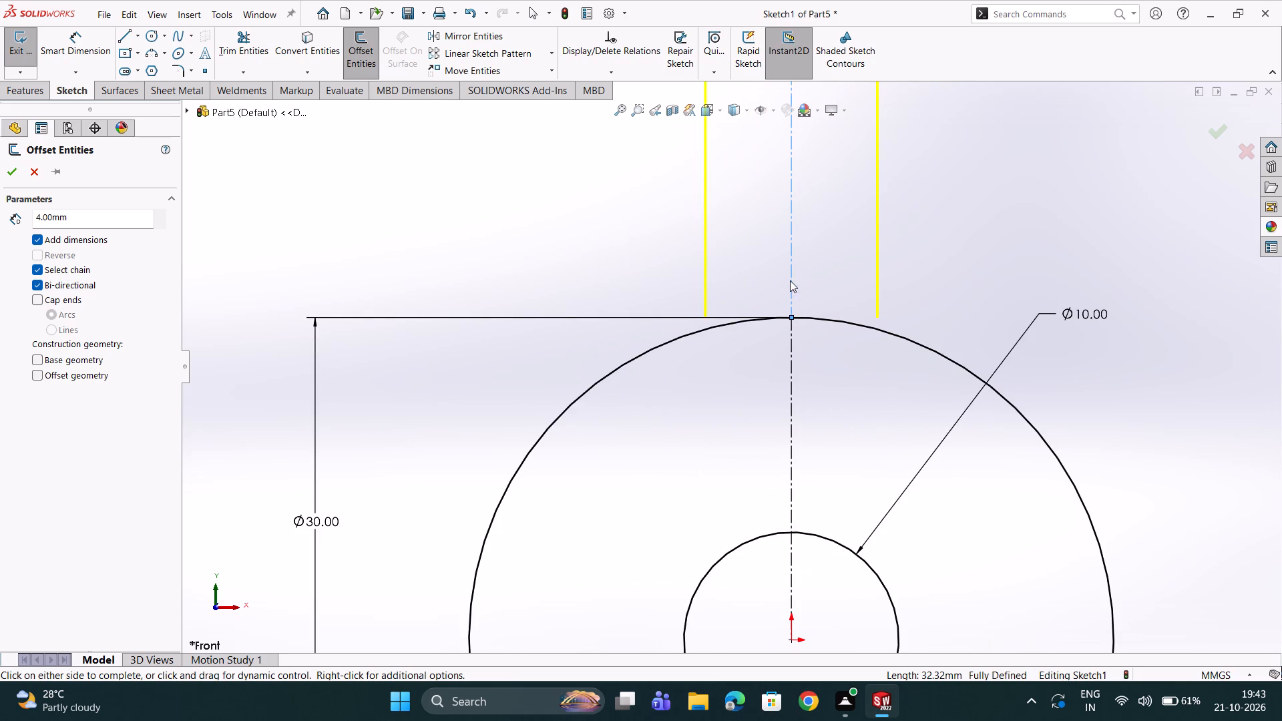
click(9, 168)
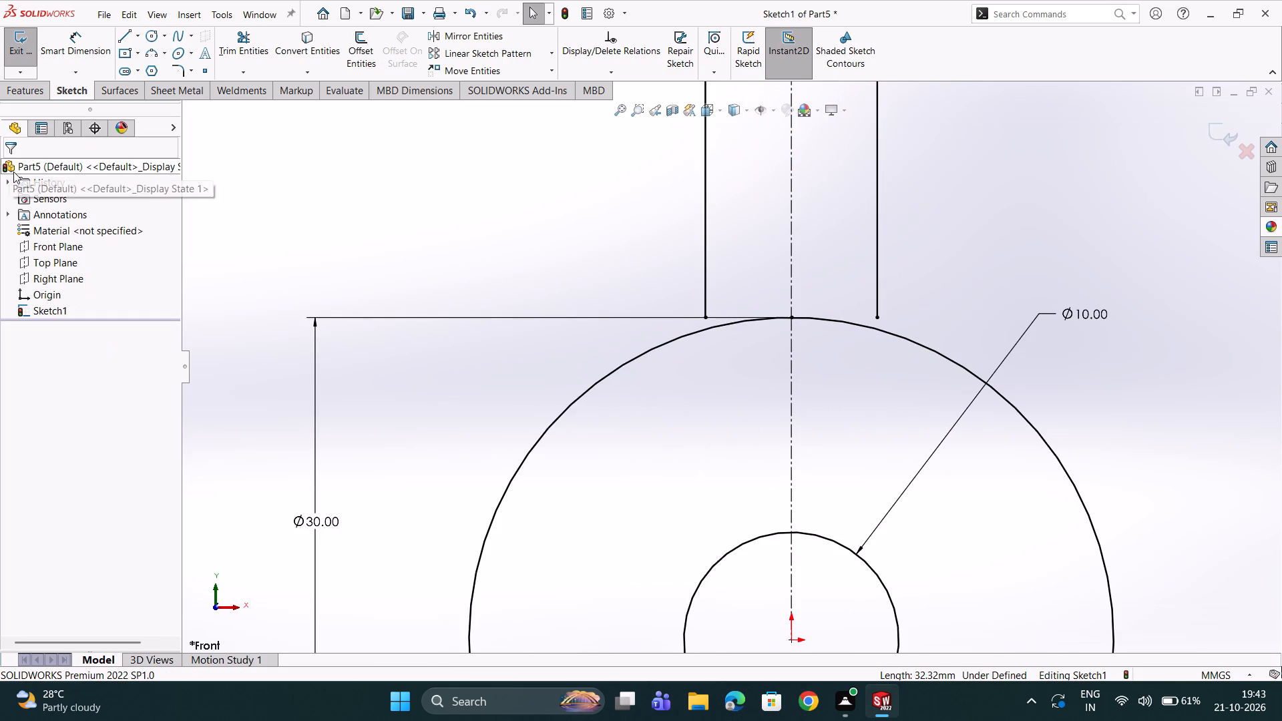
Offset the arm line left of the centerline by 5 mm outward in one direction only, with a dimension added.
scroll(740, 306, down, 1)
scroll(744, 302, up, 7)
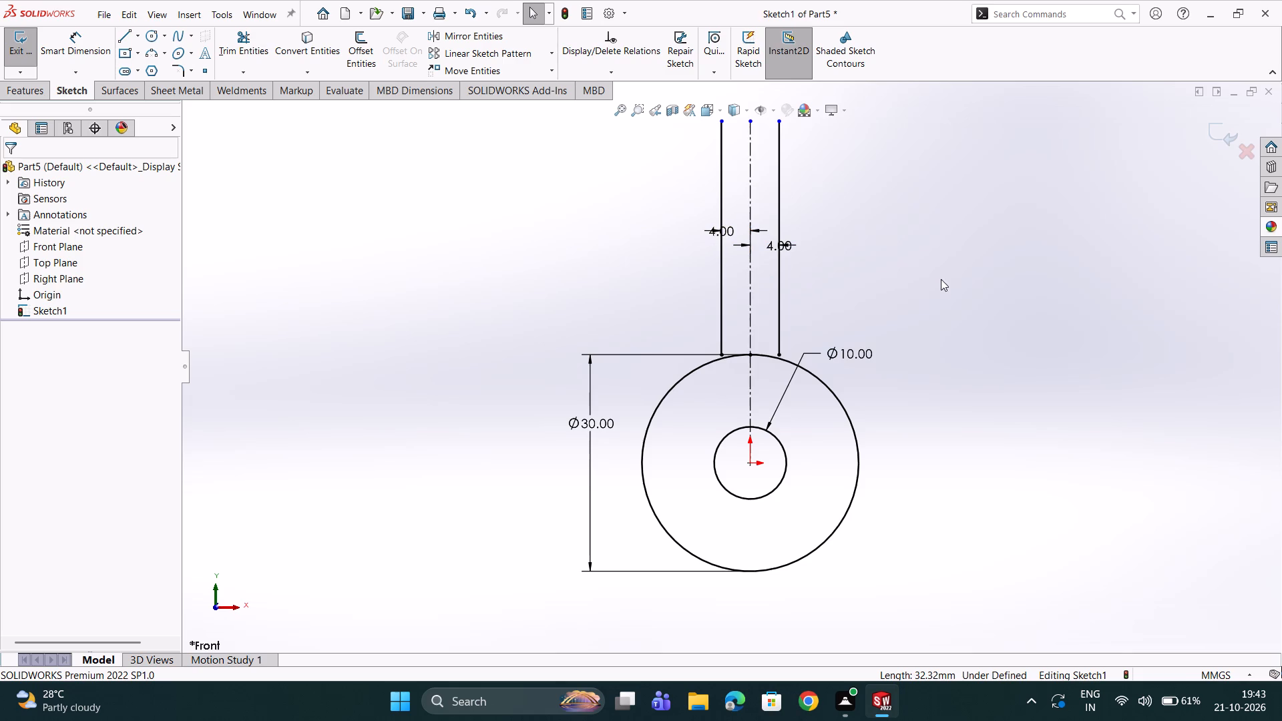
click(351, 47)
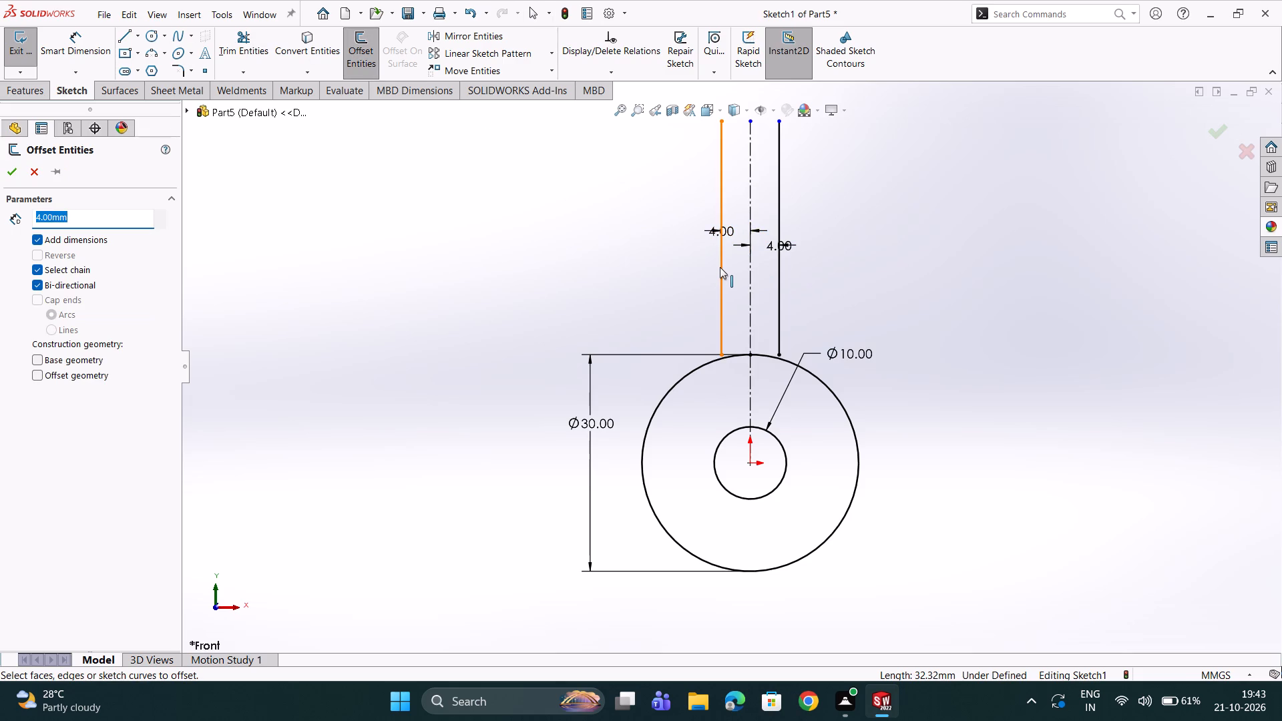
key(5)
key(Return)
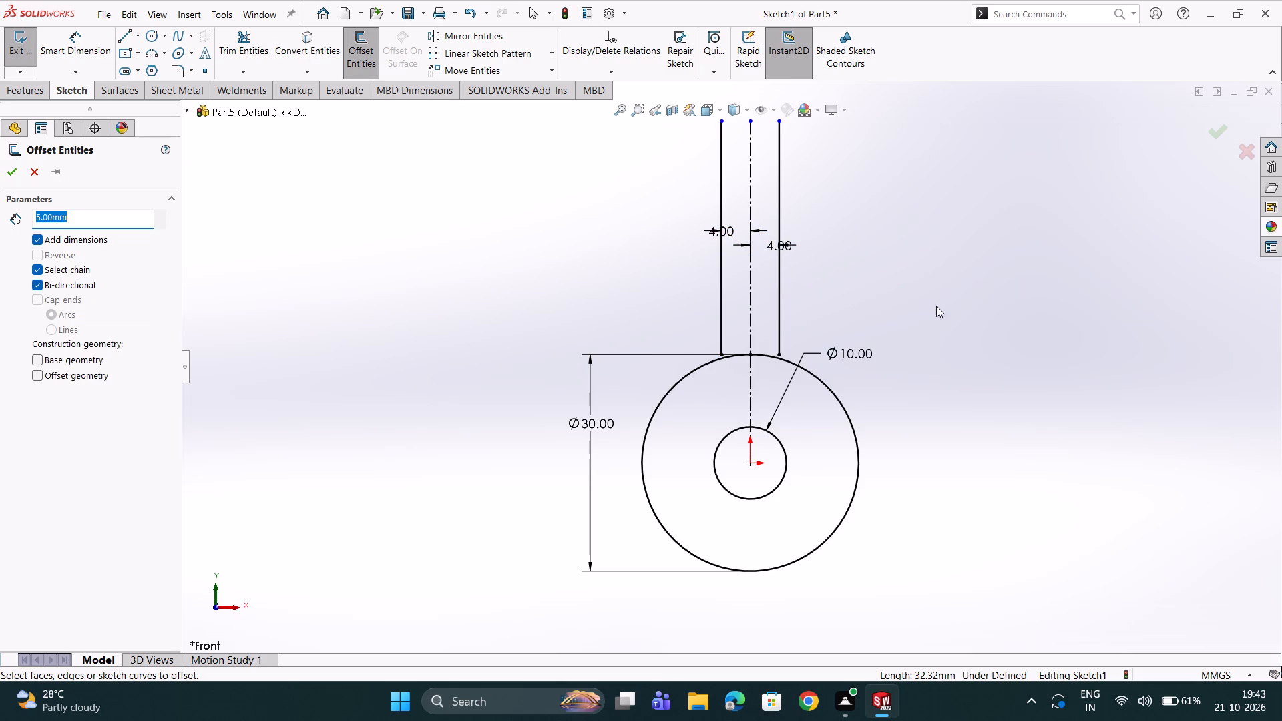
click(720, 298)
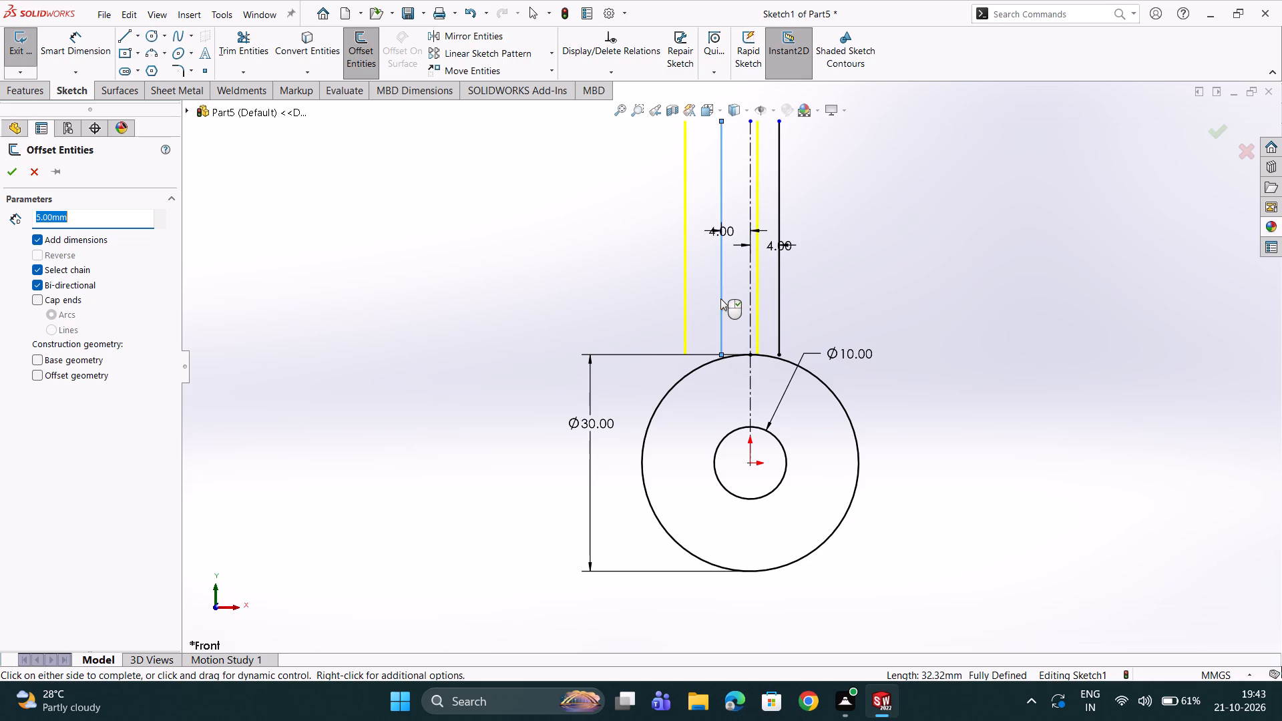
click(38, 284)
click(780, 302)
double_click(780, 302)
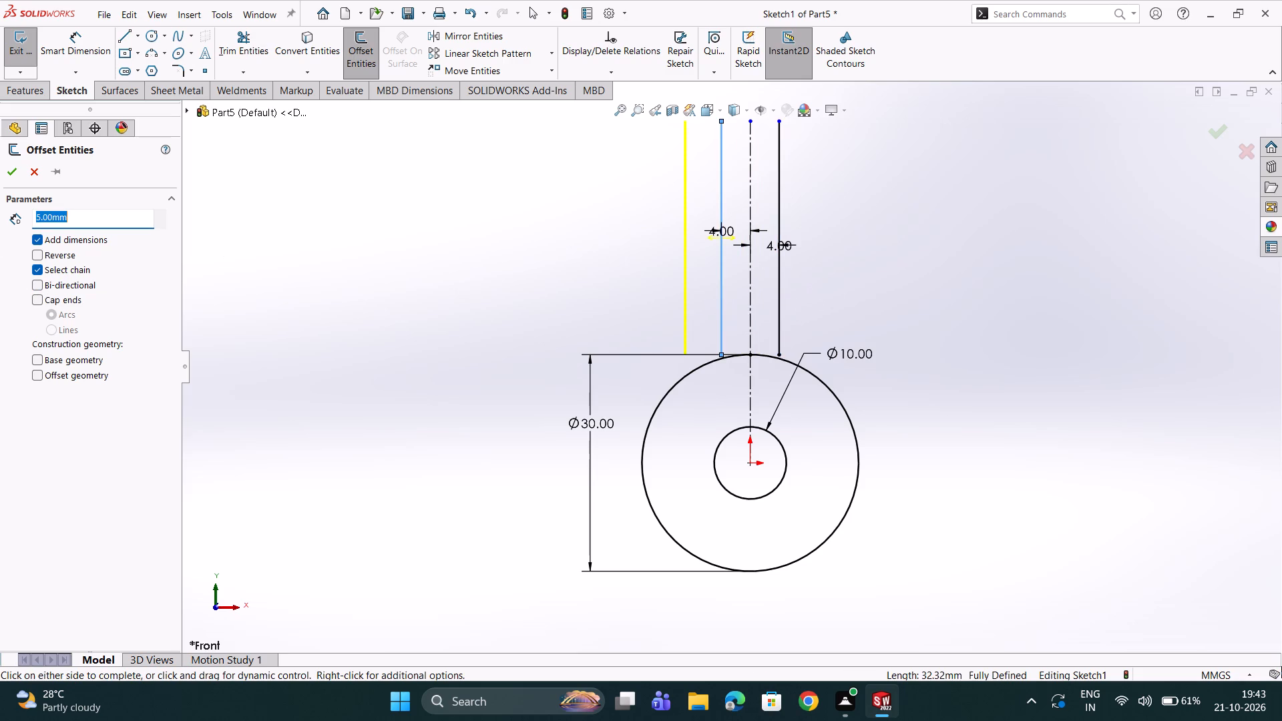
double_click(11, 174)
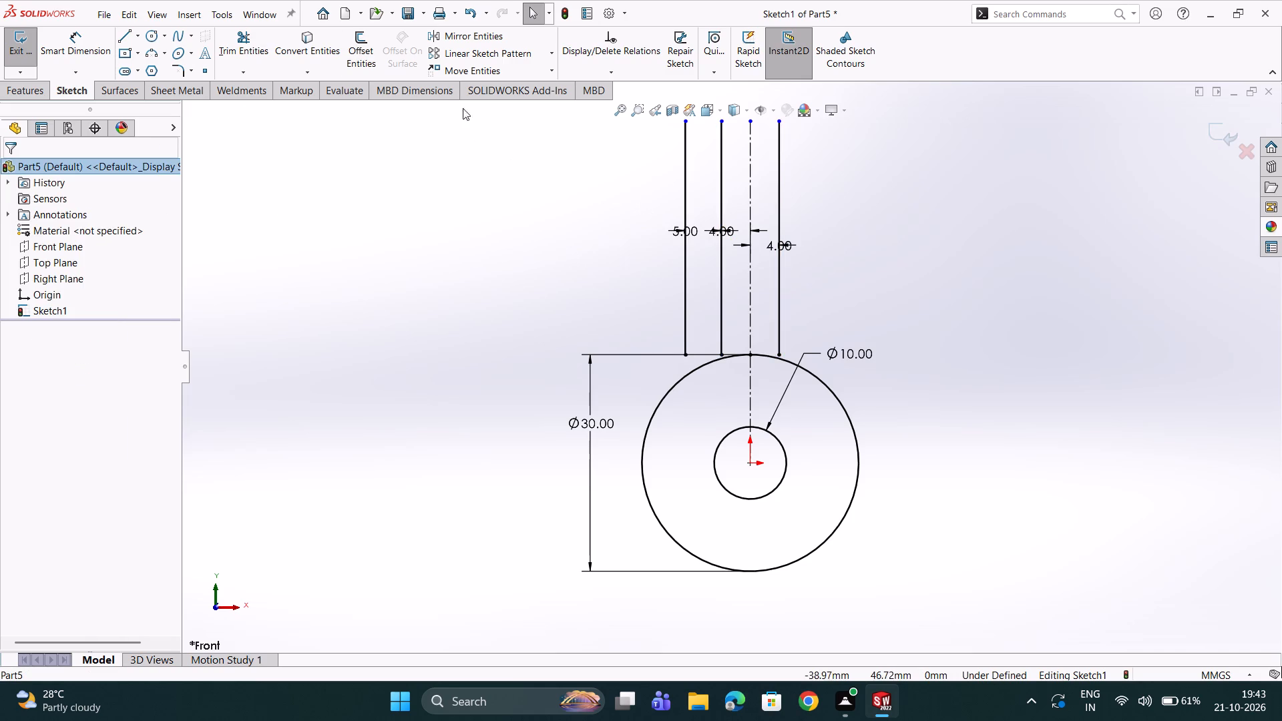
Offset the arm line right of the centerline by 5 mm with the direction reversed outward and a dimension added.
click(371, 47)
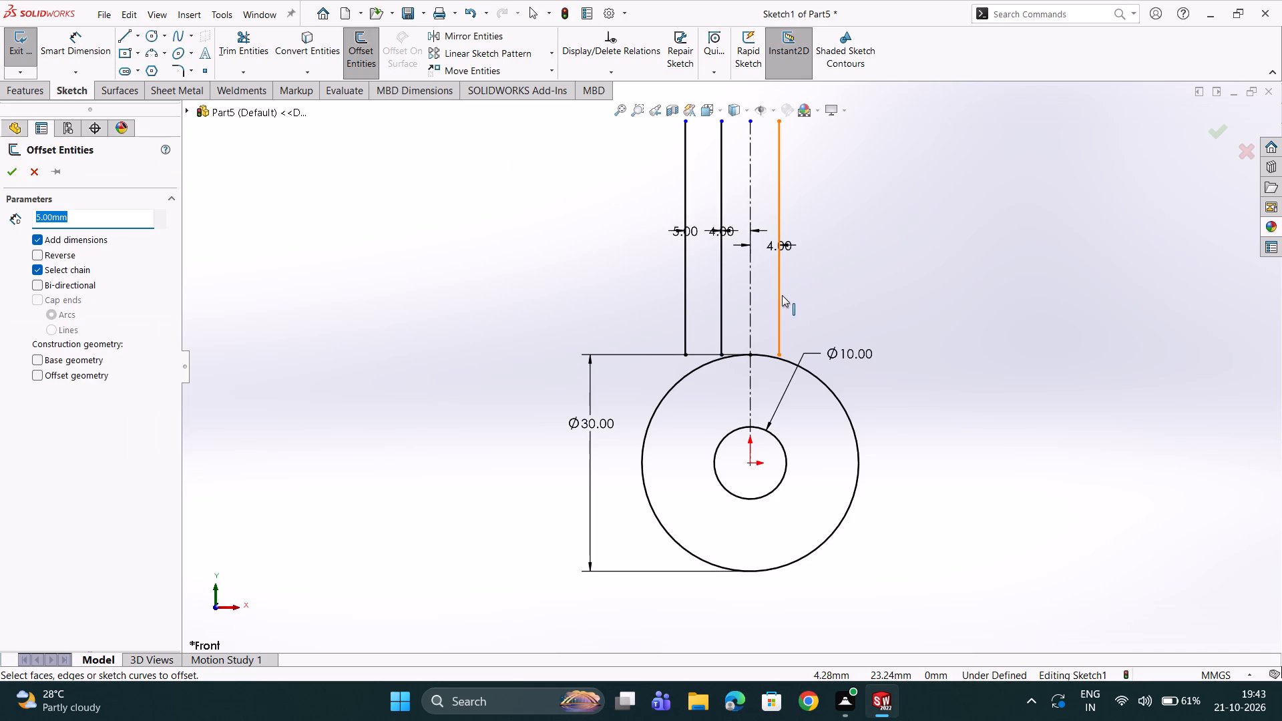
double_click(782, 295)
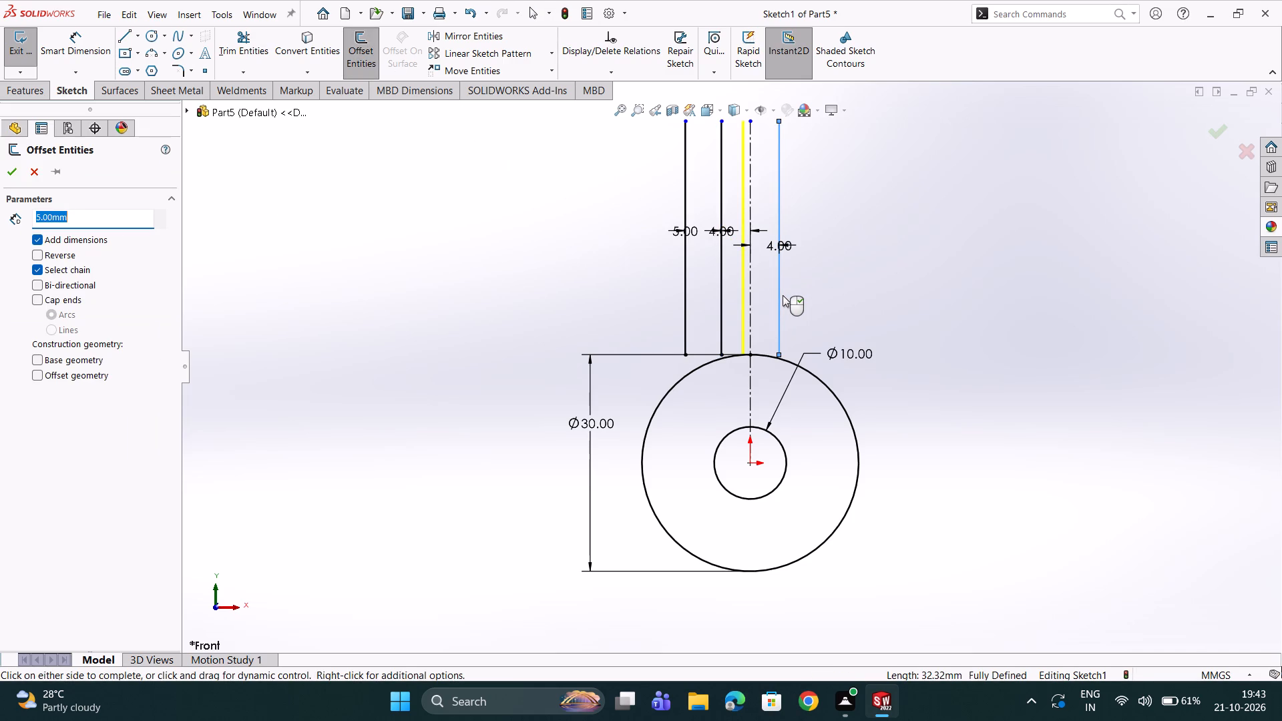
double_click(33, 254)
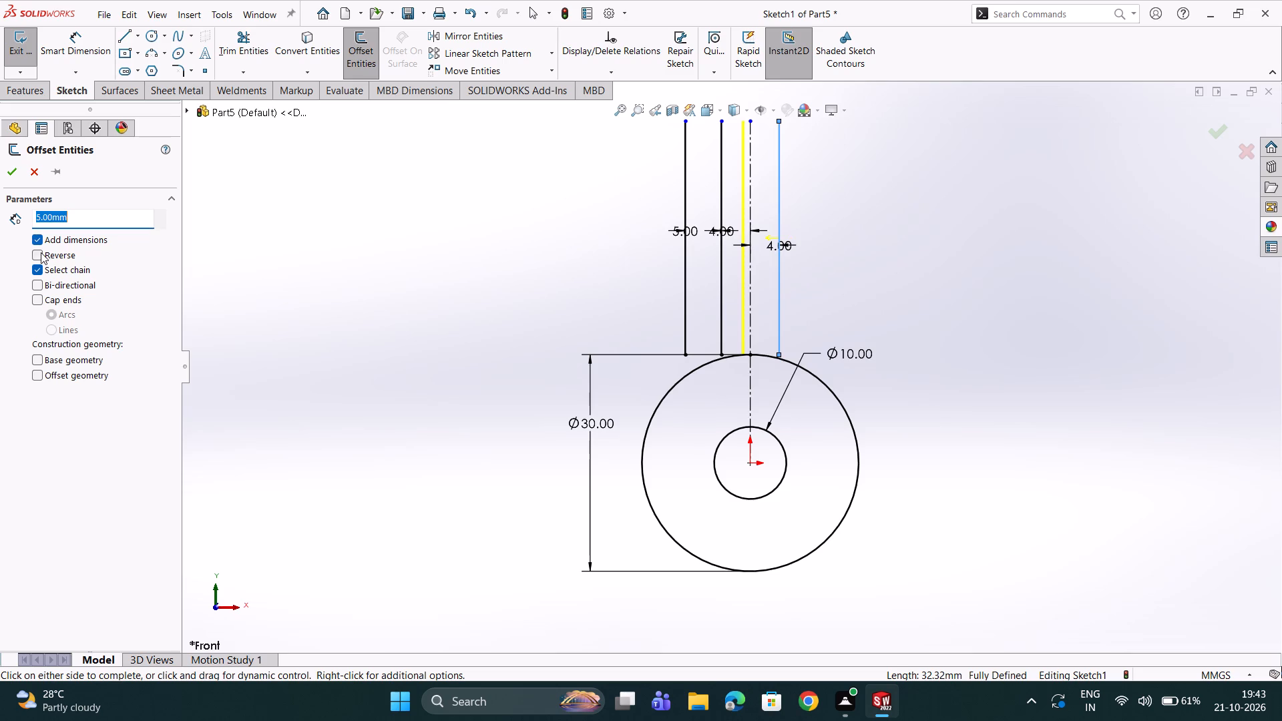
click(41, 253)
double_click(13, 168)
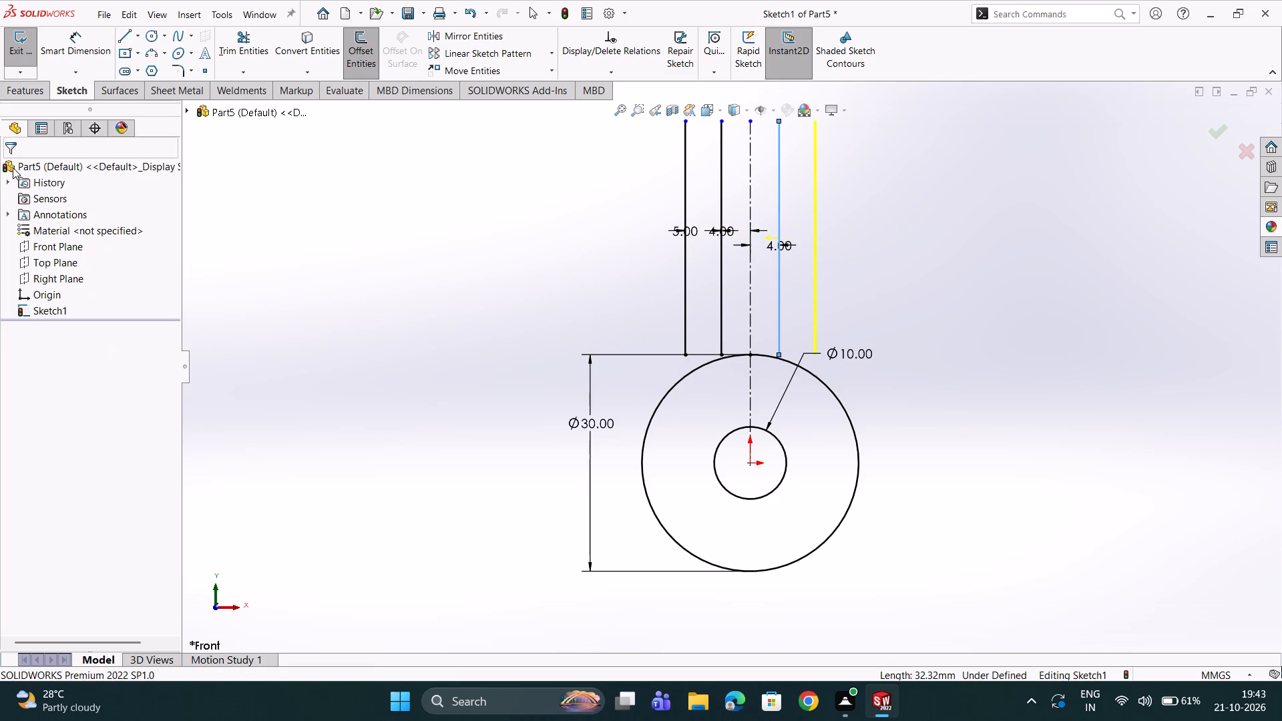
Extend the lower ends of all four solid vertical lines to the outer circle.
scroll(941, 359, down, 1)
scroll(803, 335, down, 1)
scroll(670, 362, down, 1)
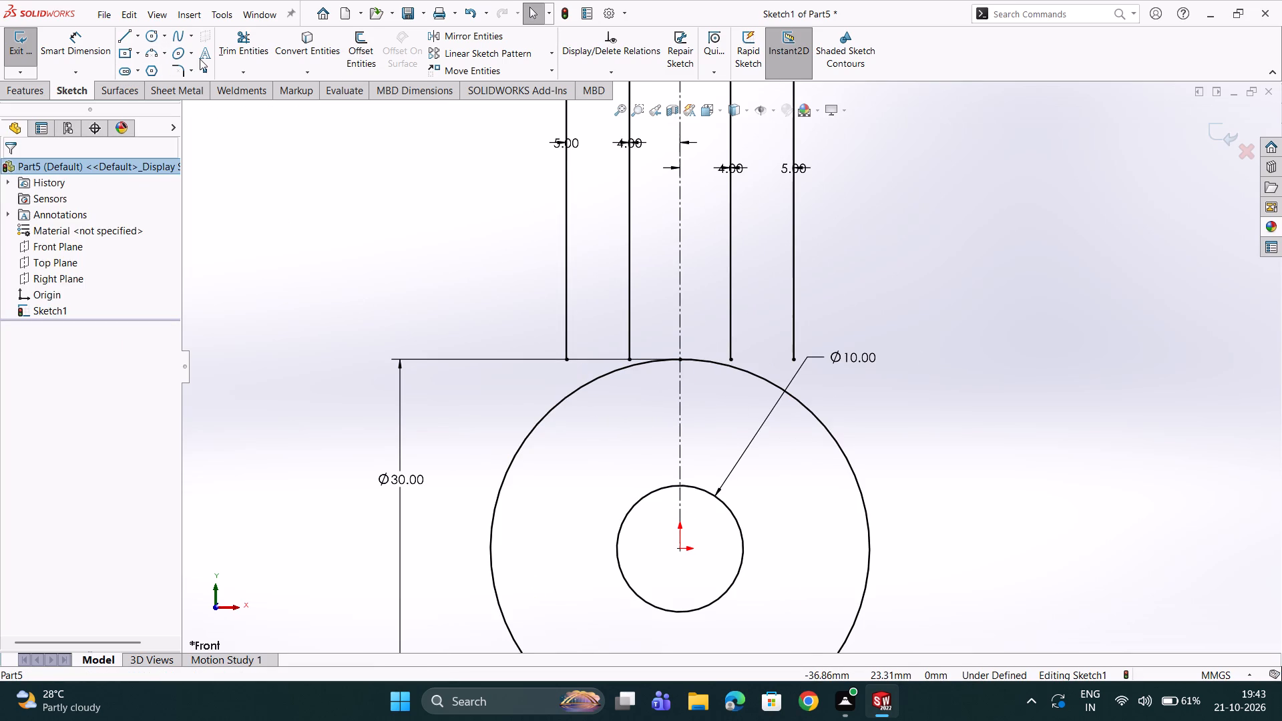
click(35, 85)
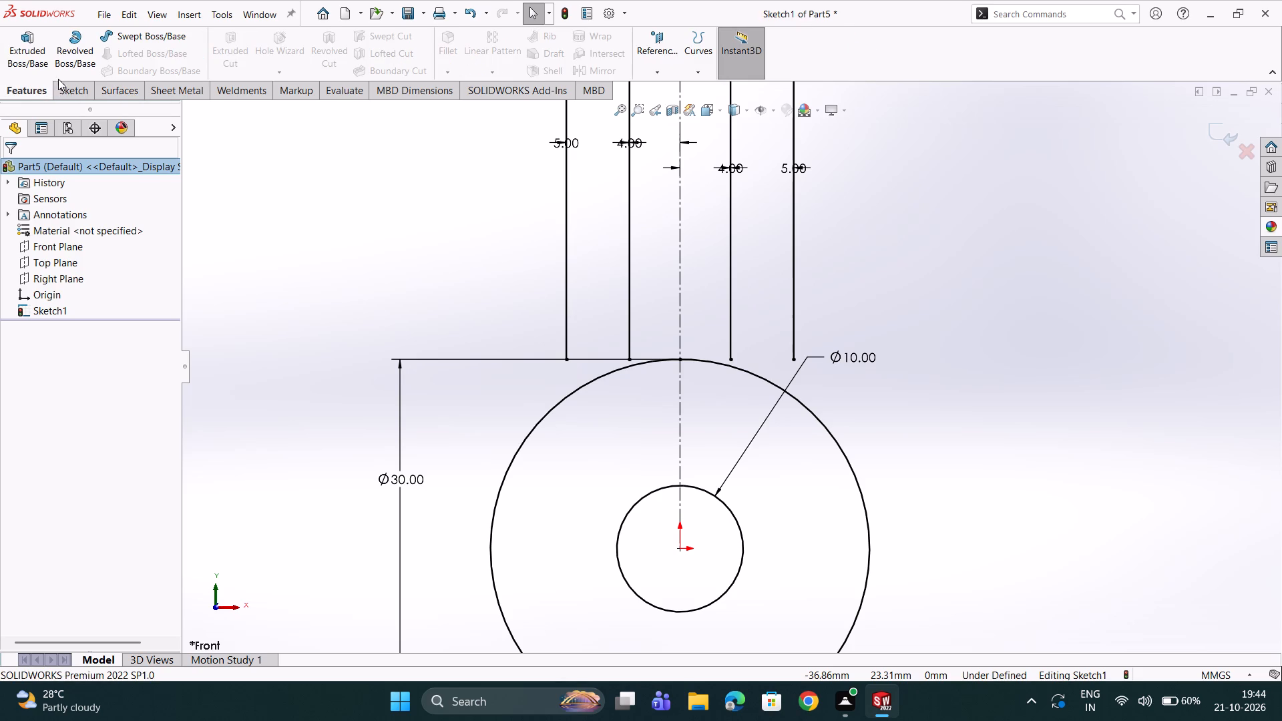
double_click(79, 88)
click(246, 71)
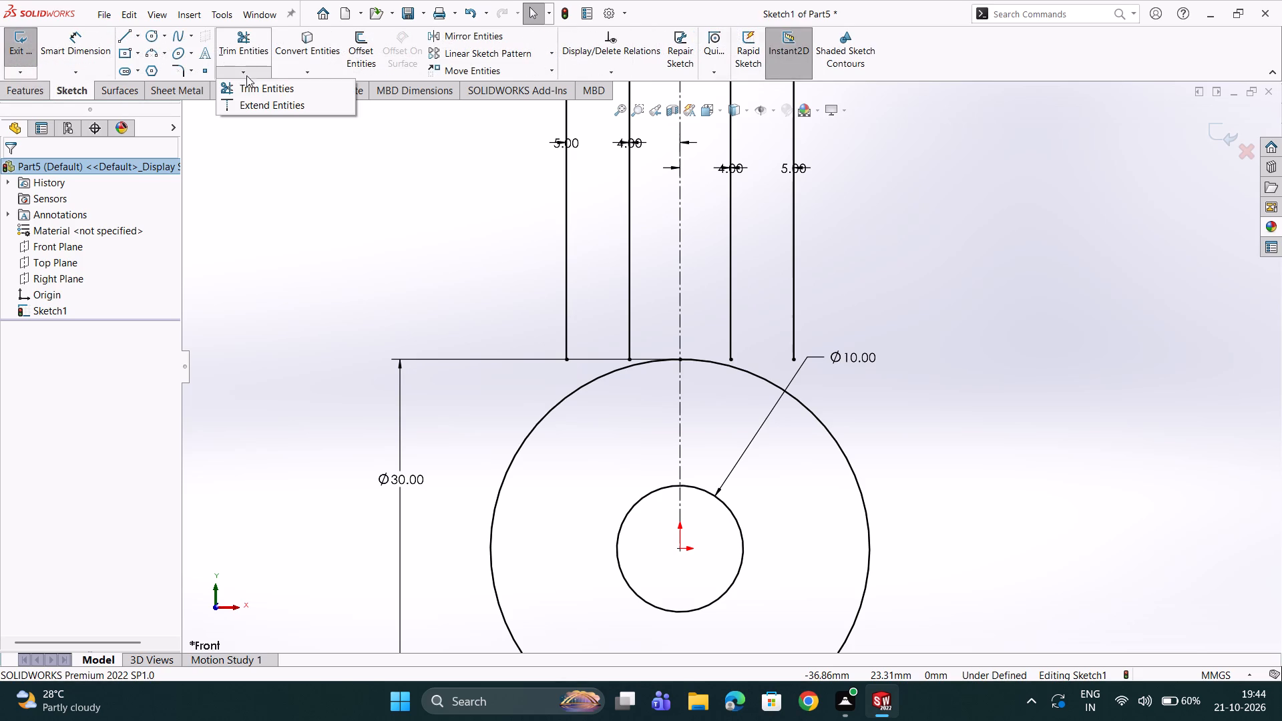
click(244, 101)
scroll(776, 377, down, 1)
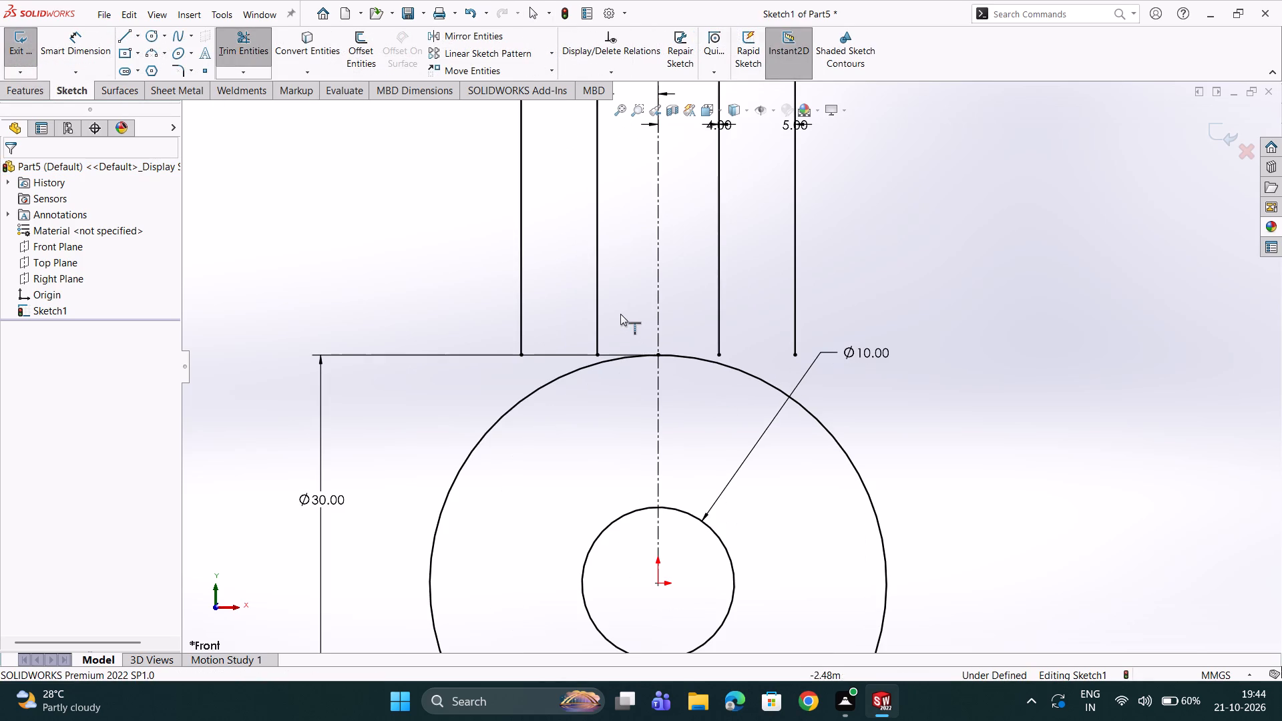
click(598, 324)
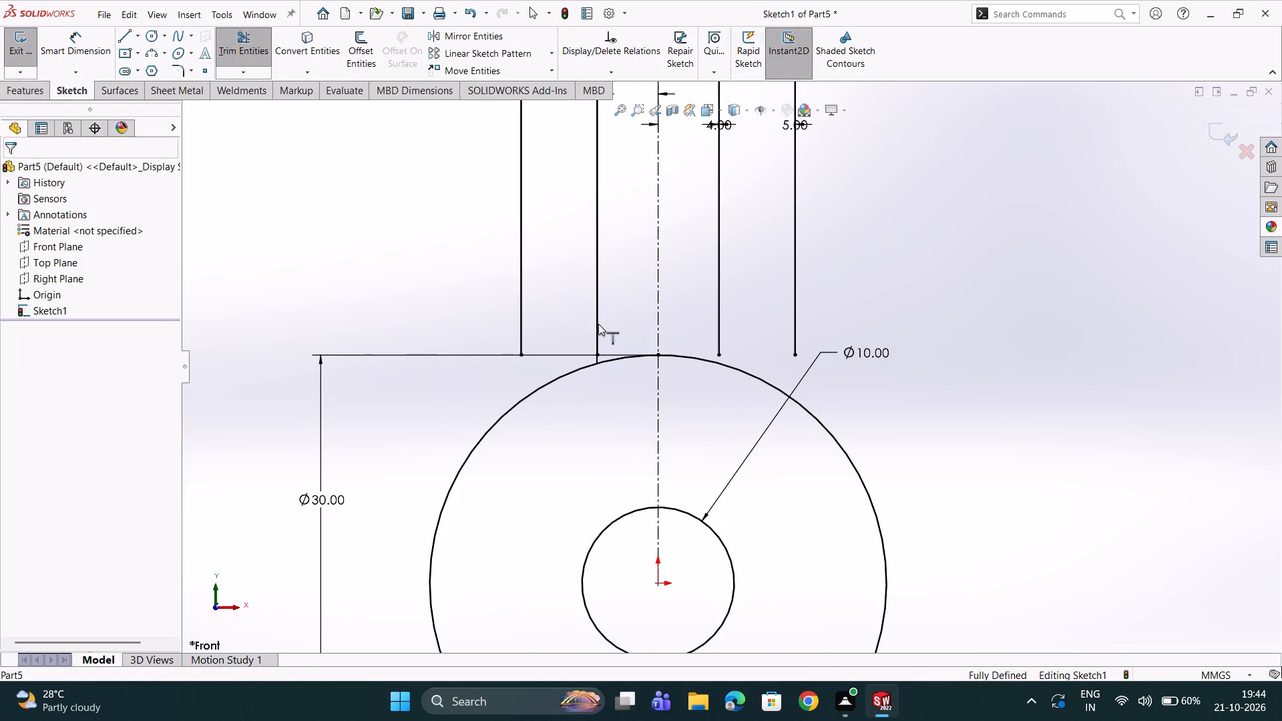
double_click(518, 326)
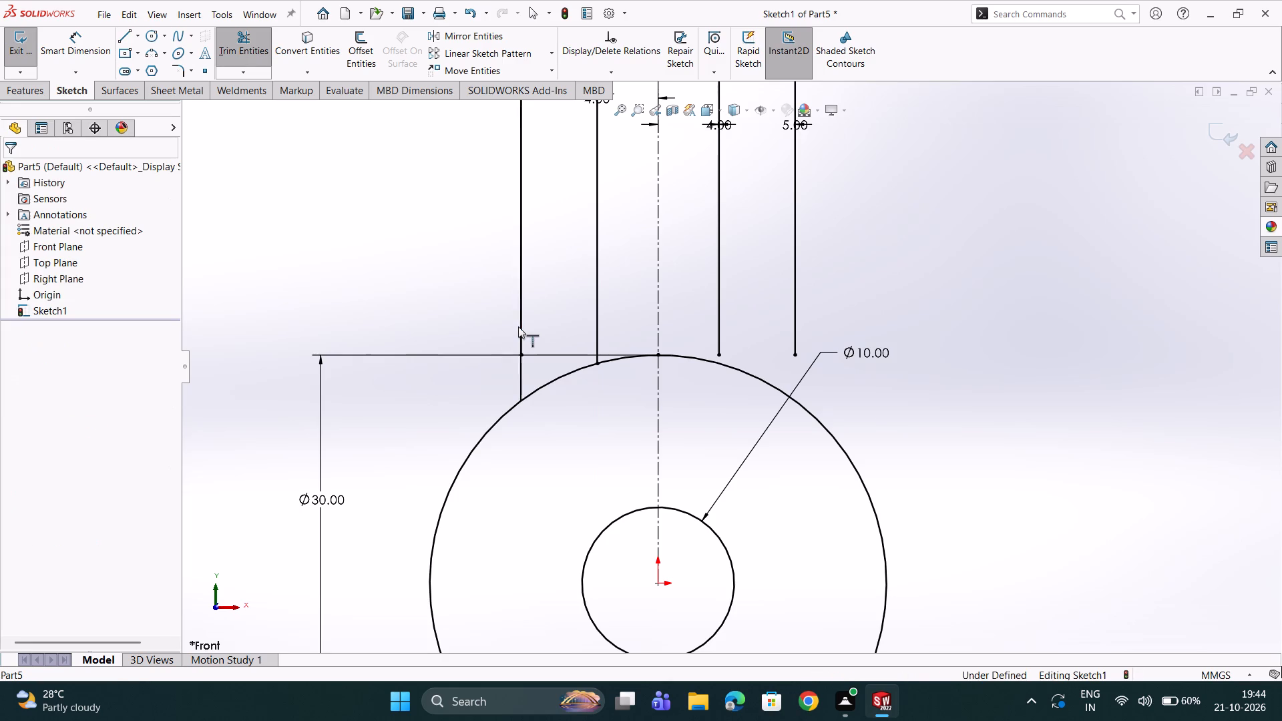
click(718, 297)
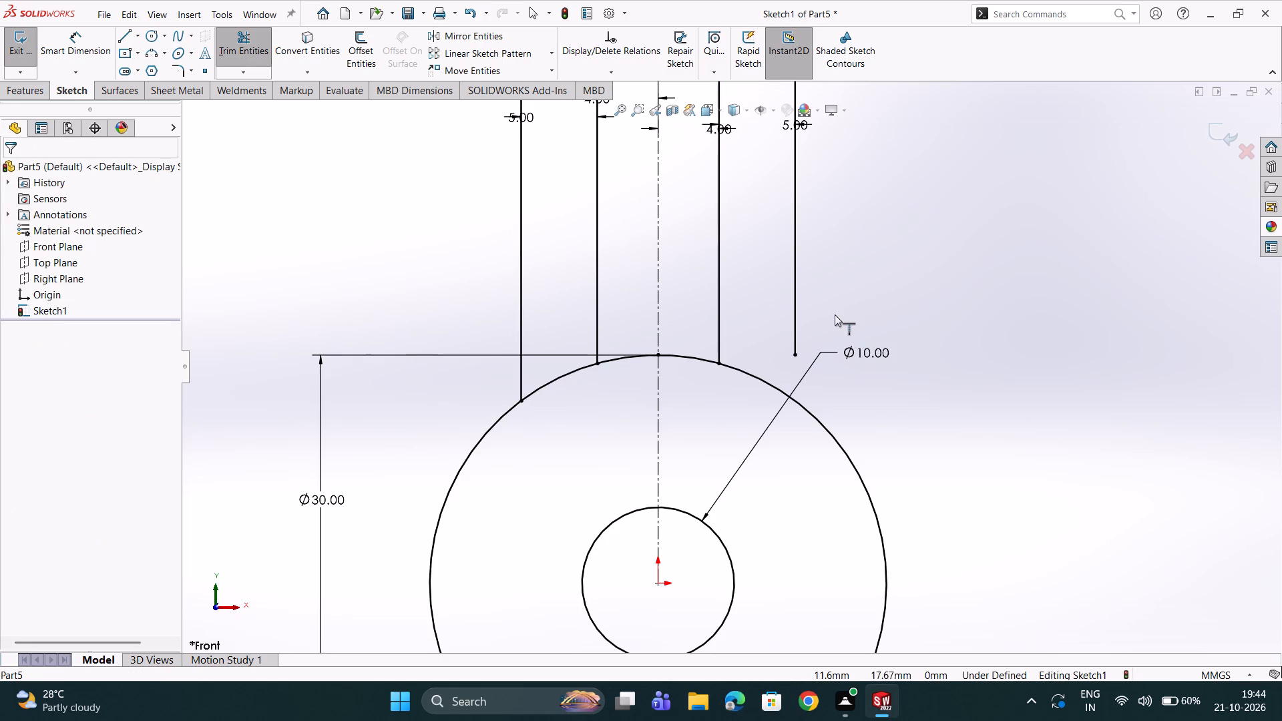
double_click(793, 320)
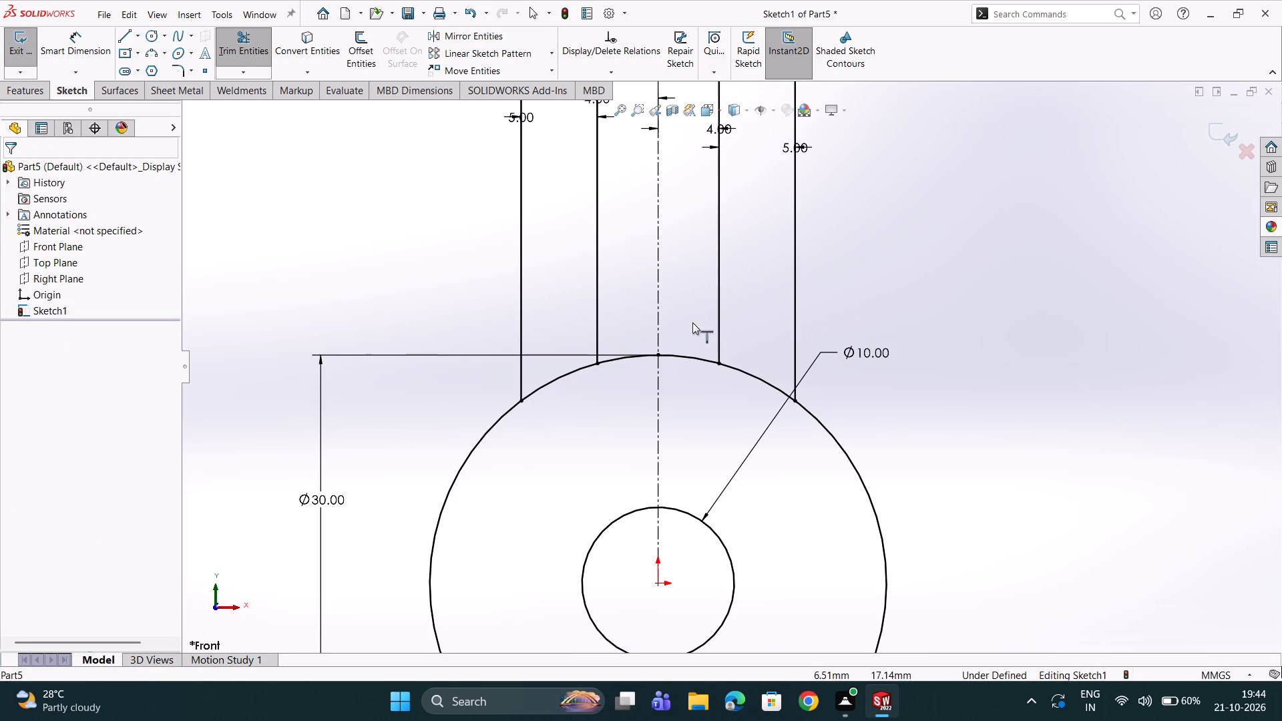
Close the tops of both arms with 5 mm horizontal lines joining each pair of vertical lines.
scroll(692, 316, up, 6)
scroll(702, 273, down, 2)
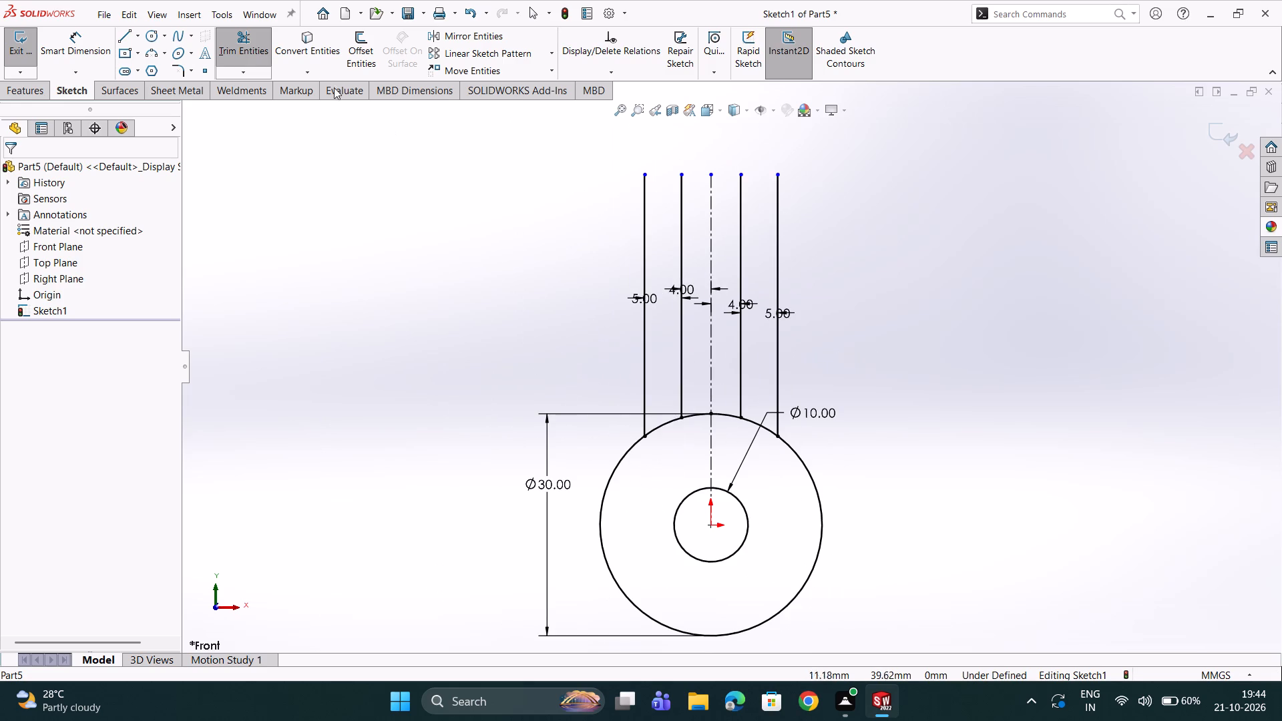
double_click(124, 37)
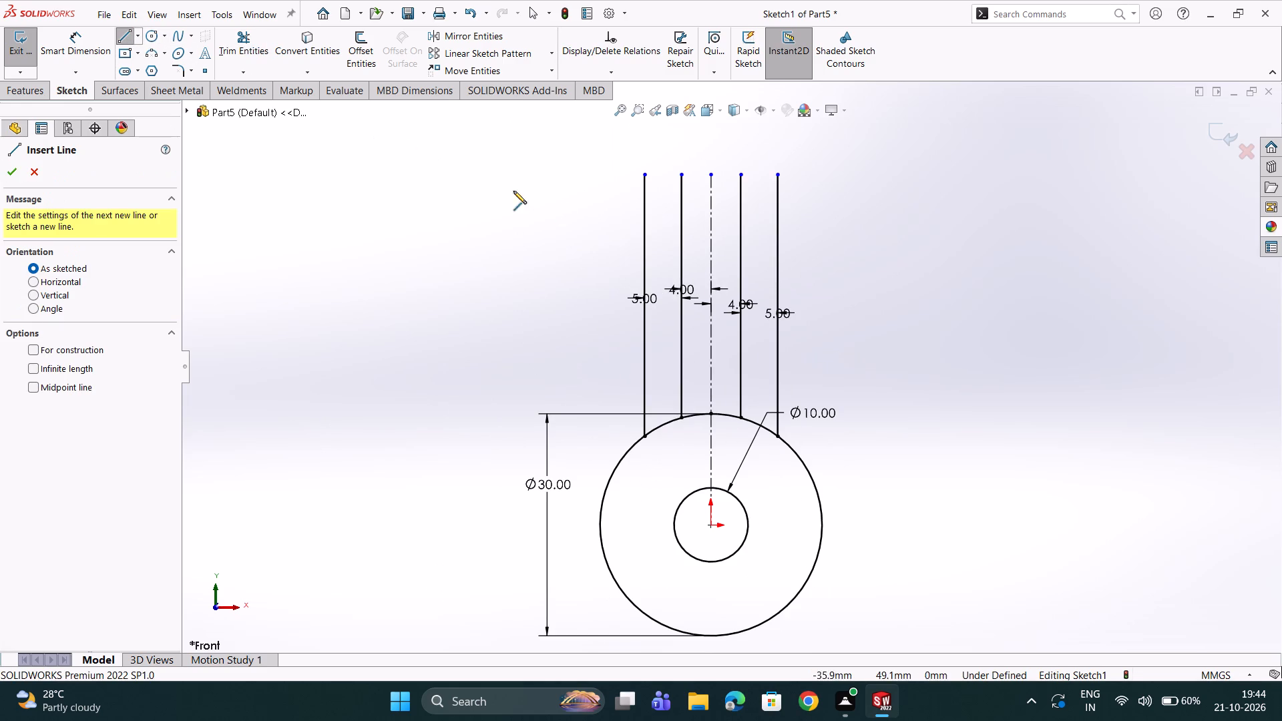
double_click(646, 176)
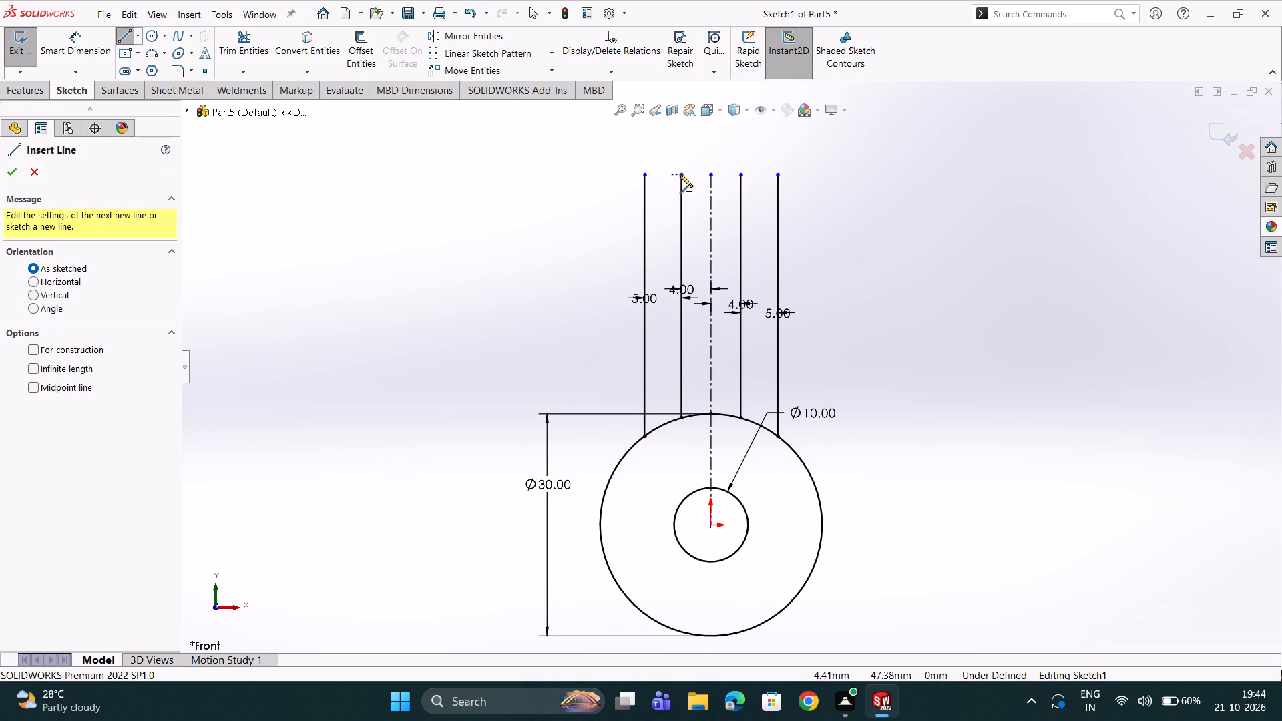
triple_click(681, 174)
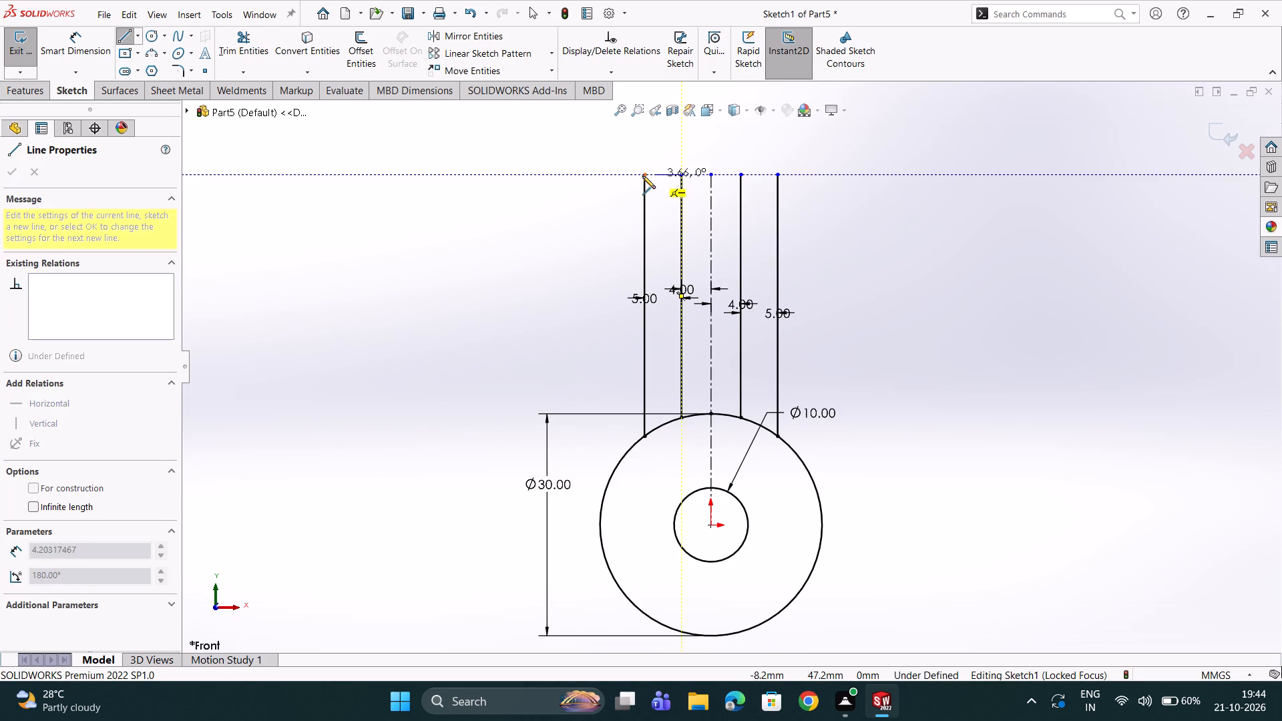
click(642, 176)
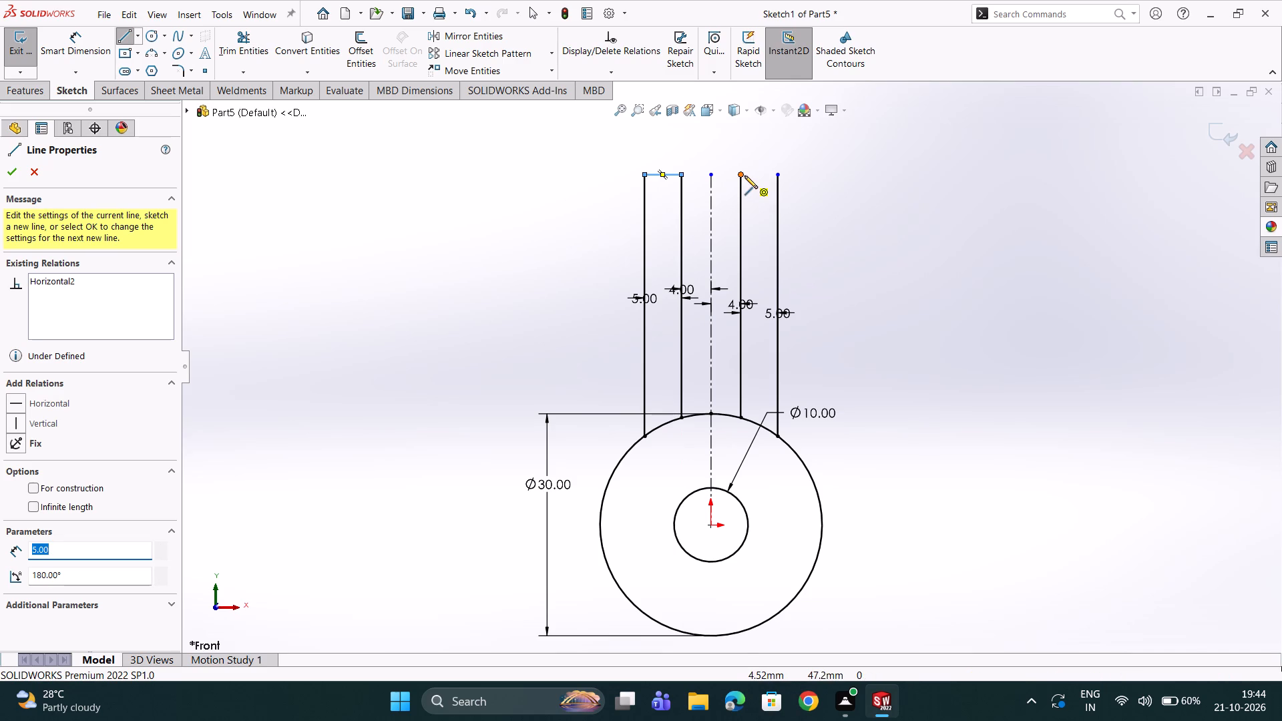
click(744, 176)
click(778, 175)
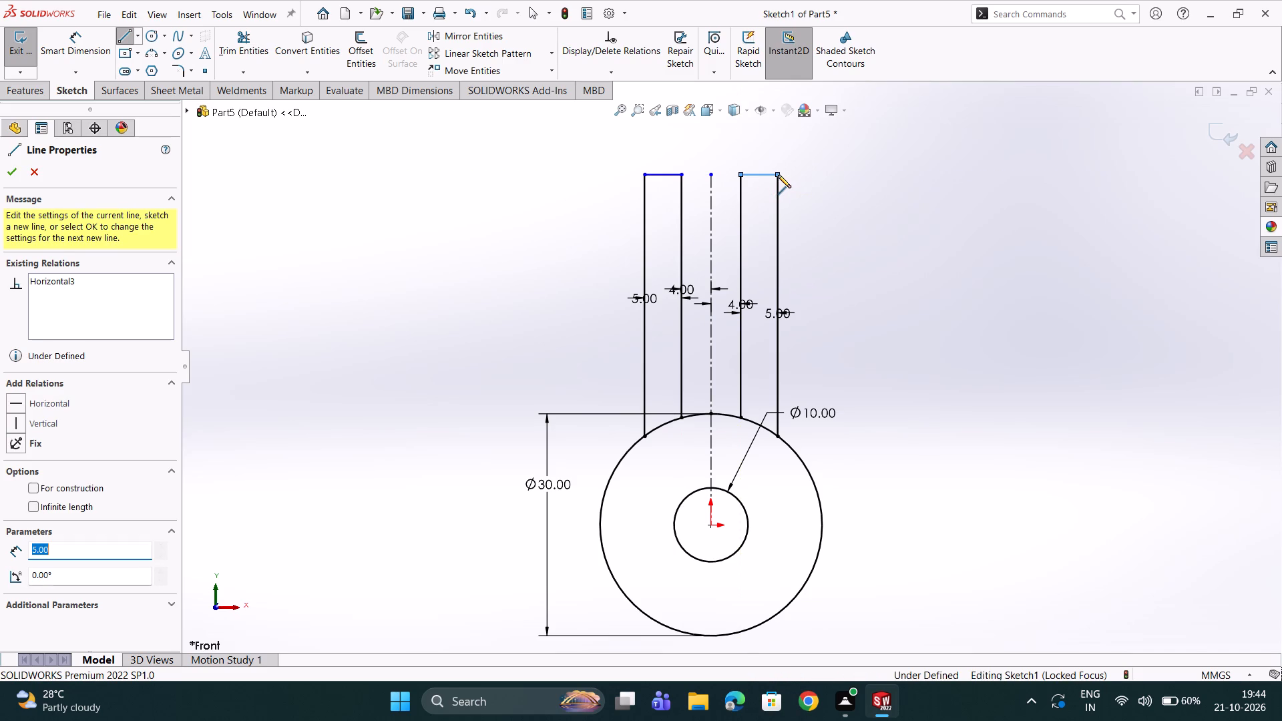
Dimension the vertical distance from the right arm's top line to the origin as 30 mm.
click(93, 37)
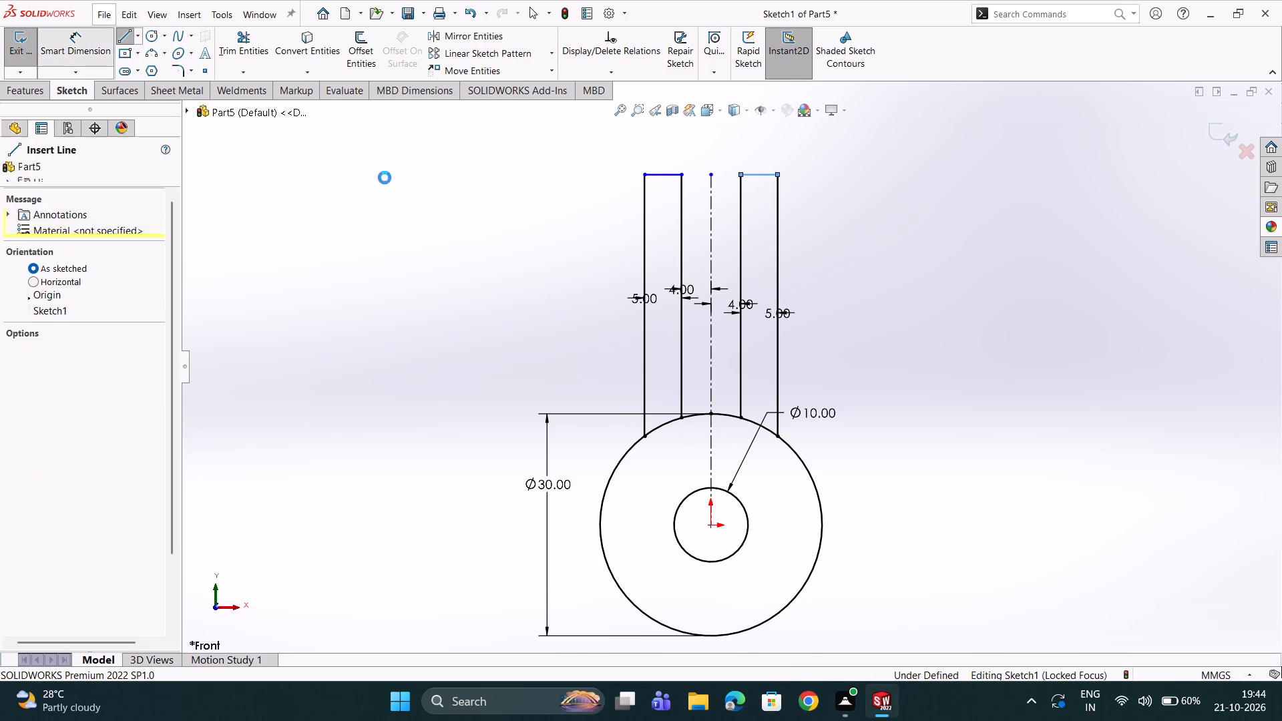
click(758, 175)
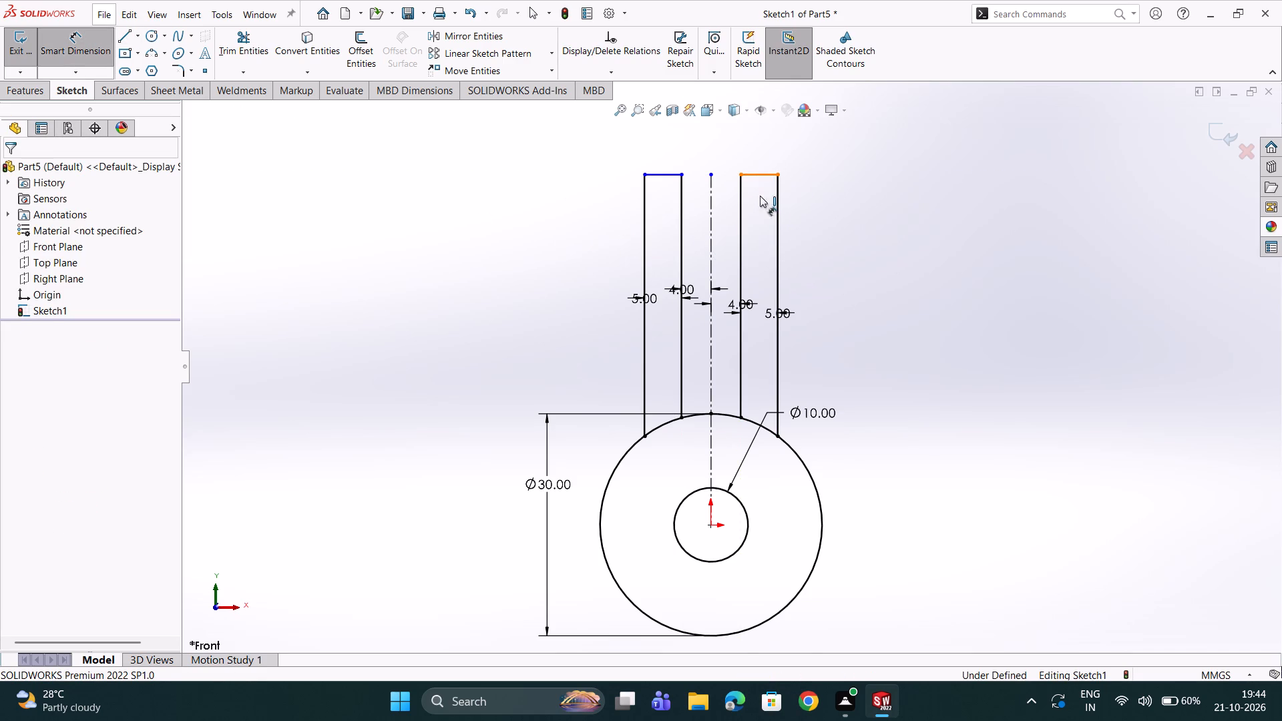
double_click(710, 523)
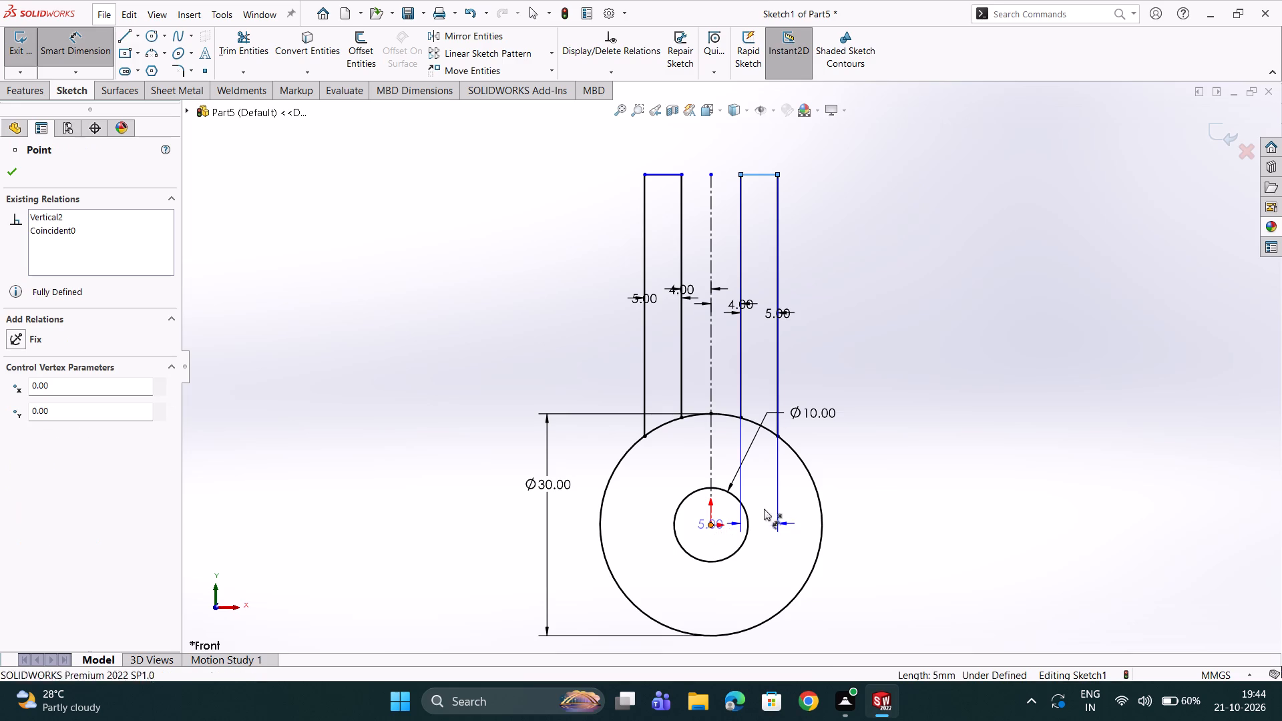
click(867, 421)
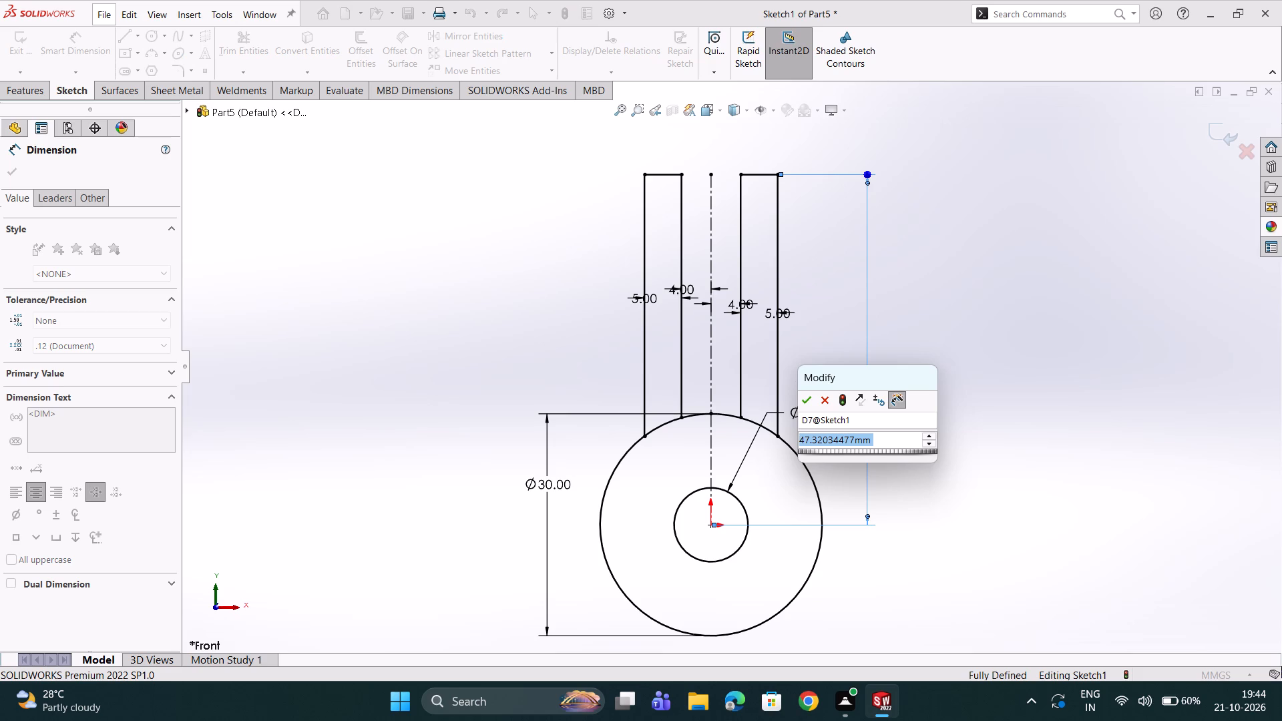
key(3)
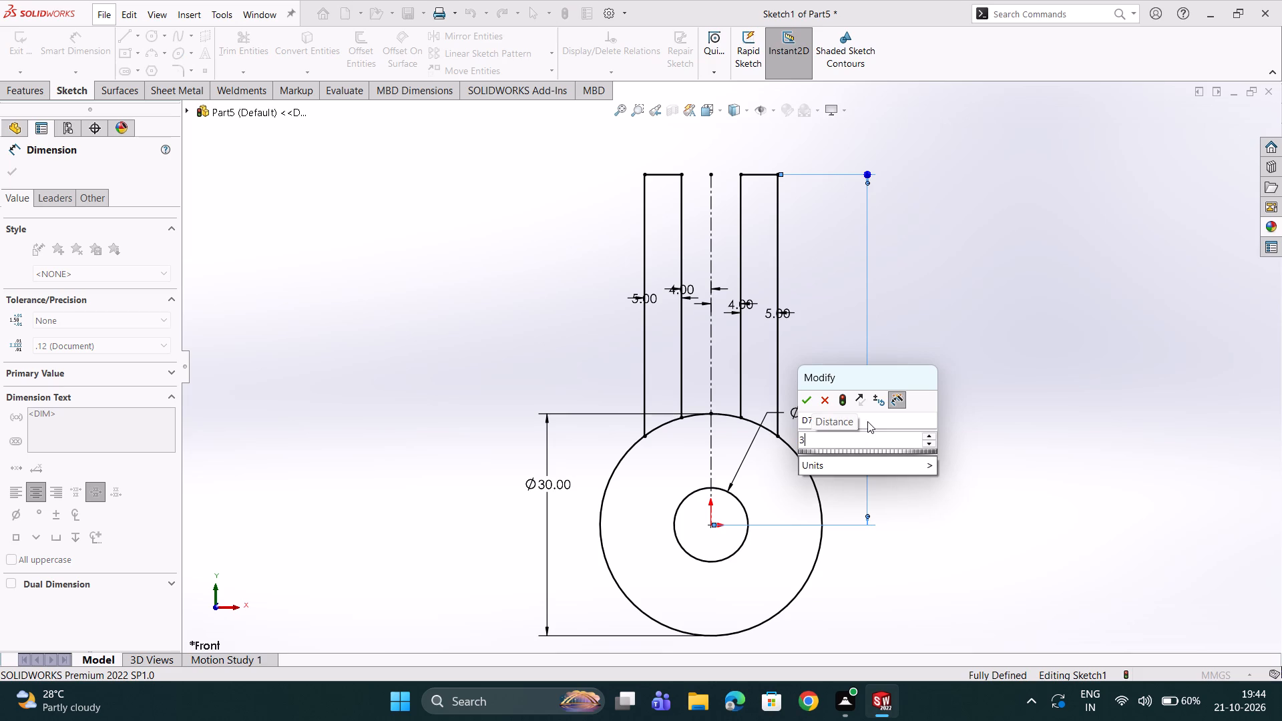
key(0)
key(Return)
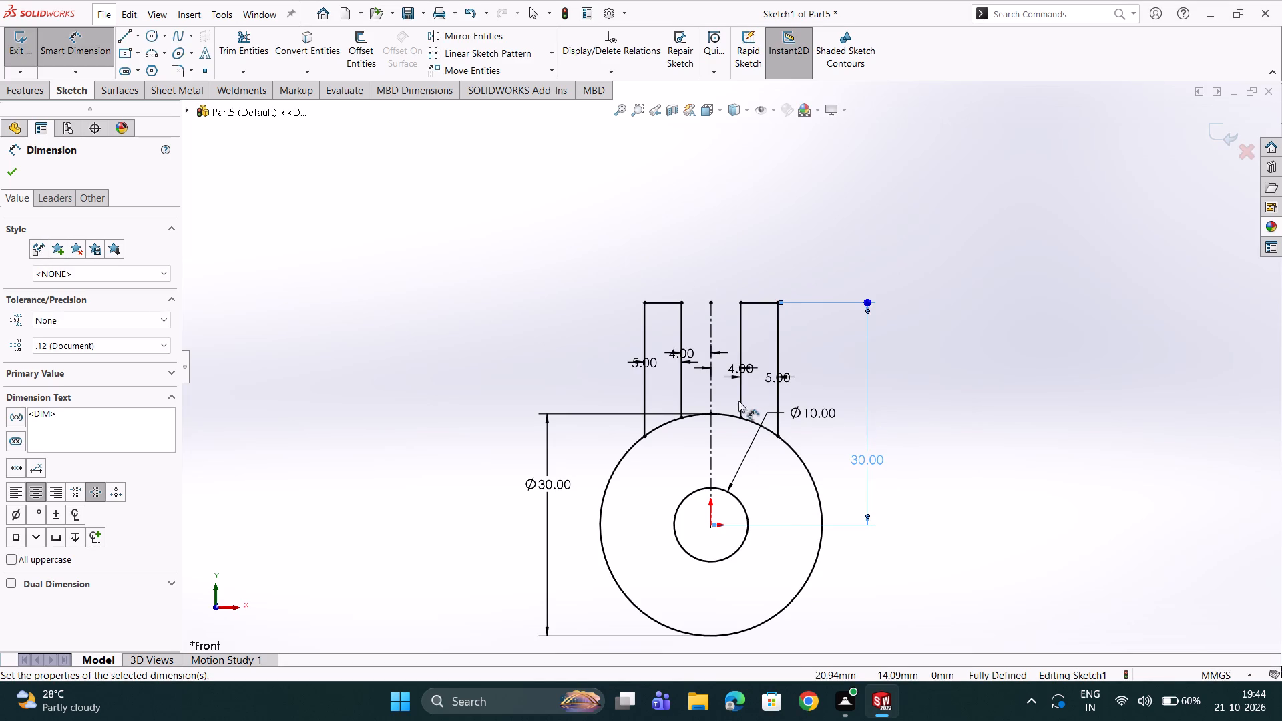
scroll(736, 399, down, 2)
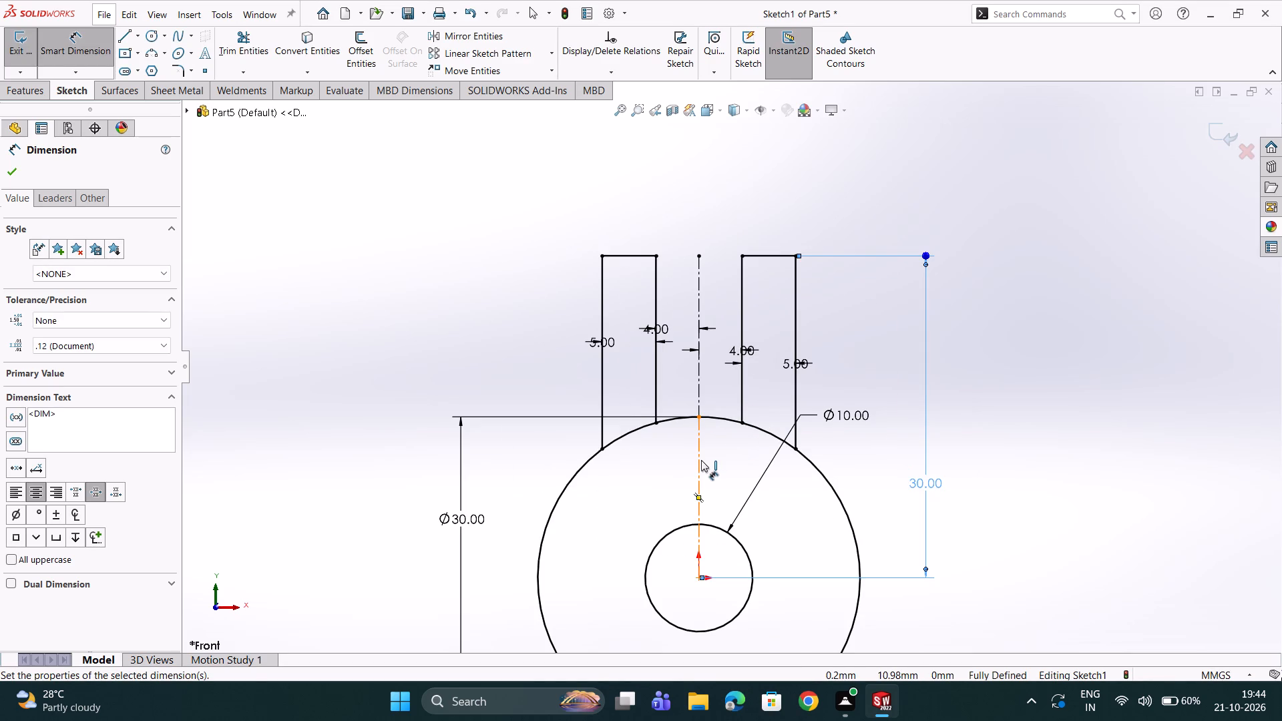
click(9, 168)
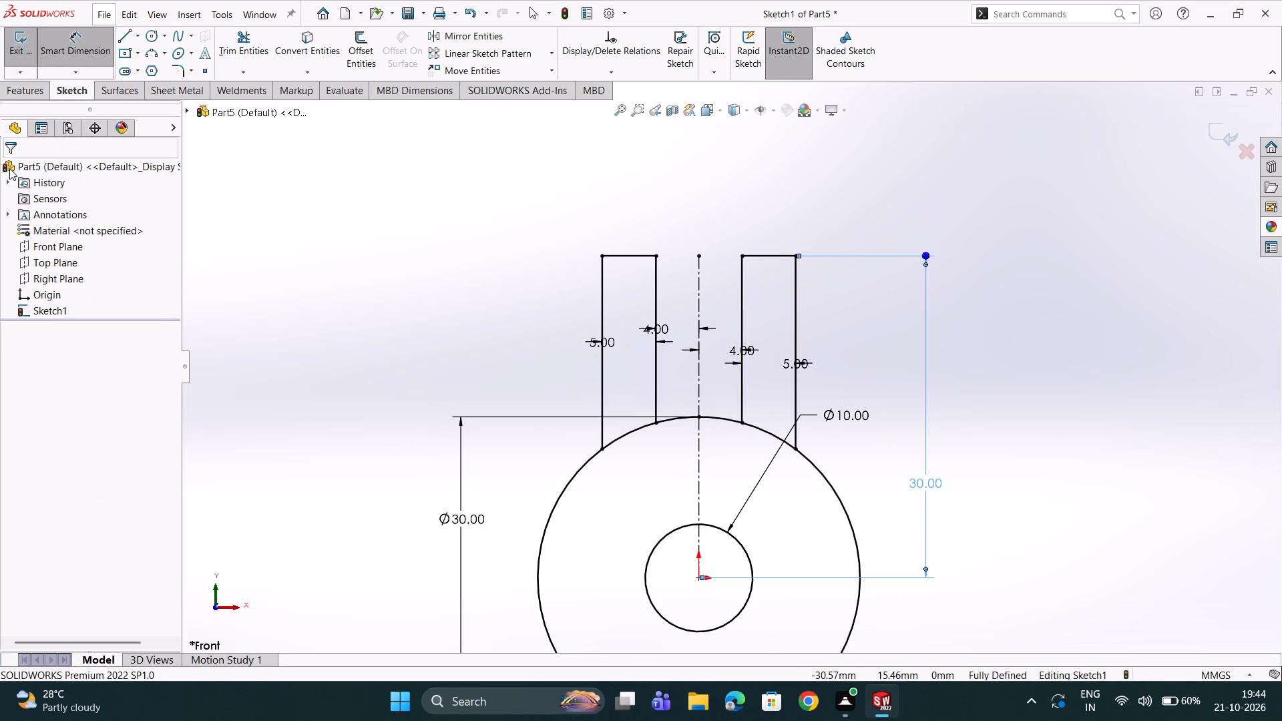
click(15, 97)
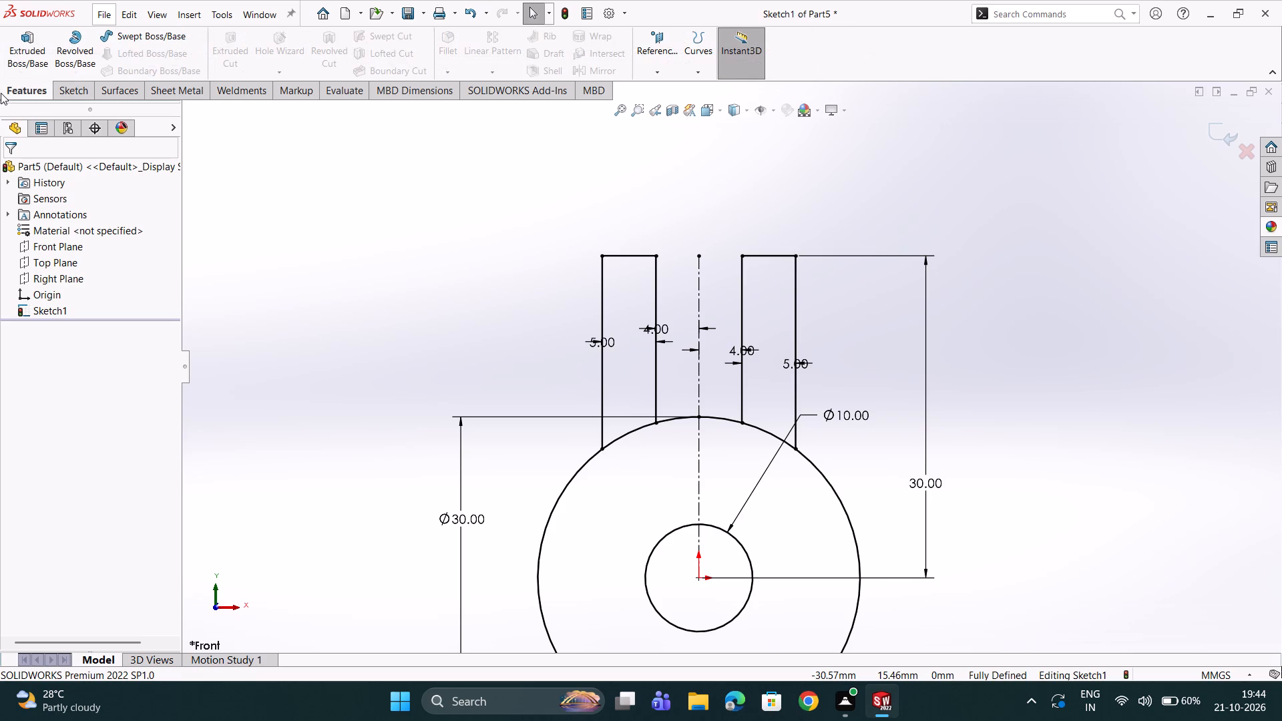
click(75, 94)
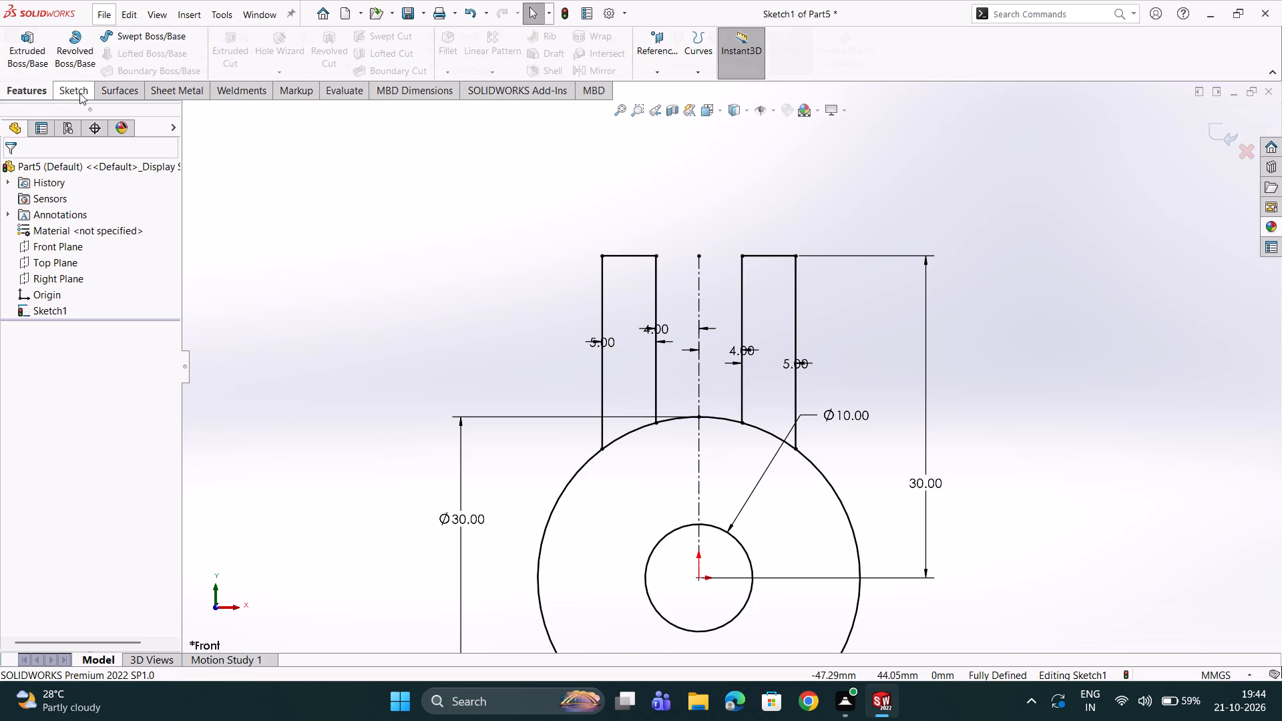
Circular-pattern all six lines of both arms about the origin, with 4 equally spaced instances over 360 degrees.
click(550, 57)
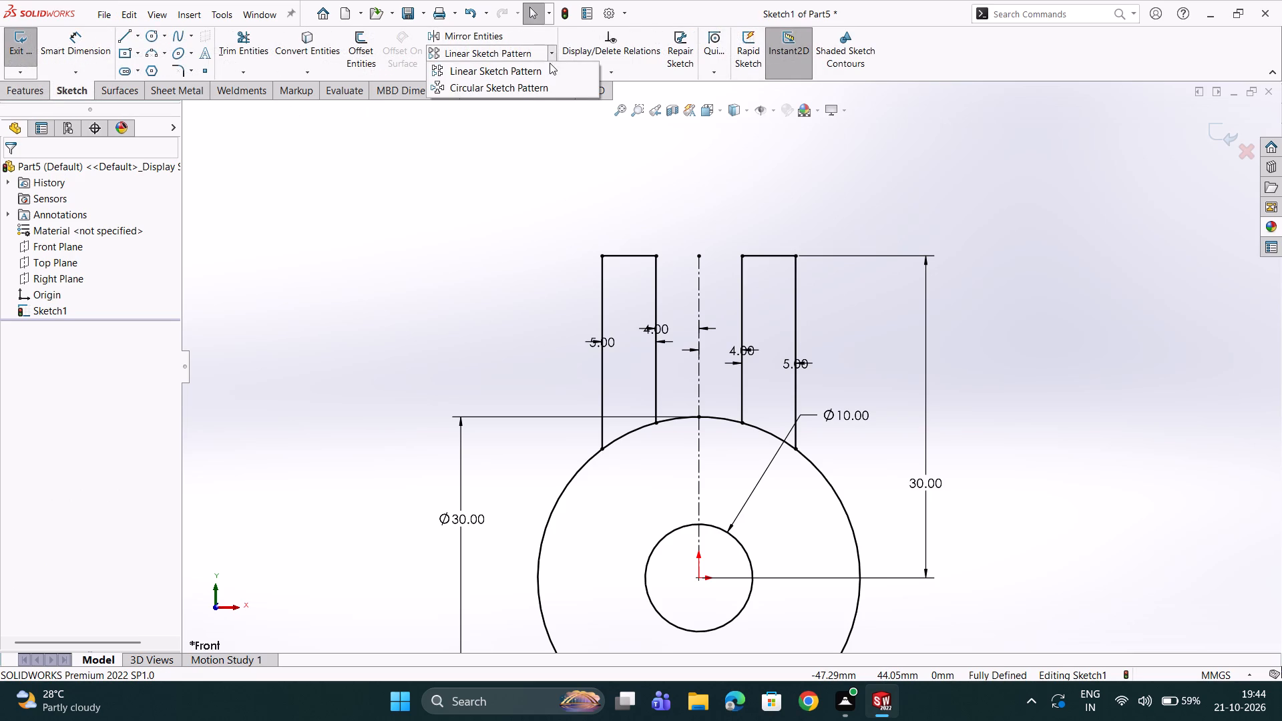
click(529, 91)
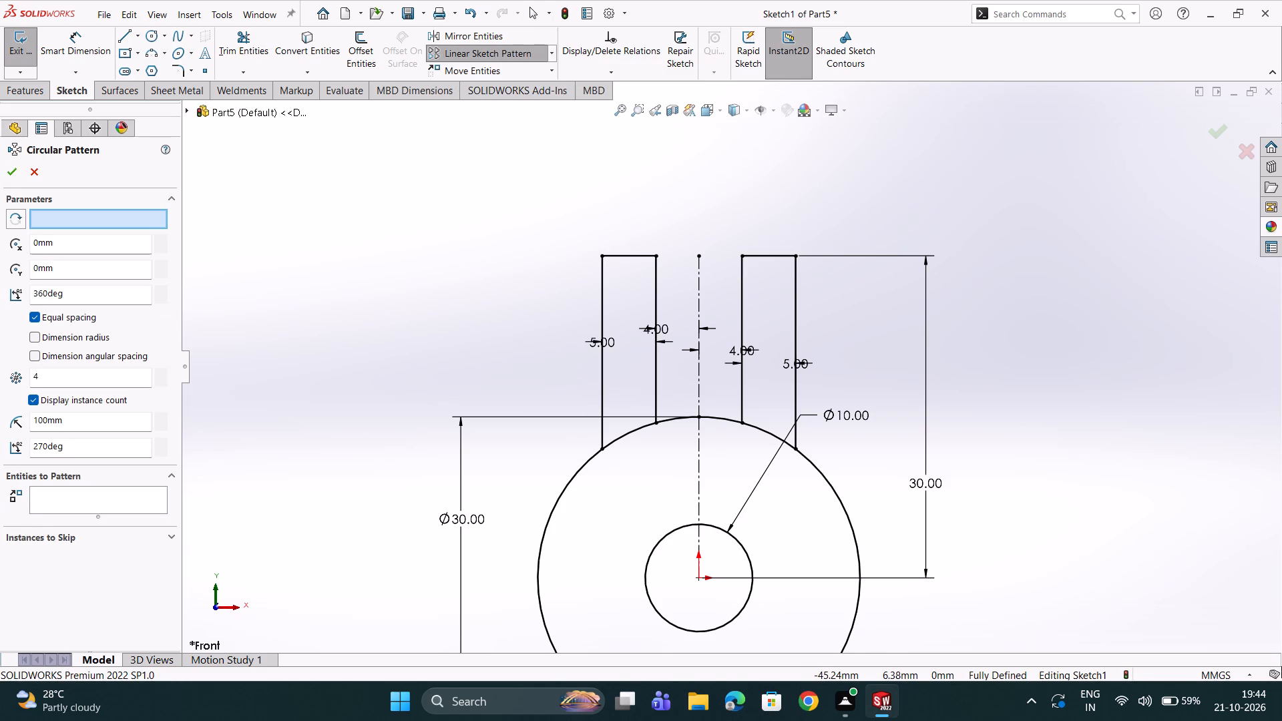
click(71, 503)
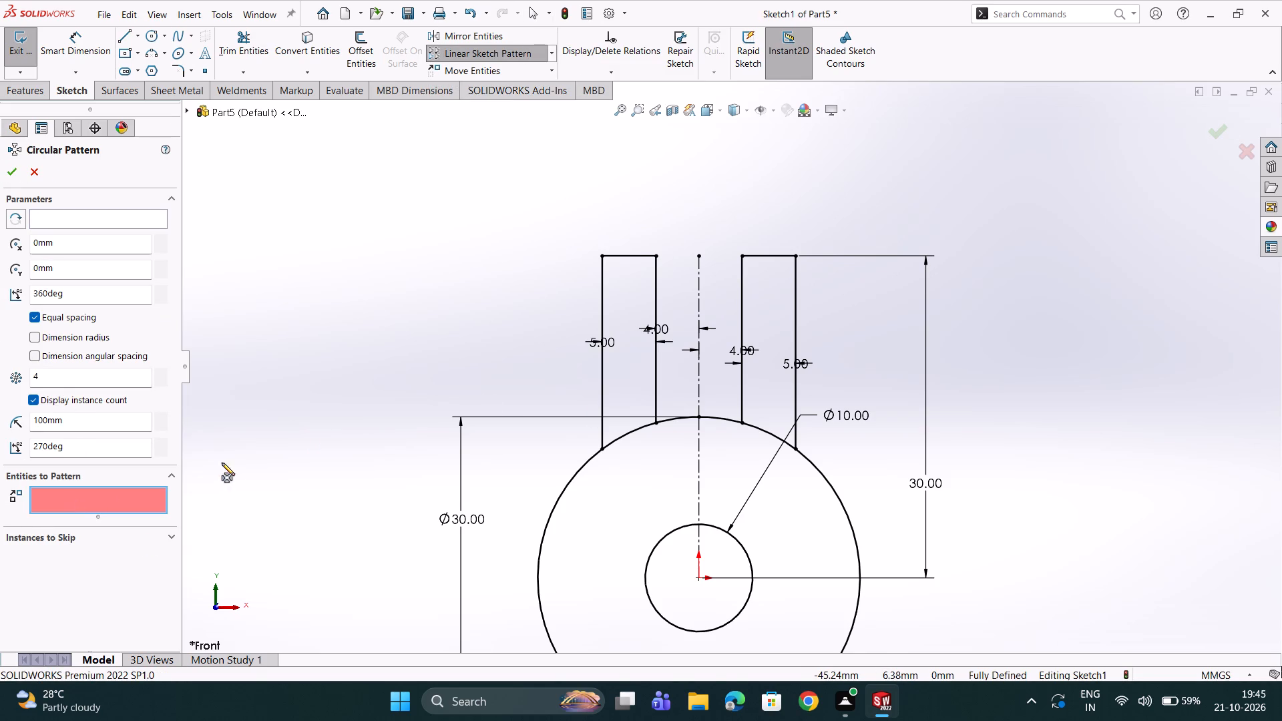
click(654, 377)
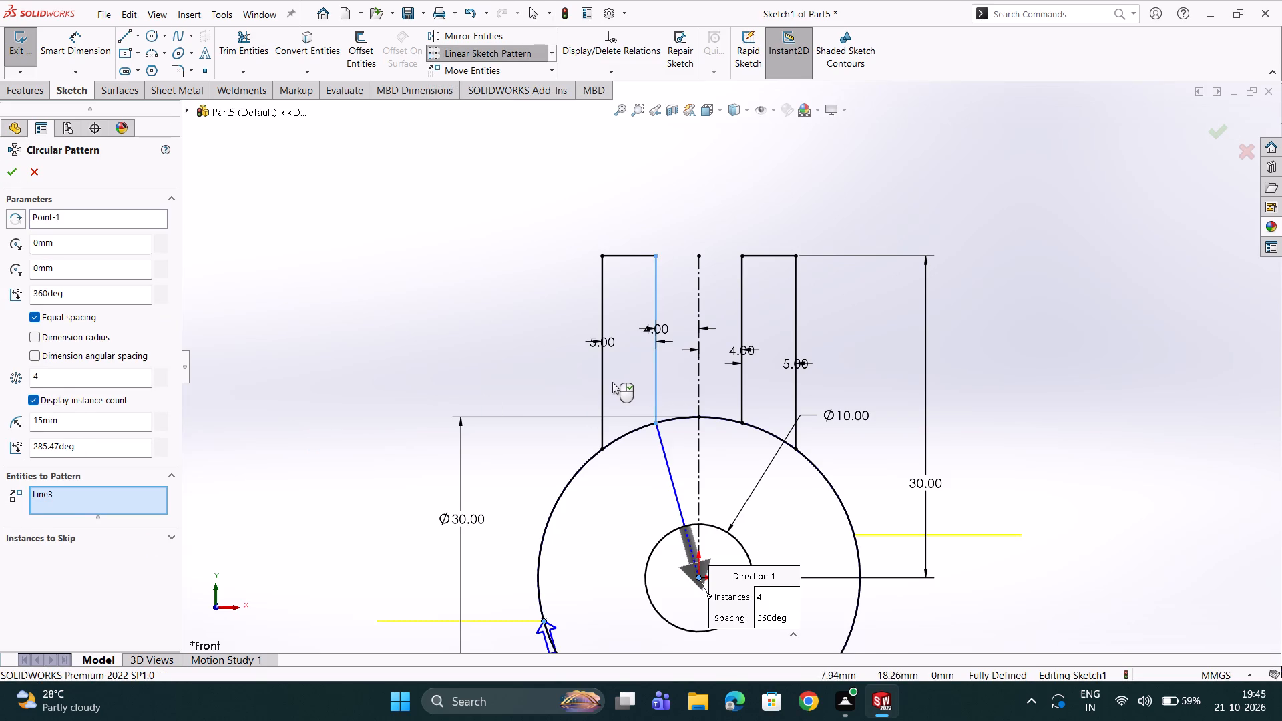
click(604, 389)
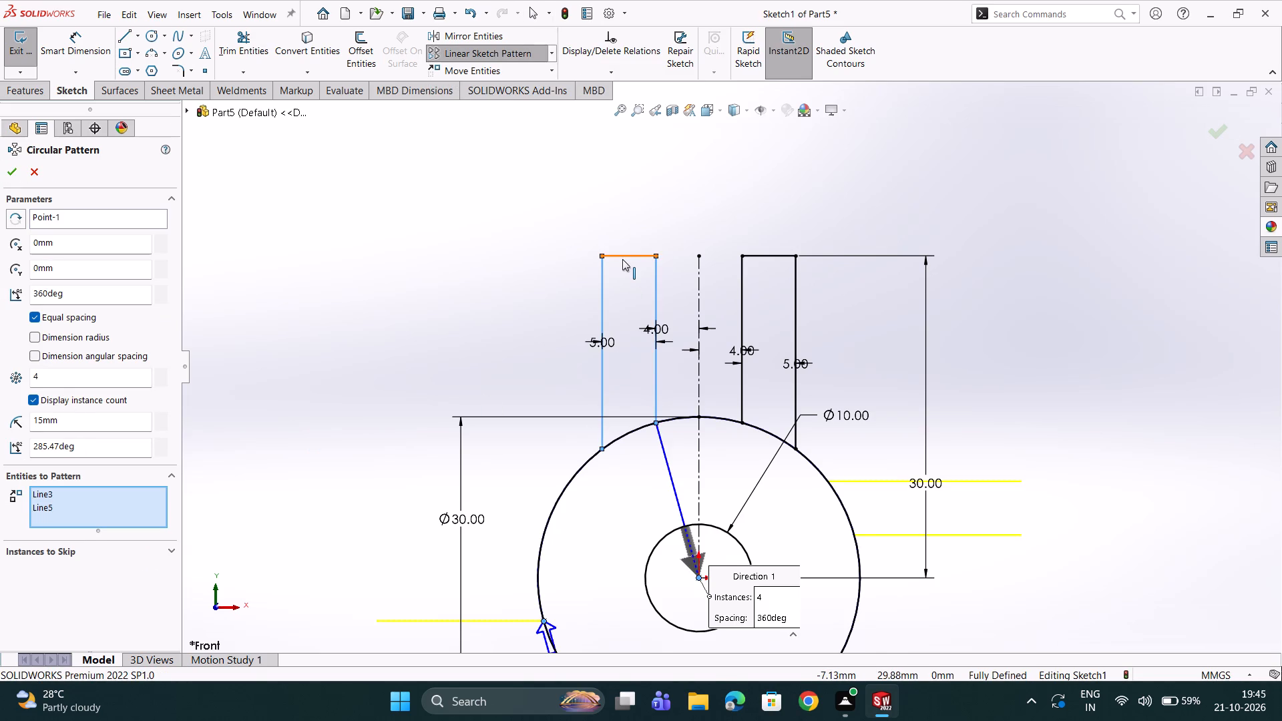
click(622, 259)
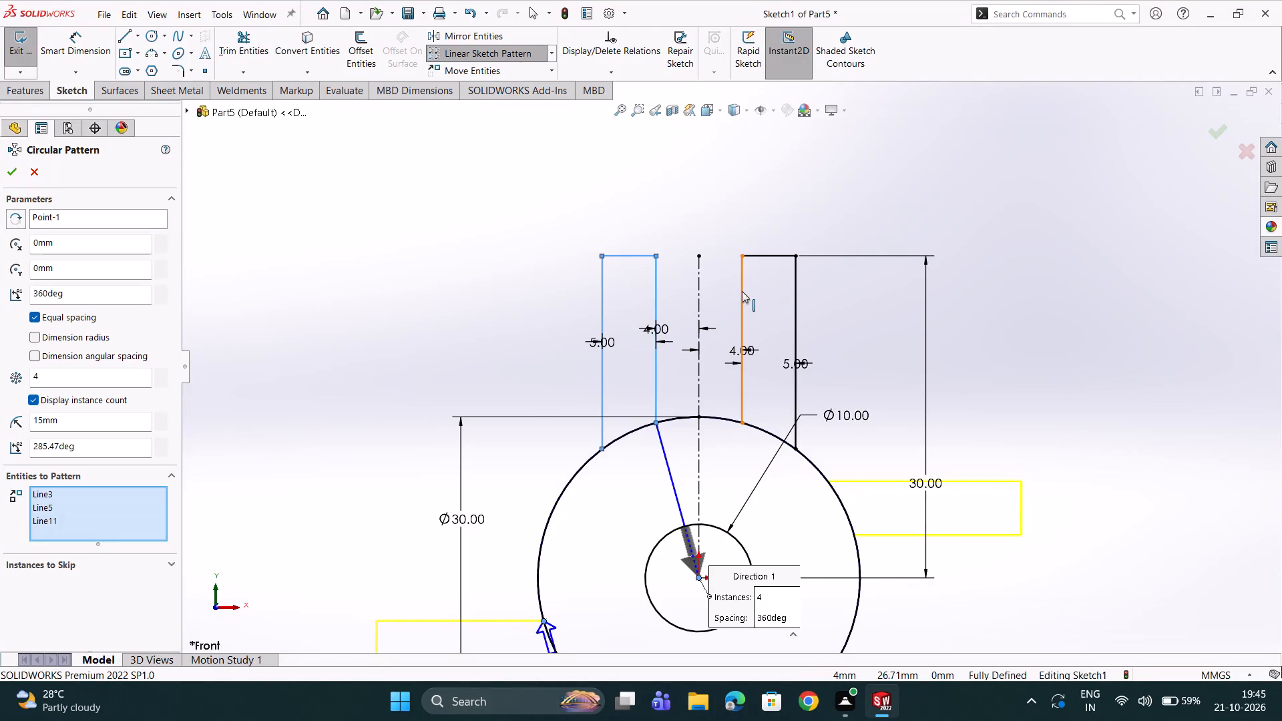
click(742, 291)
double_click(760, 258)
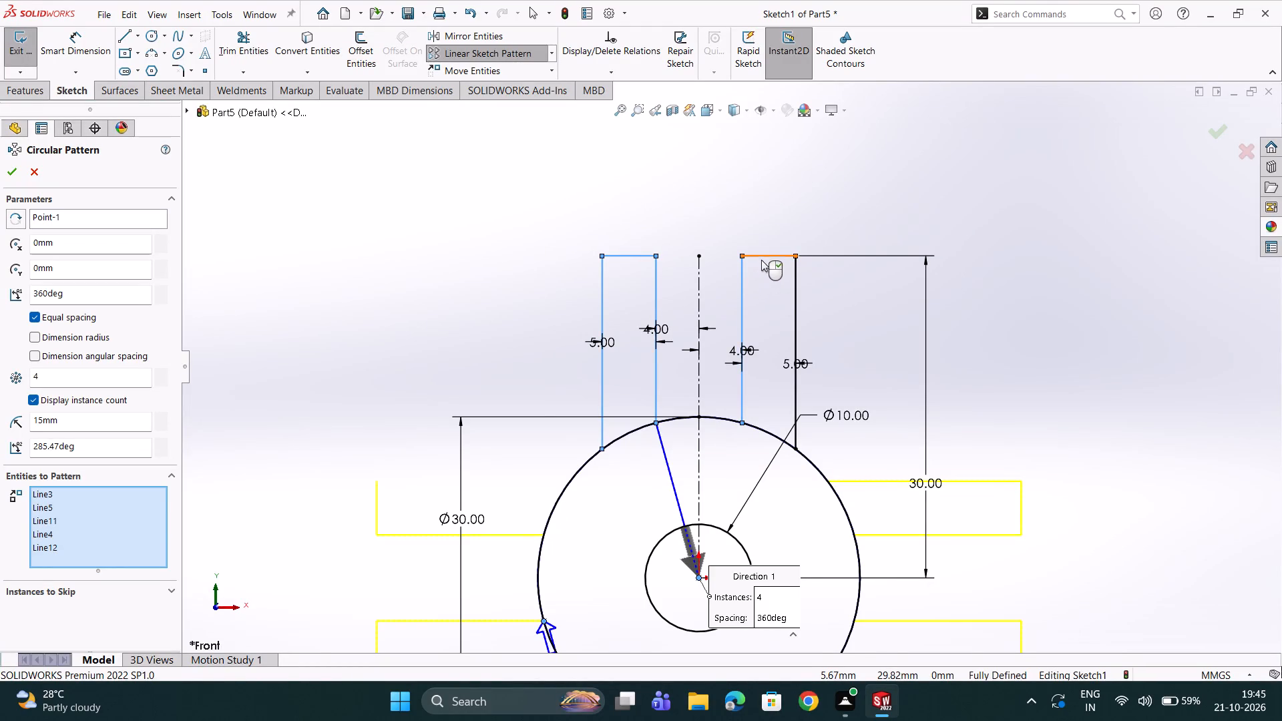
click(799, 300)
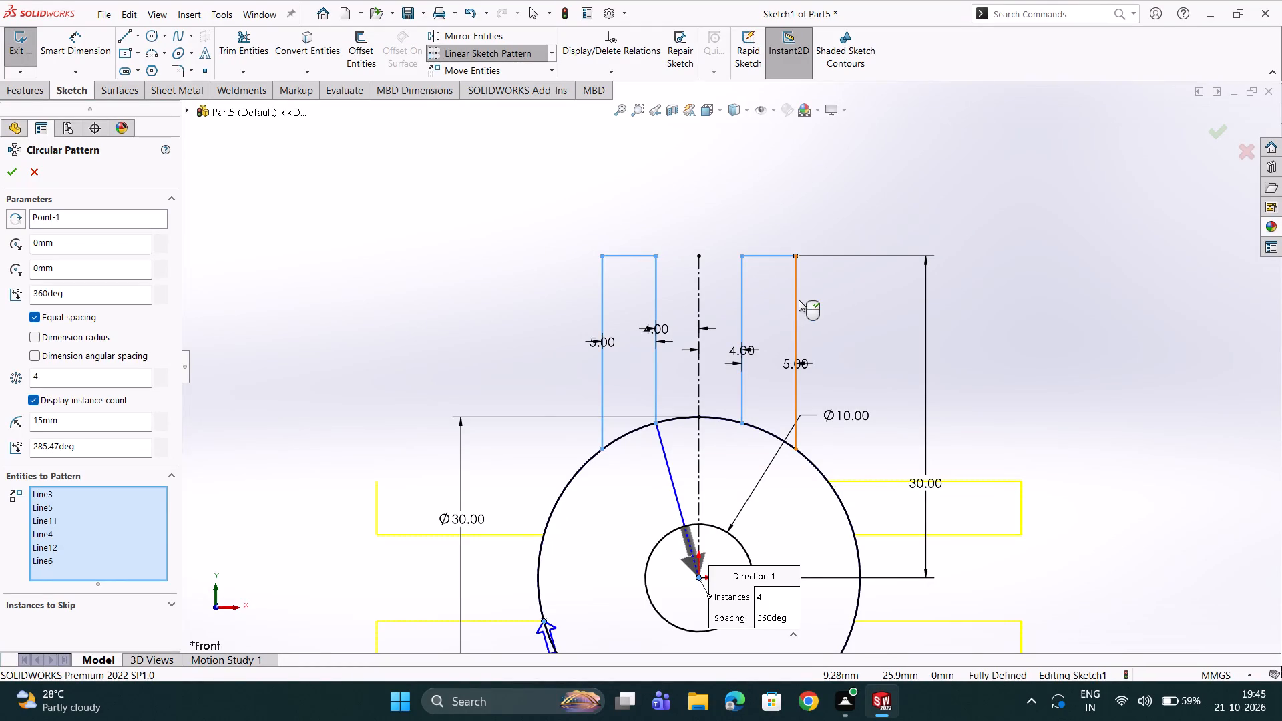
scroll(742, 360, up, 3)
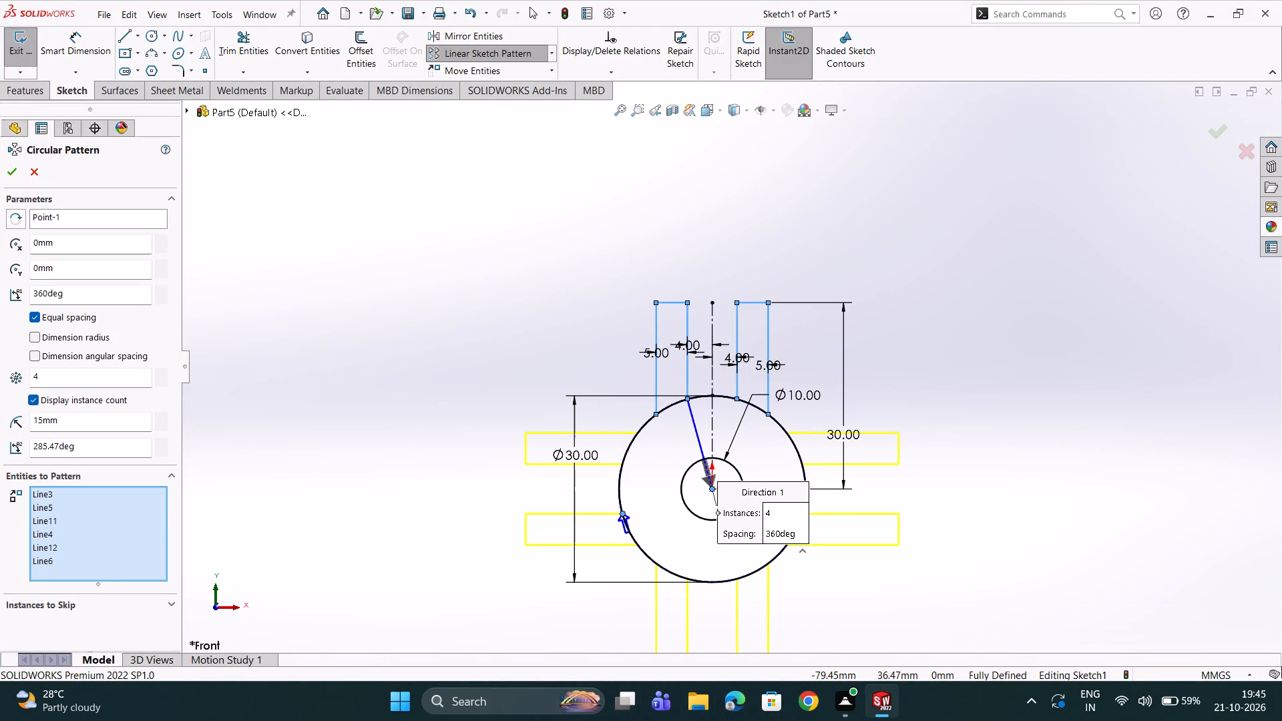
click(7, 166)
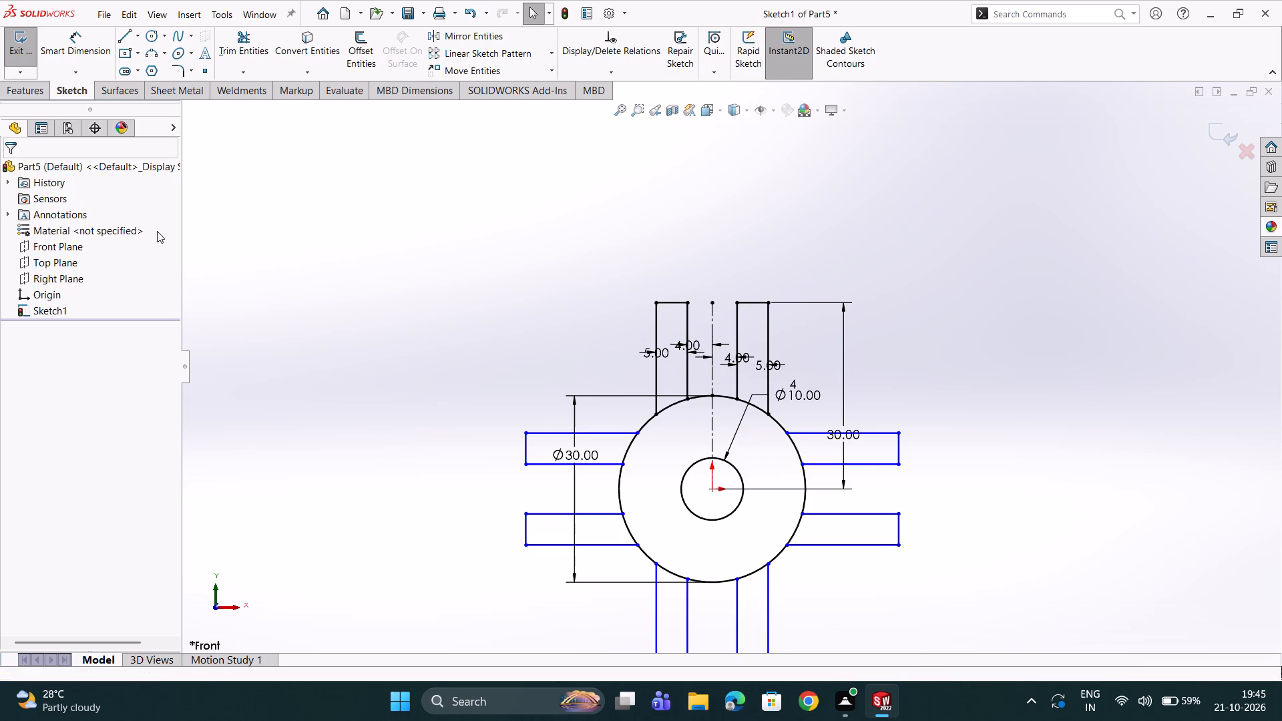
Set up a 10 mm mid-plane boss extrusion of the ring region and all eight arm regions.
click(26, 85)
click(28, 57)
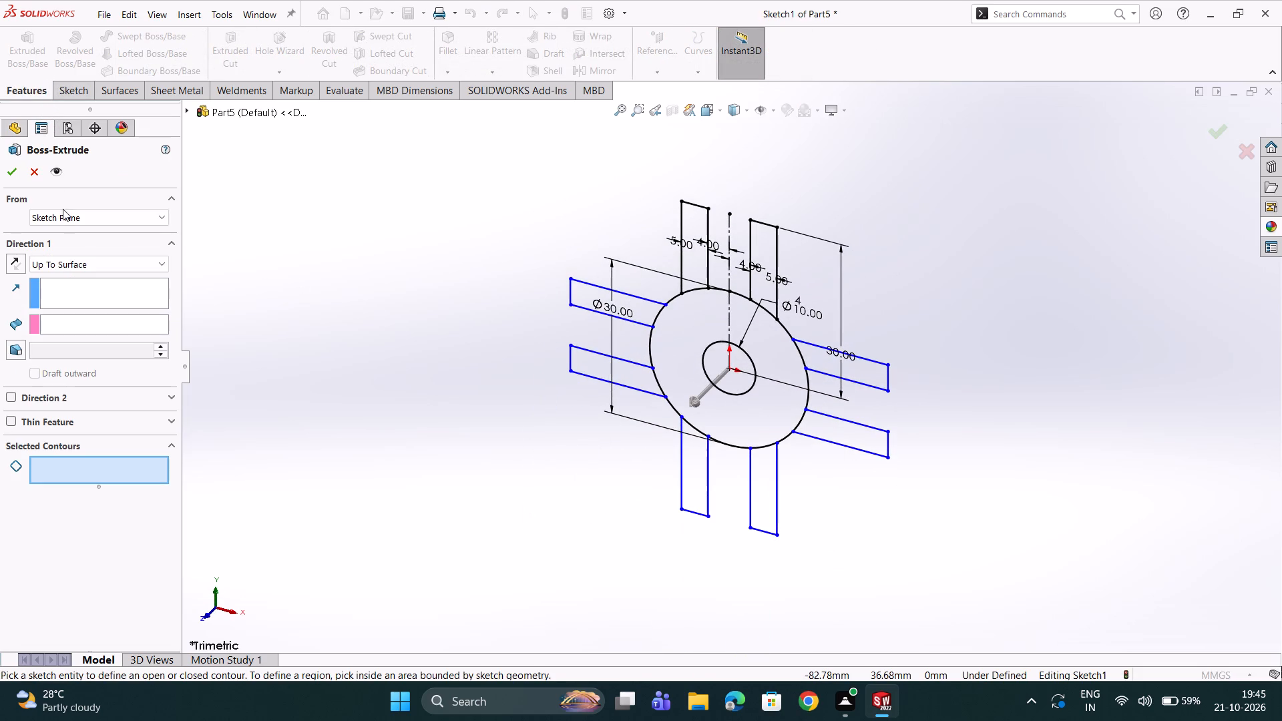
click(63, 265)
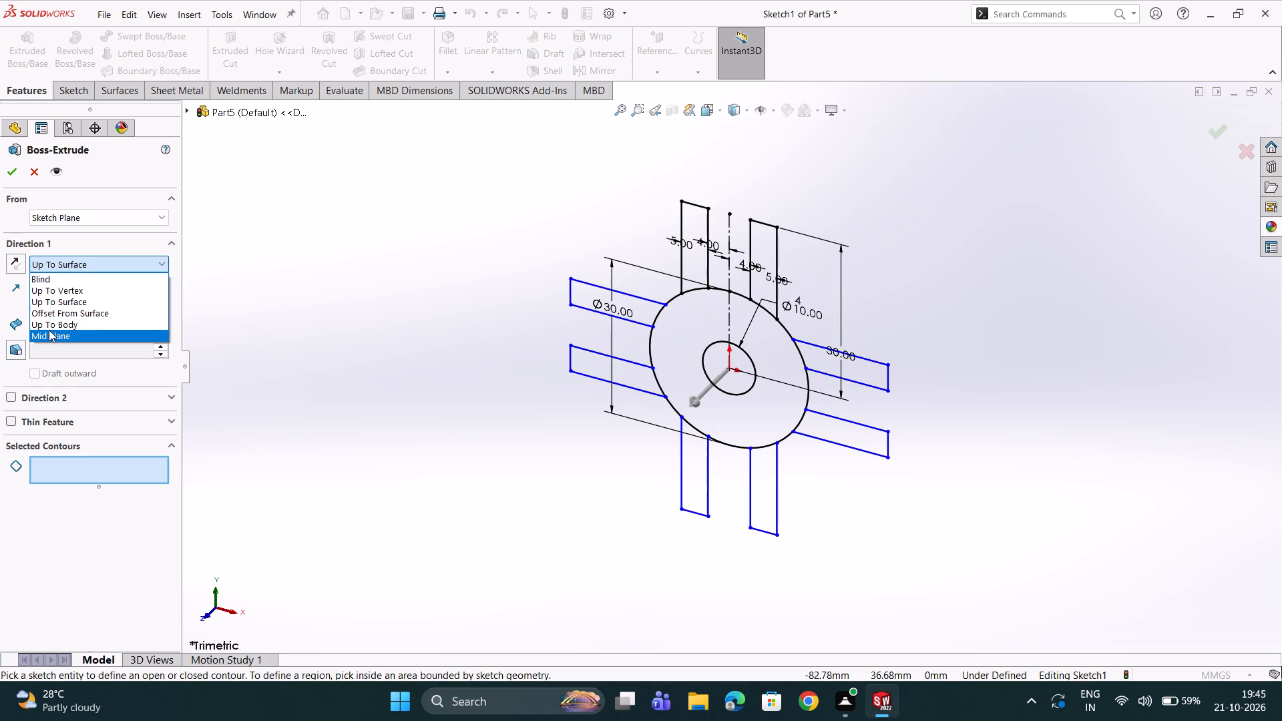
double_click(49, 330)
triple_click(83, 326)
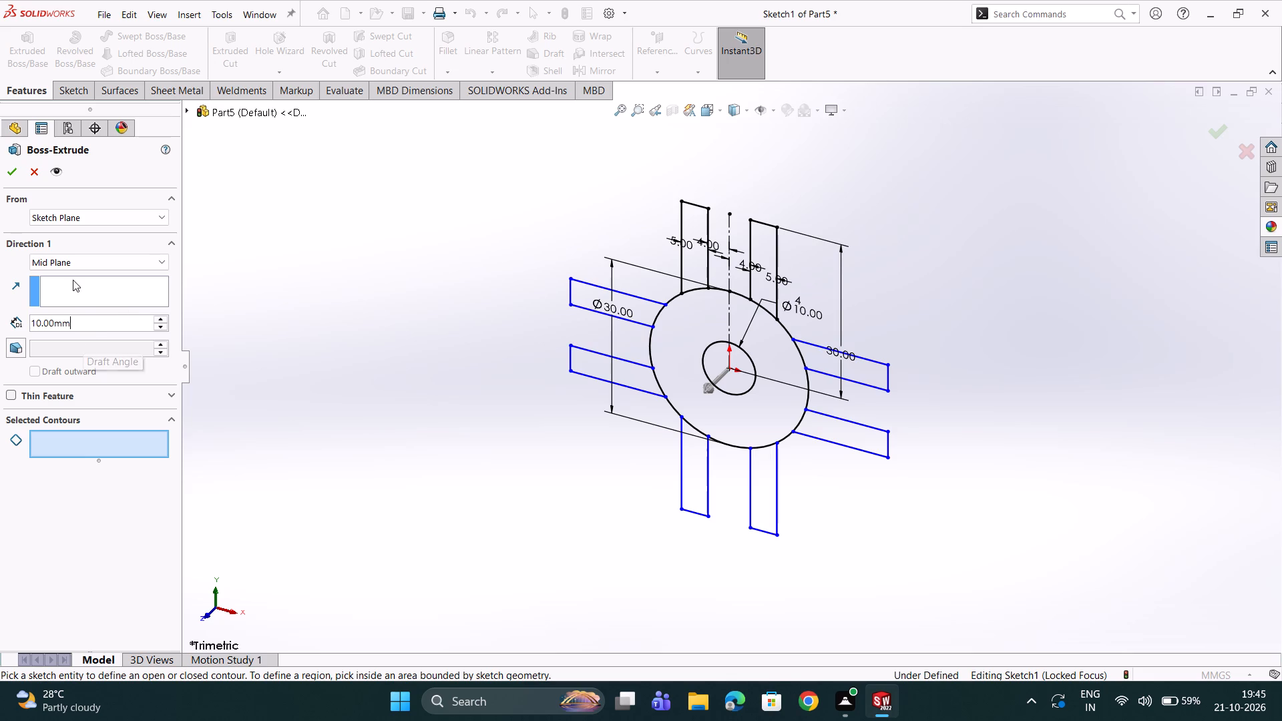
click(680, 326)
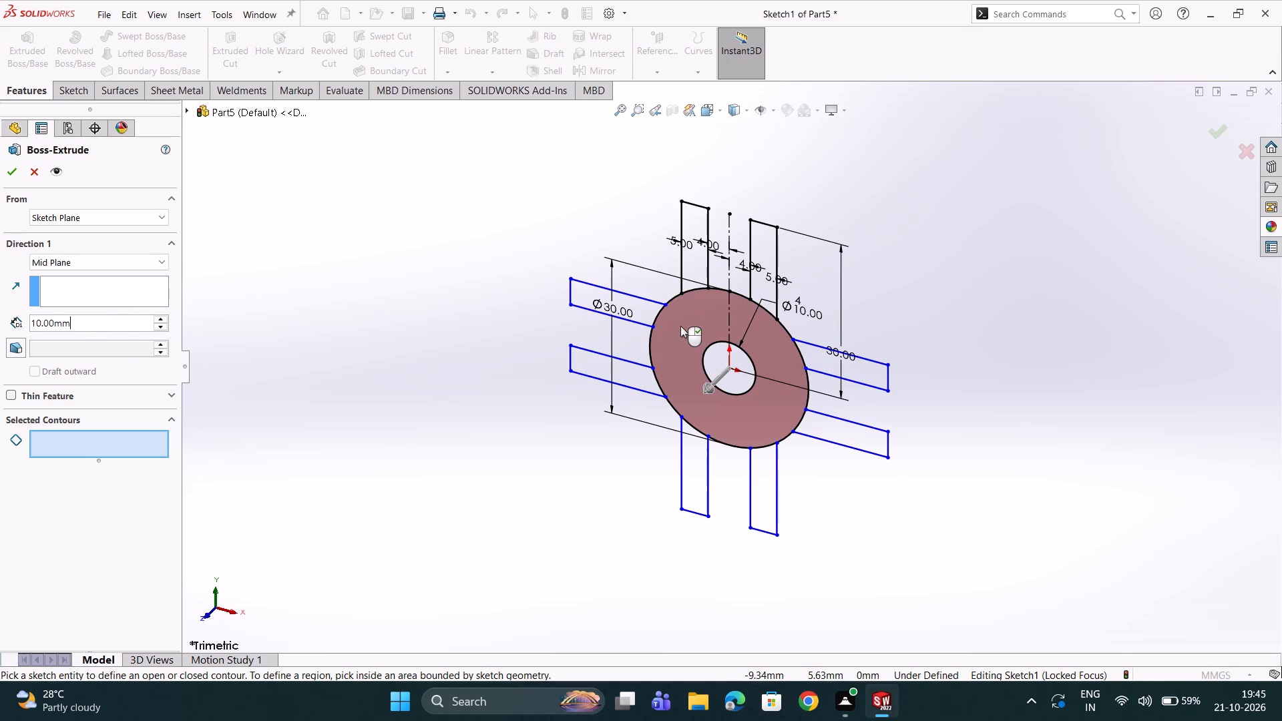
click(585, 298)
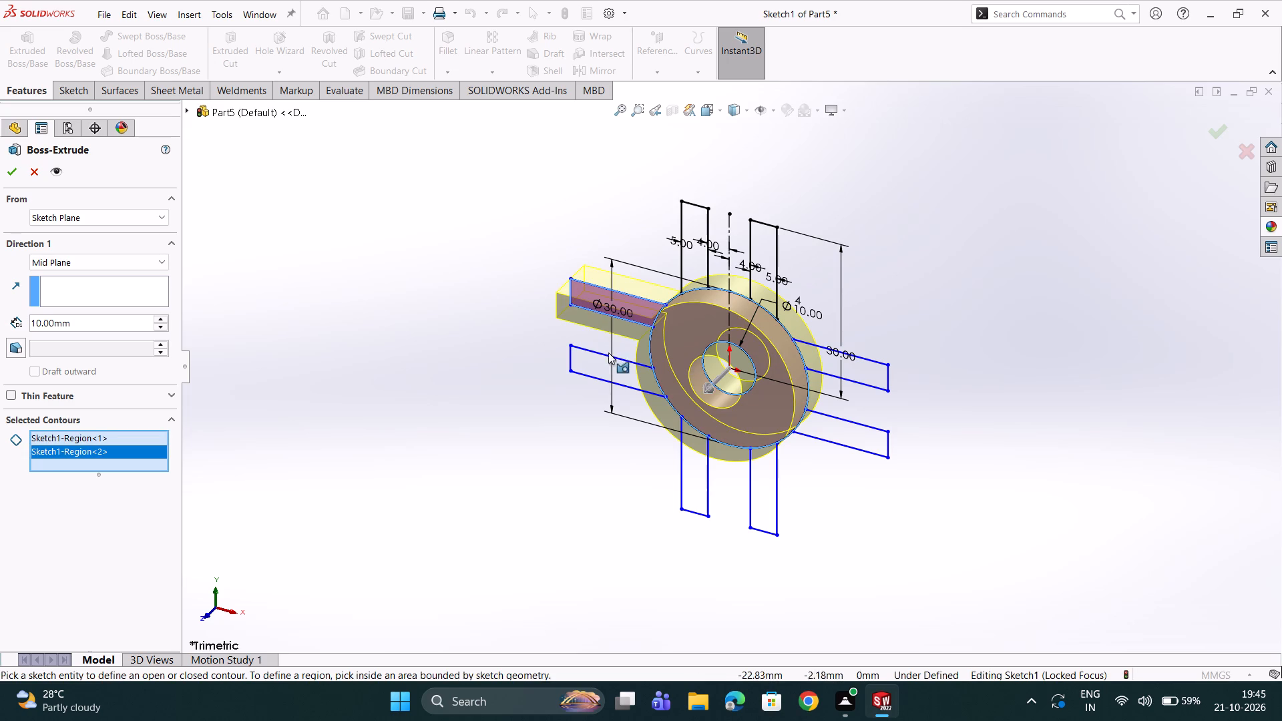
click(601, 363)
click(685, 254)
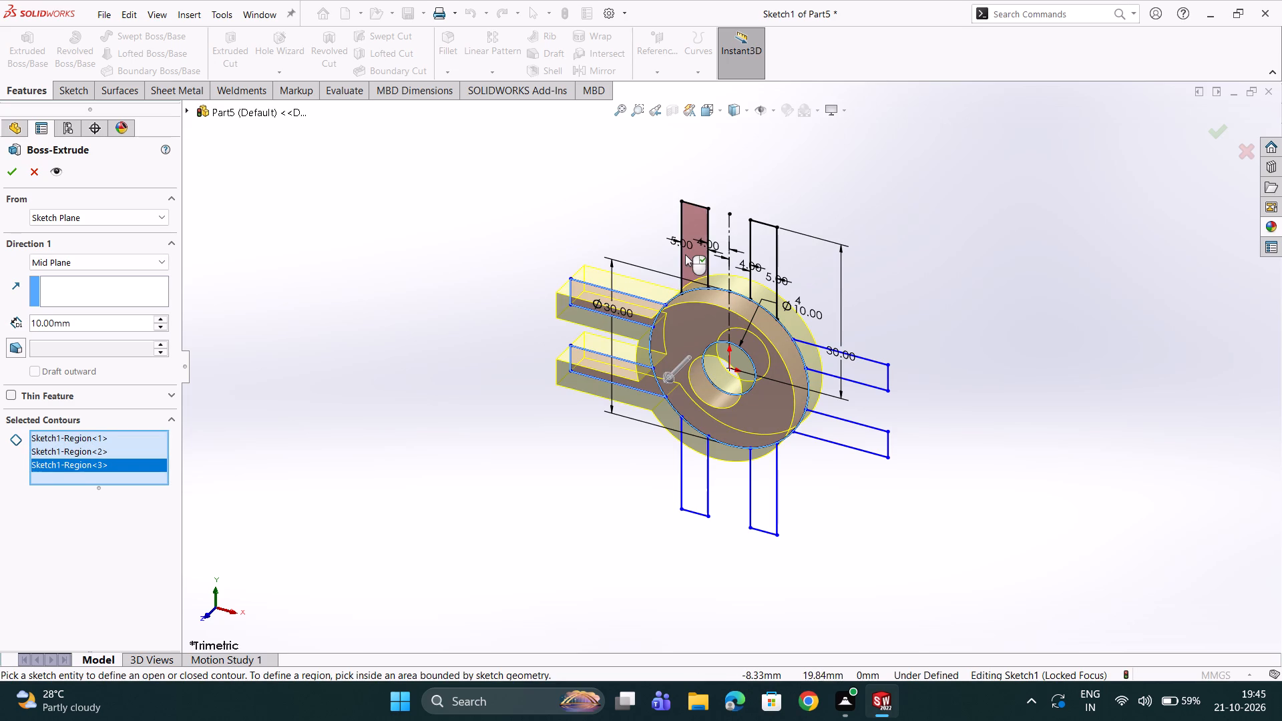
click(759, 250)
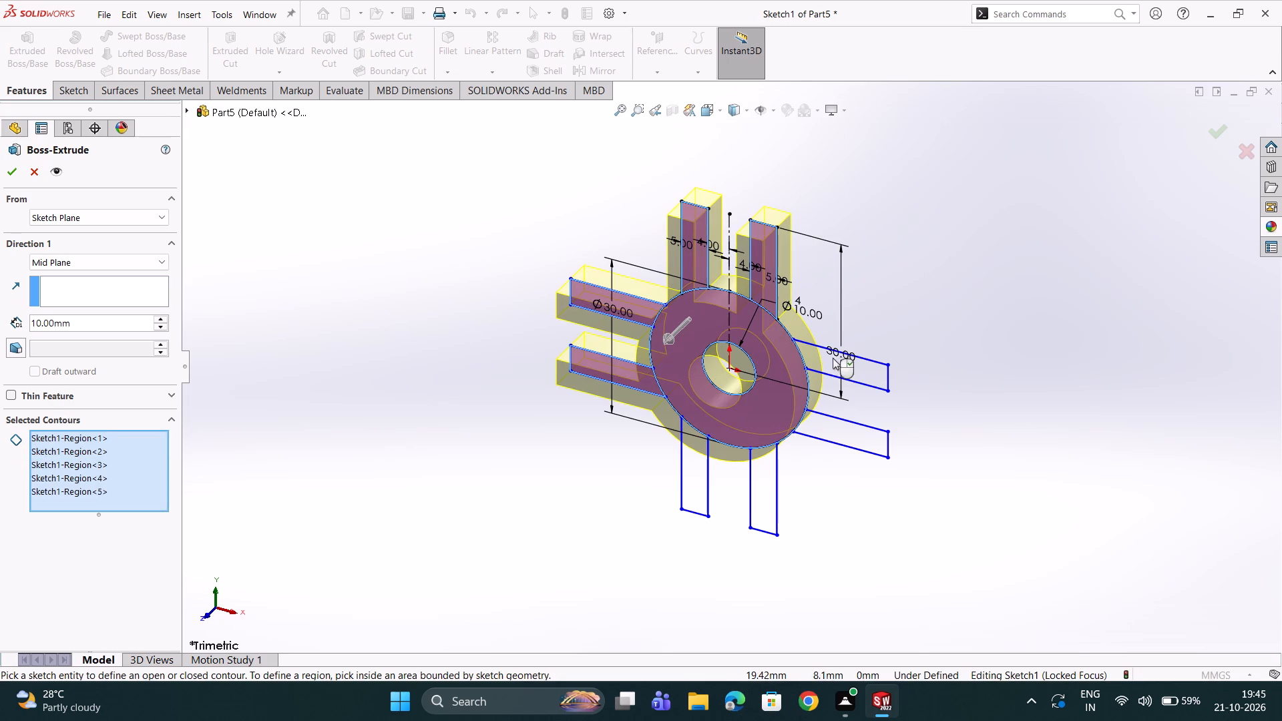
click(833, 358)
click(826, 431)
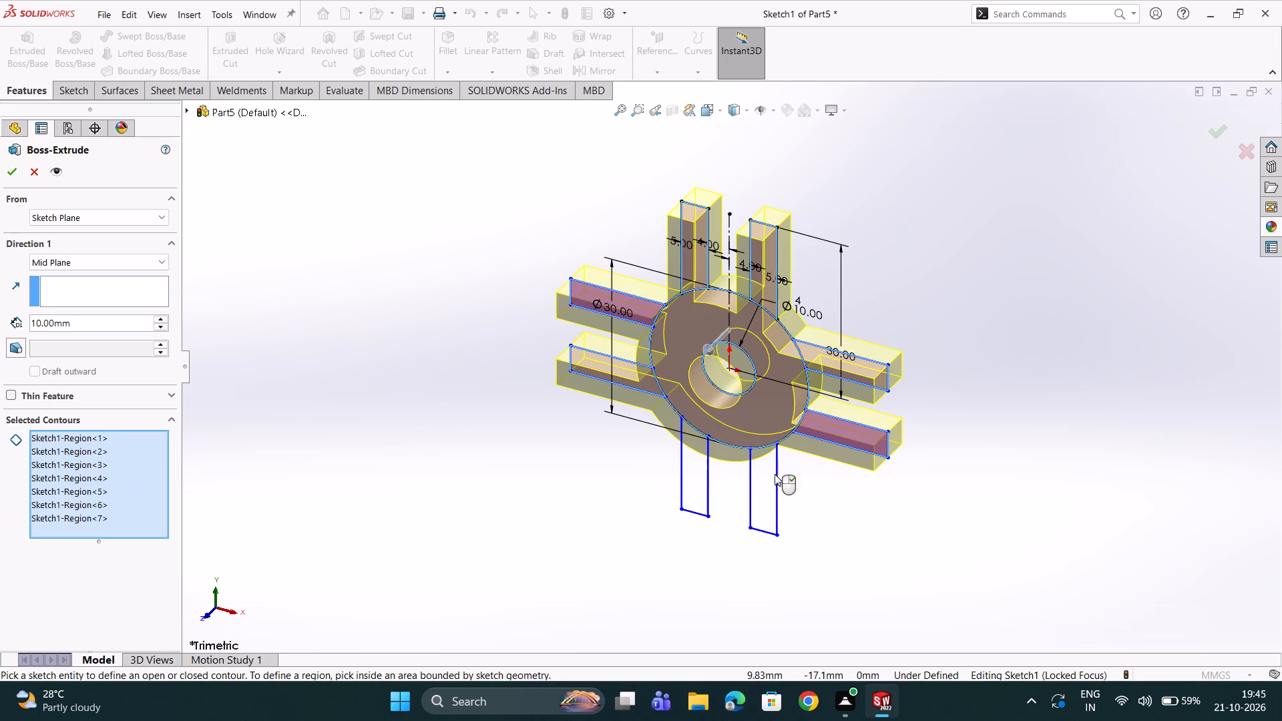
double_click(767, 479)
click(692, 478)
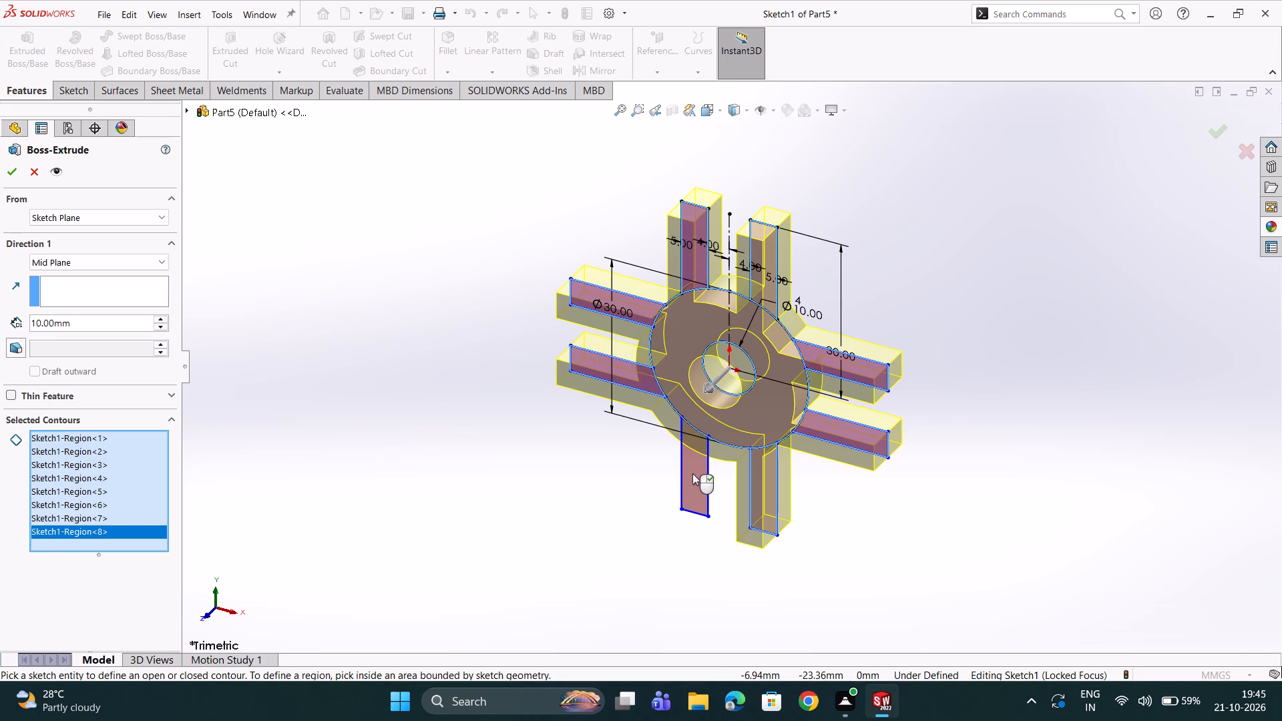
Add the inner 10 mm circle contour to the extrusion and complete the feature.
scroll(740, 403, down, 3)
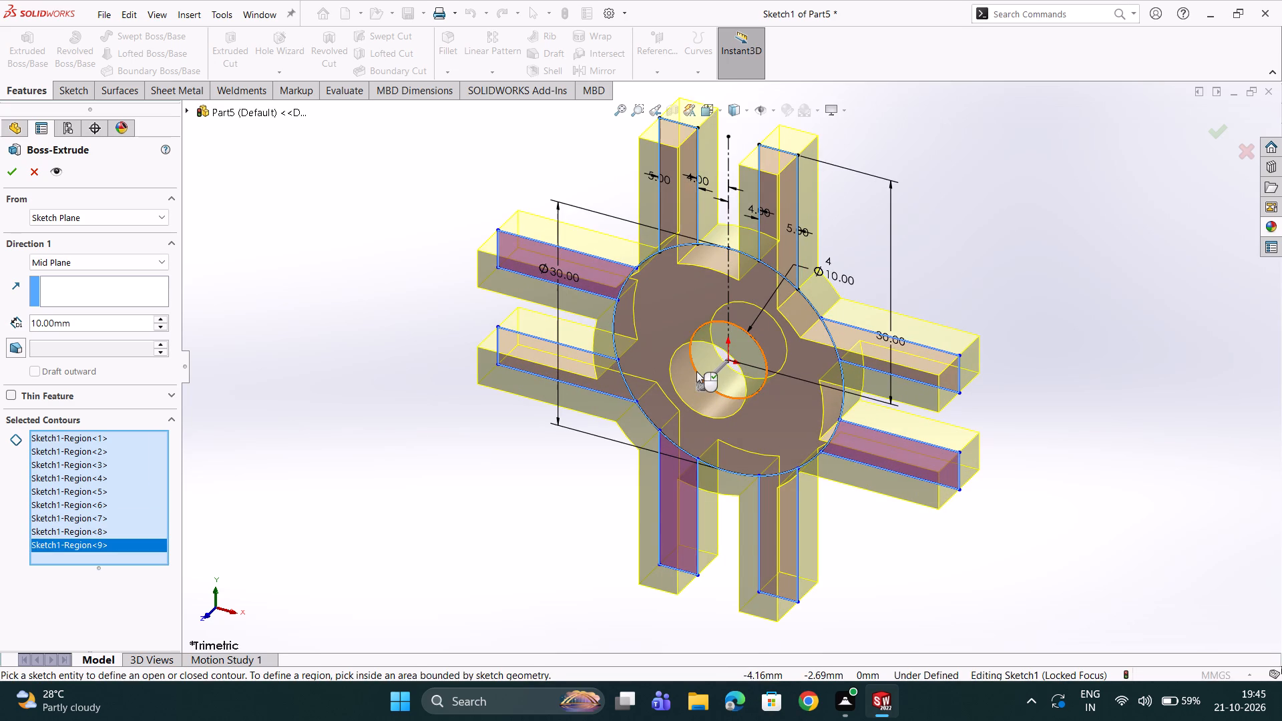
double_click(696, 371)
middle_drag(704, 369, 748, 360)
scroll(704, 369, down, 1)
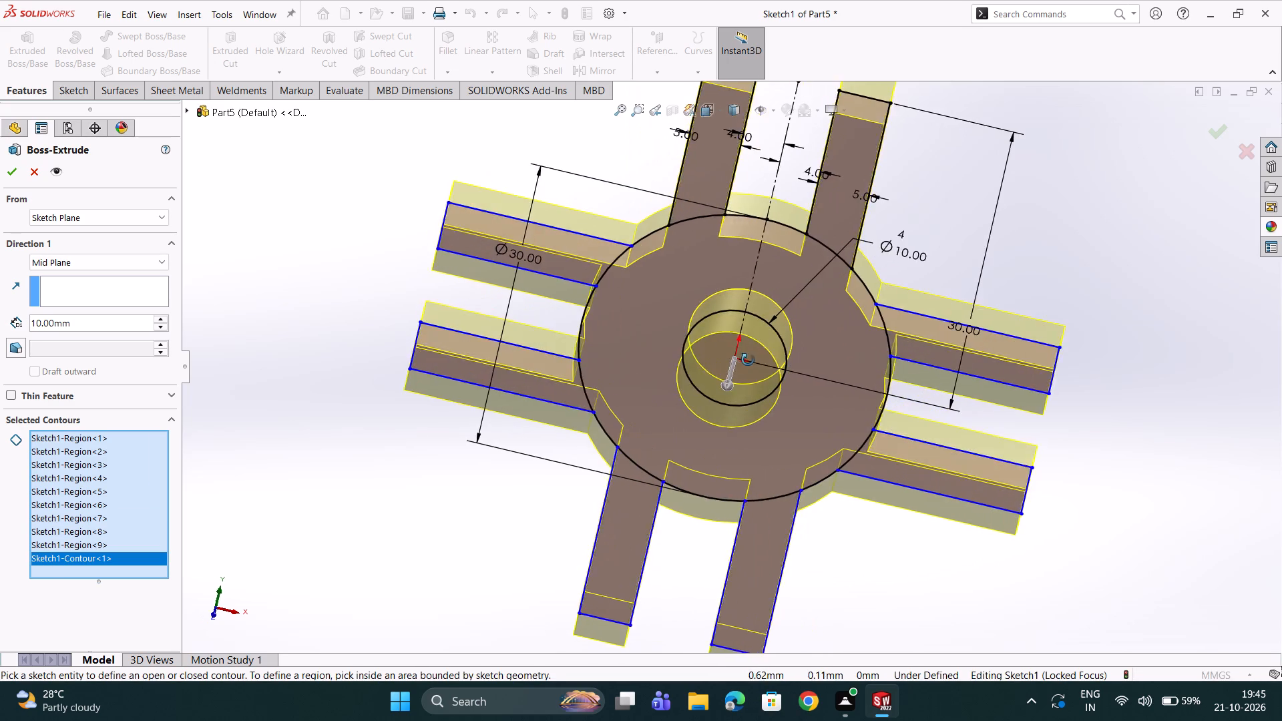
middle_drag(748, 360, 744, 268)
scroll(683, 340, up, 5)
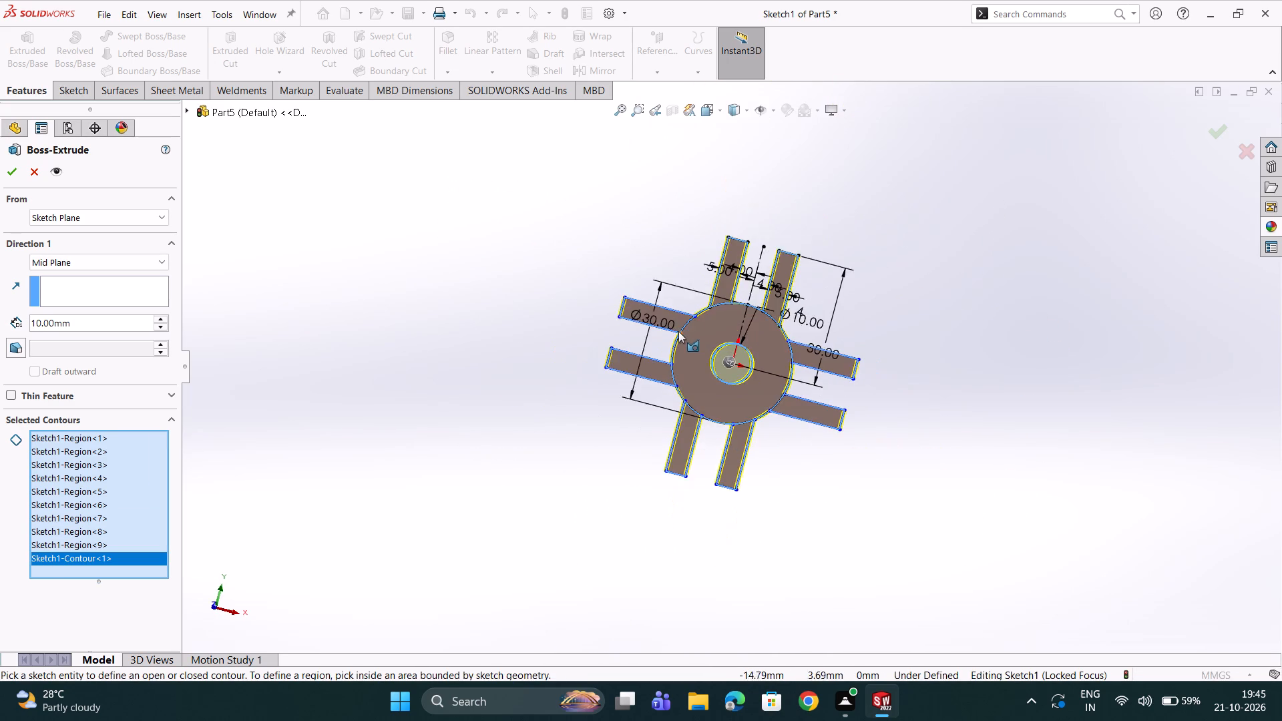
click(15, 178)
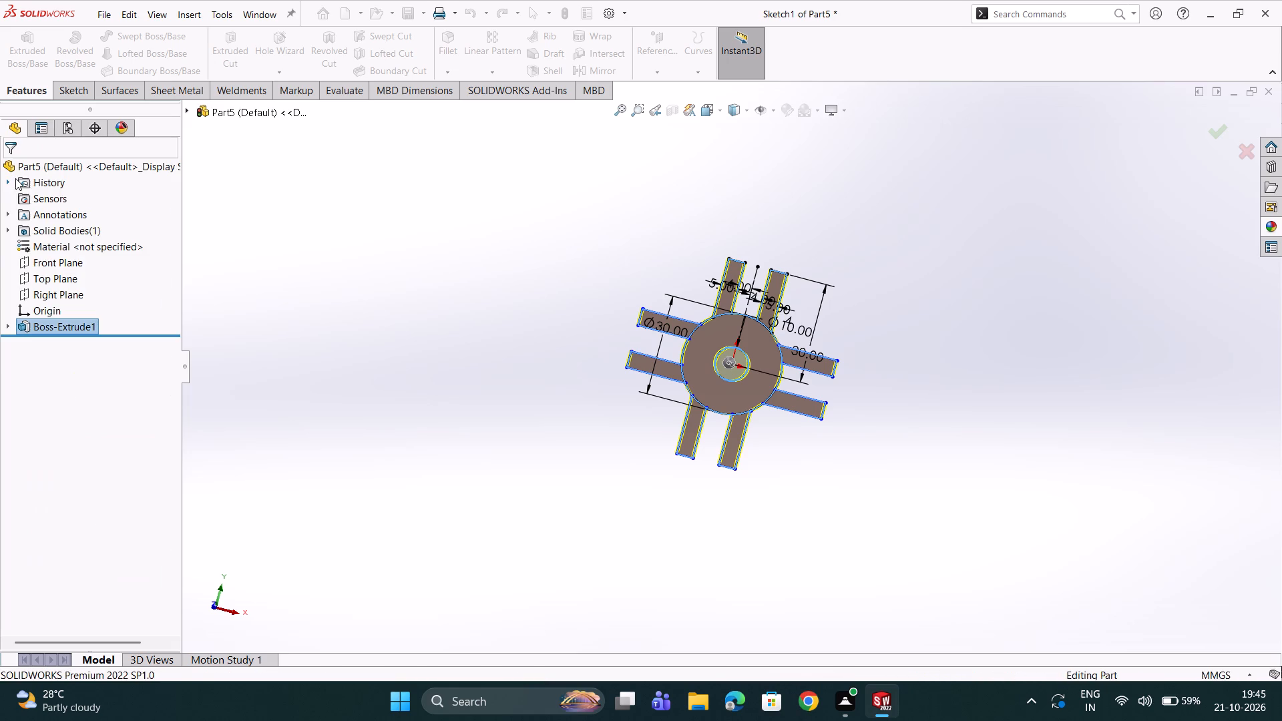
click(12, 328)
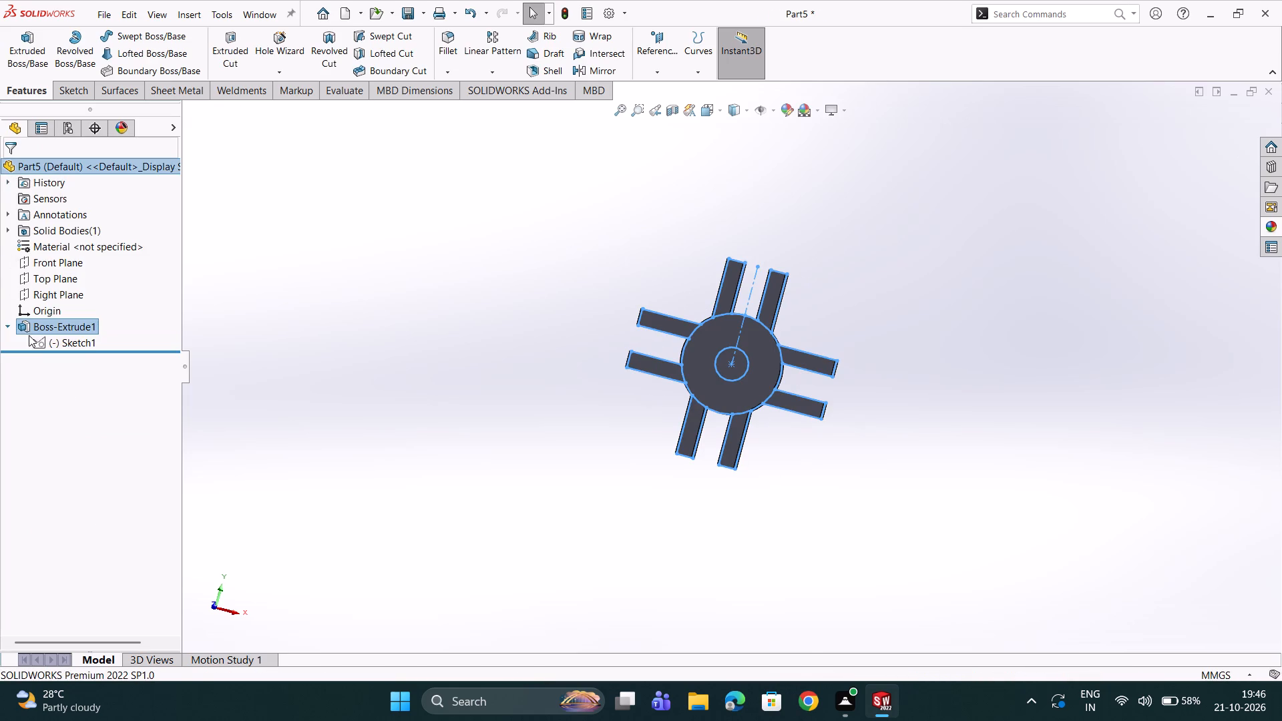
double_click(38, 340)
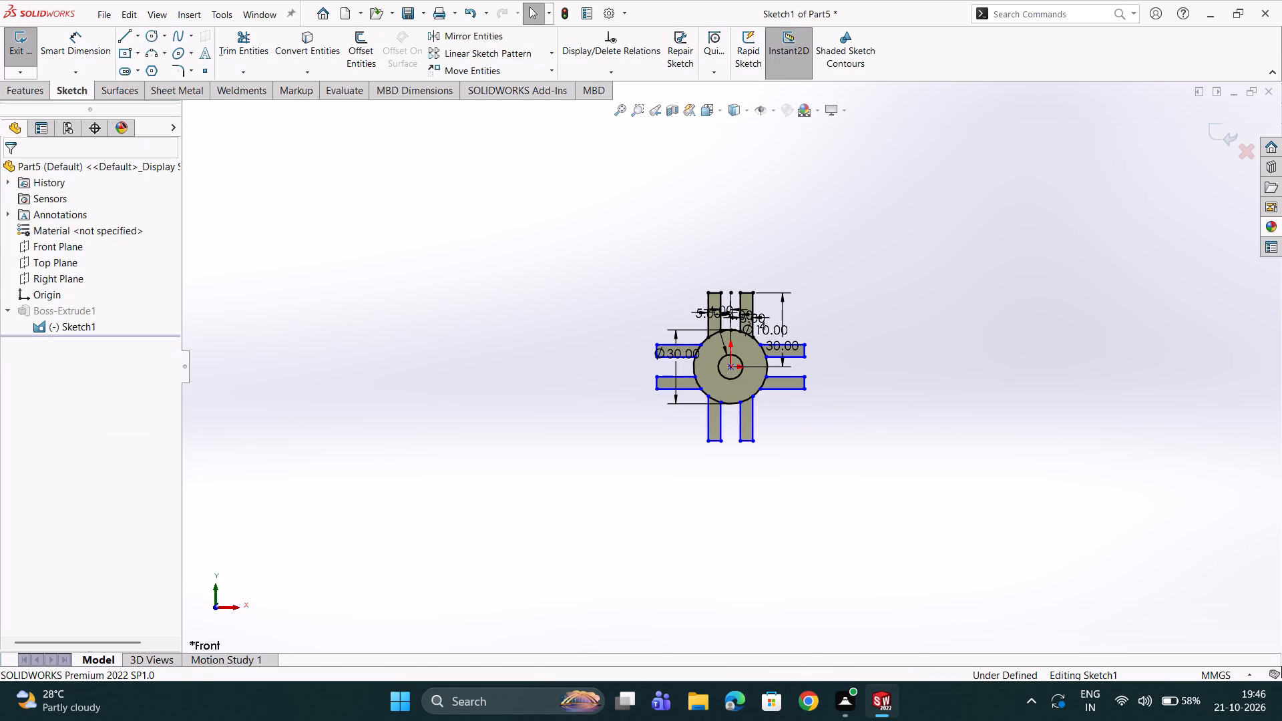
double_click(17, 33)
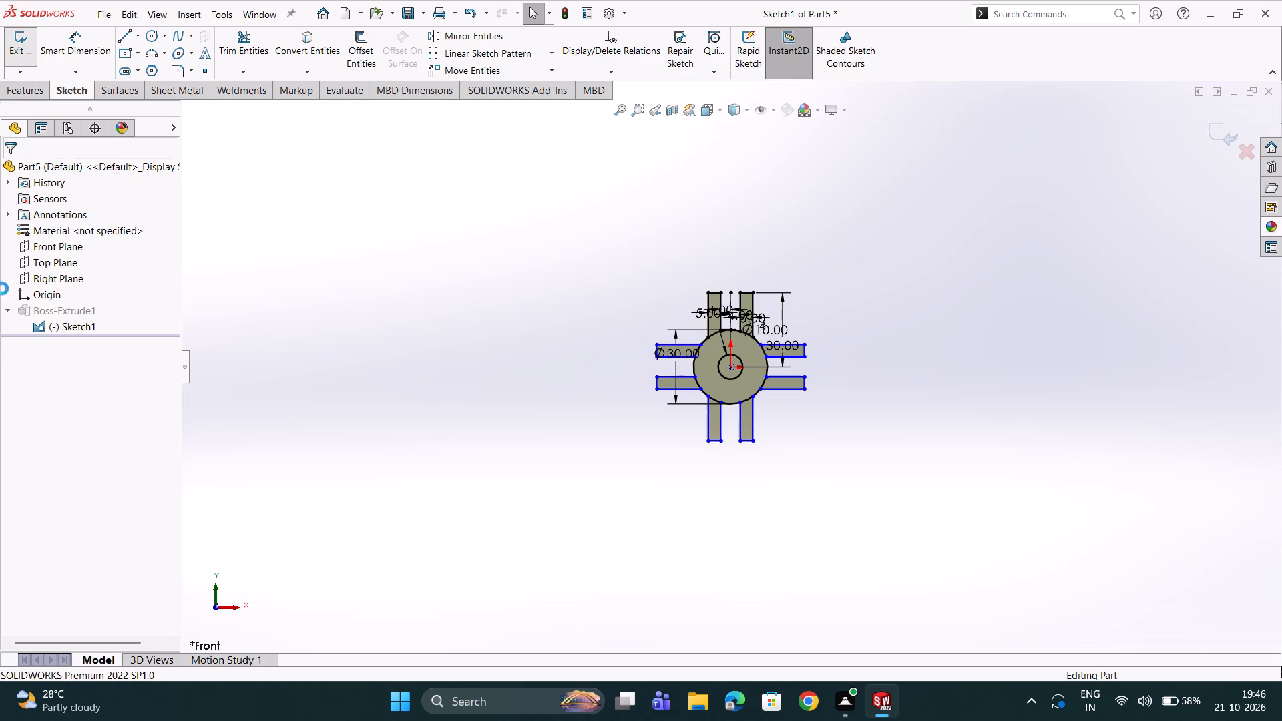
Set up a blind boss extrusion of the first sketch's inner 10 mm circle contour, with its direction reversed.
click(37, 344)
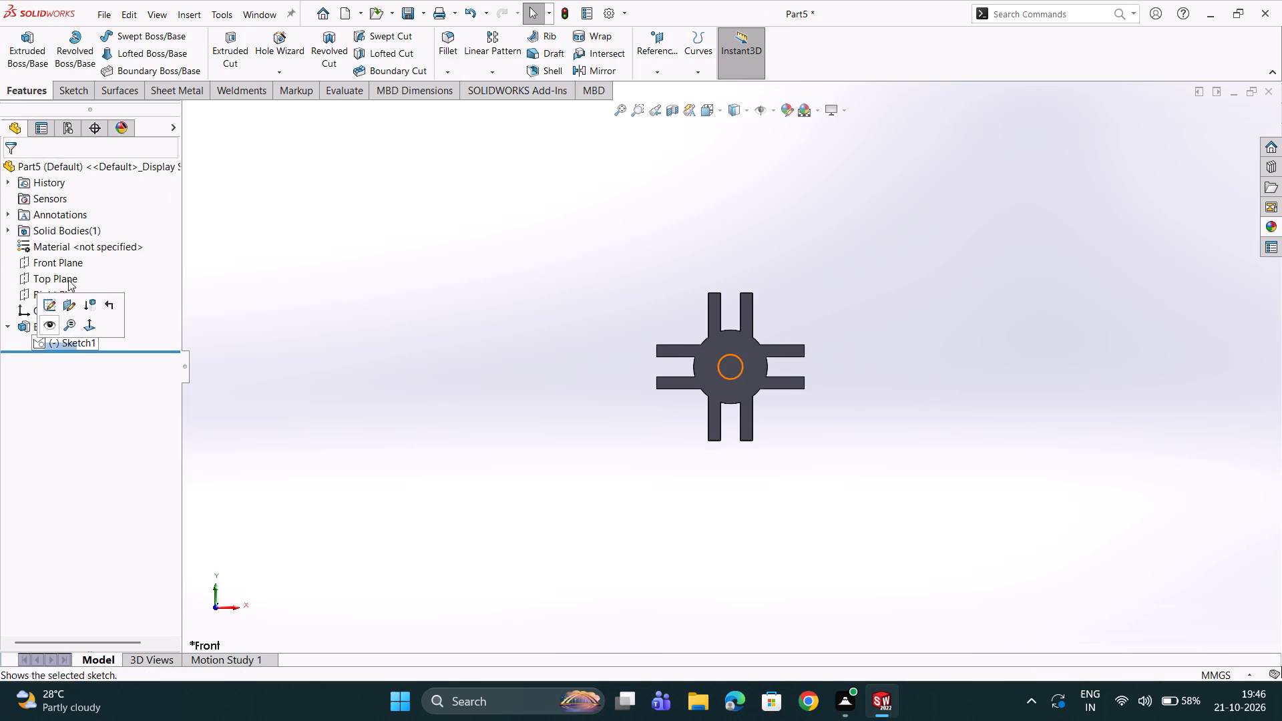
click(35, 54)
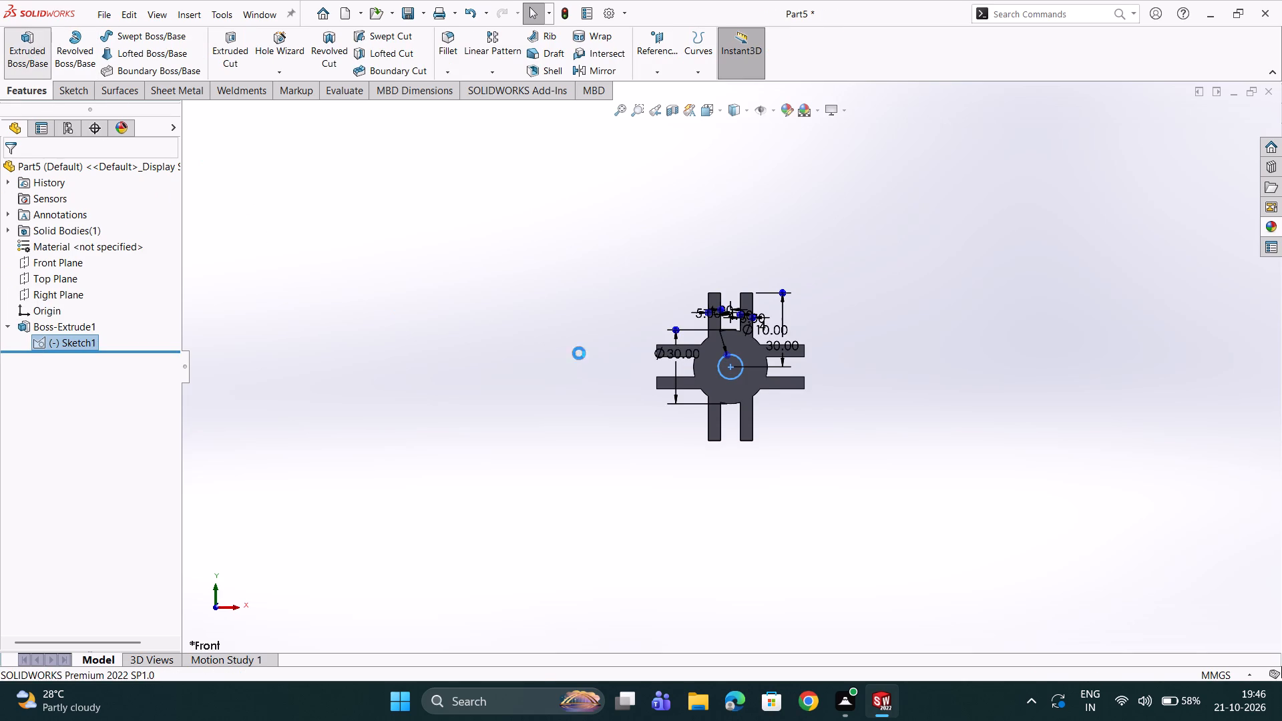
scroll(761, 384, down, 5)
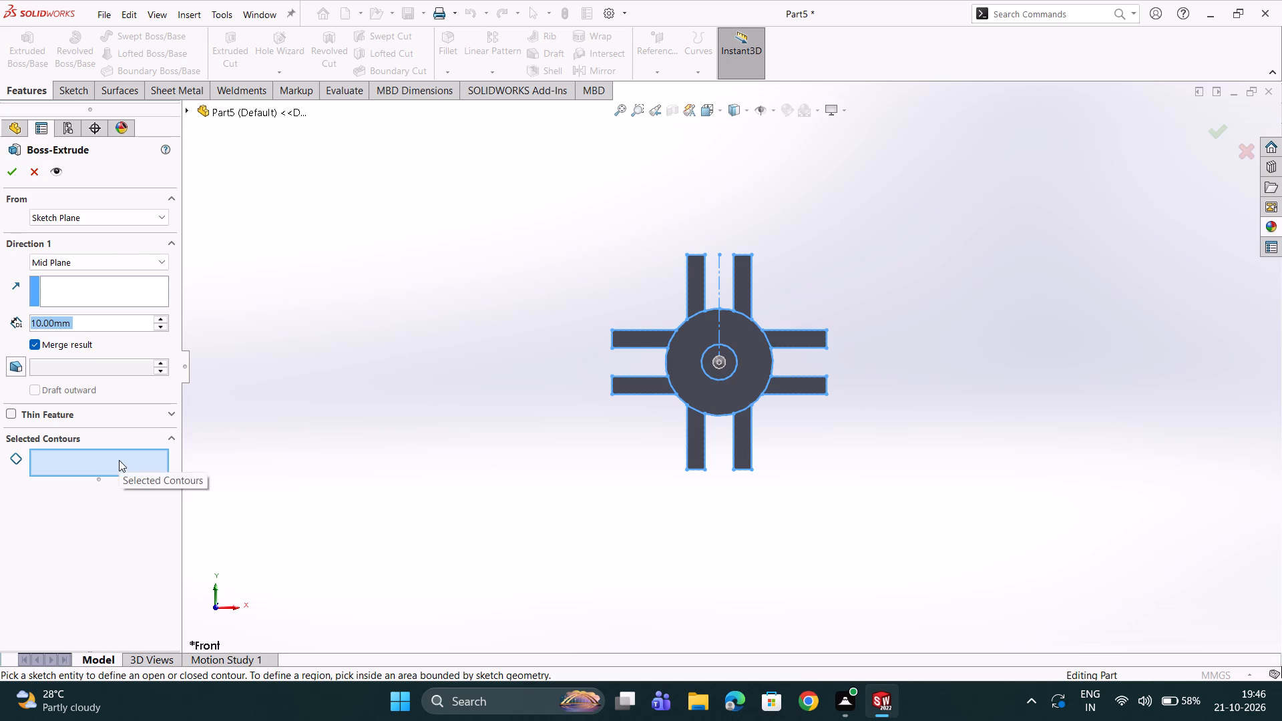
click(734, 358)
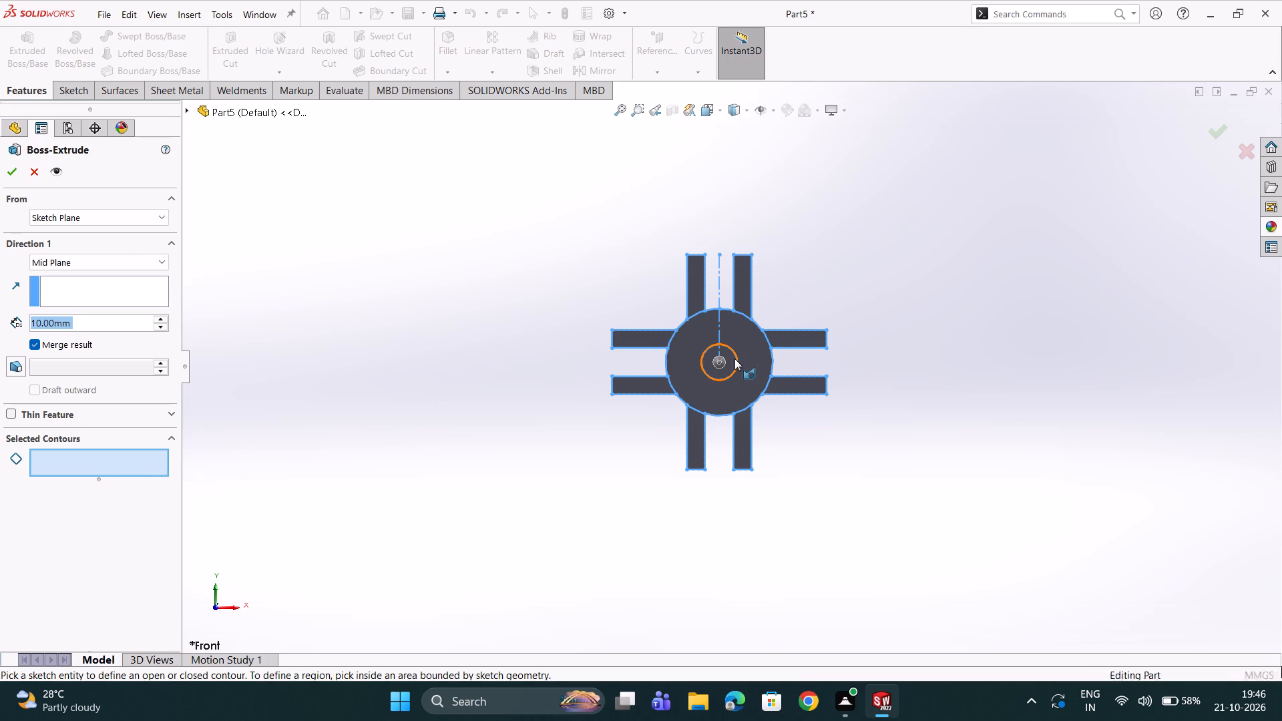
middle_drag(736, 354, 680, 553)
scroll(736, 354, down, 1)
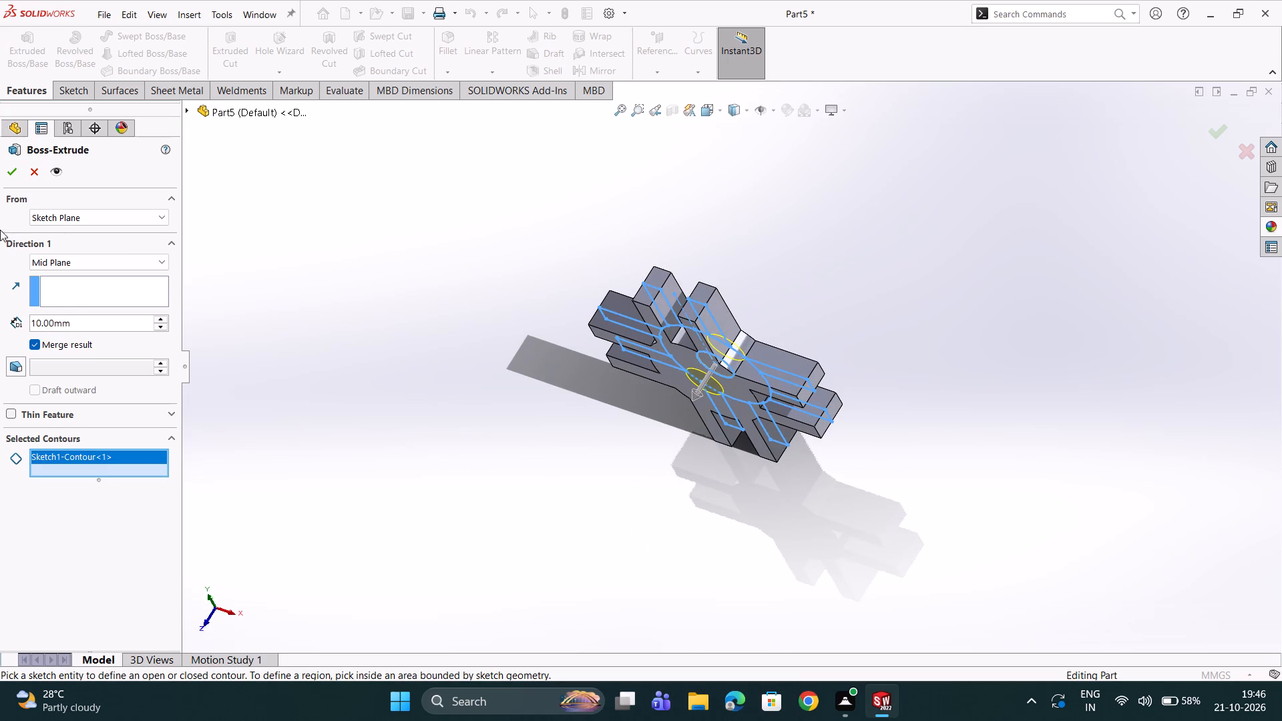
click(67, 260)
click(63, 272)
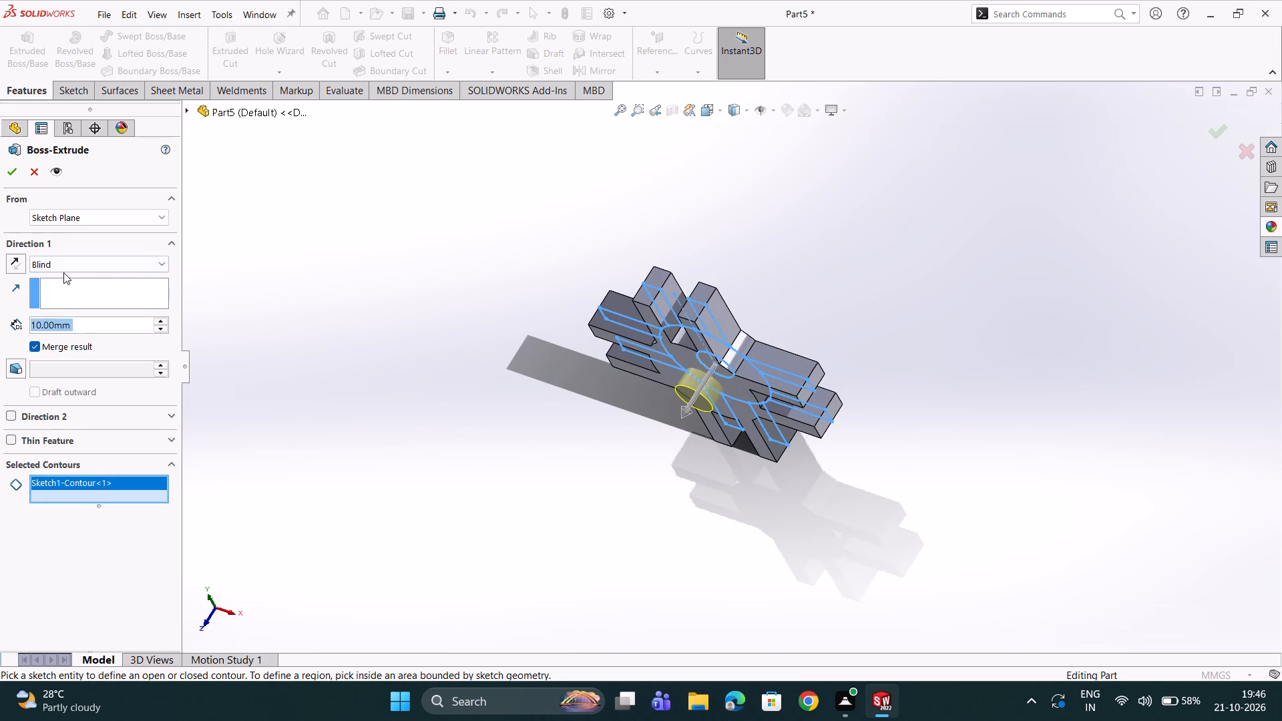
click(5, 252)
click(5, 254)
double_click(19, 264)
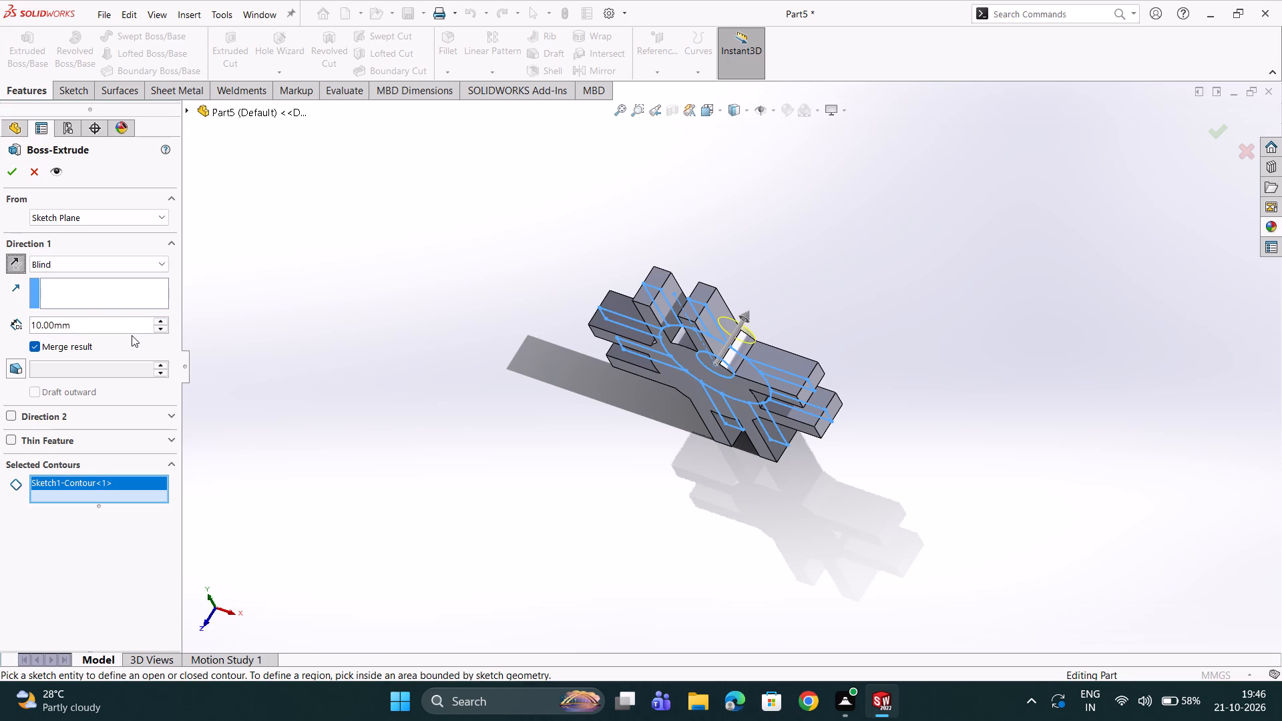
Set the shaft extrusion depth to 110 mm and complete the feature.
text(11)
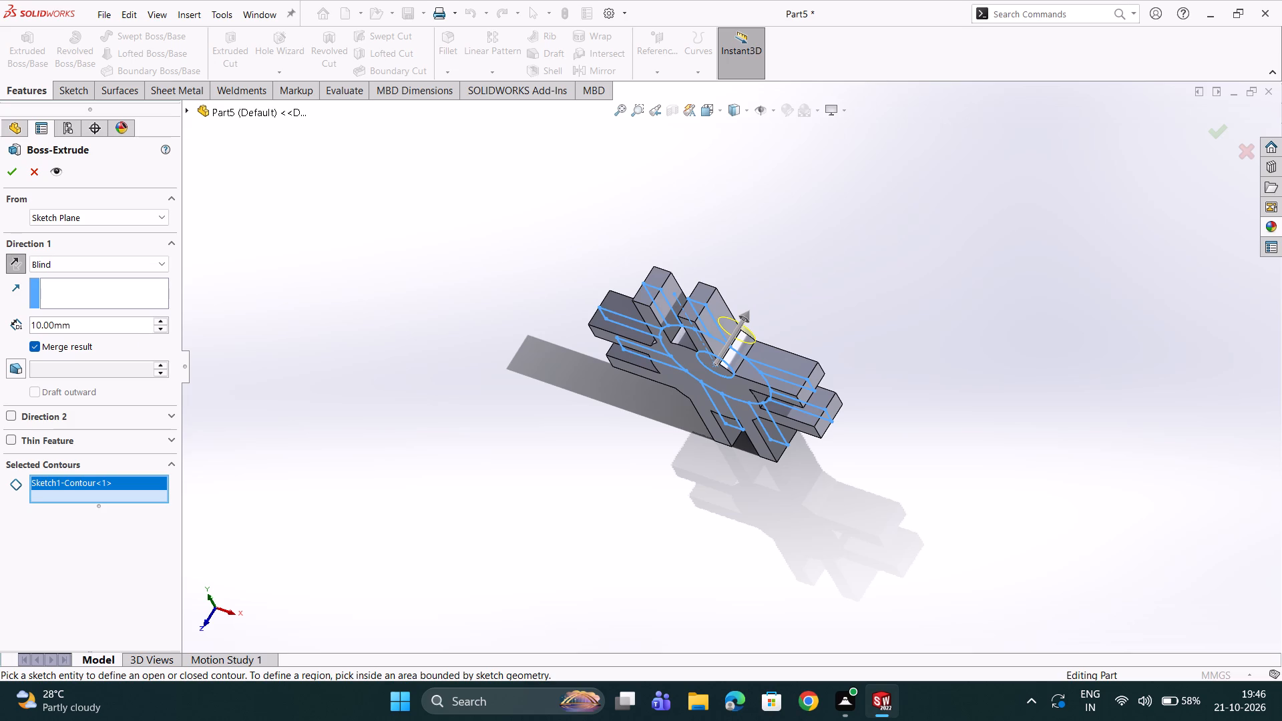
double_click(139, 325)
text(110)
key(Return)
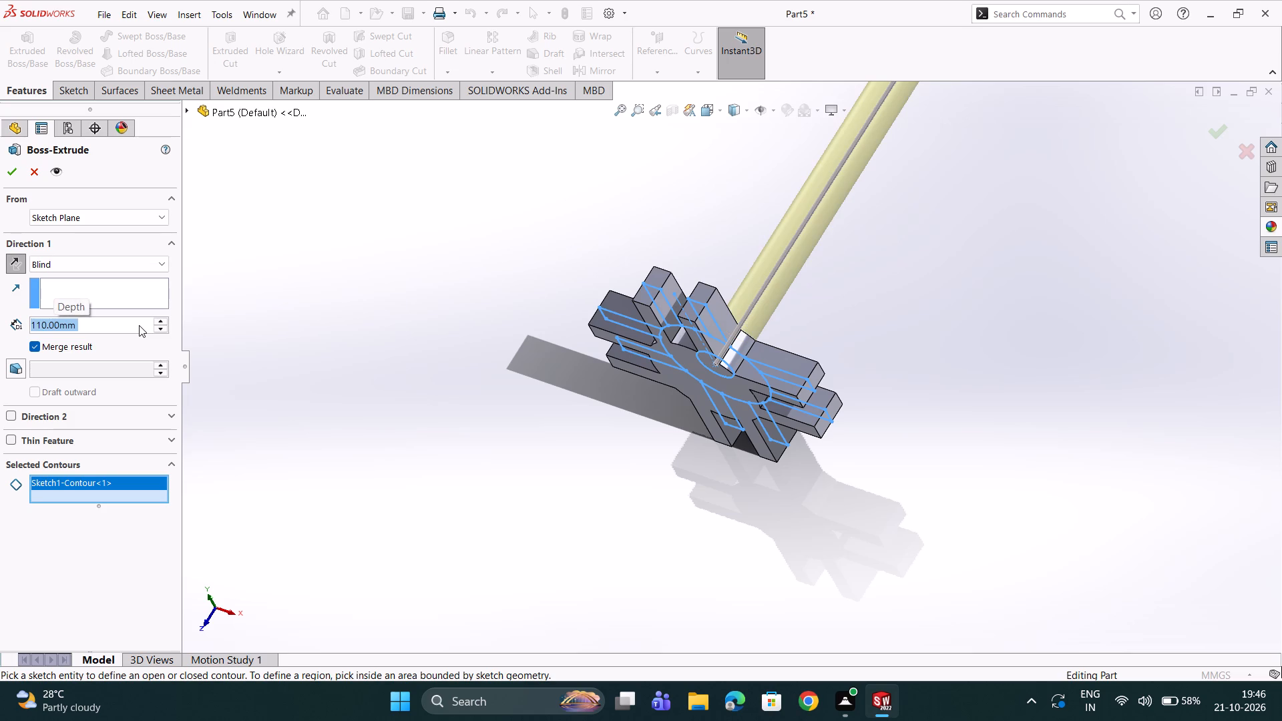
click(9, 174)
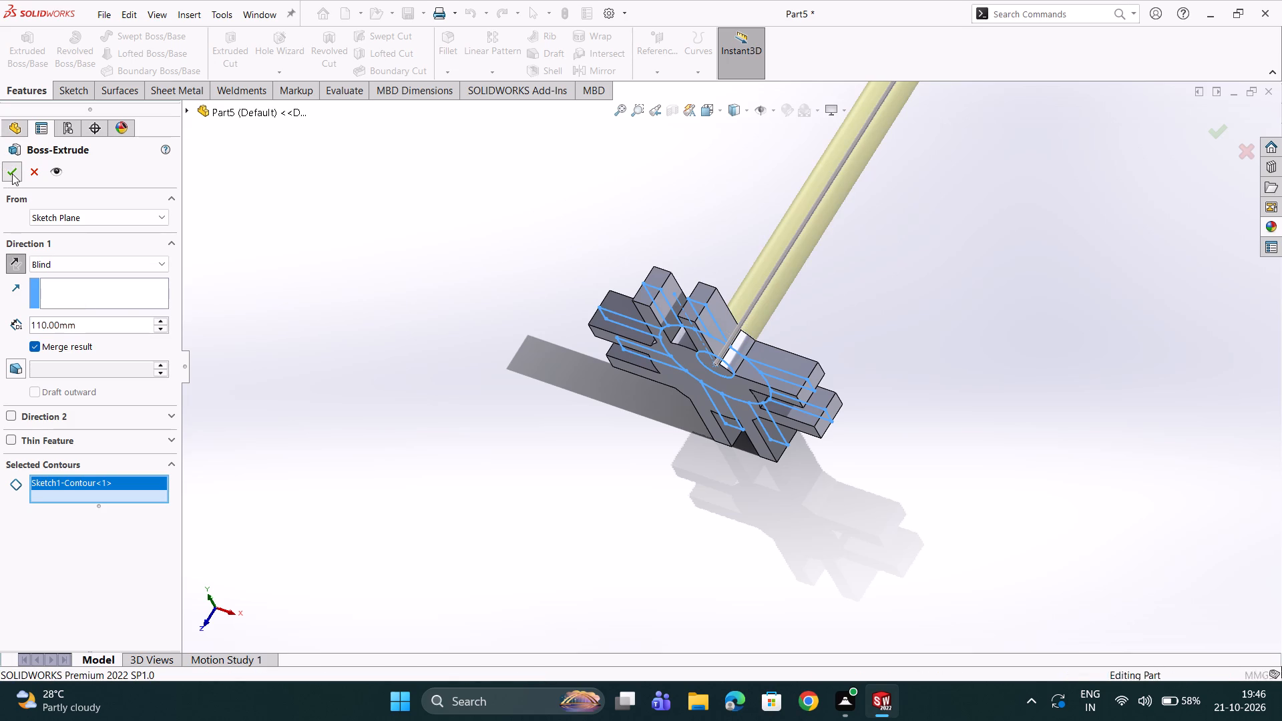
scroll(331, 256, up, 2)
scroll(617, 291, up, 2)
scroll(638, 300, down, 3)
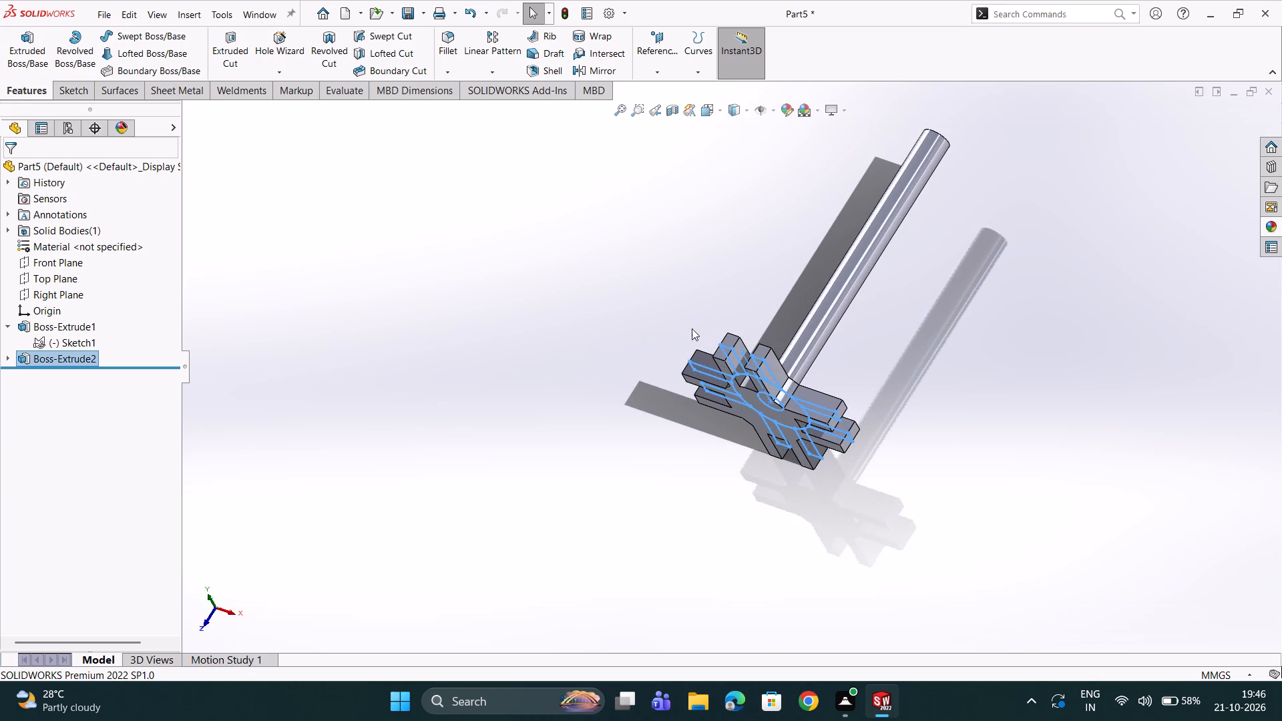
click(682, 320)
Start a new sketch on the flat outer side face of the upper arm nearest the +X side.
scroll(790, 377, down, 6)
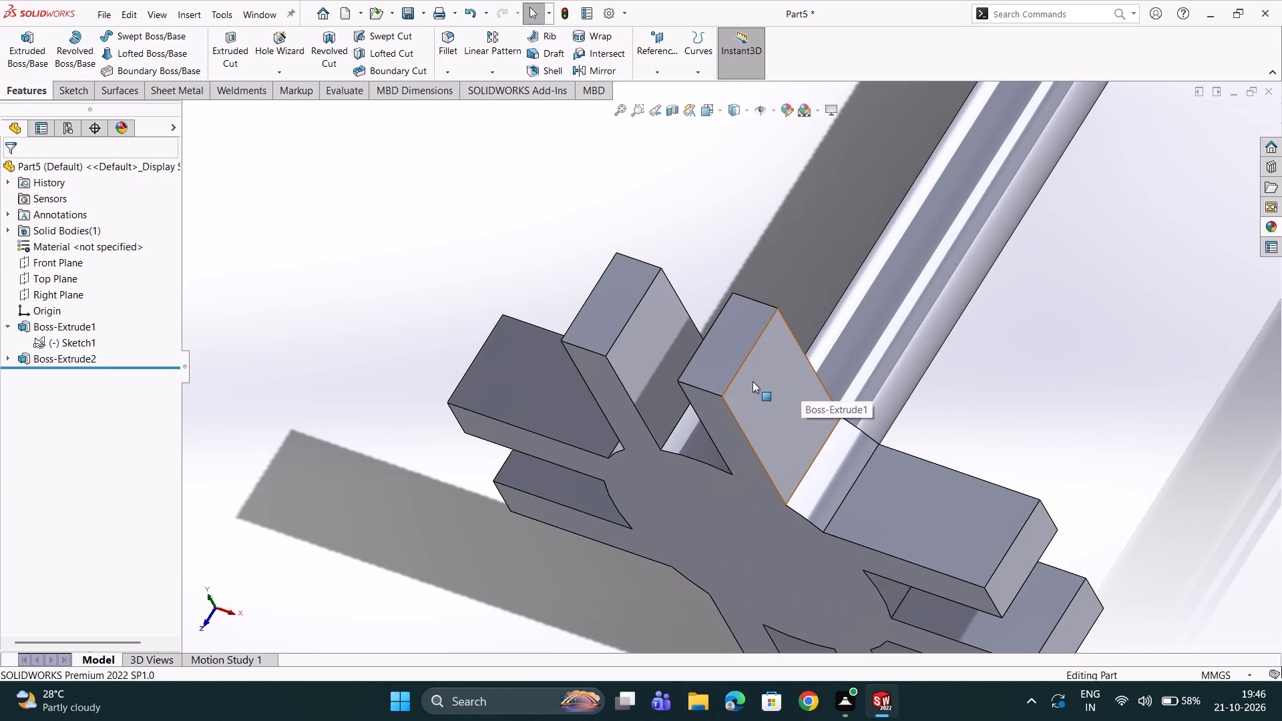
click(753, 381)
scroll(793, 374, up, 1)
middle_drag(791, 373, 776, 360)
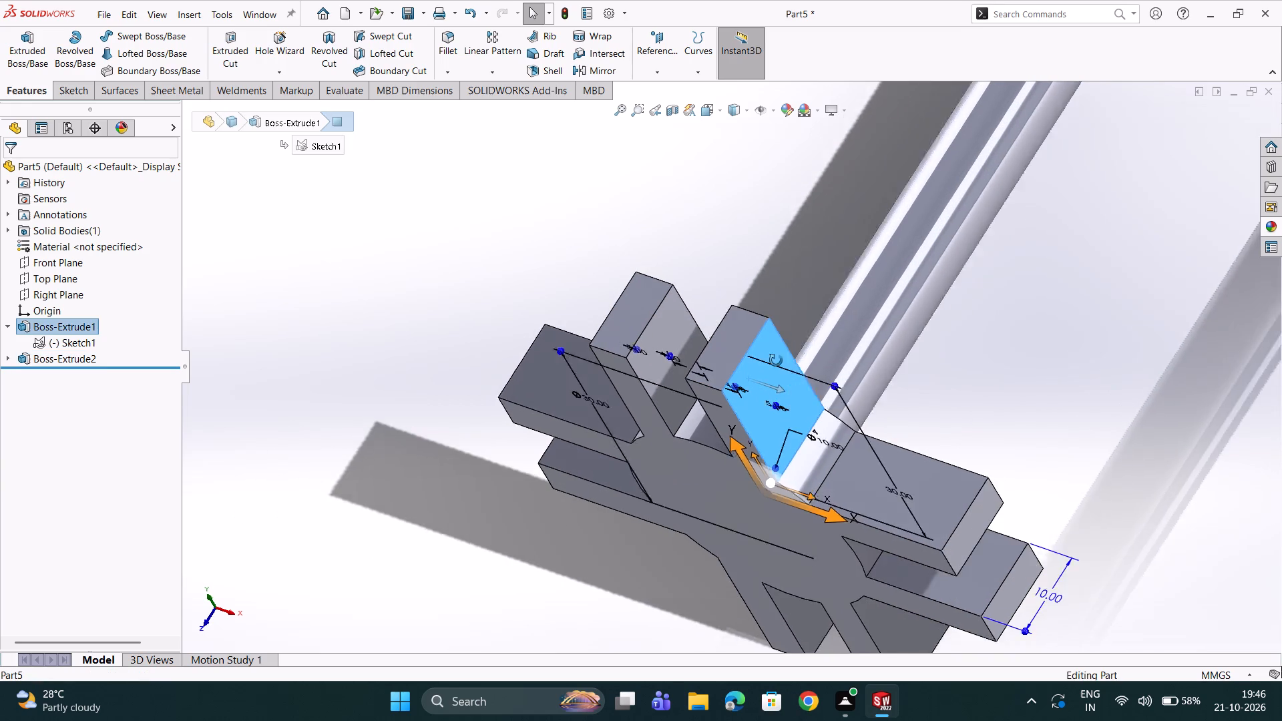
middle_drag(776, 360, 699, 321)
scroll(738, 371, down, 4)
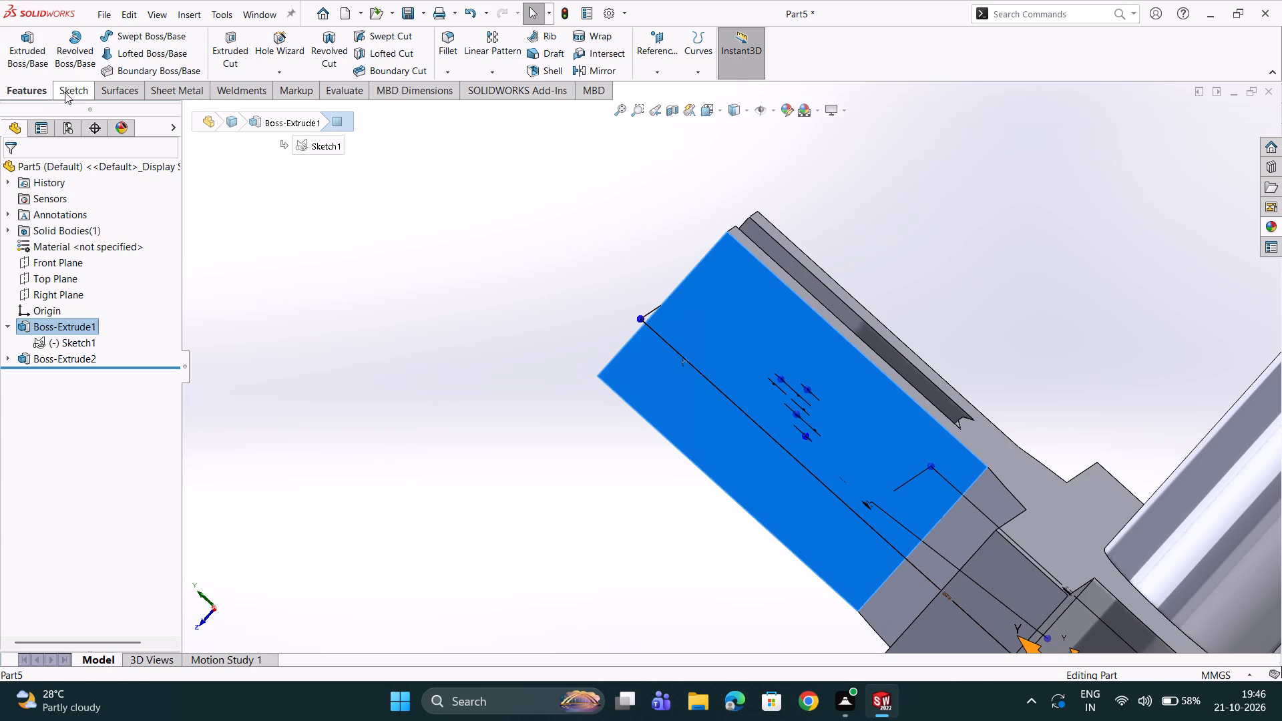
click(677, 374)
double_click(684, 366)
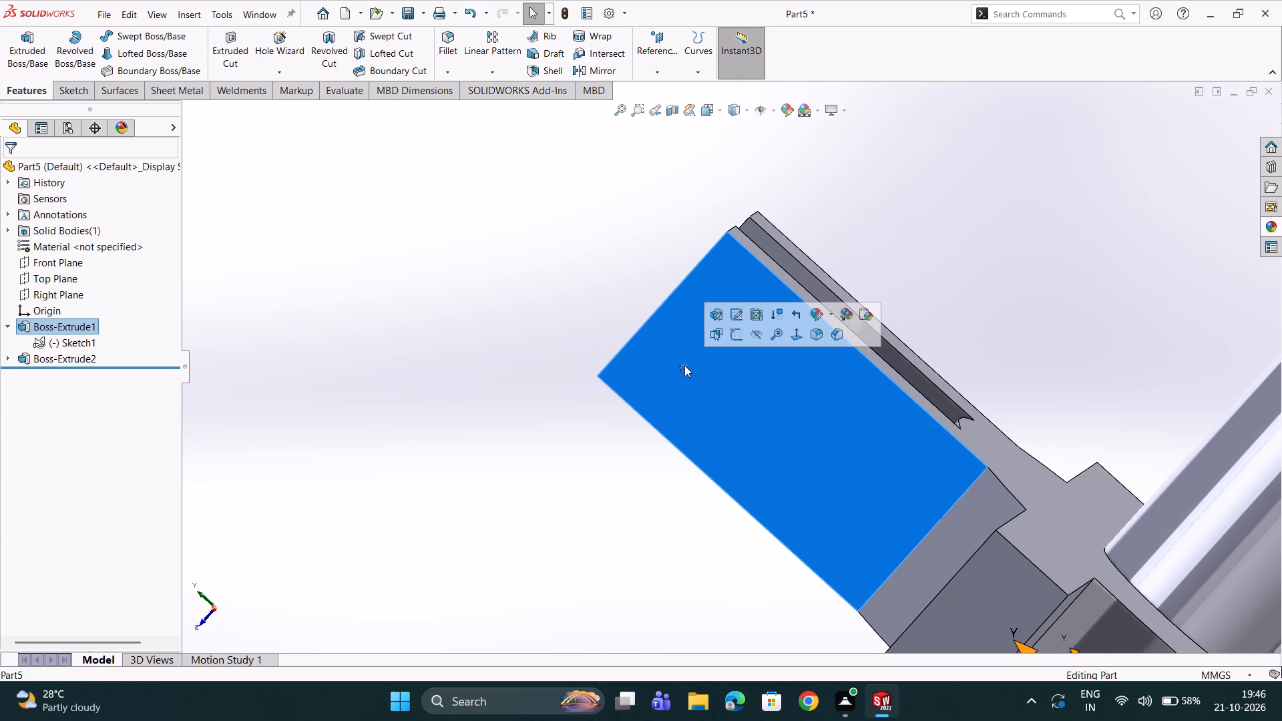
click(722, 336)
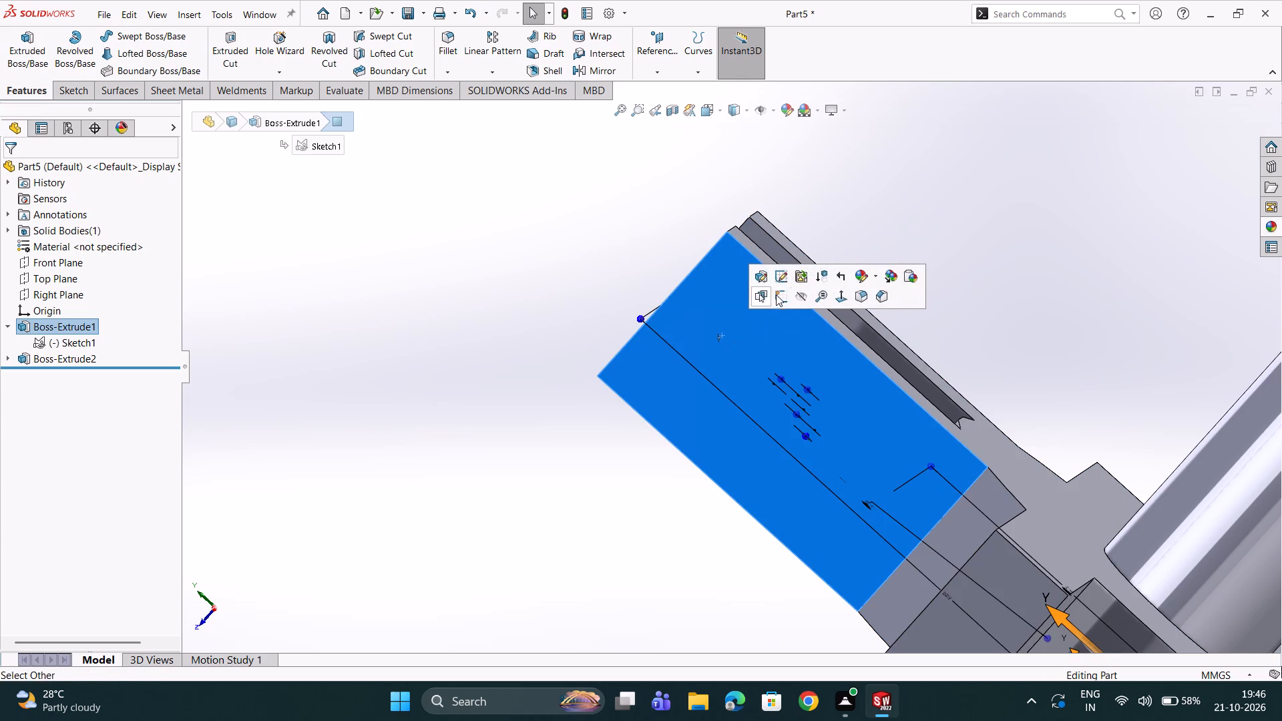
click(776, 294)
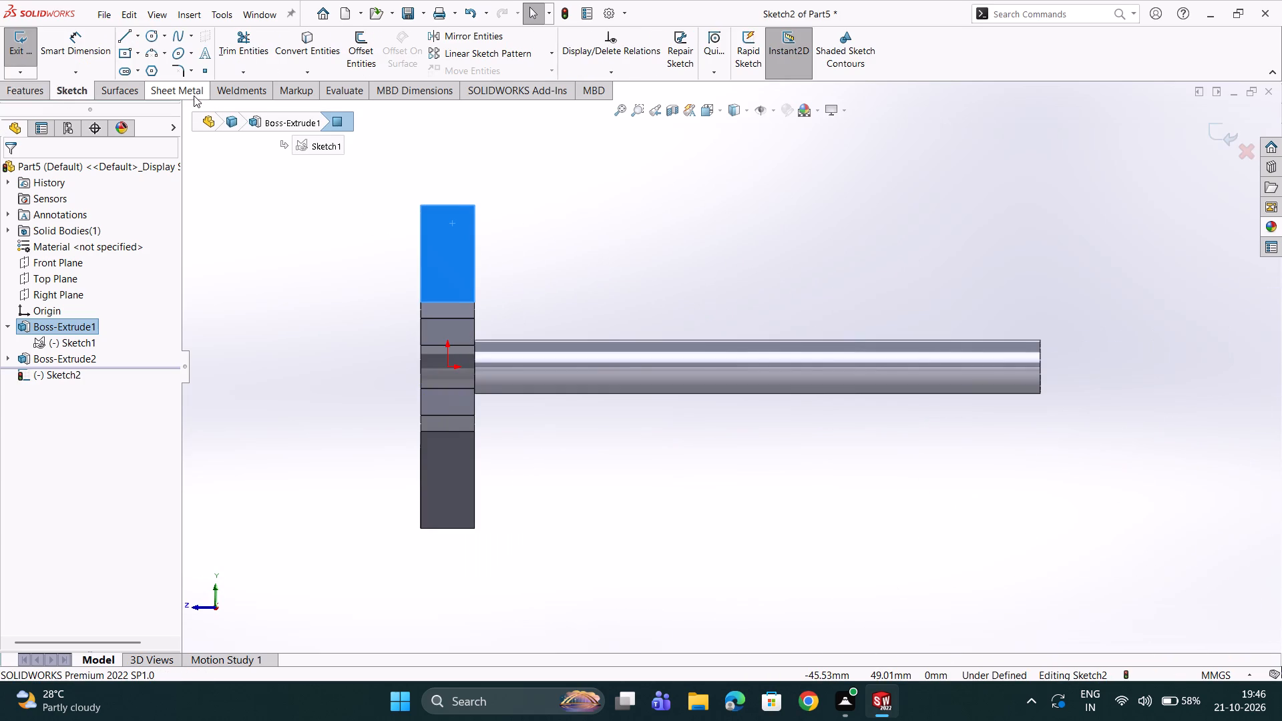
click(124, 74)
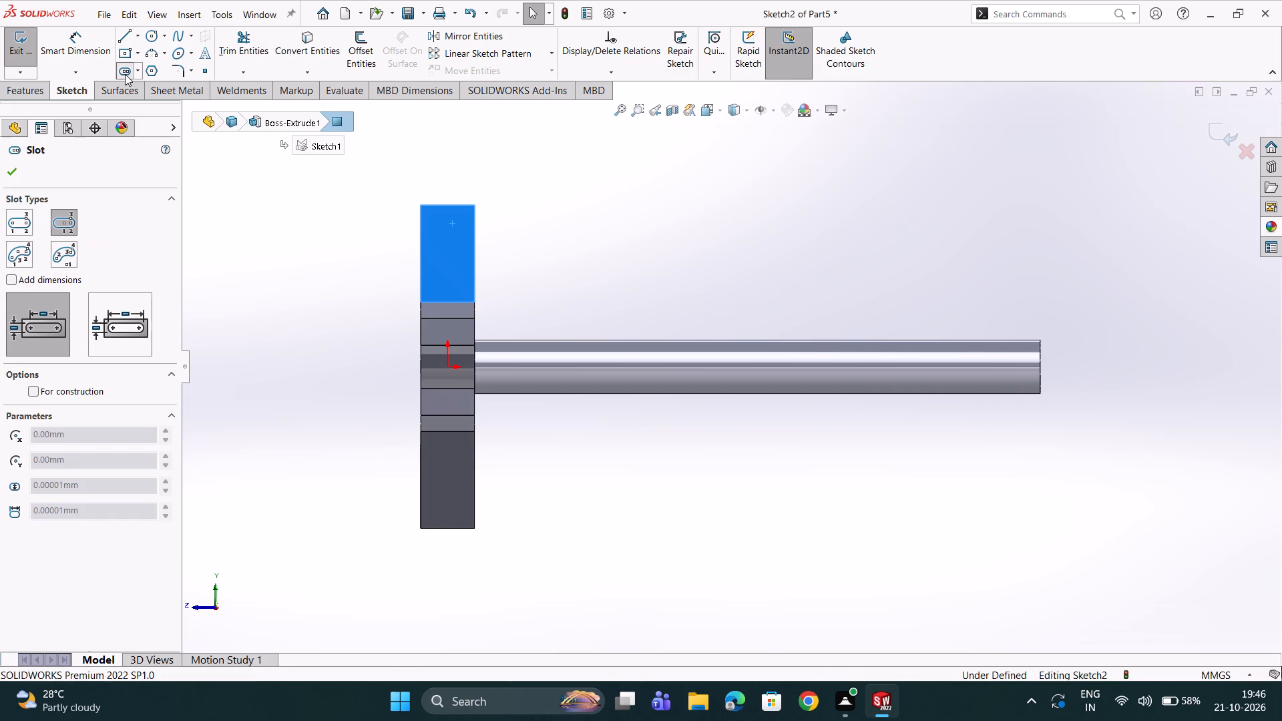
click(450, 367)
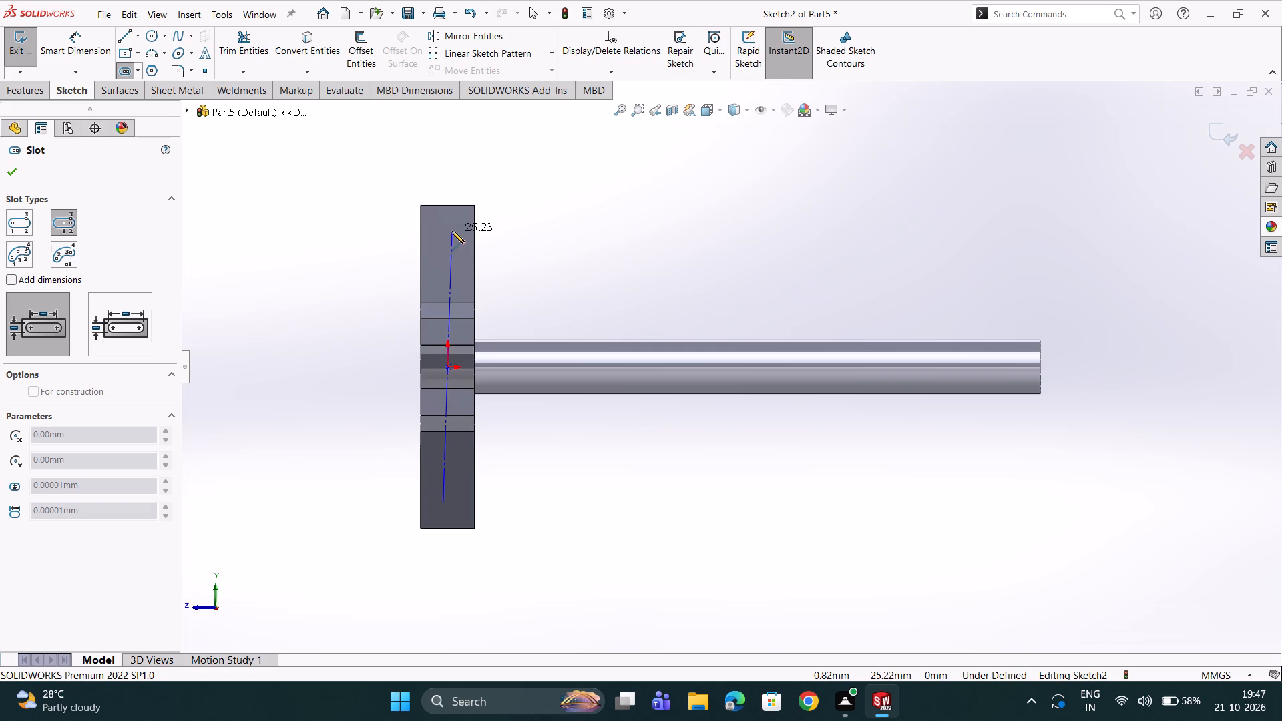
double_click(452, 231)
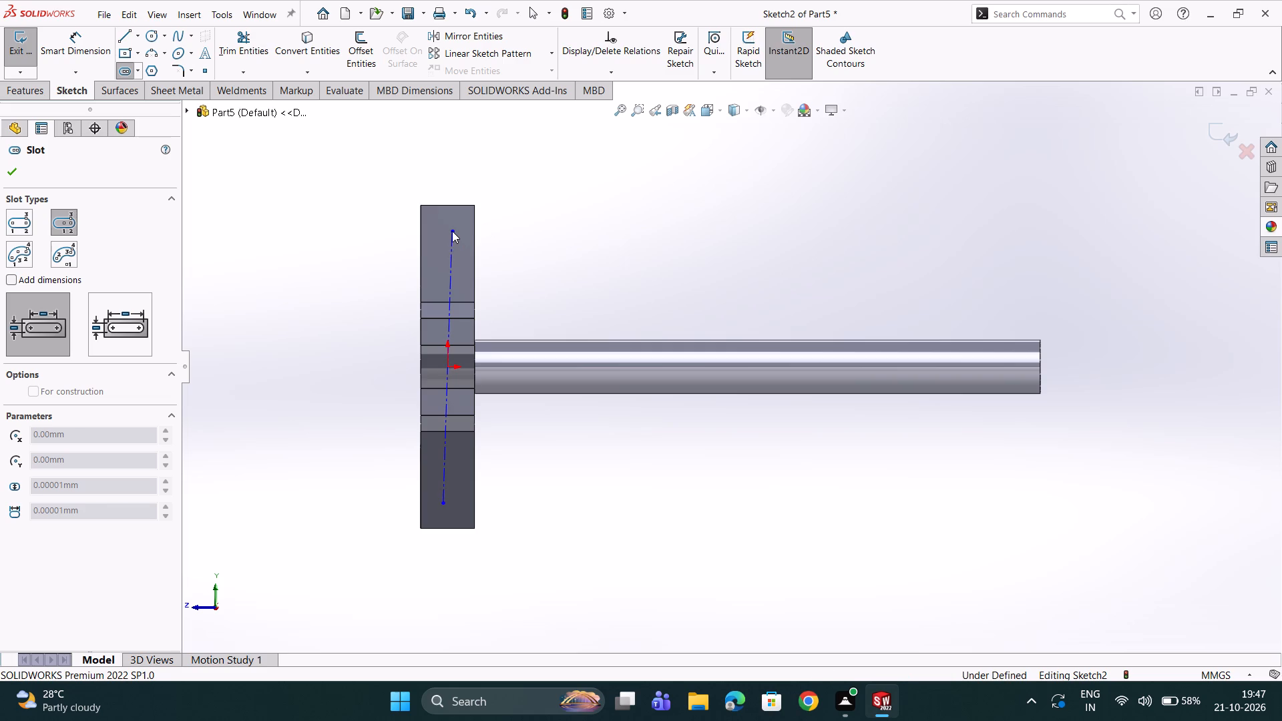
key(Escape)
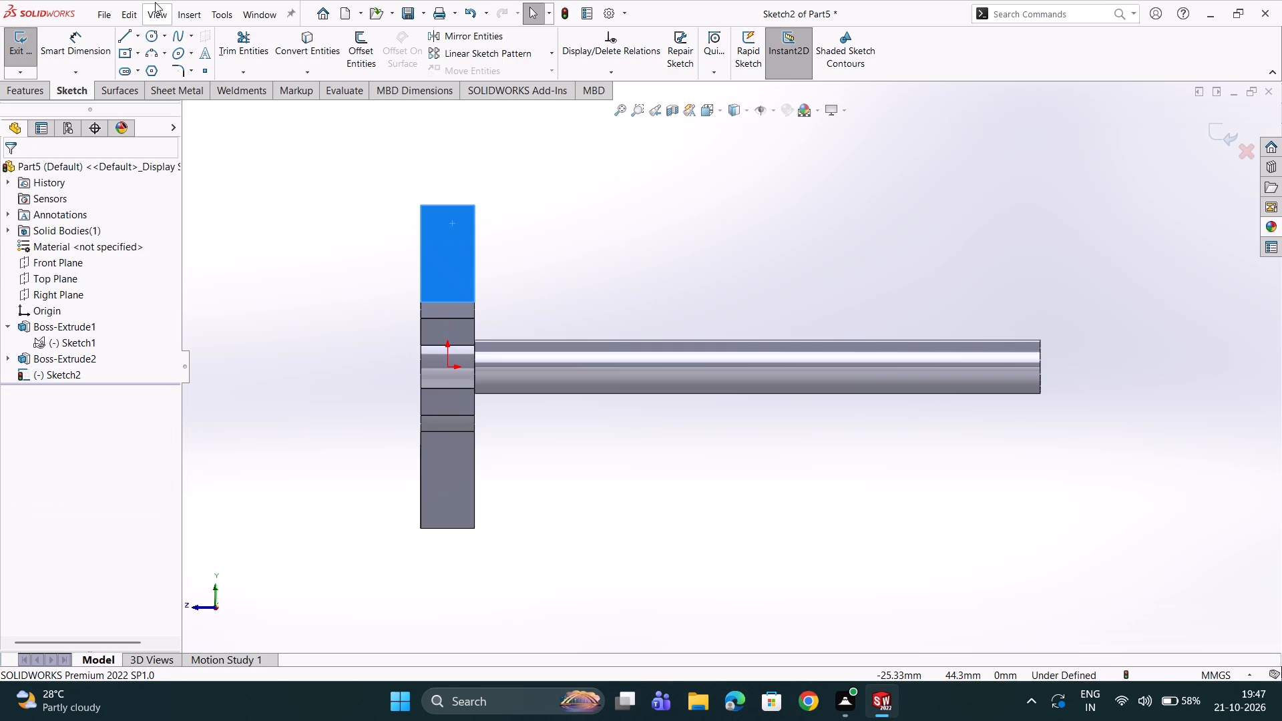
Sketch a vertical centerpoint straight slot centred on the origin, about 46 mm between arc centres and about 5.8 mm wide.
click(129, 70)
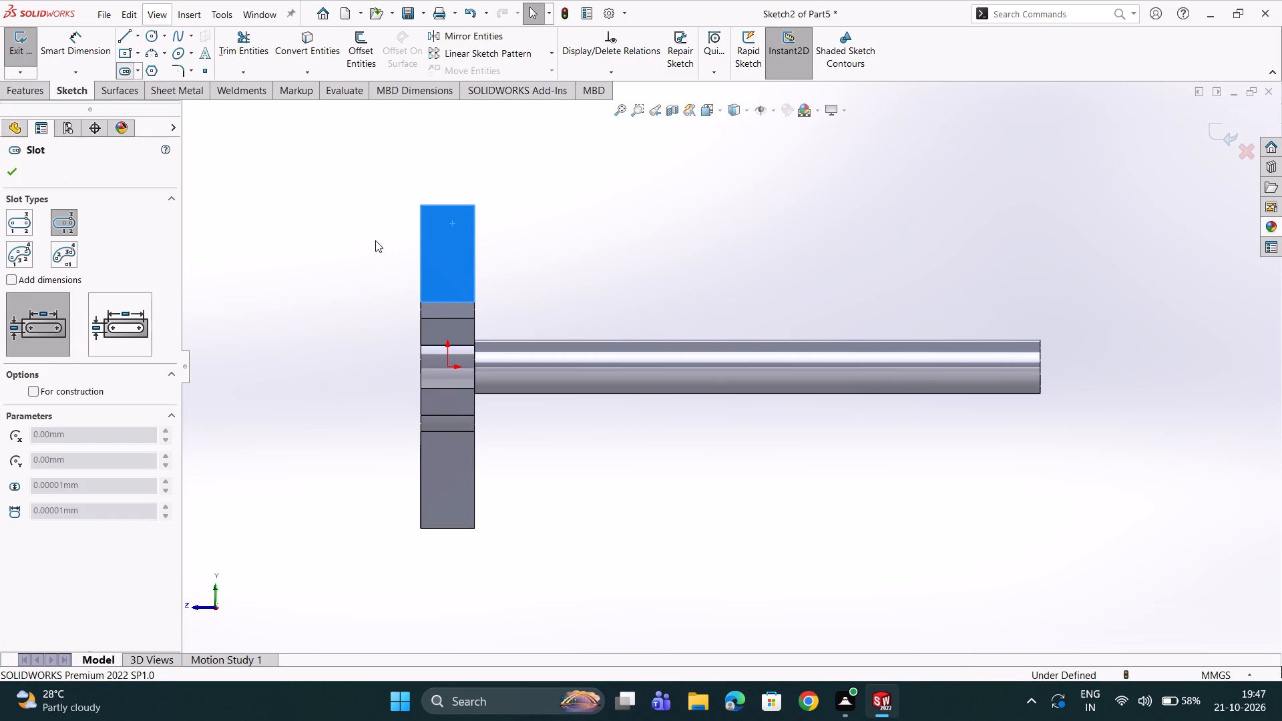
click(449, 367)
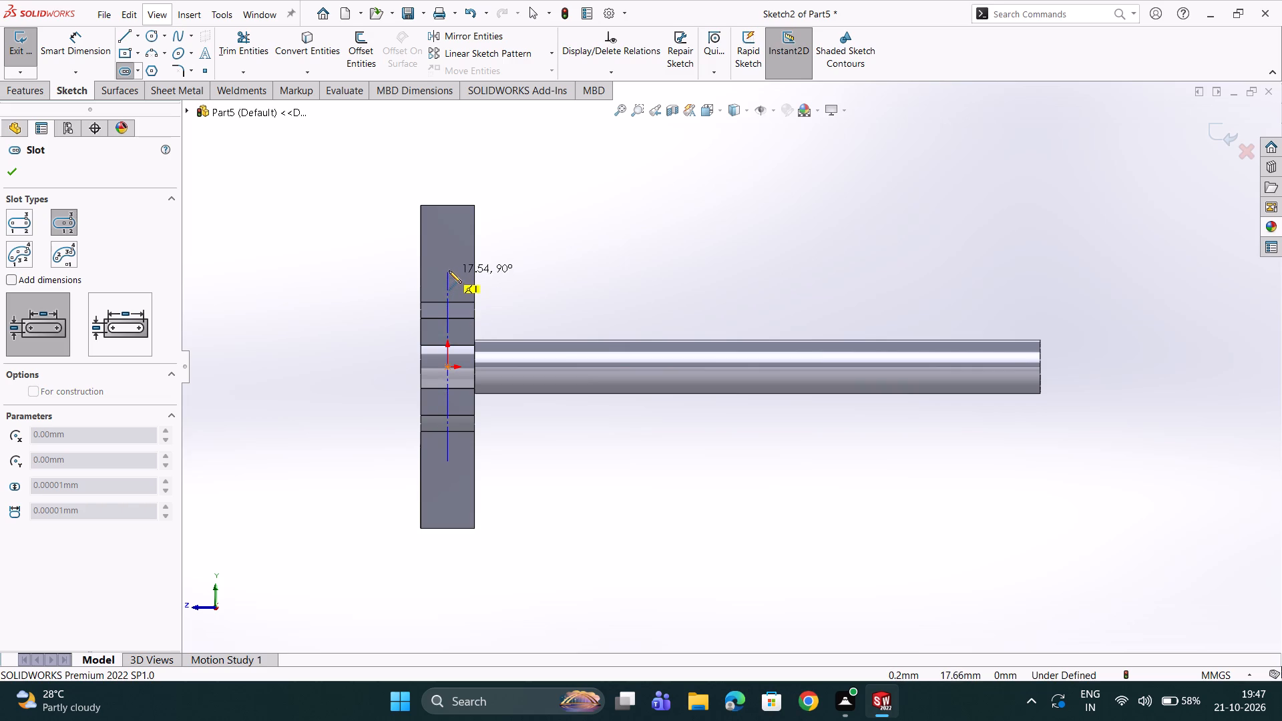
click(451, 242)
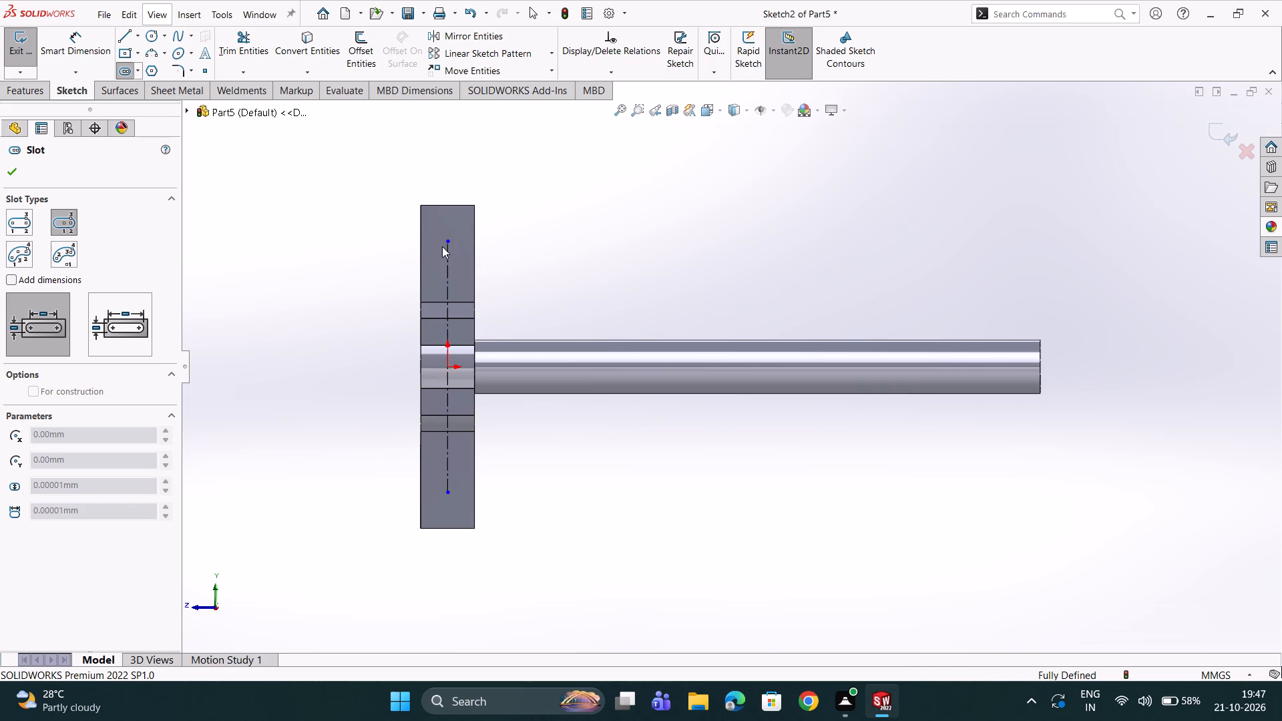
click(432, 254)
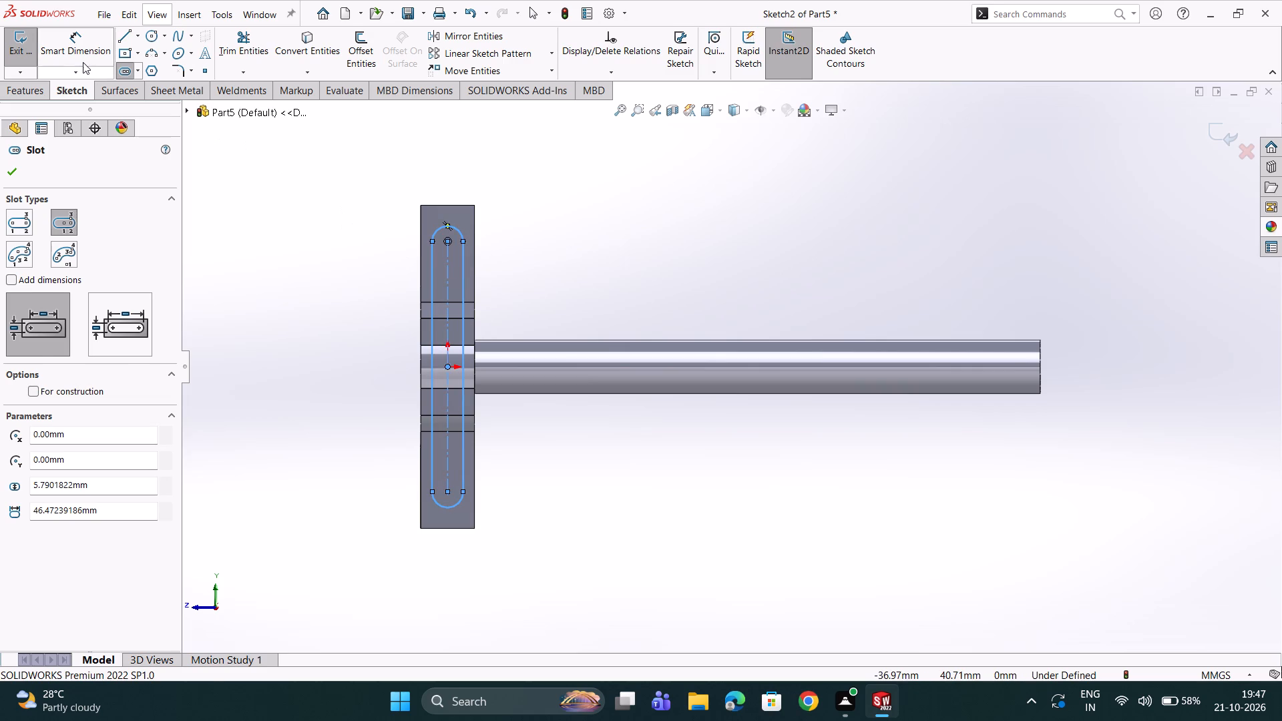
Dimension the radius of the slot's upper end arc as 5 mm.
click(83, 62)
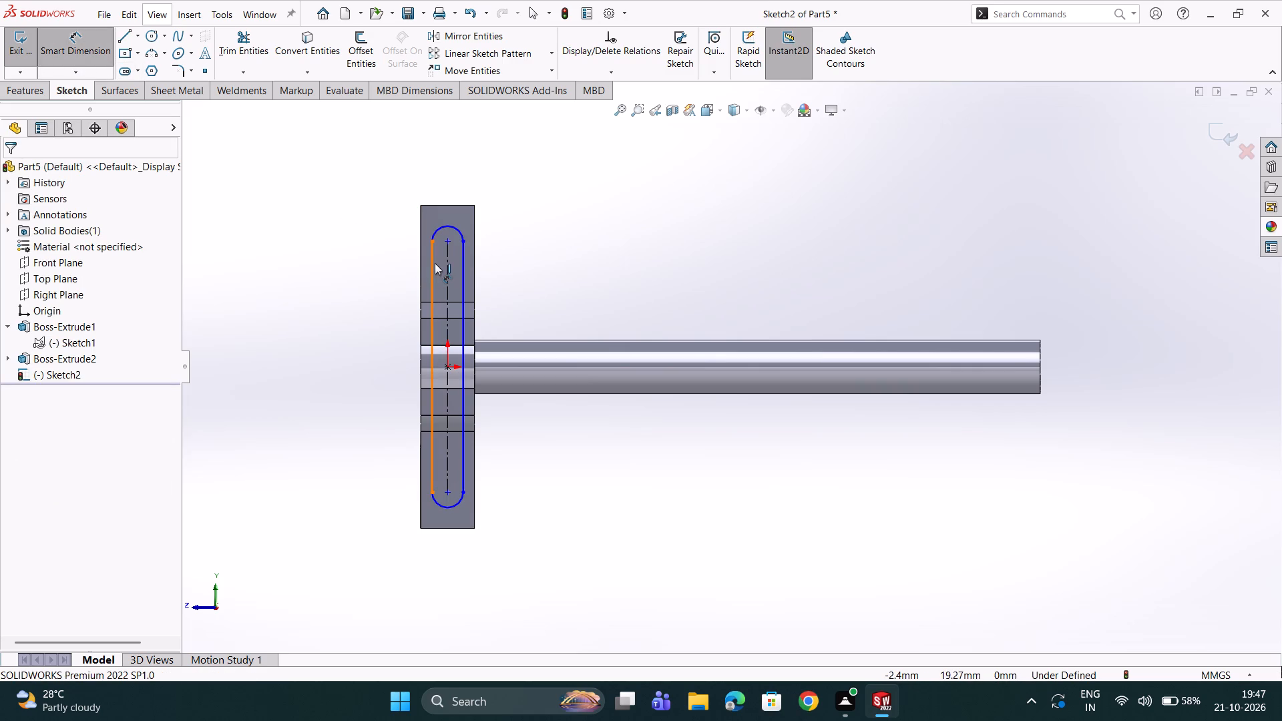
double_click(437, 227)
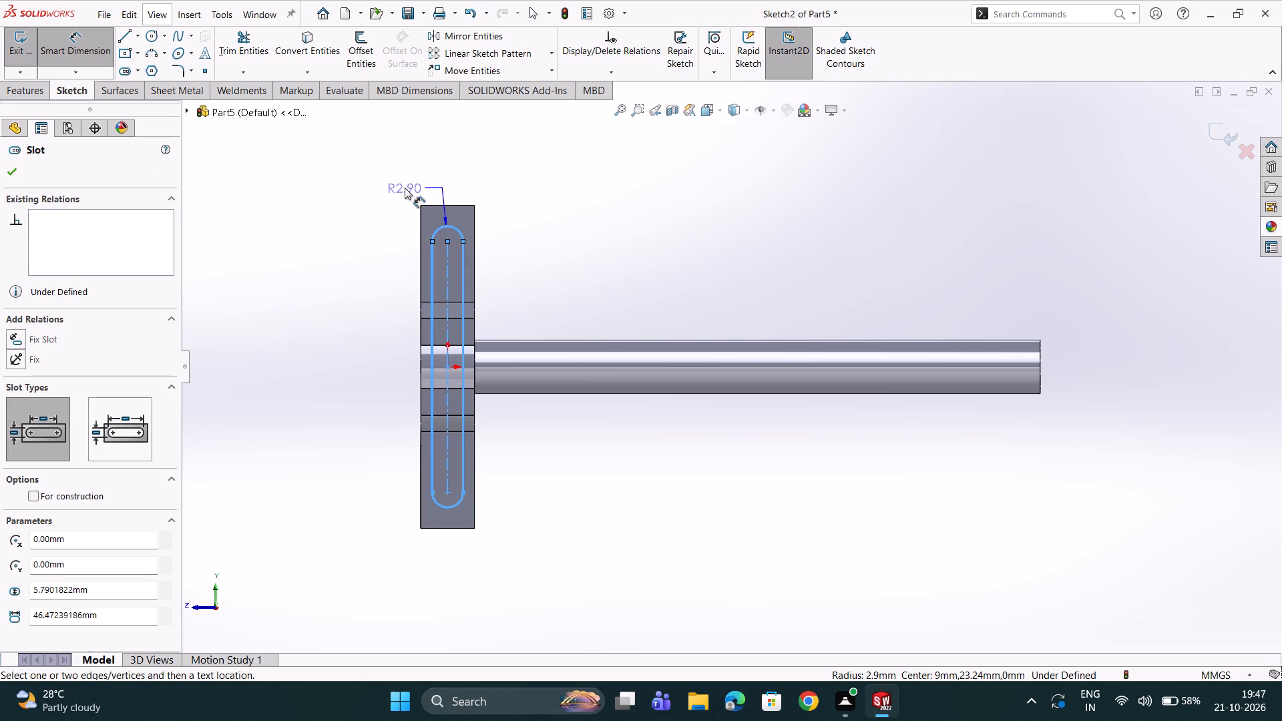
click(401, 187)
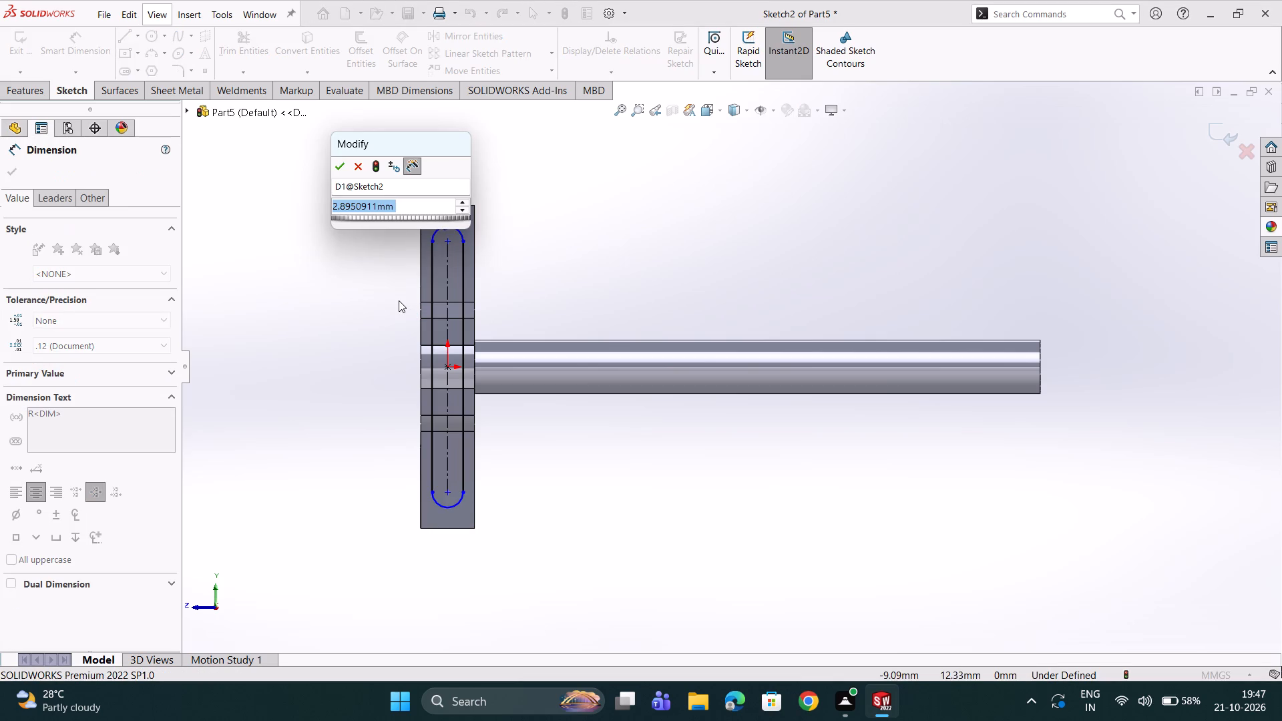
key(5)
key(Return)
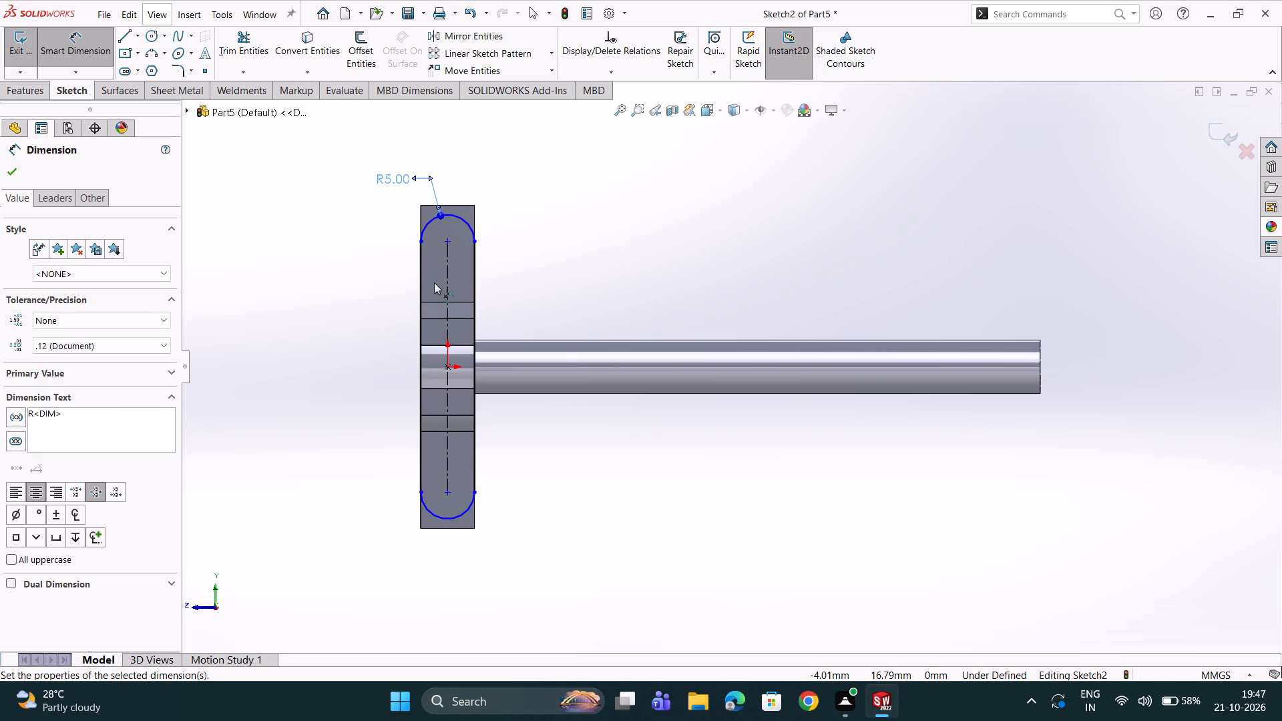
Dimension the vertical distance from the top of the slot's upper arc to the origin as 30 mm.
scroll(437, 286, down, 1)
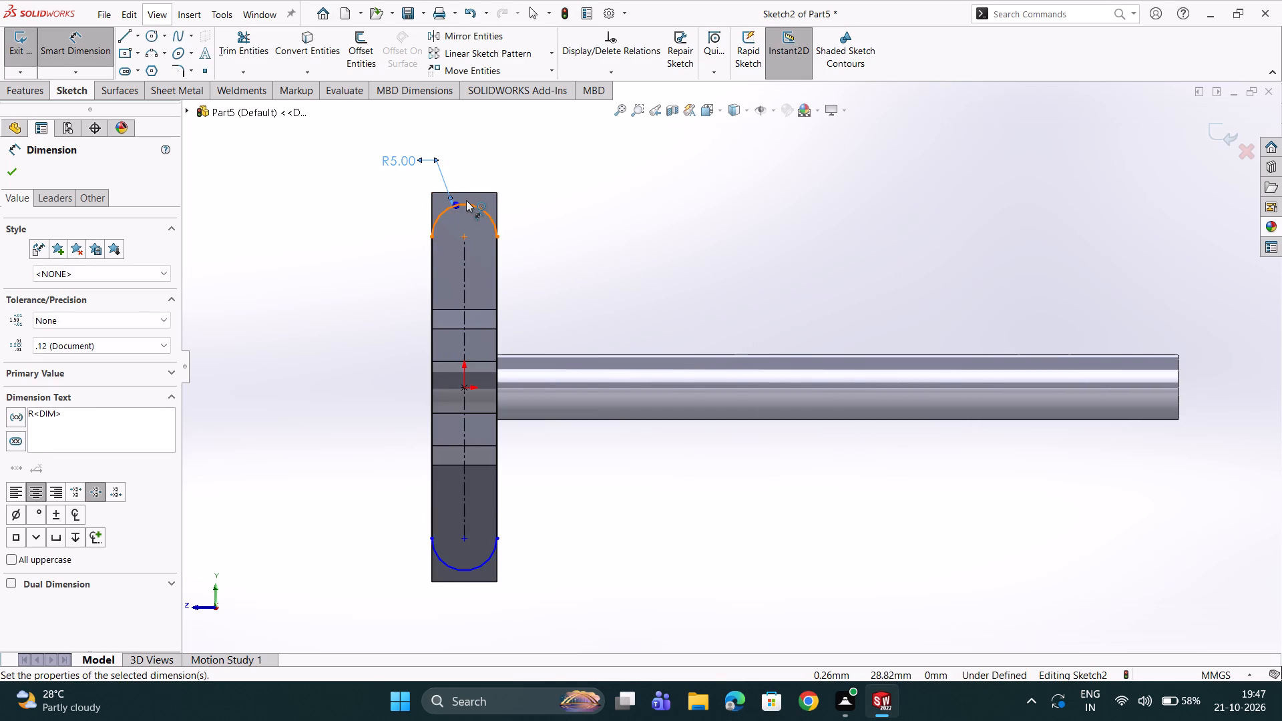
click(465, 204)
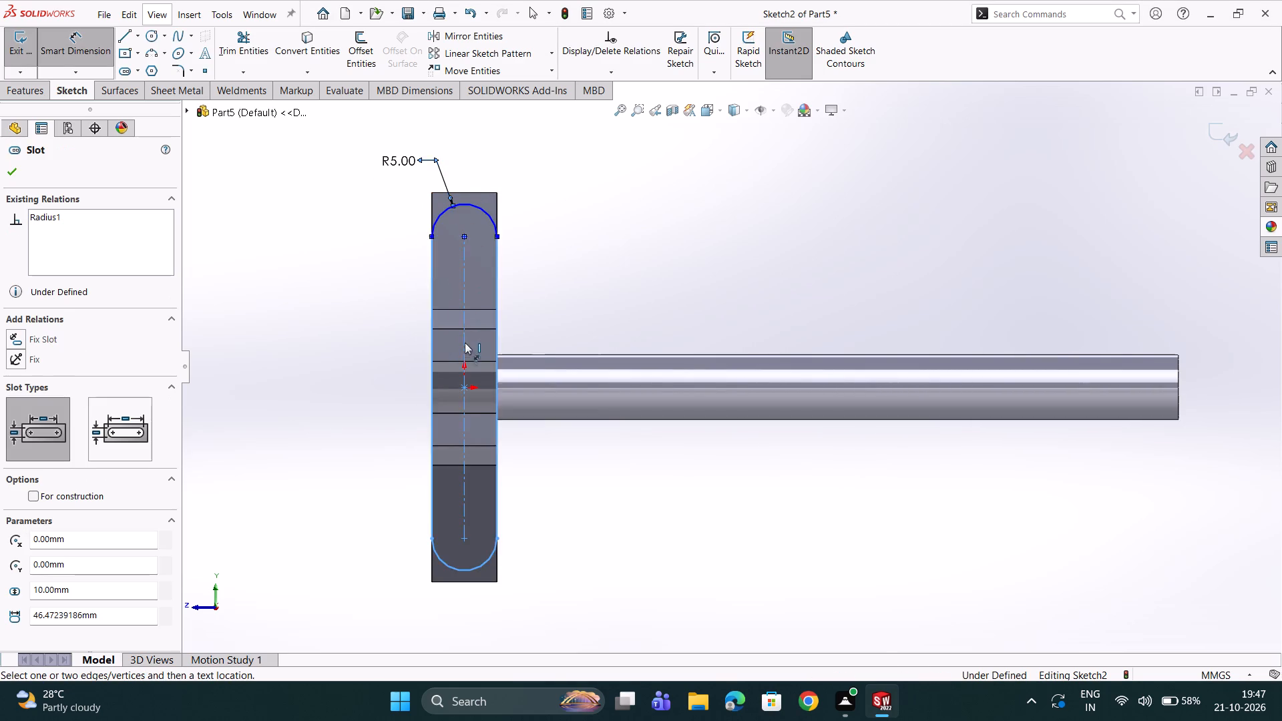
click(461, 389)
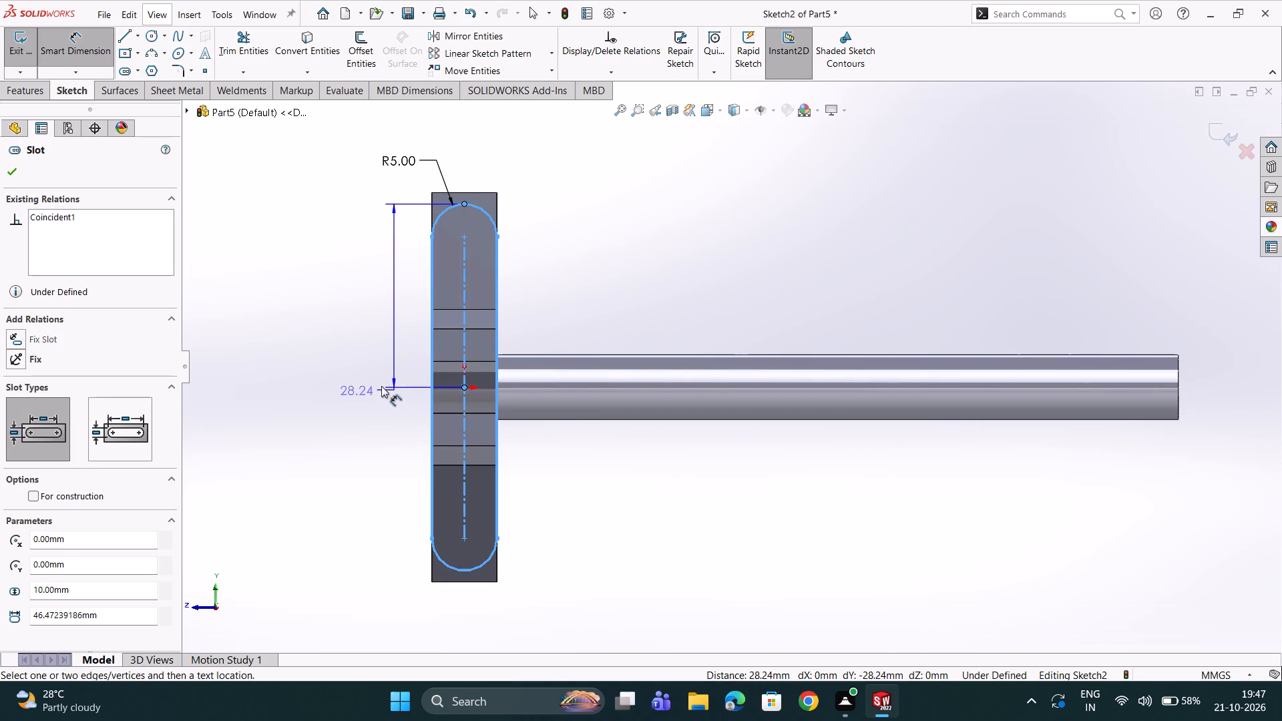
click(367, 334)
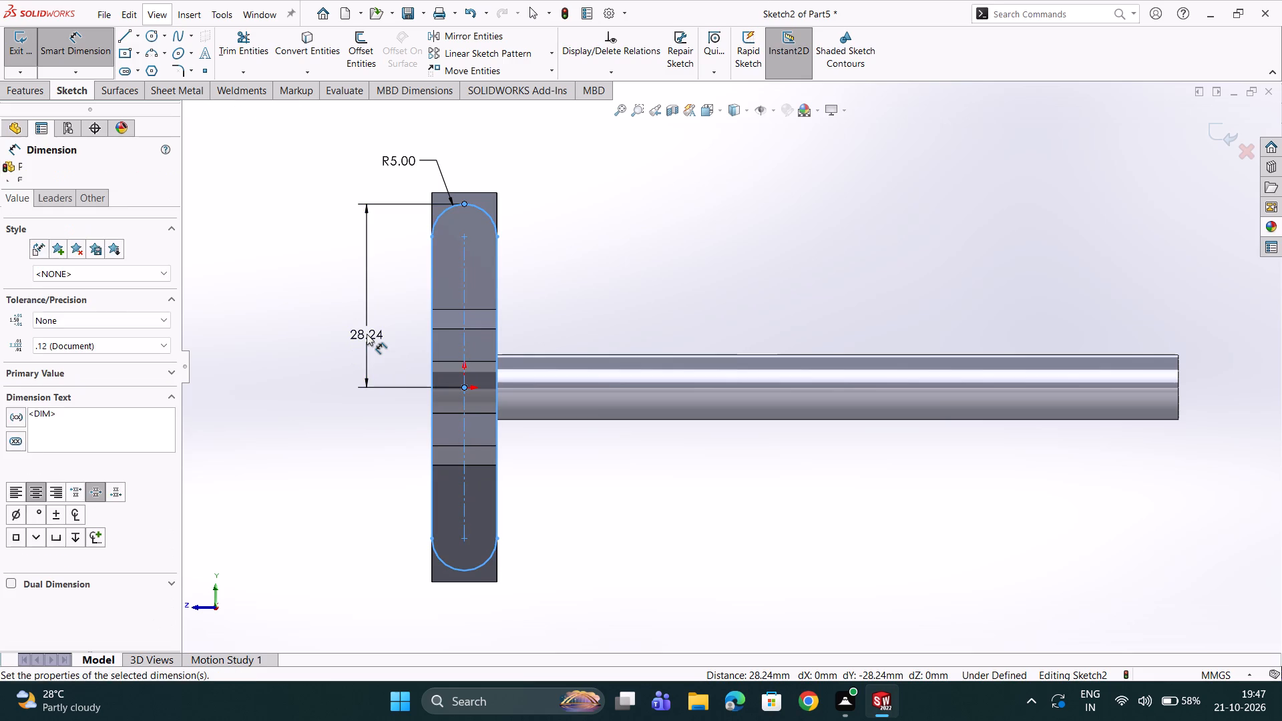
text(30)
key(Return)
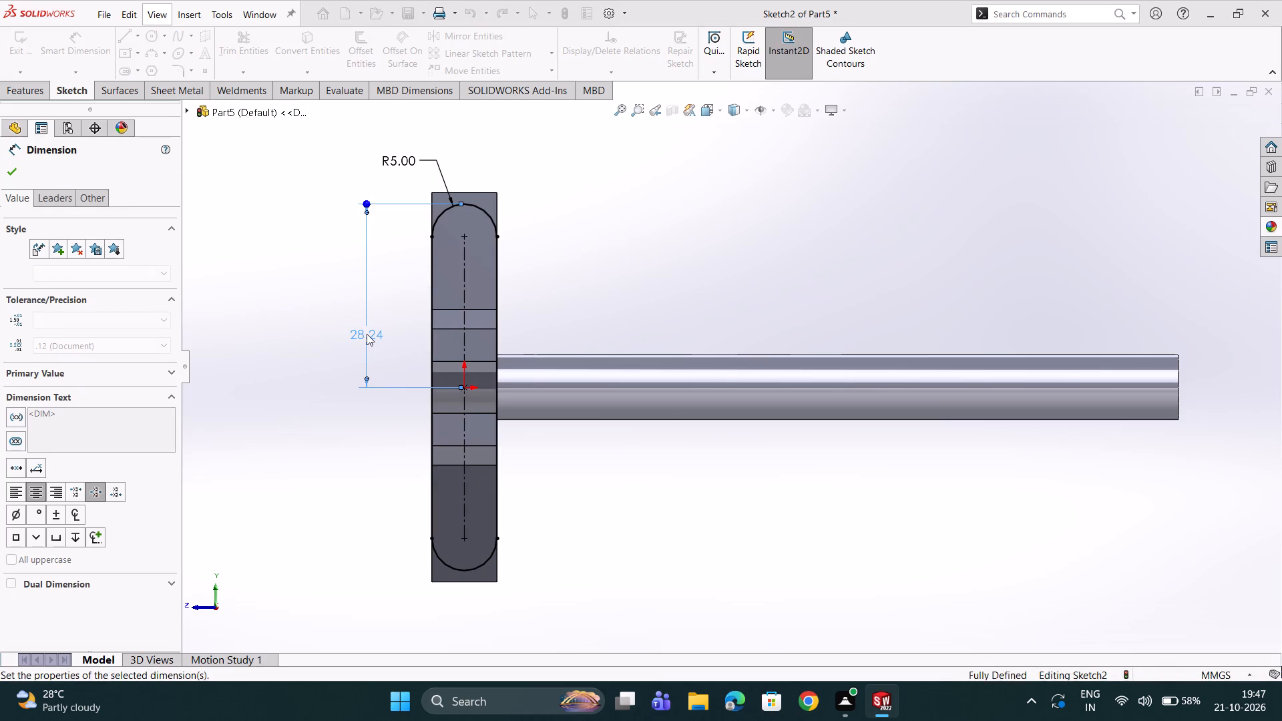
scroll(195, 152, down, 1)
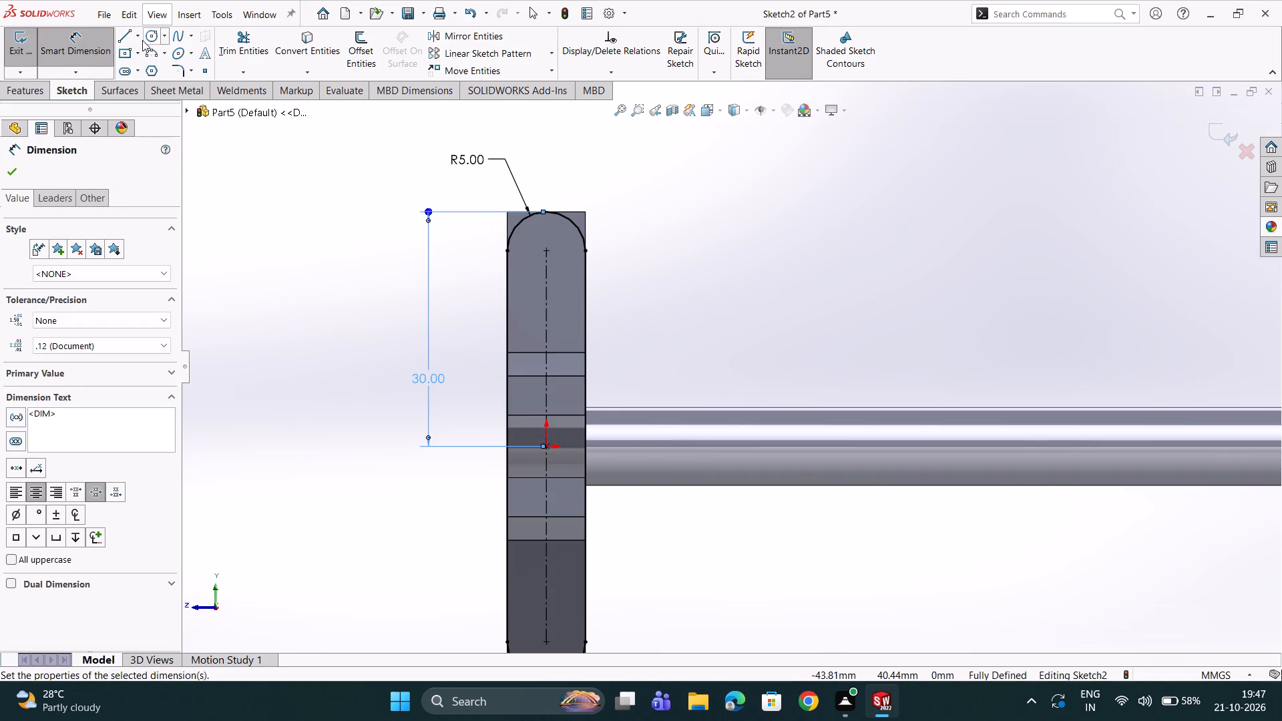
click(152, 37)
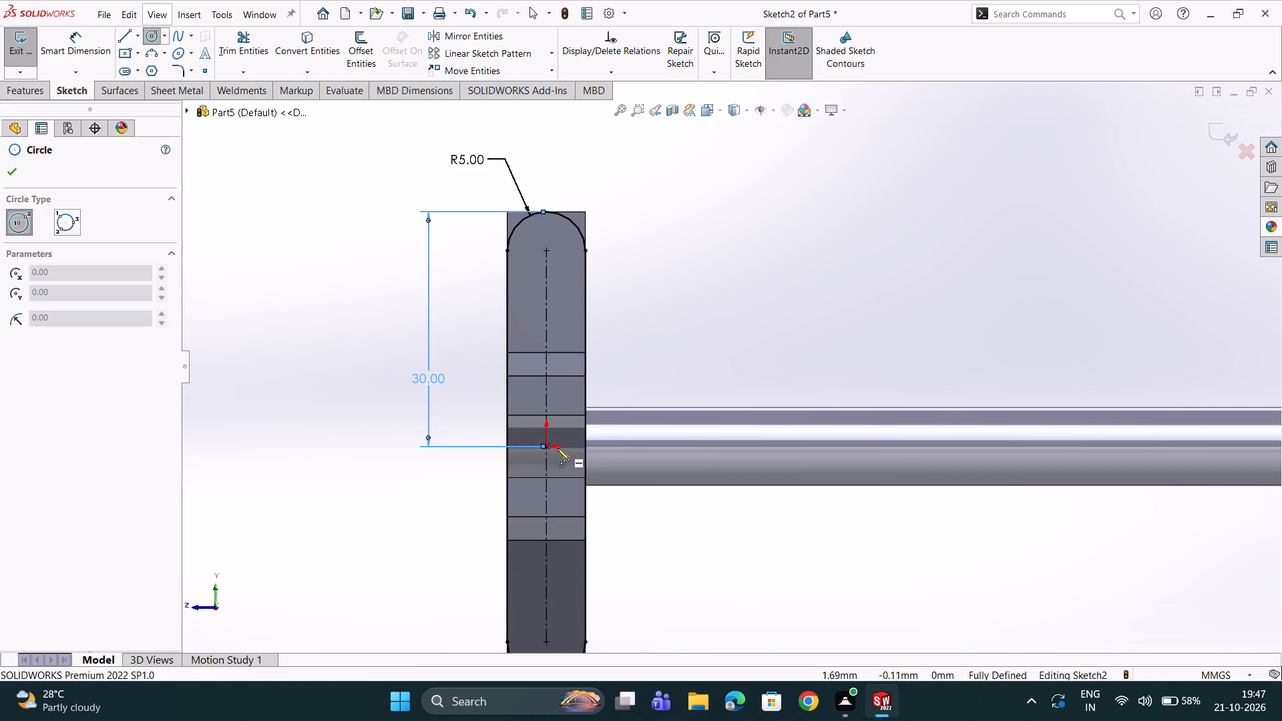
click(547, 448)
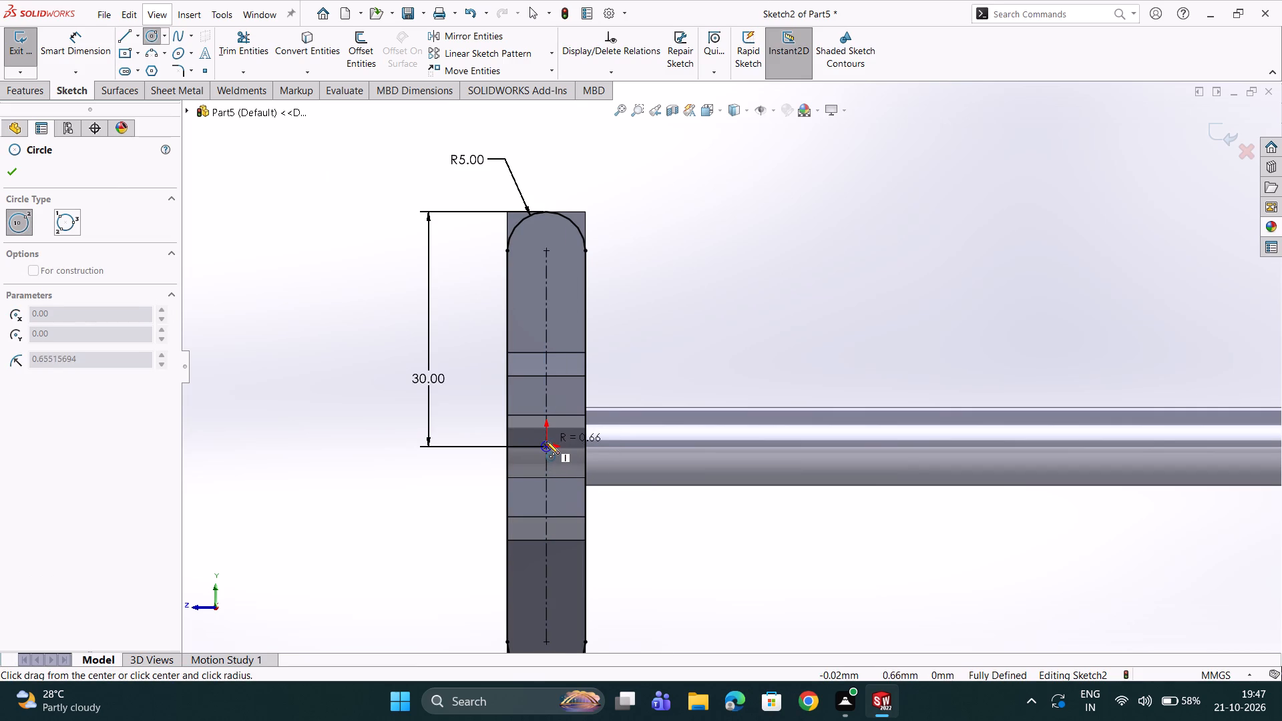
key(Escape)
Convert the outlines of the upper and lower arm faces into sketch entities.
scroll(548, 358, up, 3)
scroll(550, 348, down, 2)
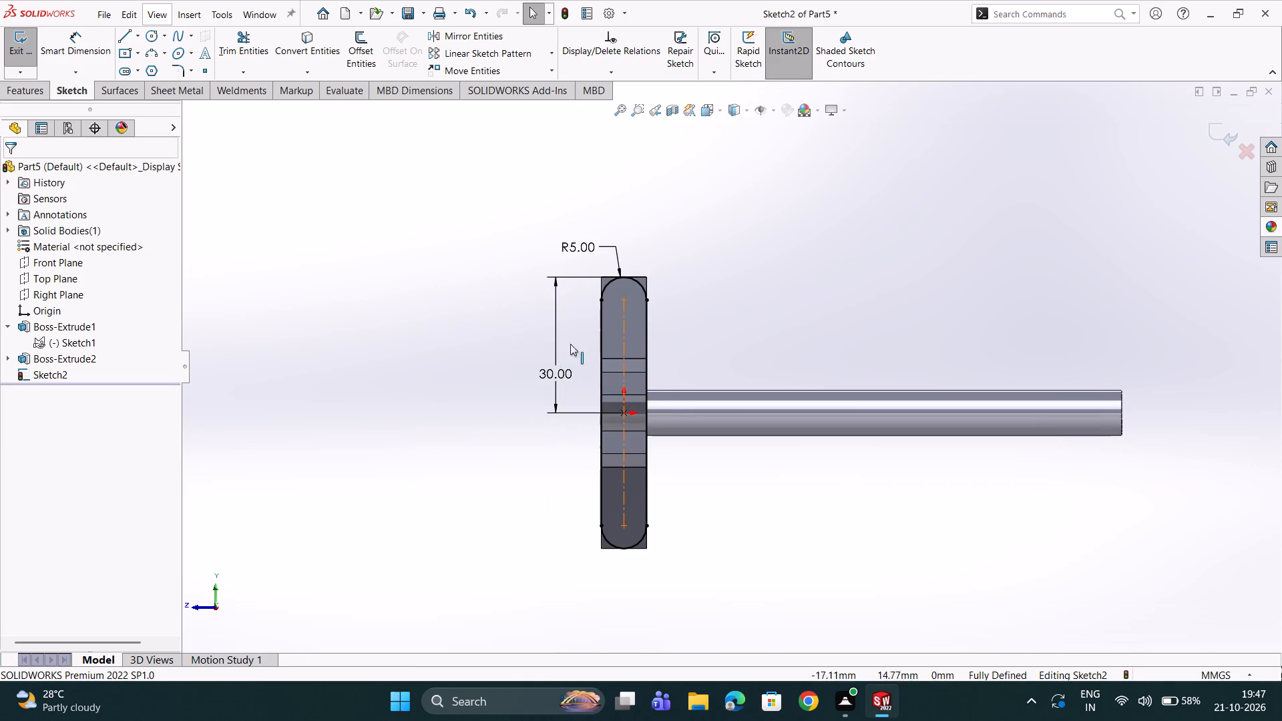
scroll(660, 381, down, 2)
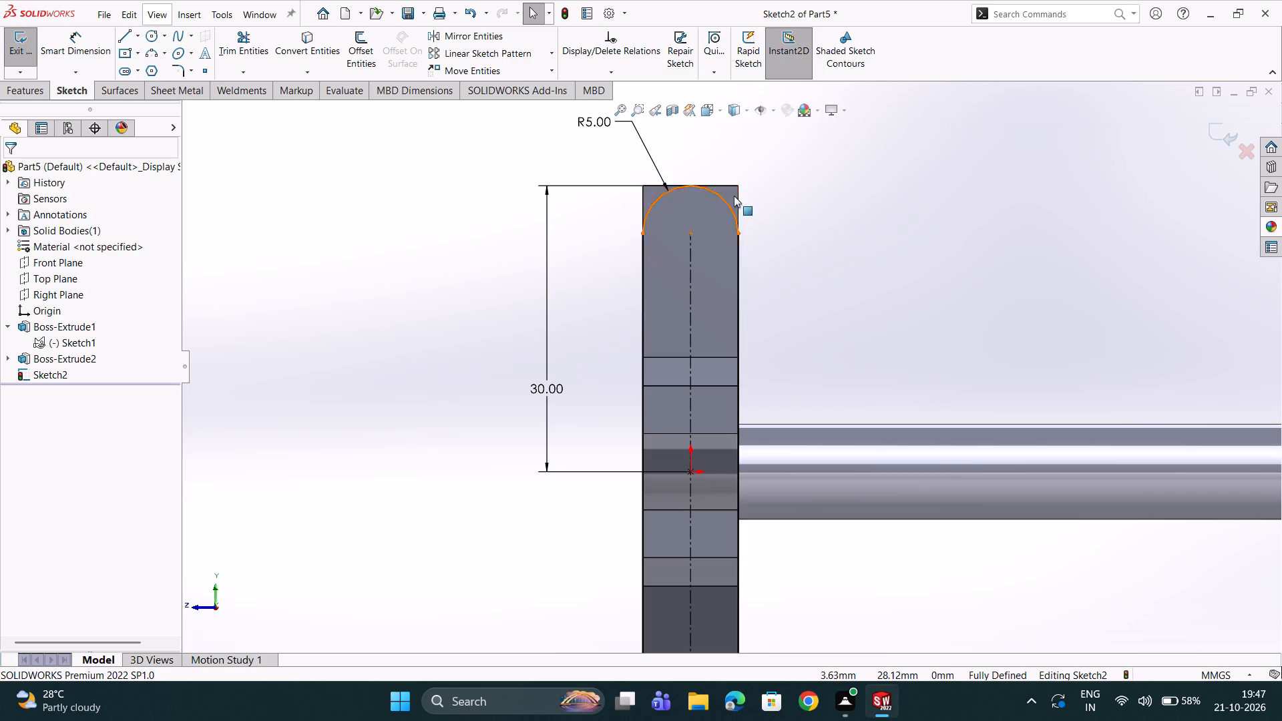
click(724, 194)
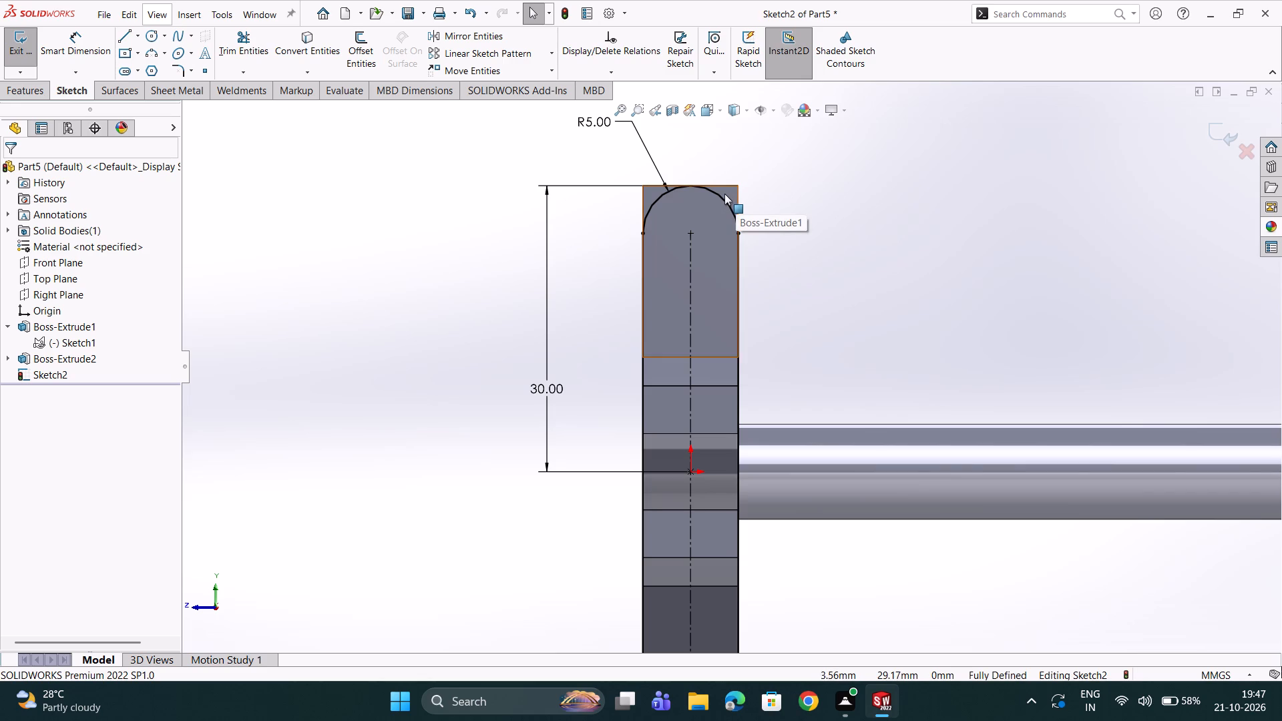
click(294, 42)
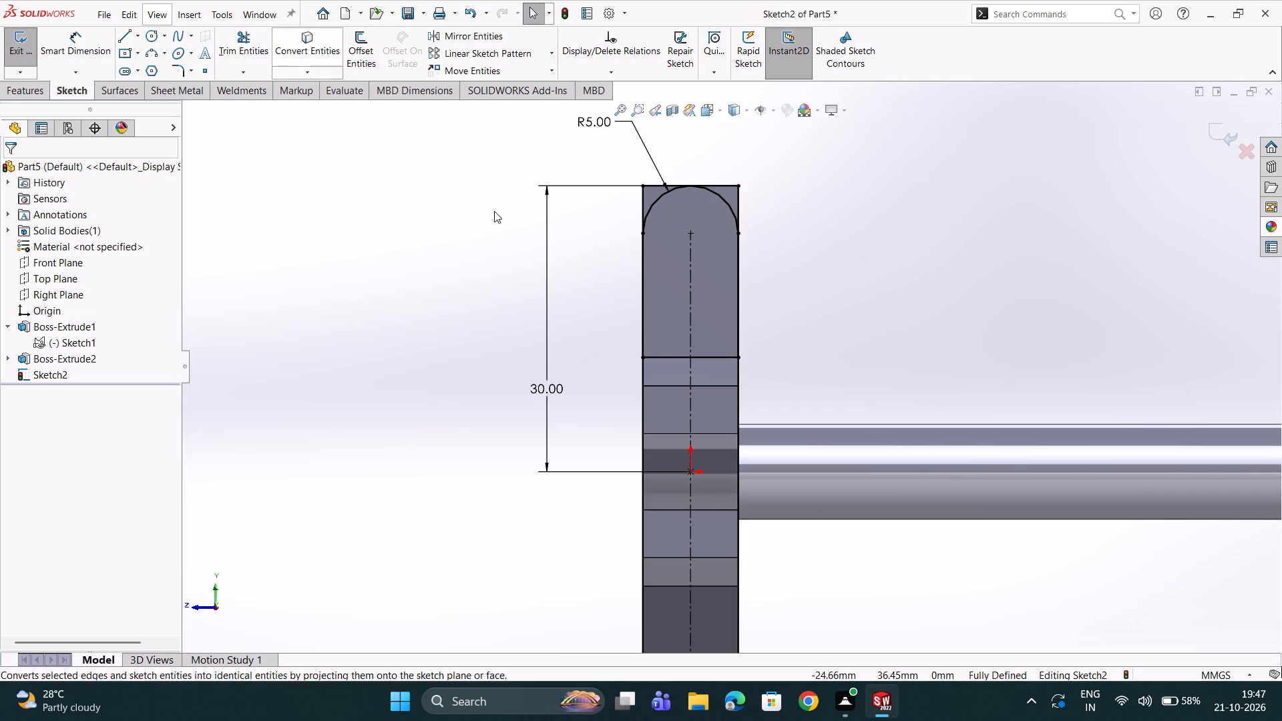
scroll(695, 469, up, 2)
scroll(791, 593, up, 2)
scroll(709, 543, down, 1)
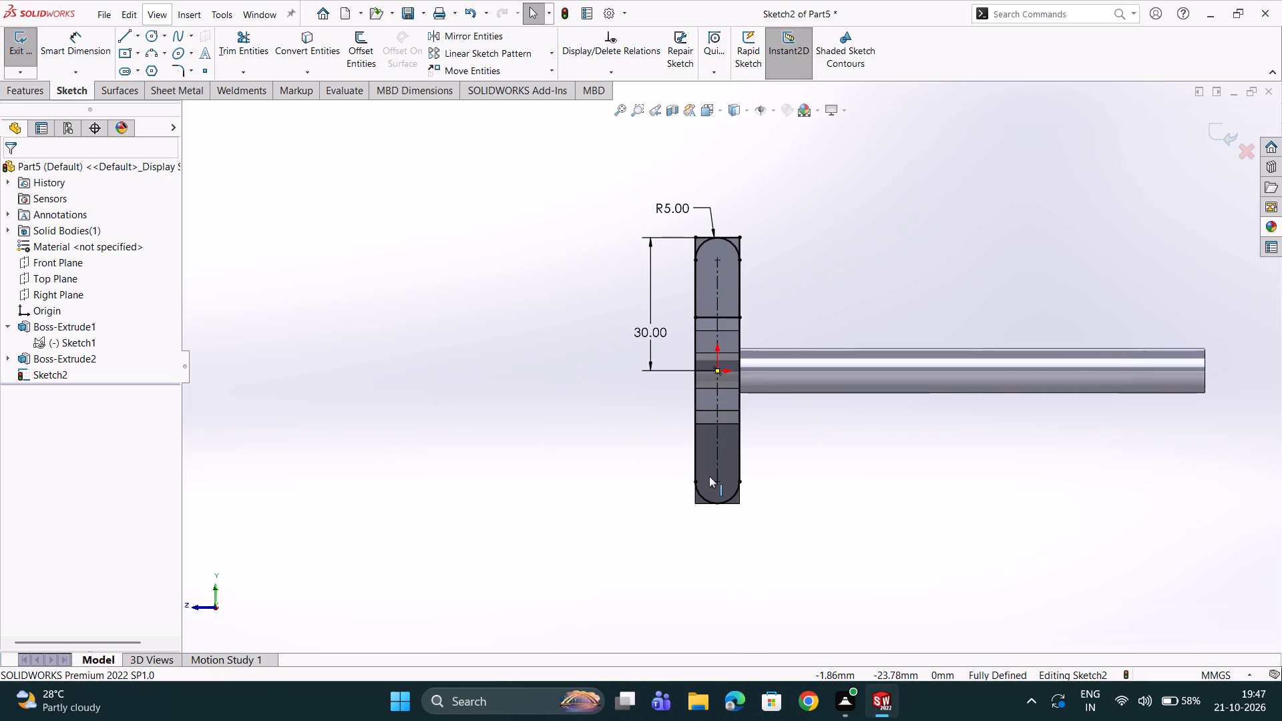
click(709, 476)
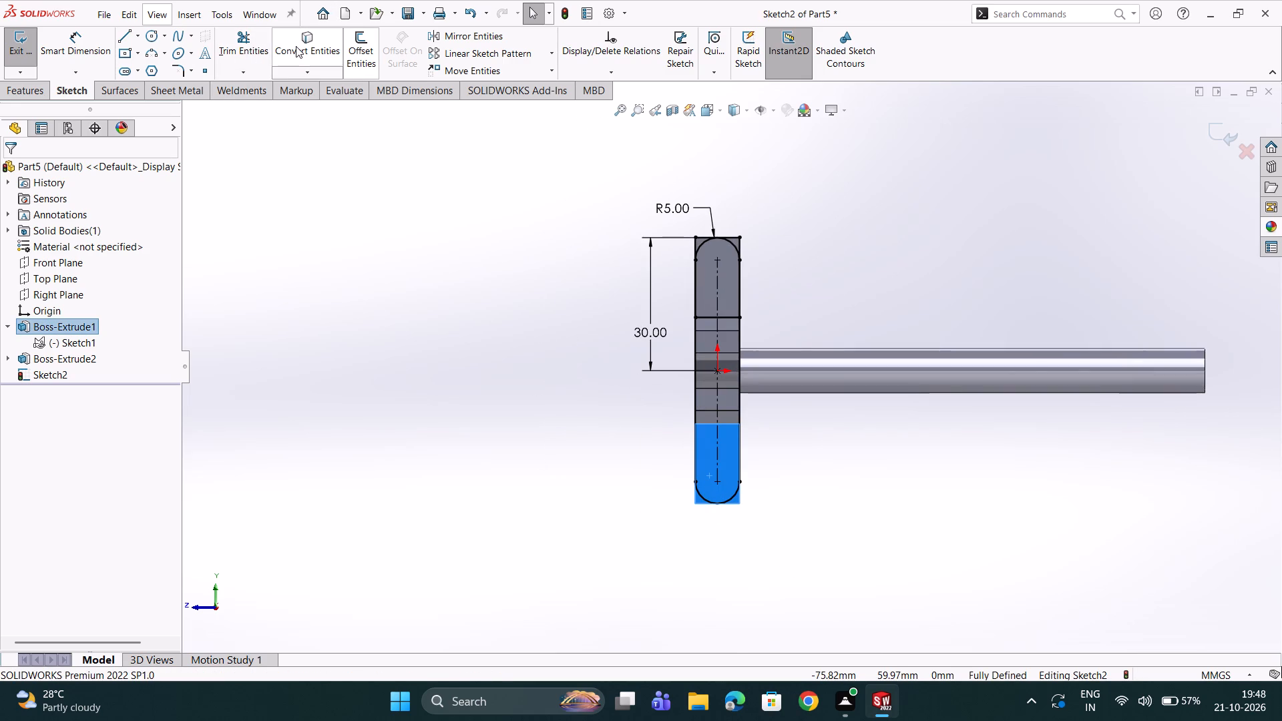
click(296, 46)
scroll(505, 199, down, 3)
scroll(757, 379, down, 2)
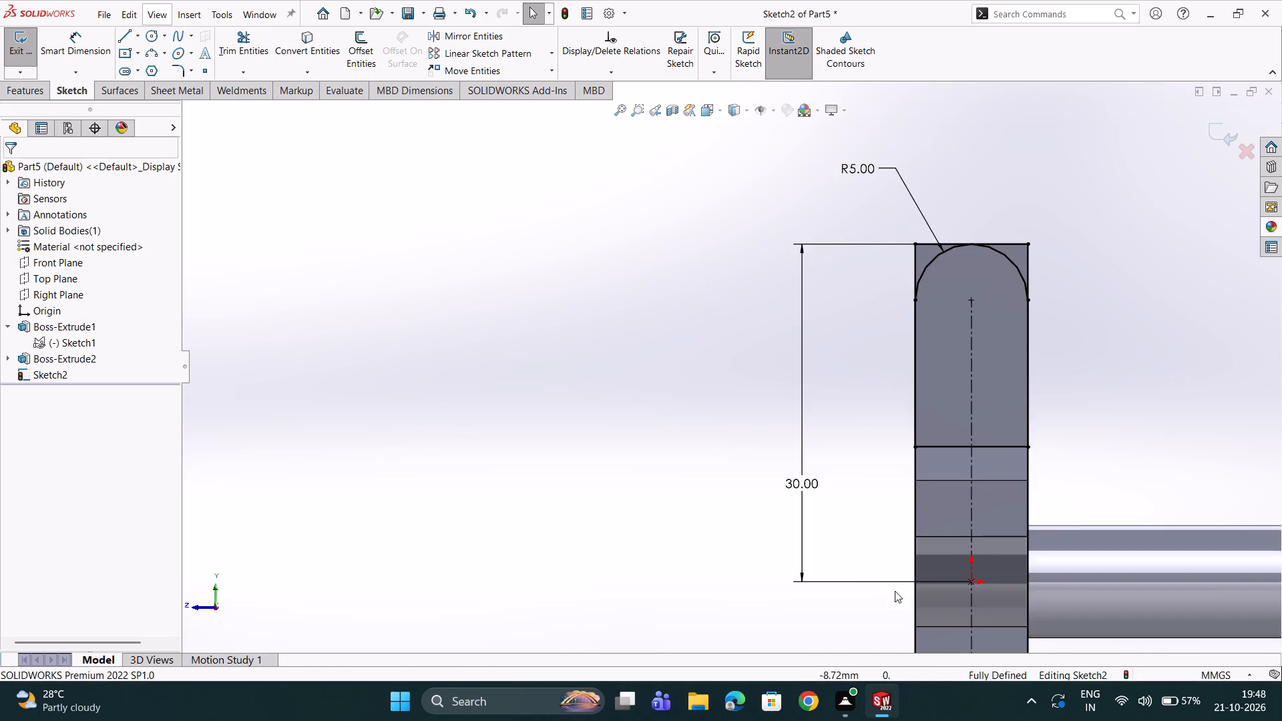
Sketch two circles at the slot's arc centres, about 3.7 mm in diameter at the upper one and about 4 mm at the lower.
scroll(909, 593, up, 3)
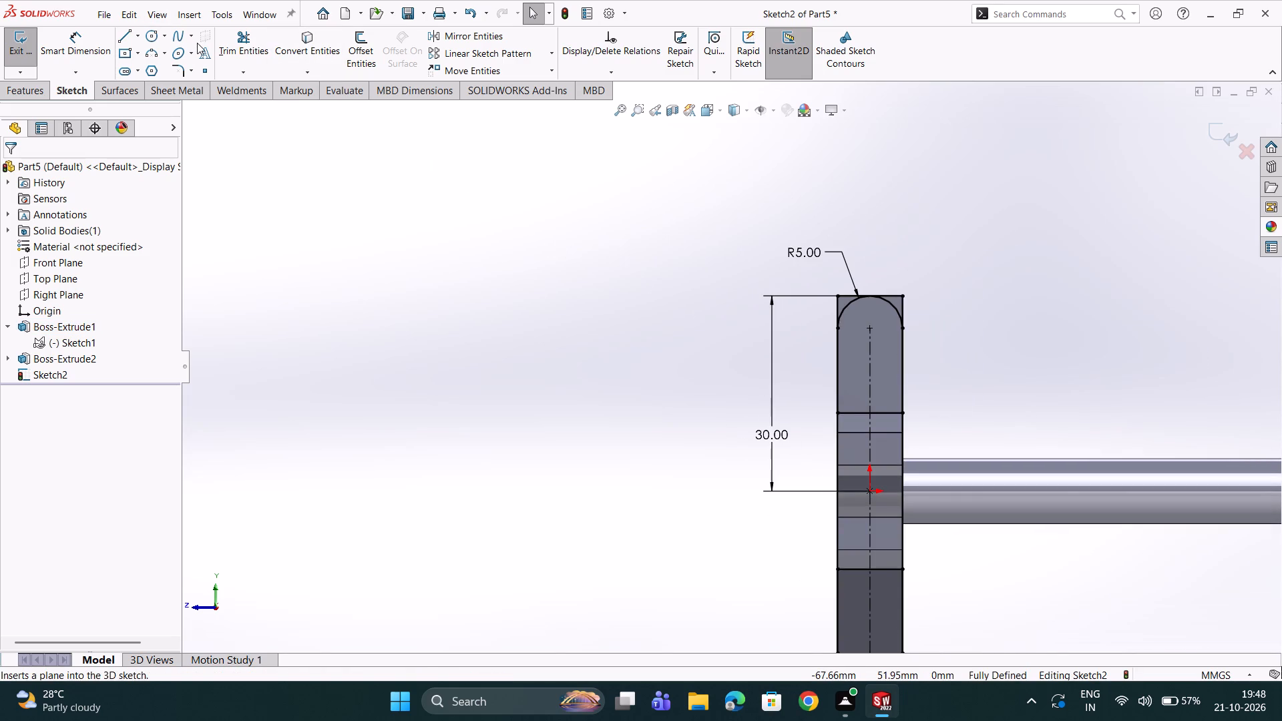
click(146, 35)
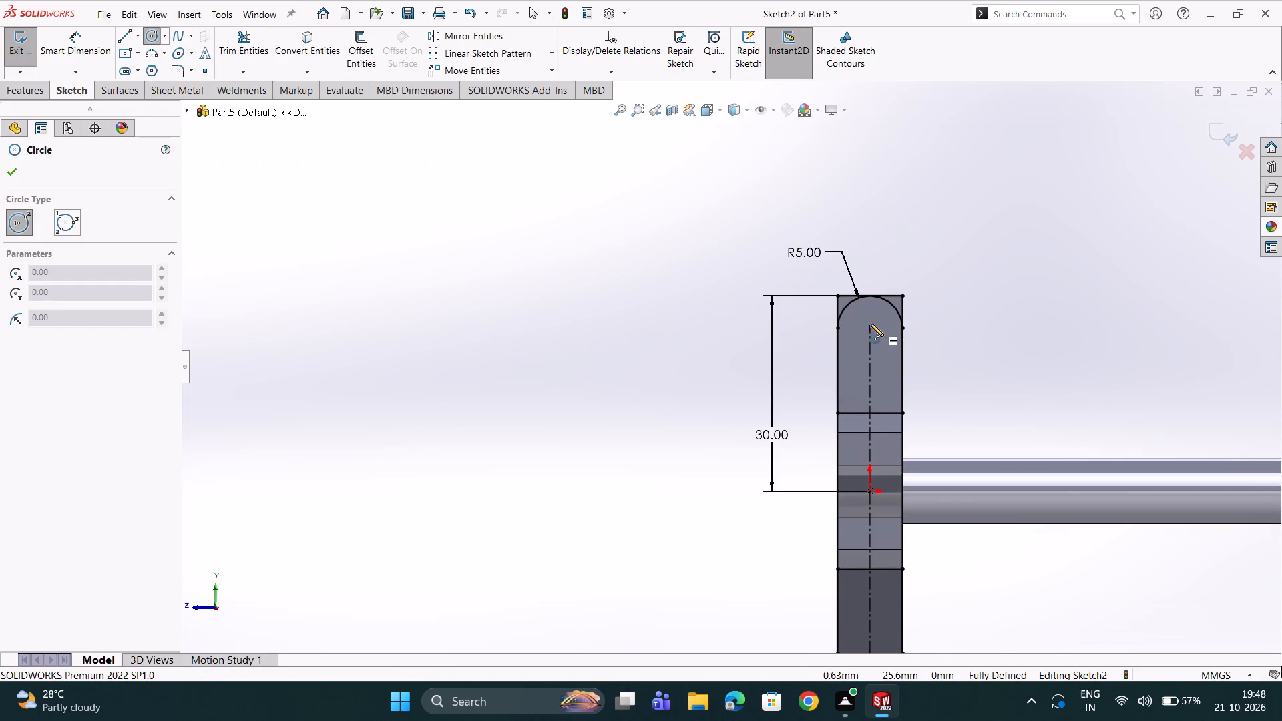
click(871, 326)
double_click(866, 340)
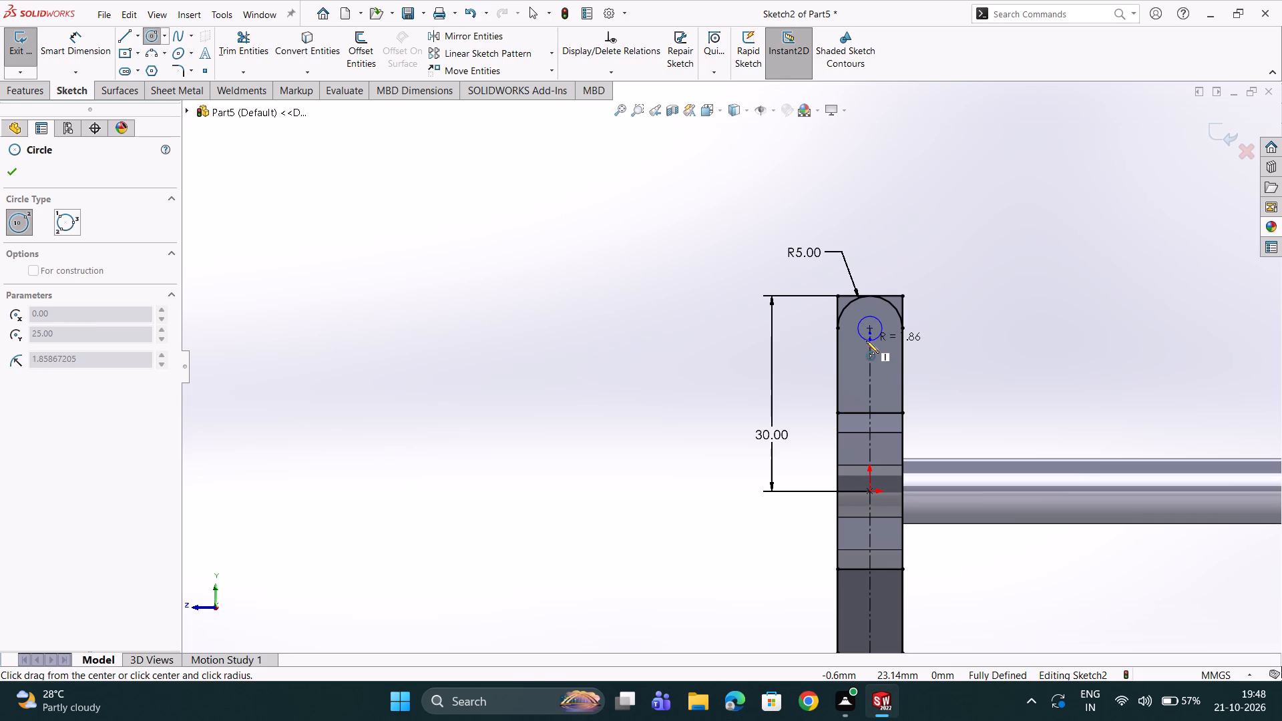
scroll(876, 360, up, 3)
scroll(839, 419, down, 2)
scroll(805, 529, down, 2)
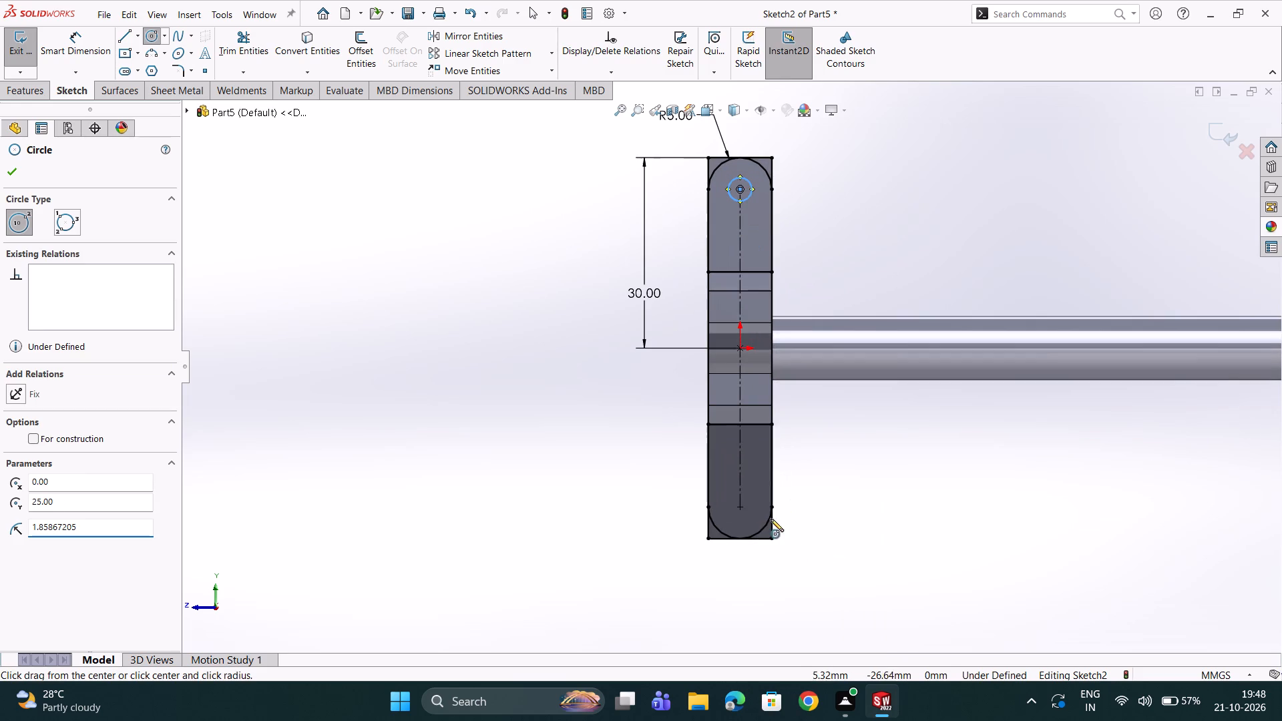
double_click(740, 507)
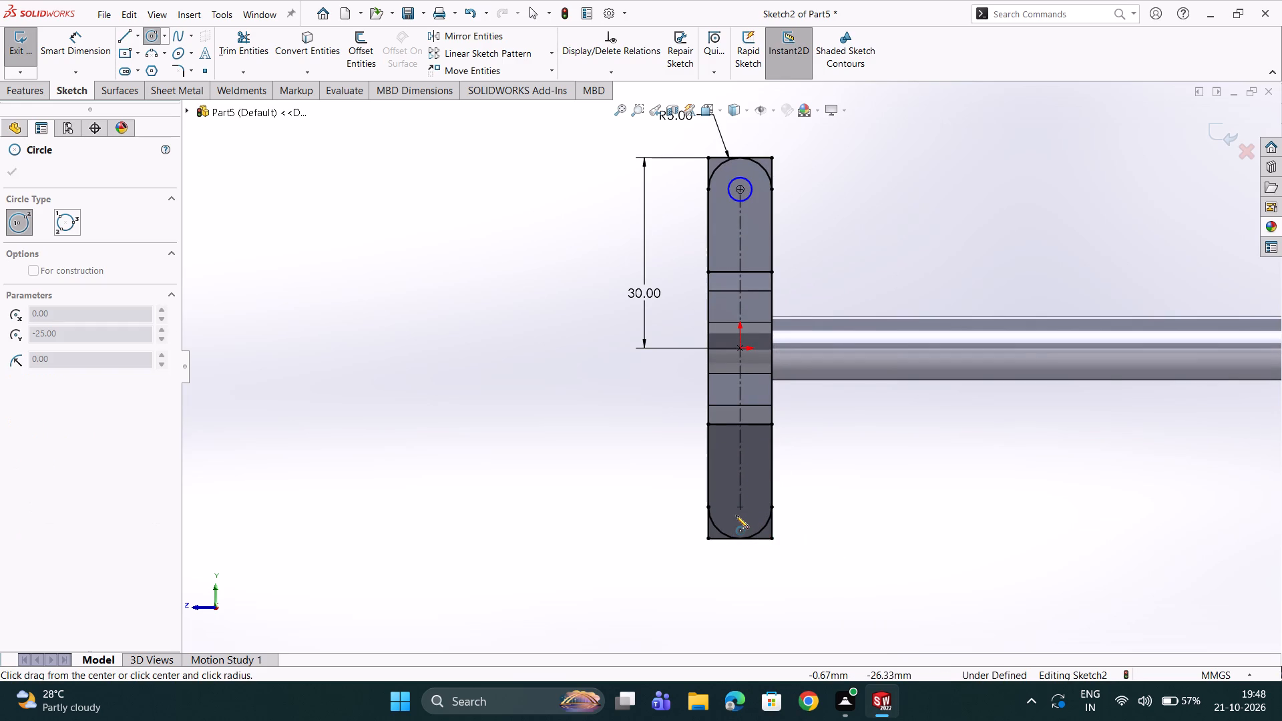
click(739, 509)
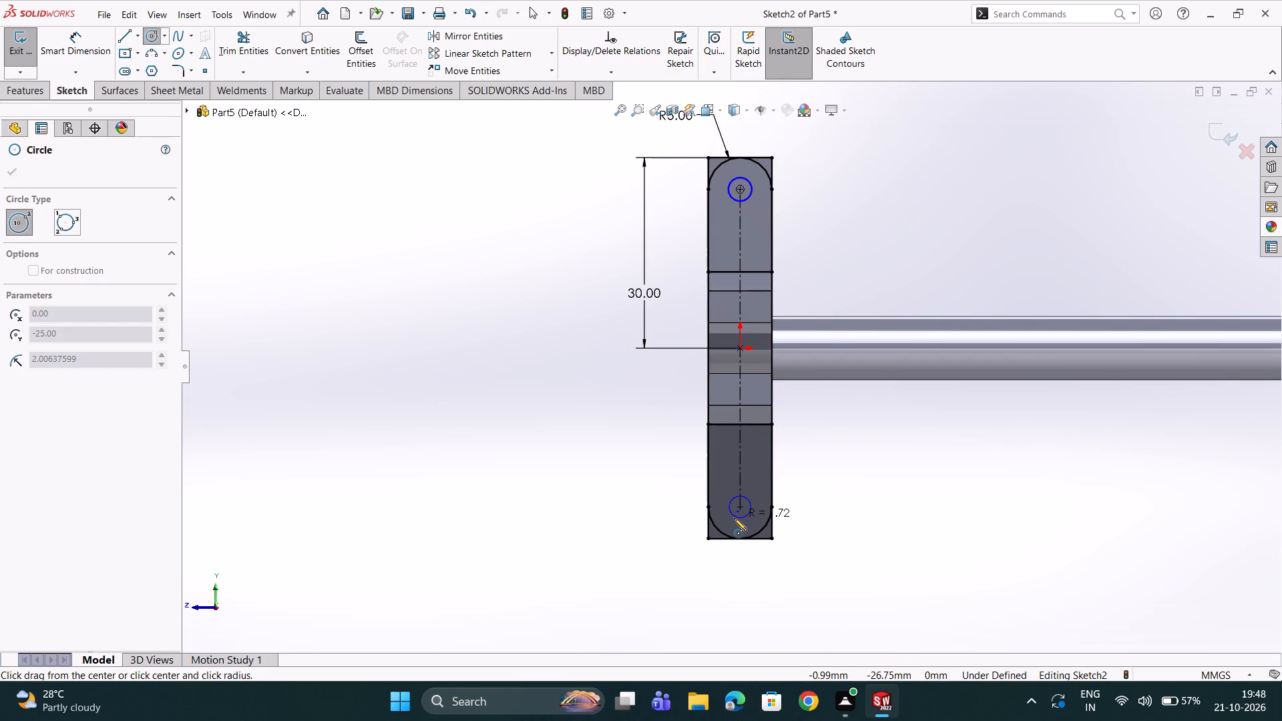
click(734, 518)
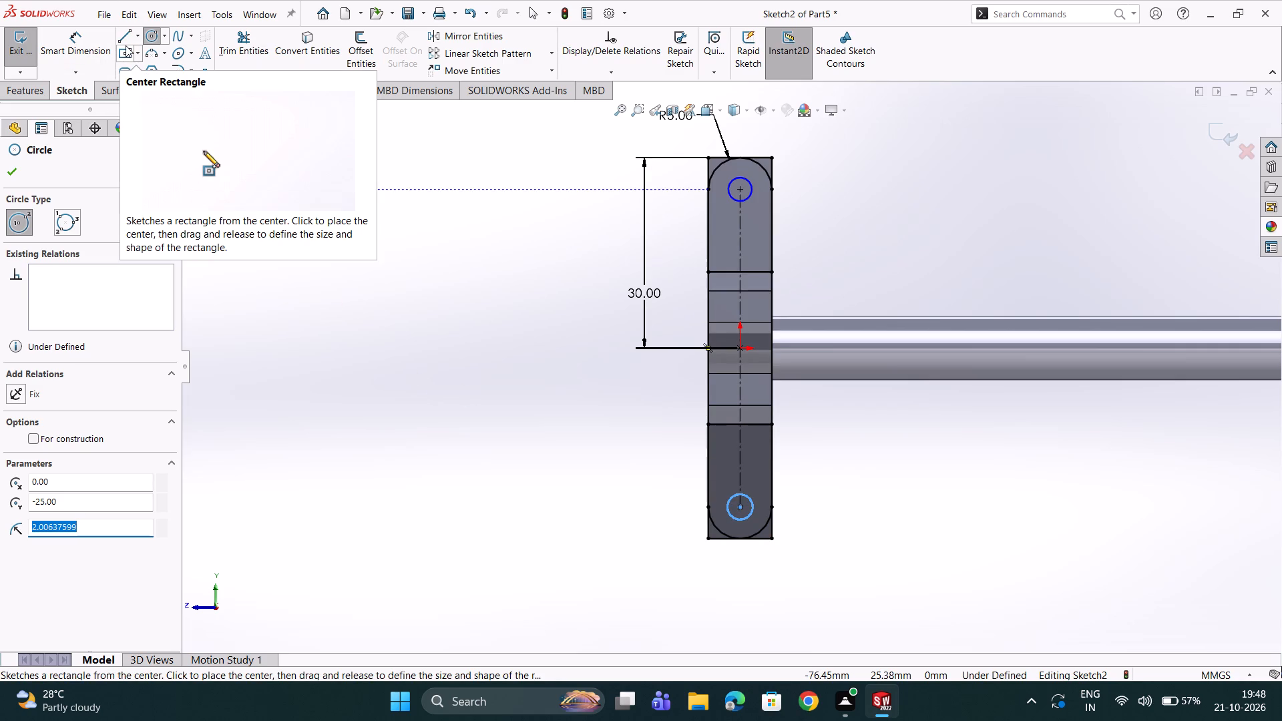
Dimension the diameter of the upper circle as 3 mm.
click(97, 47)
scroll(668, 250, down, 2)
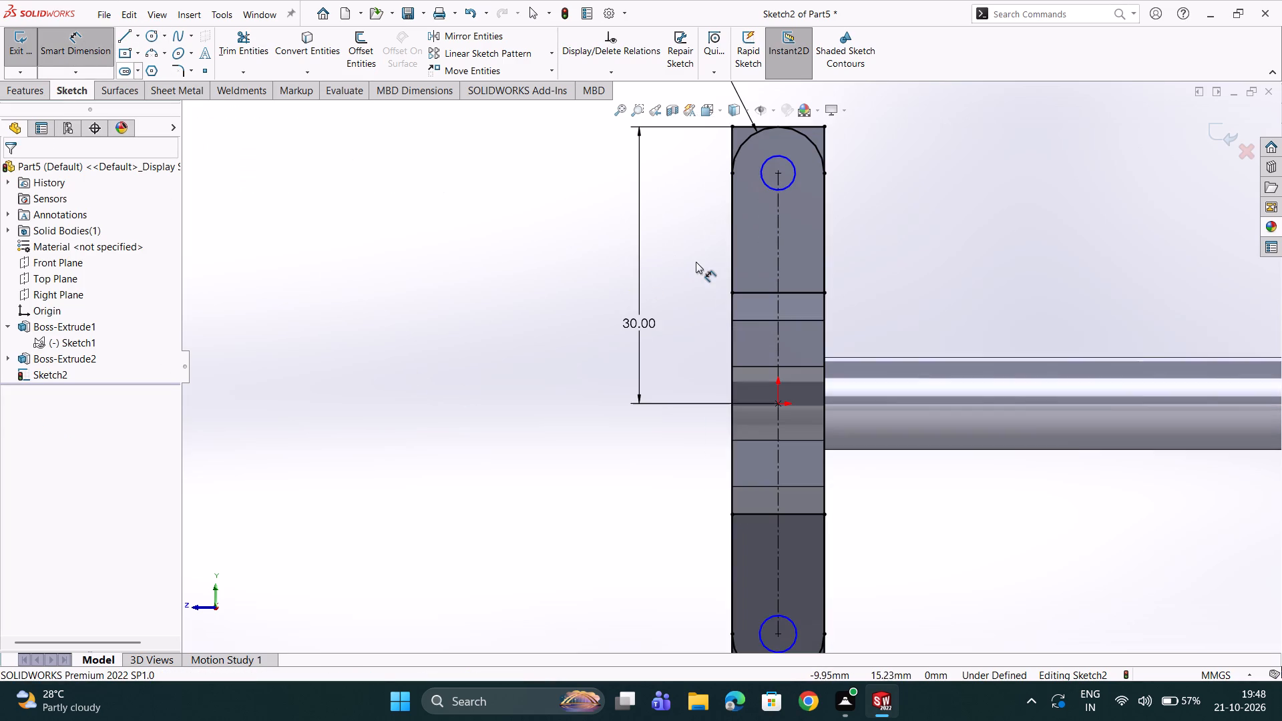
click(793, 177)
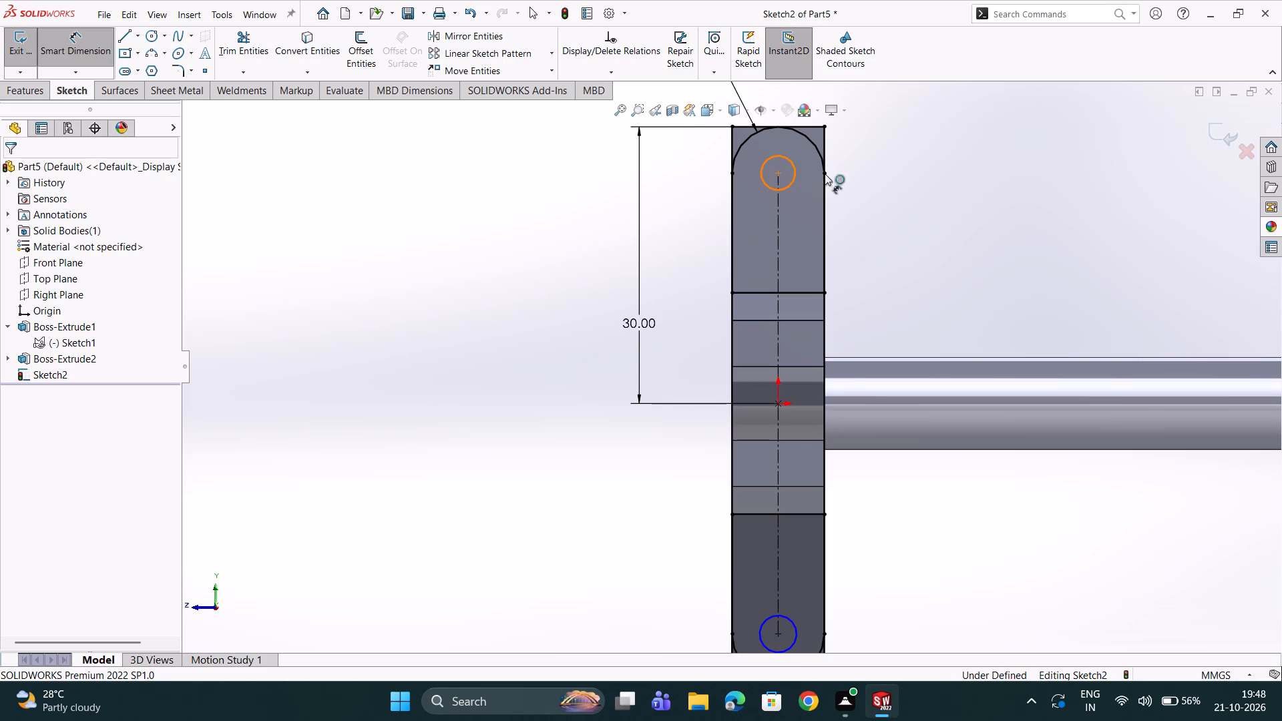
click(878, 164)
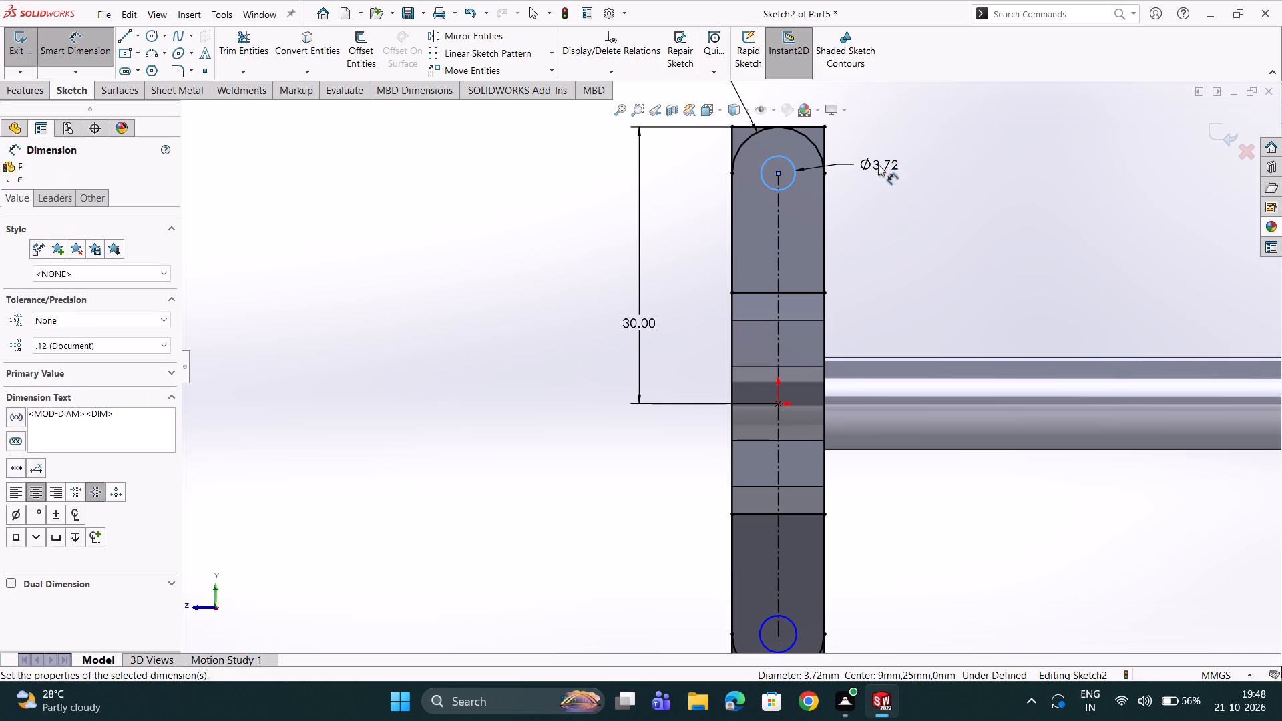
key(3)
key(Return)
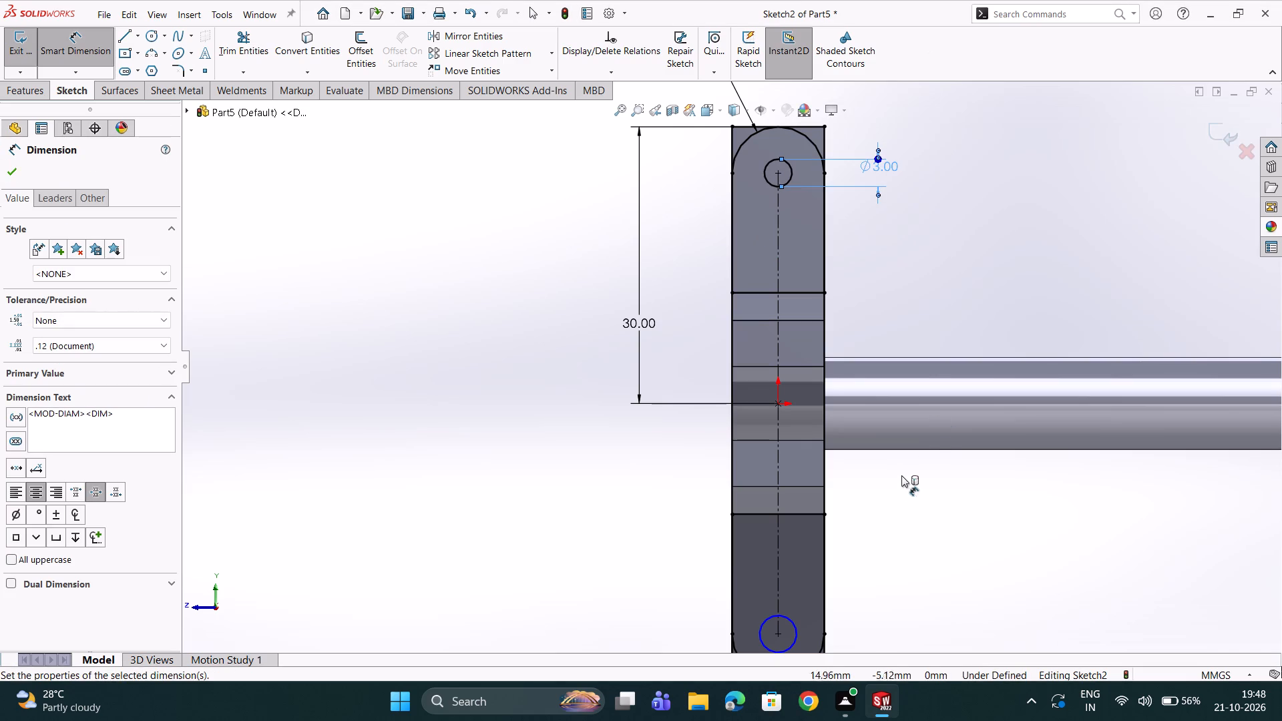
Dimension the diameter of the lower circle as 3 mm and exit the sketch.
scroll(895, 484, up, 2)
scroll(833, 531, down, 2)
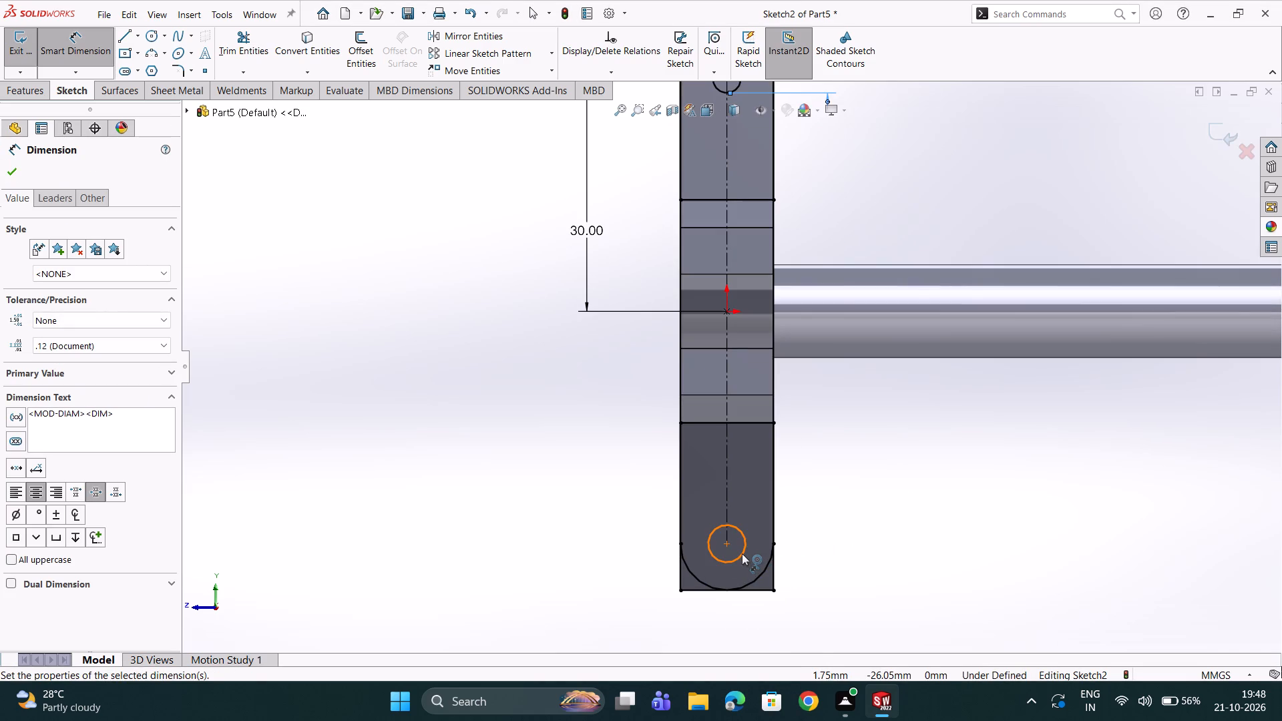
click(742, 553)
click(827, 545)
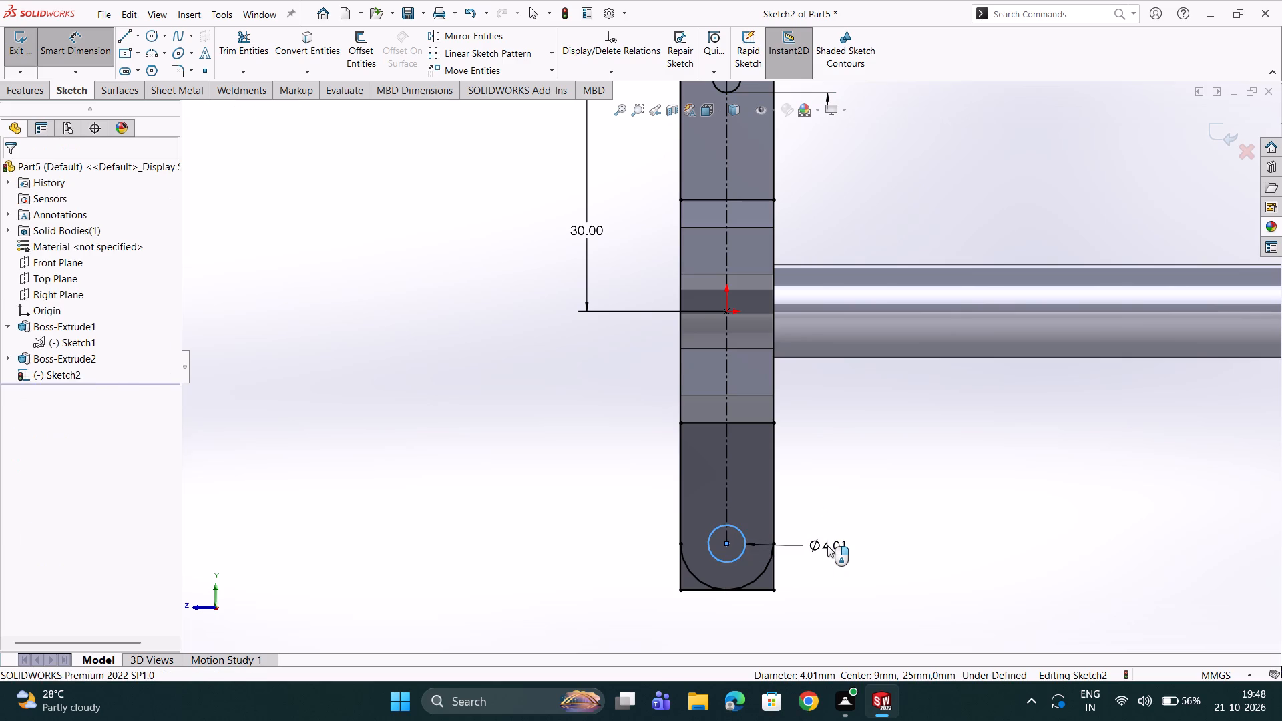
key(3)
key(Return)
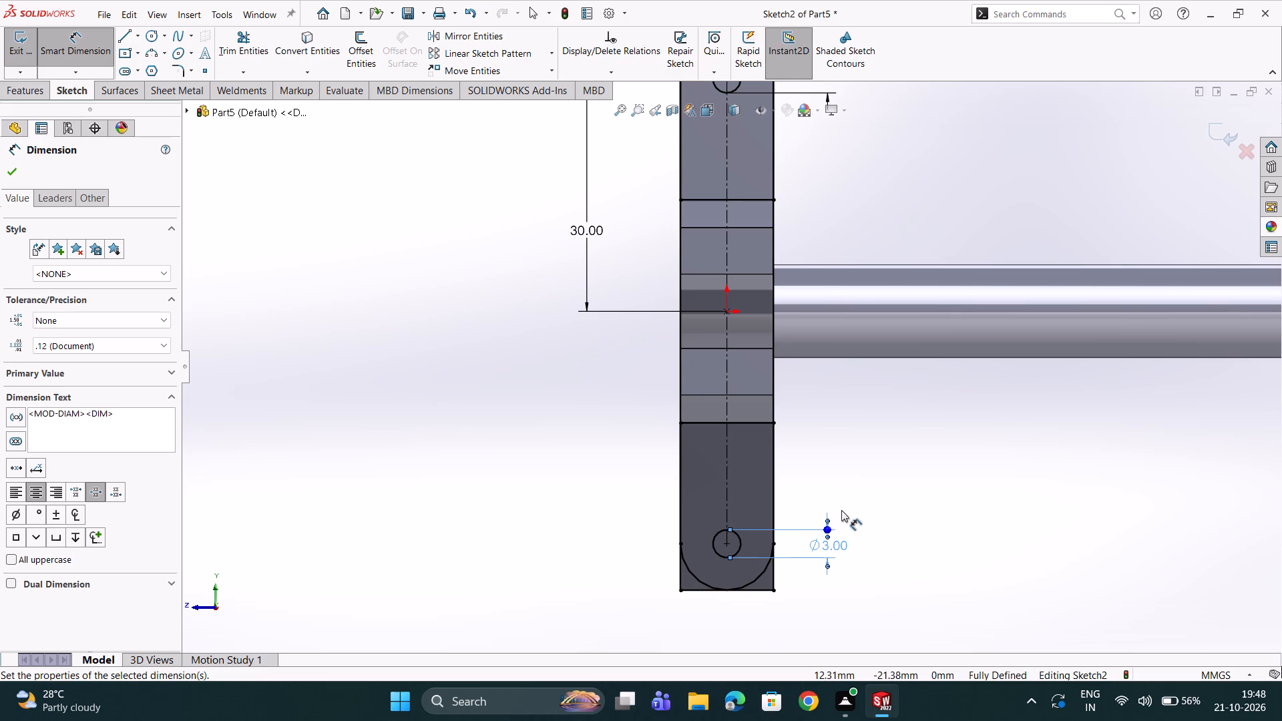
click(7, 178)
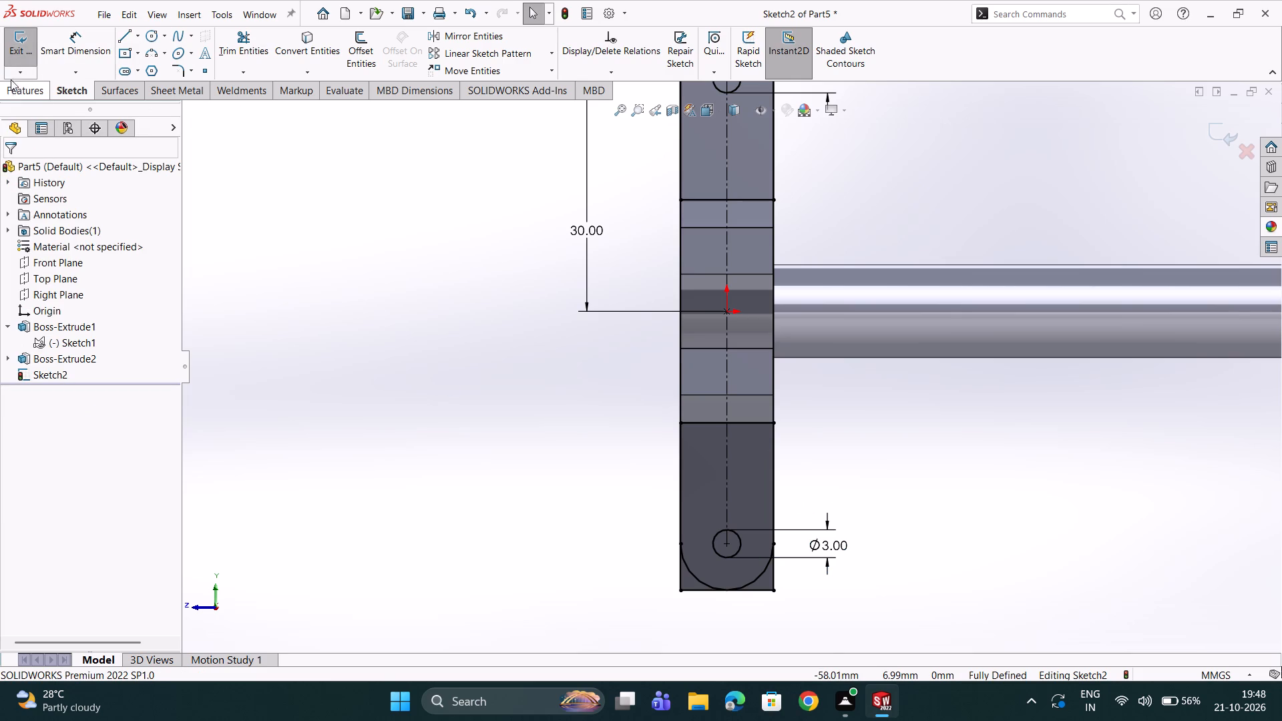
click(13, 47)
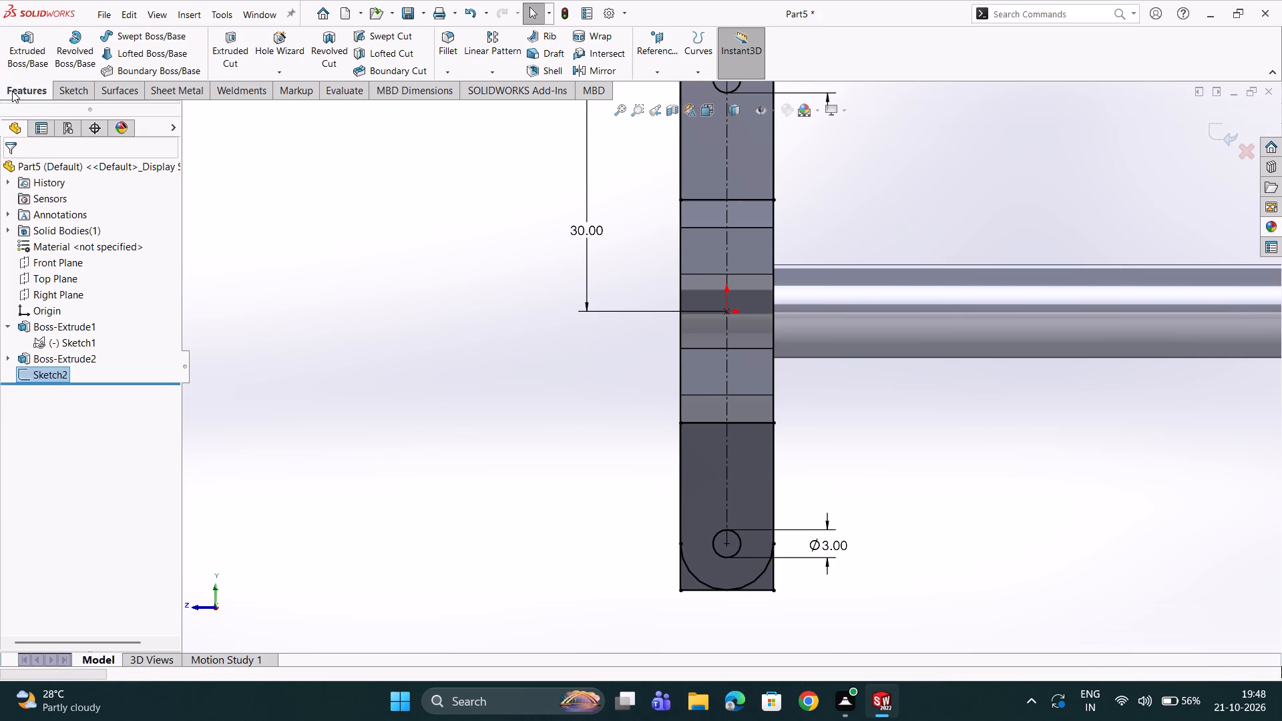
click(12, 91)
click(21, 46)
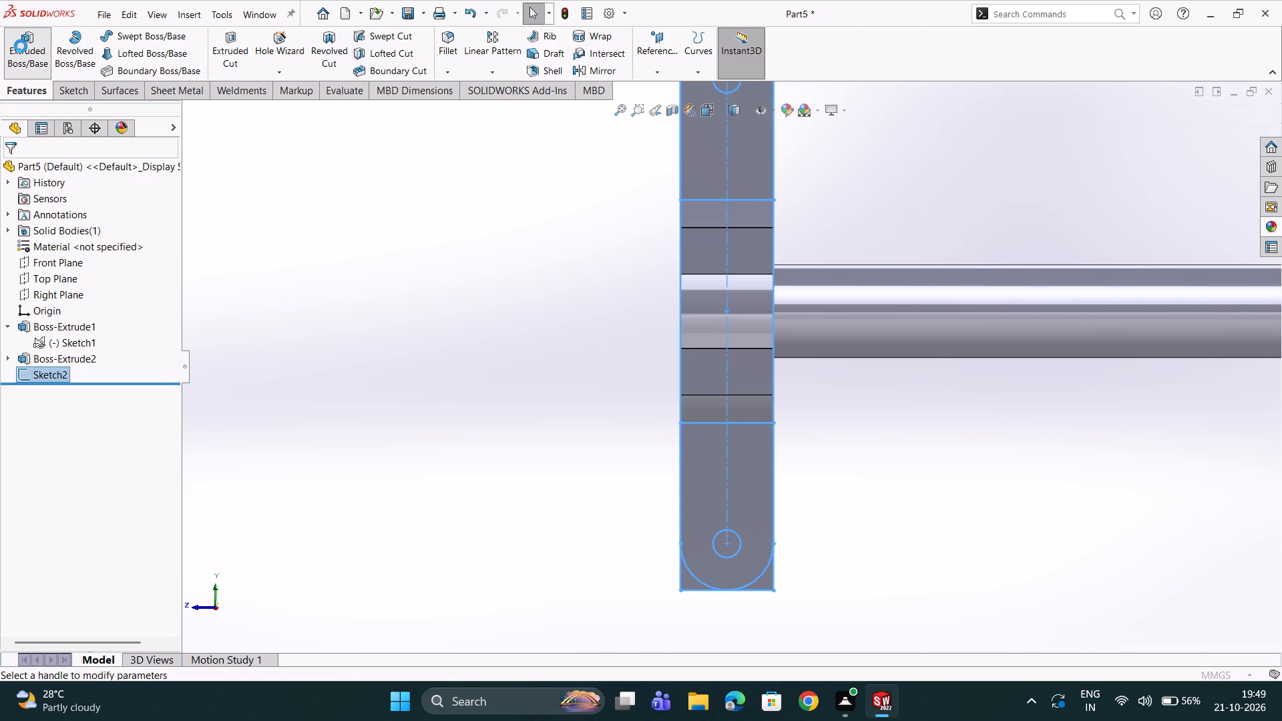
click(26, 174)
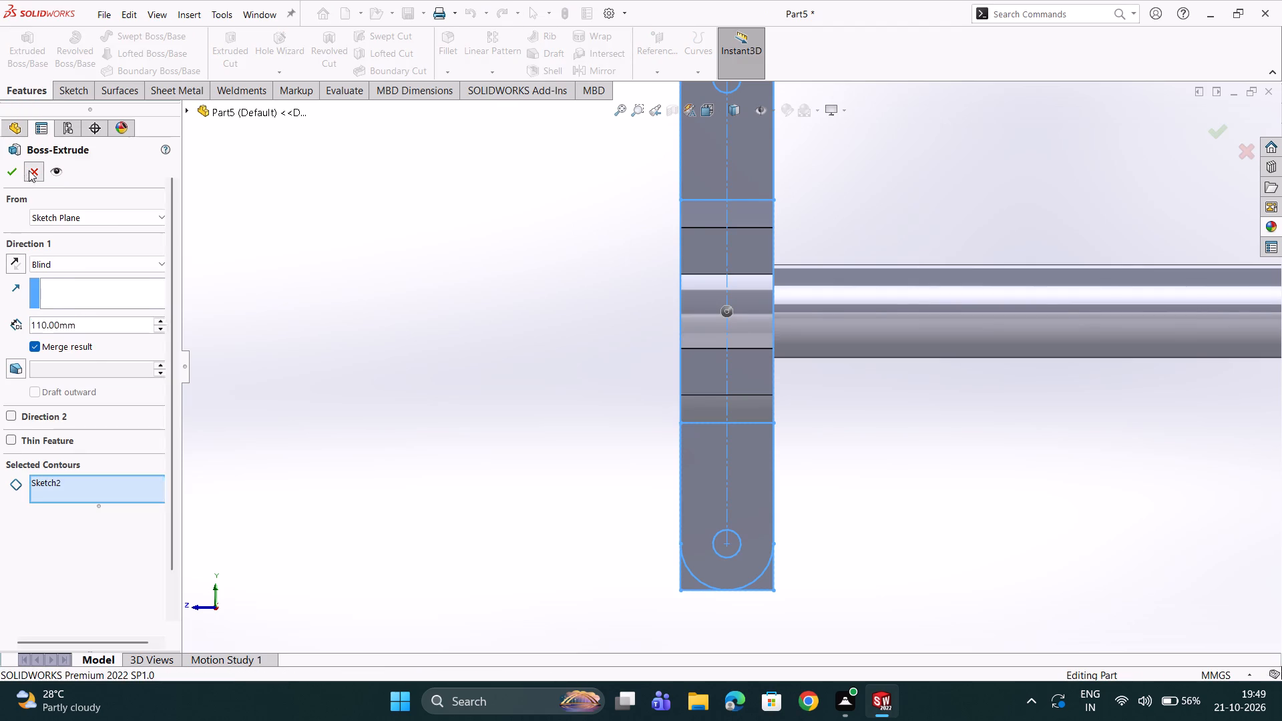
Cut-extrude the two 3 mm circles and the four corner regions outside the slot's rounded ends, using Through All.
click(236, 38)
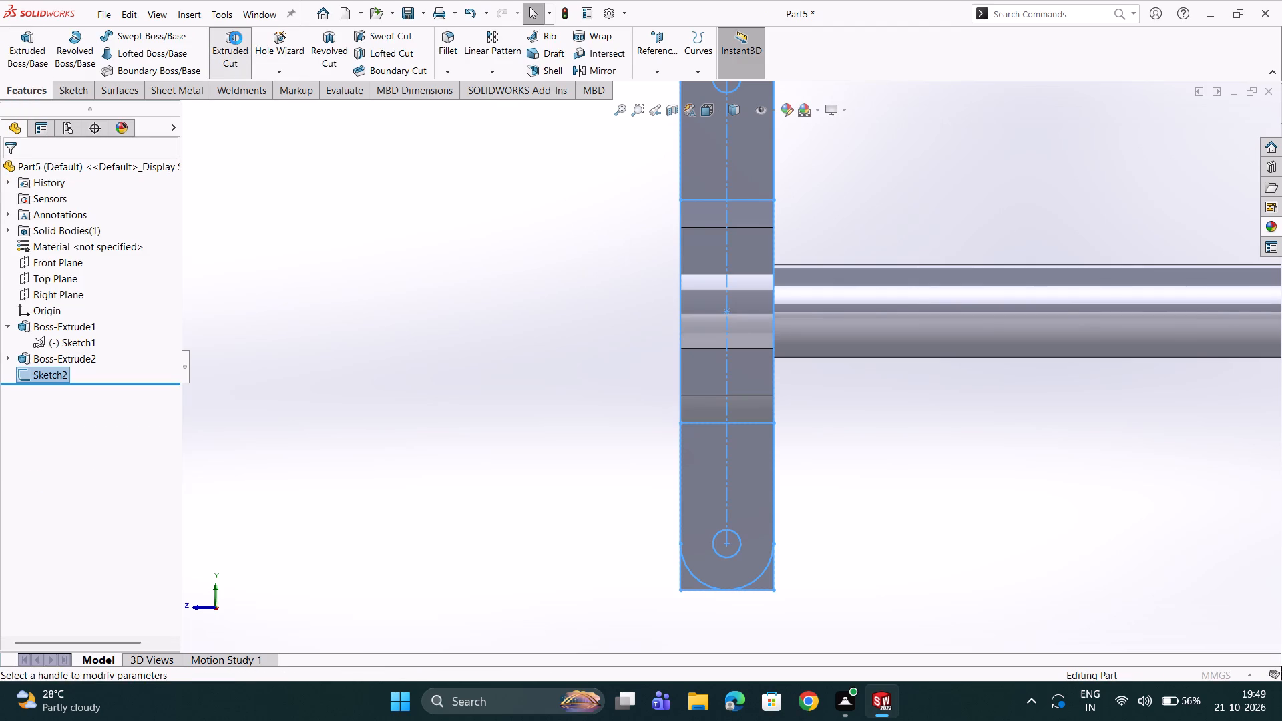
click(720, 545)
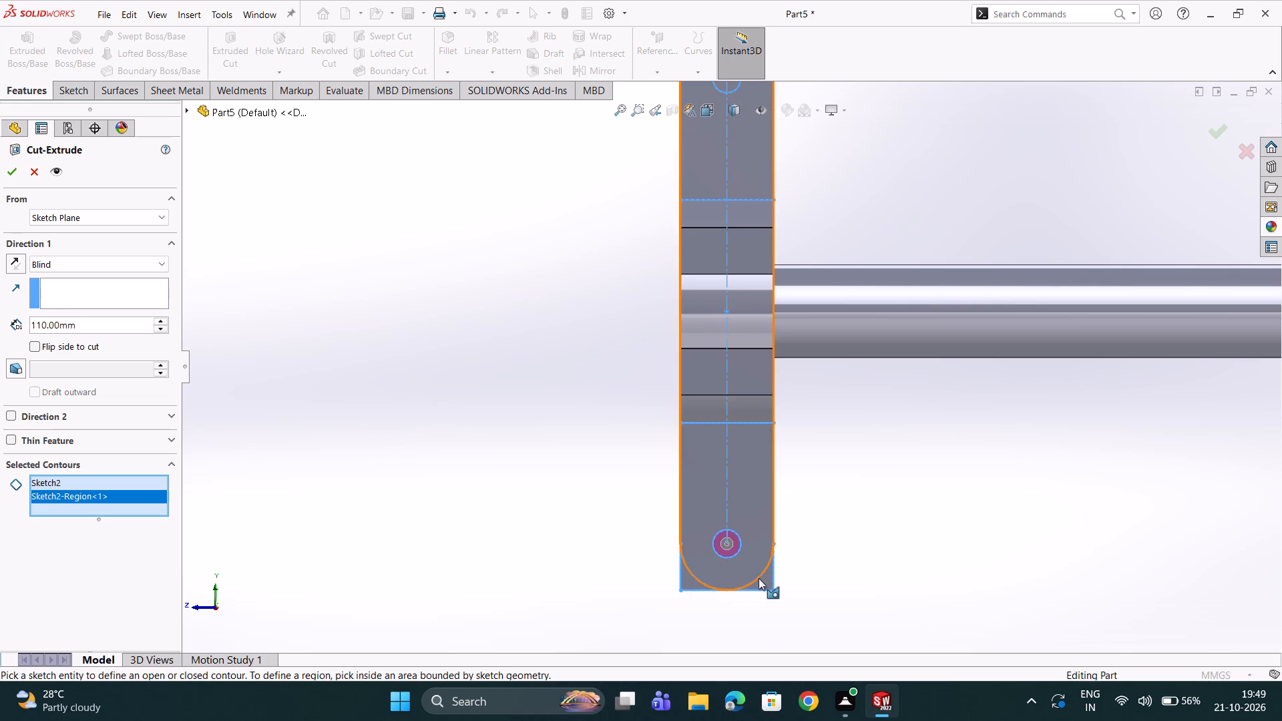
click(766, 579)
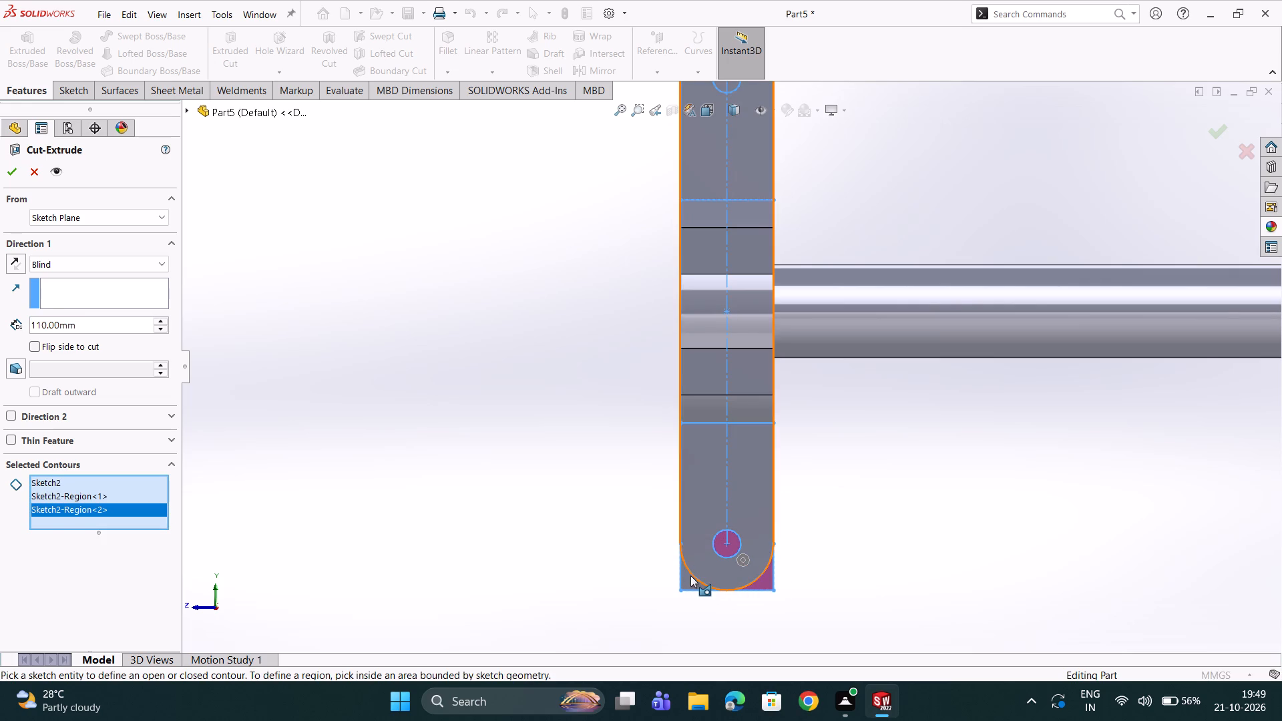
click(691, 577)
click(691, 577)
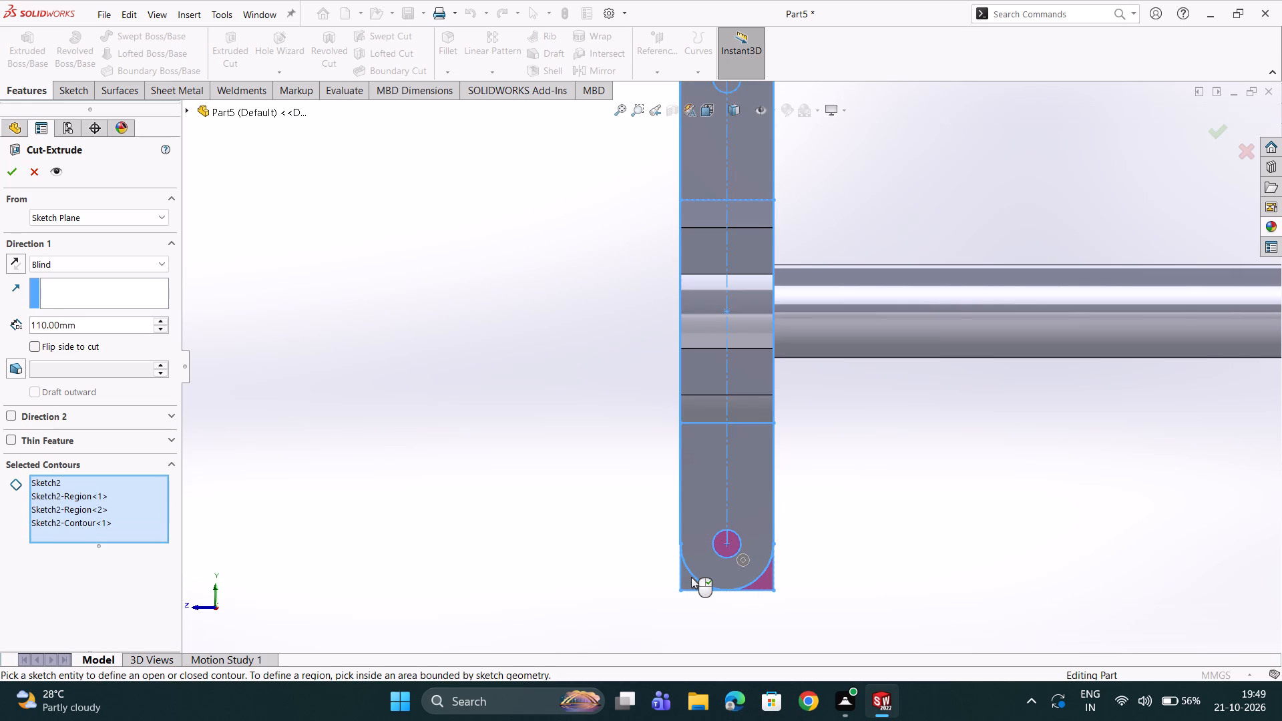
click(689, 579)
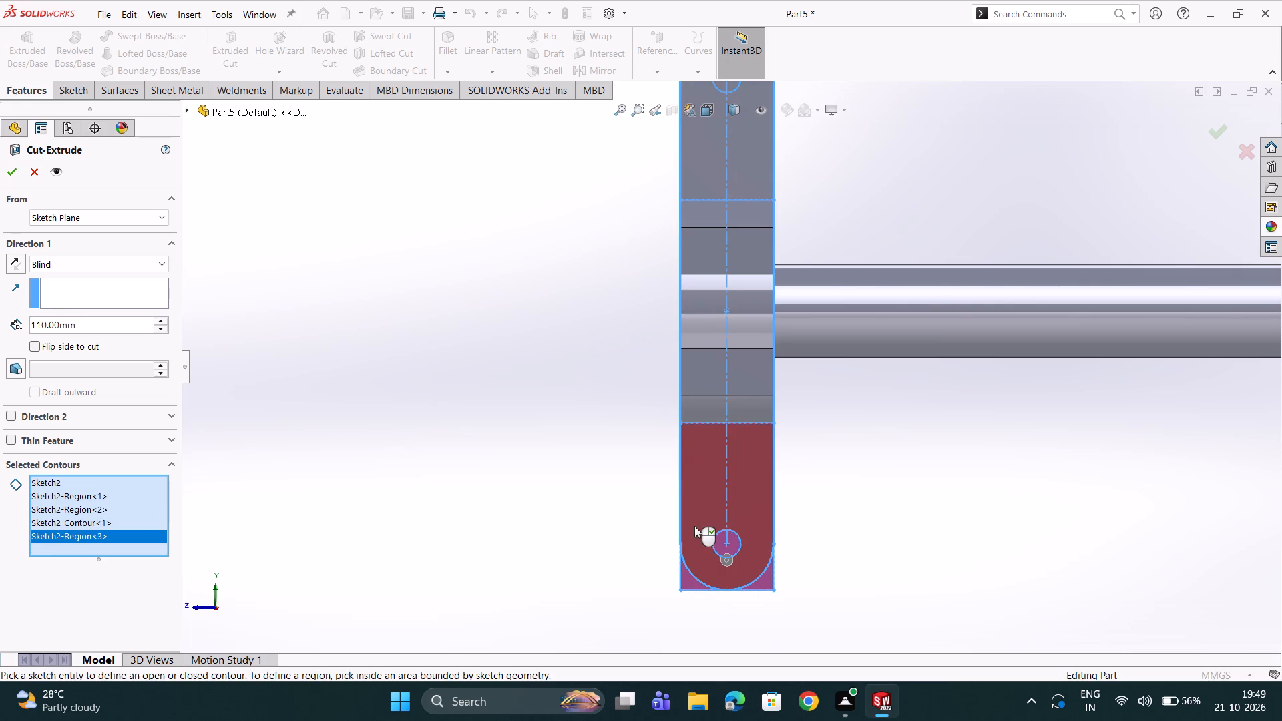
scroll(694, 503, up, 3)
scroll(726, 184, down, 5)
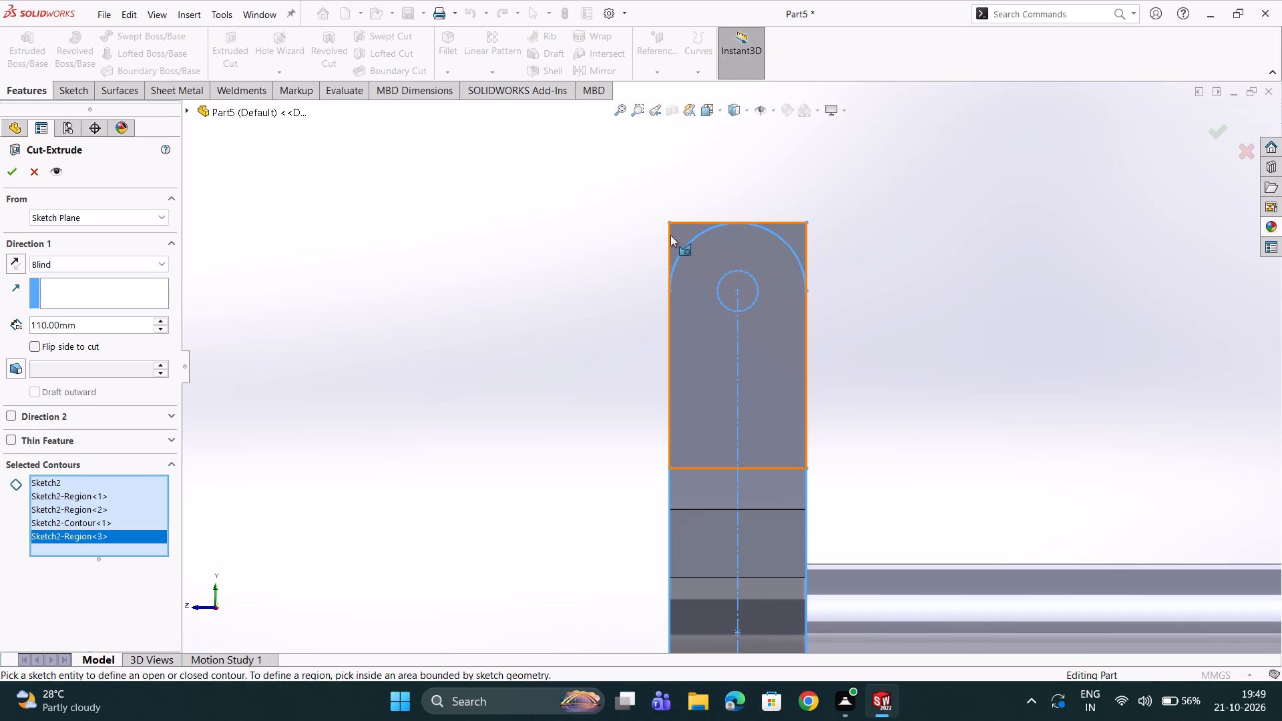
click(676, 235)
click(792, 231)
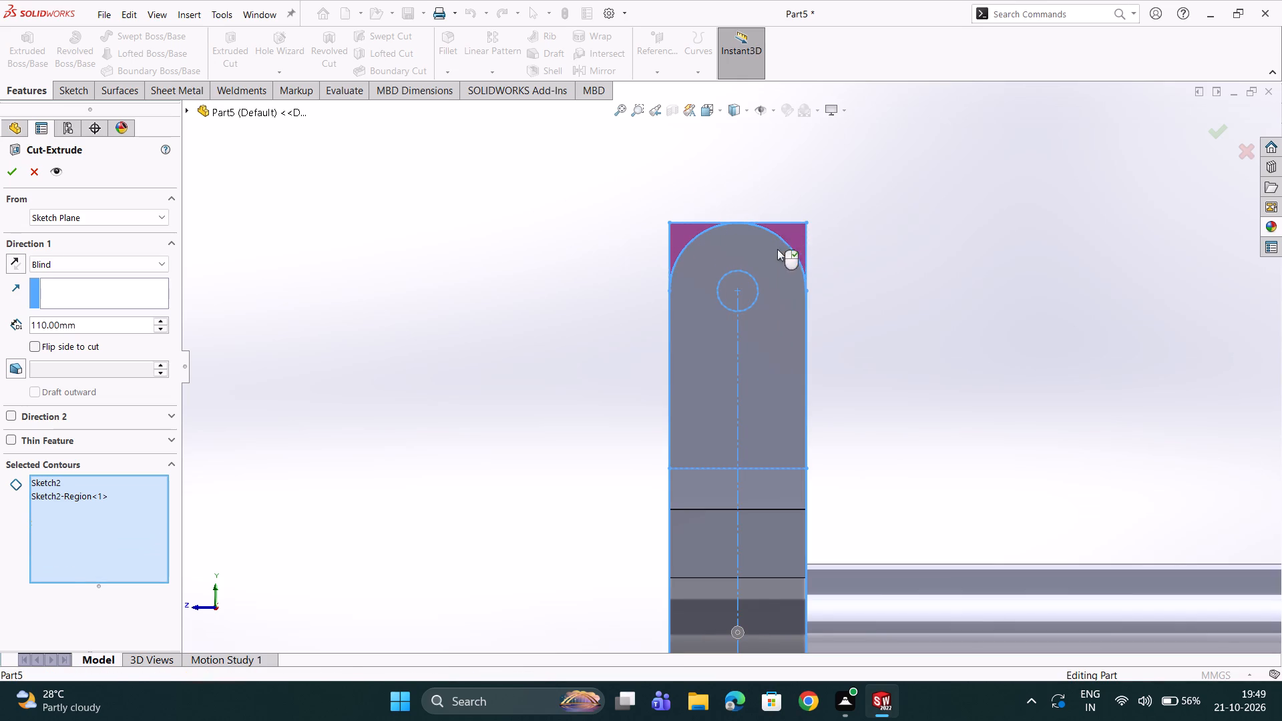
click(736, 281)
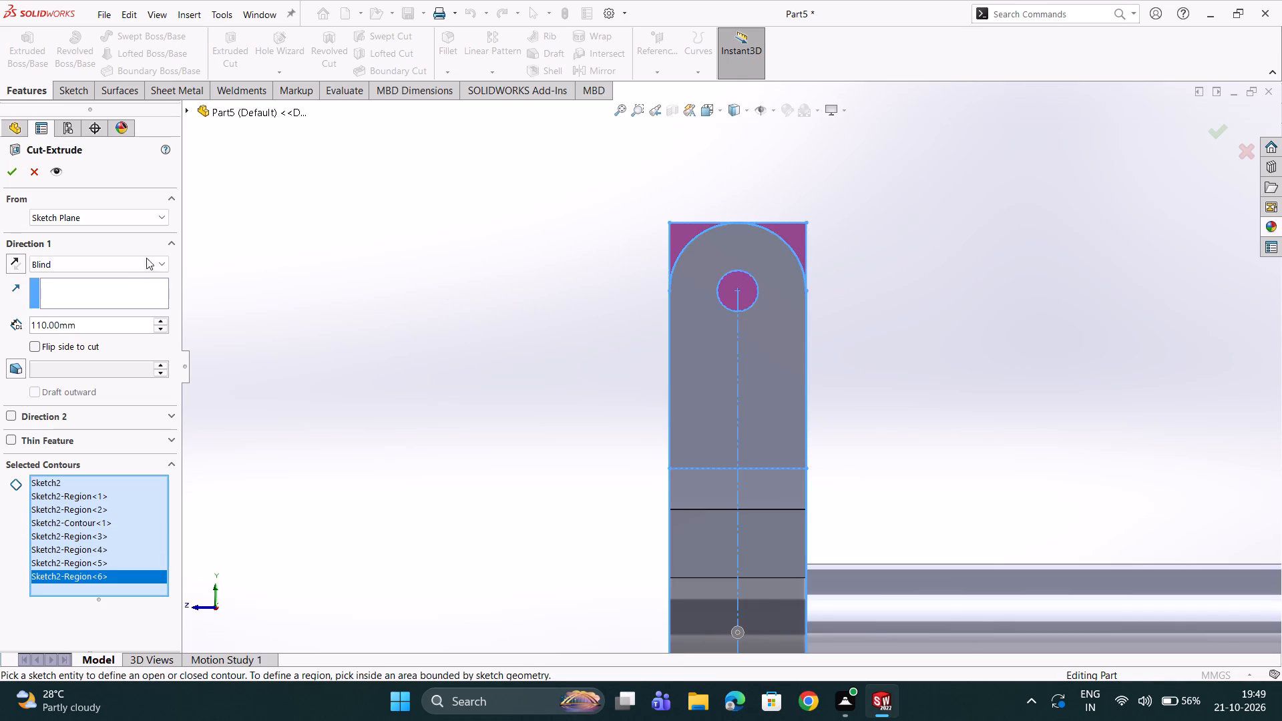
click(118, 264)
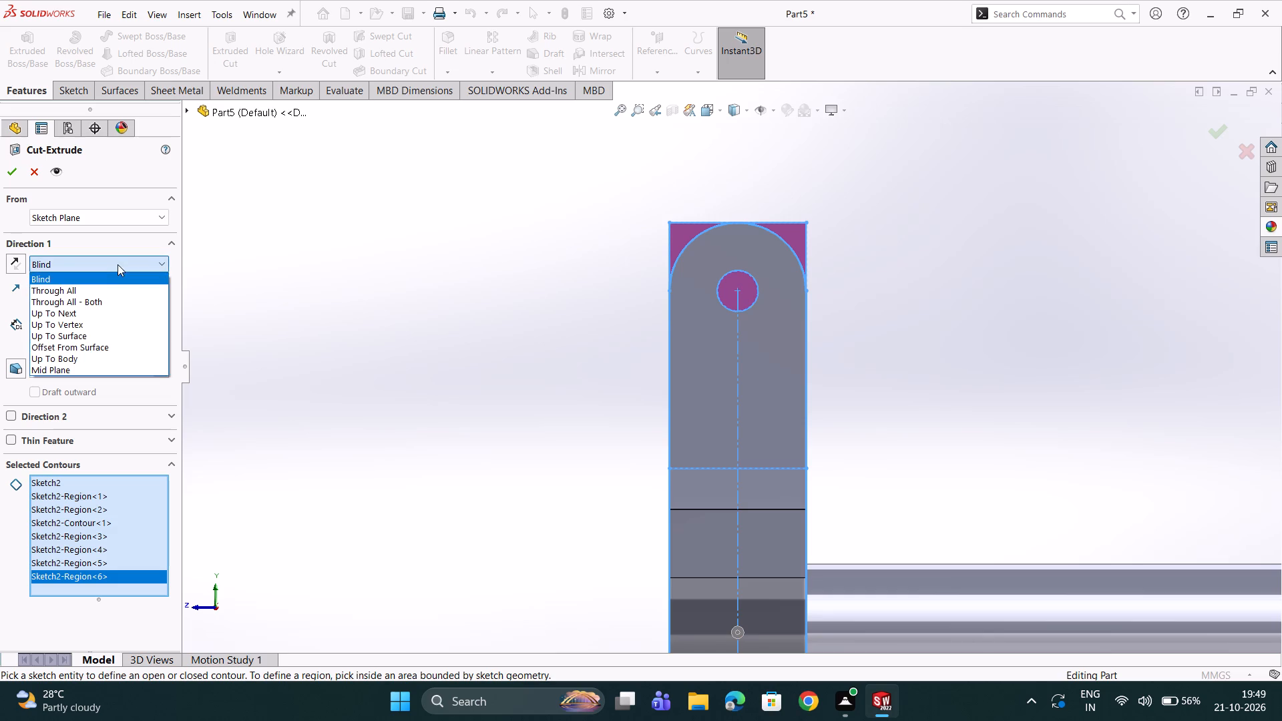
click(95, 290)
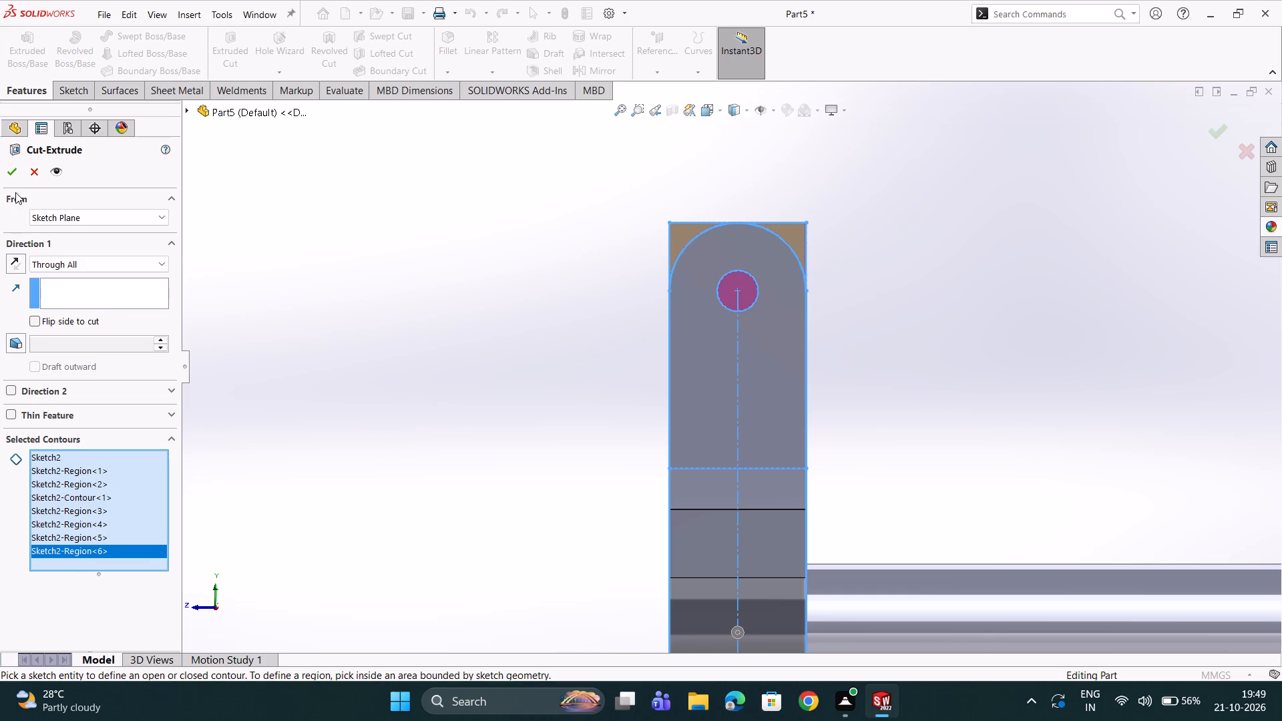
click(12, 170)
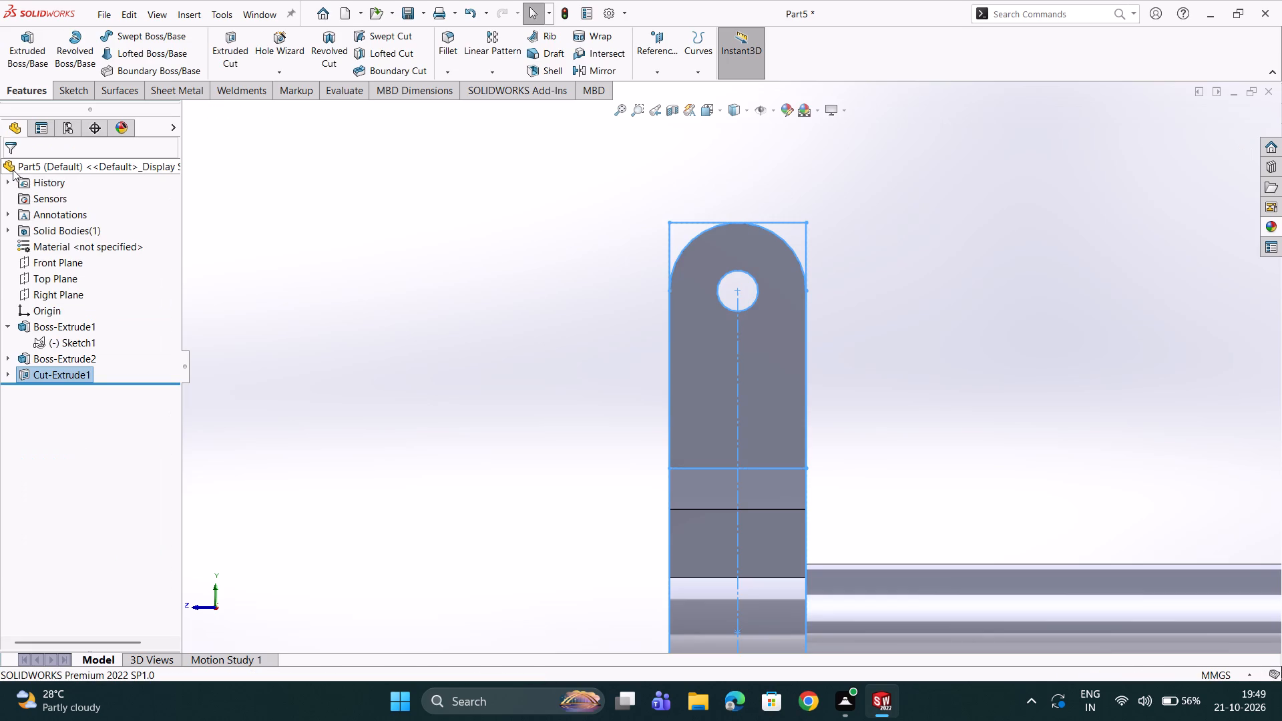
Start a sketch on a flat face of a side arm and convert the outlines of both opposite side arm faces.
scroll(216, 294, up, 2)
scroll(403, 298, up, 2)
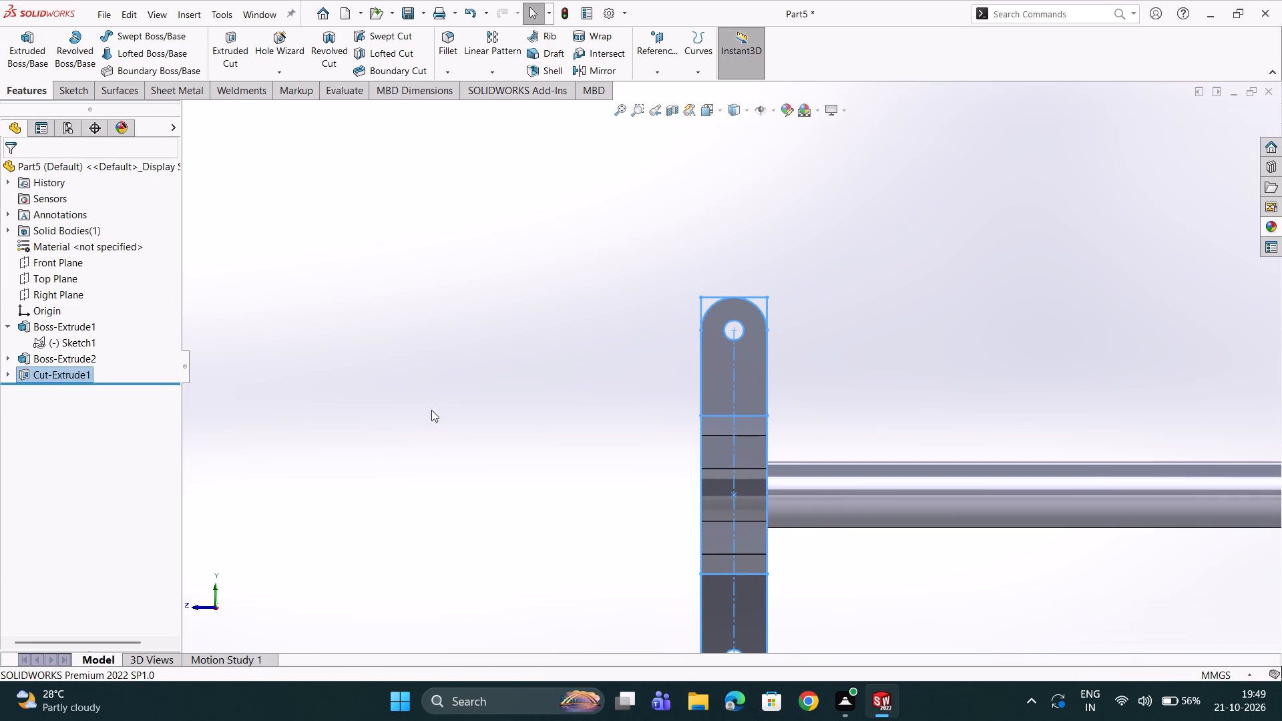
scroll(456, 411, up, 4)
click(450, 416)
middle_drag(485, 409, 598, 439)
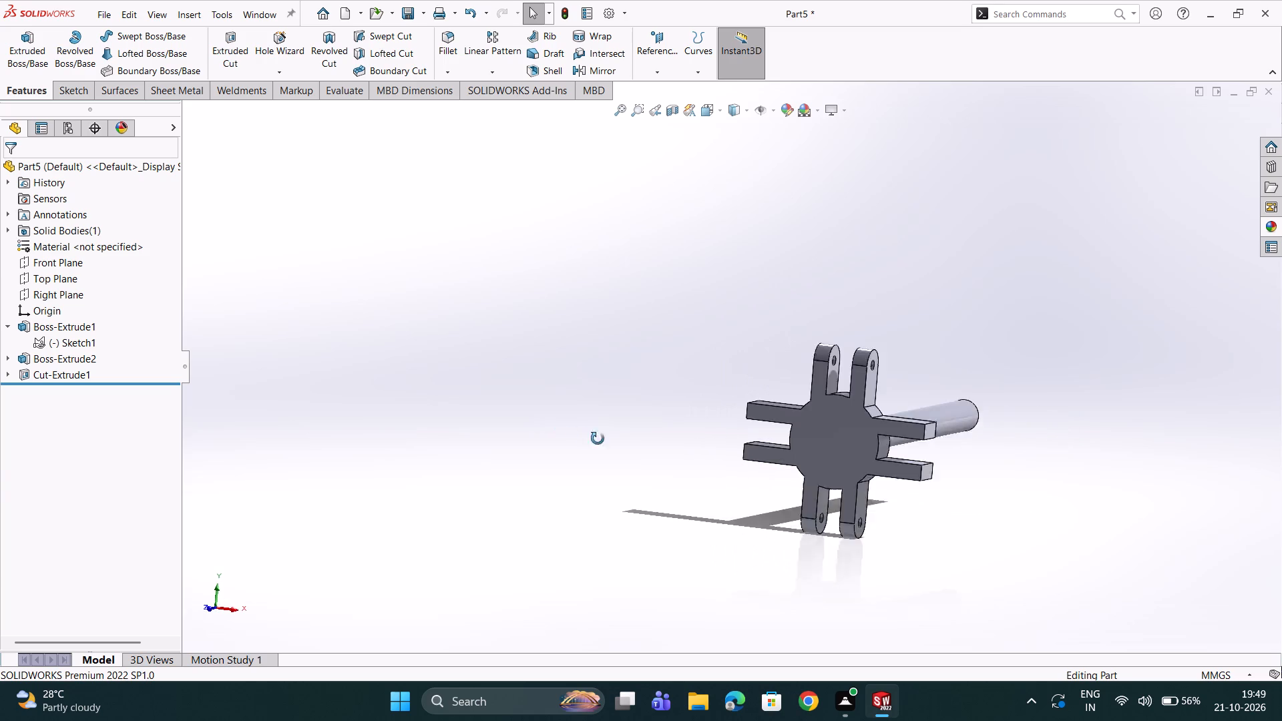
middle_drag(598, 439, 664, 571)
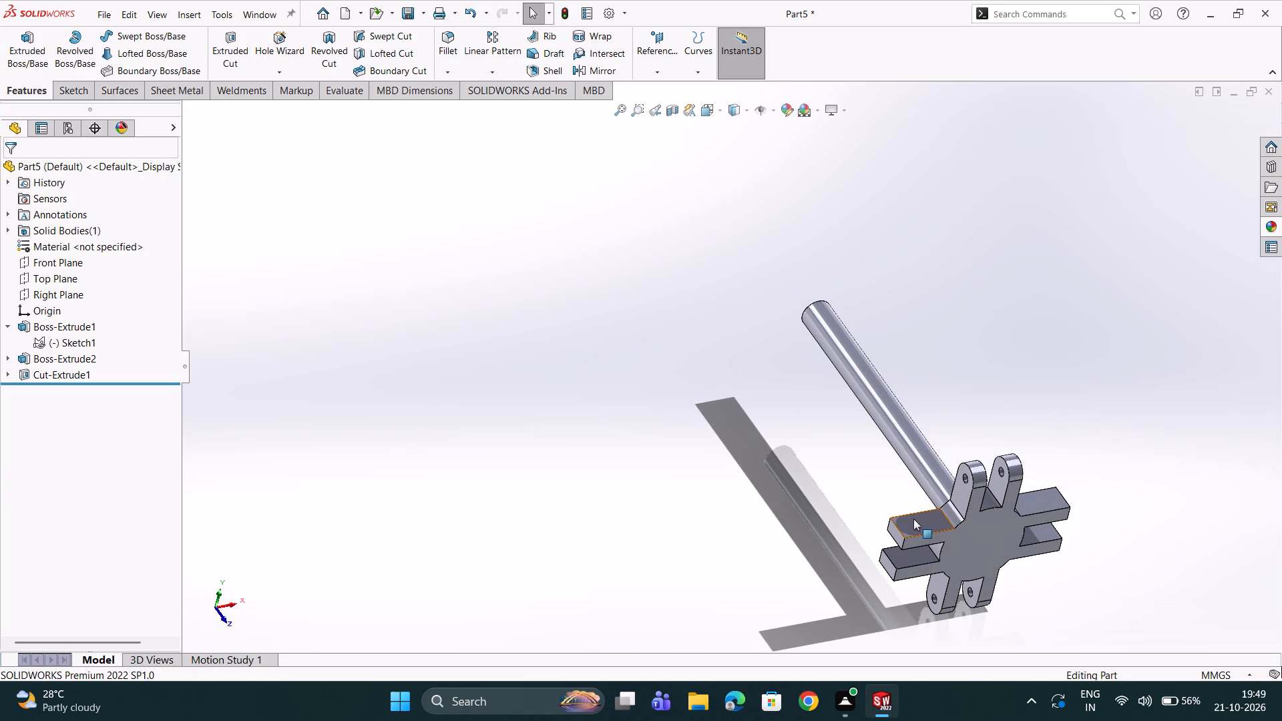
click(913, 521)
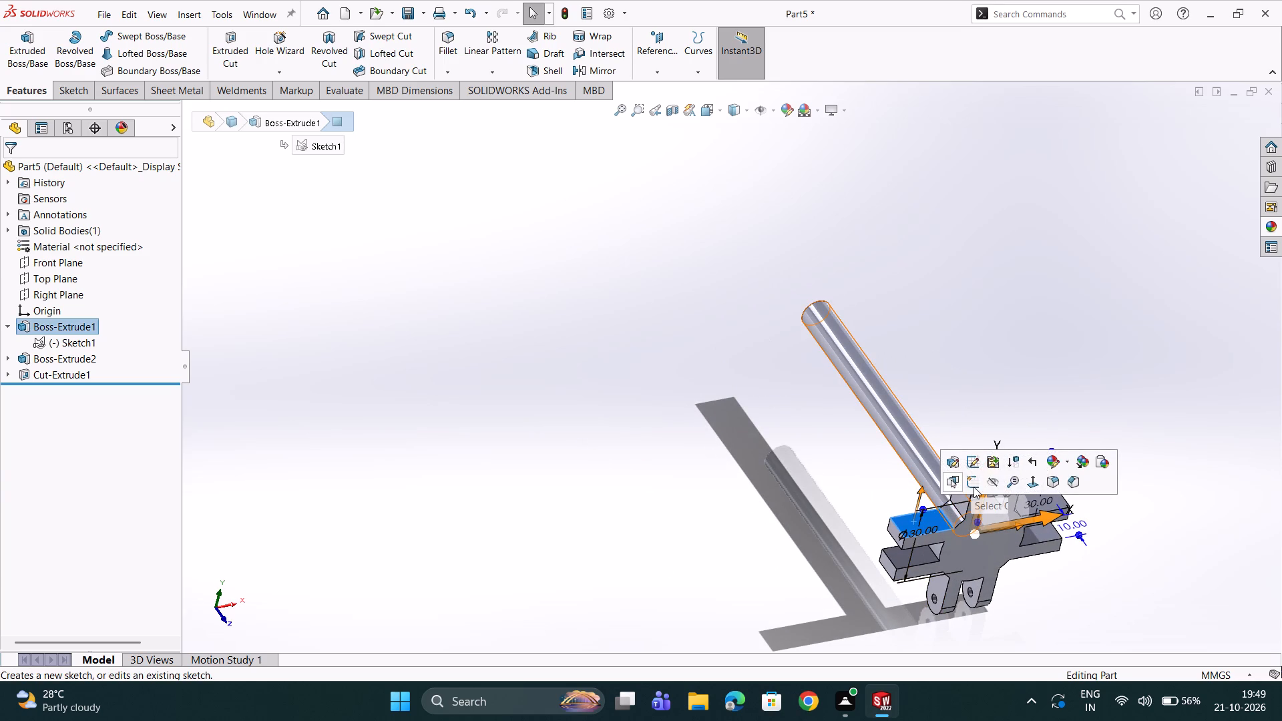
click(974, 489)
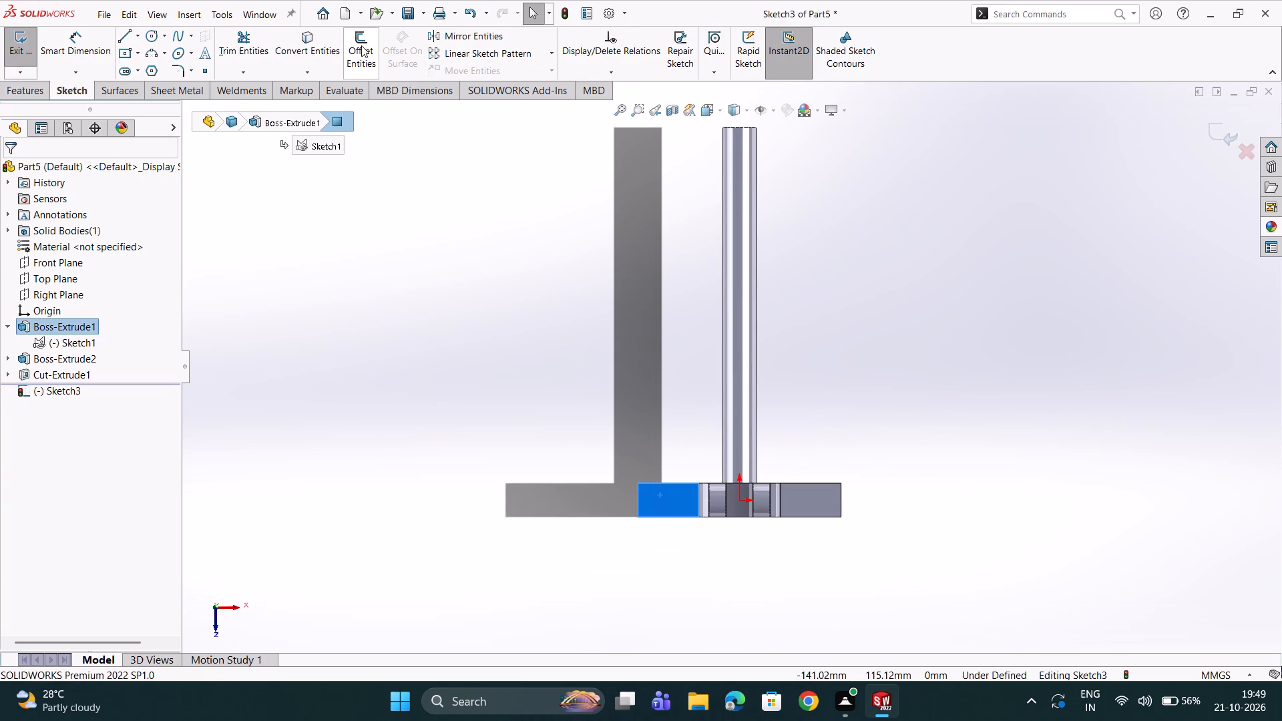
double_click(302, 42)
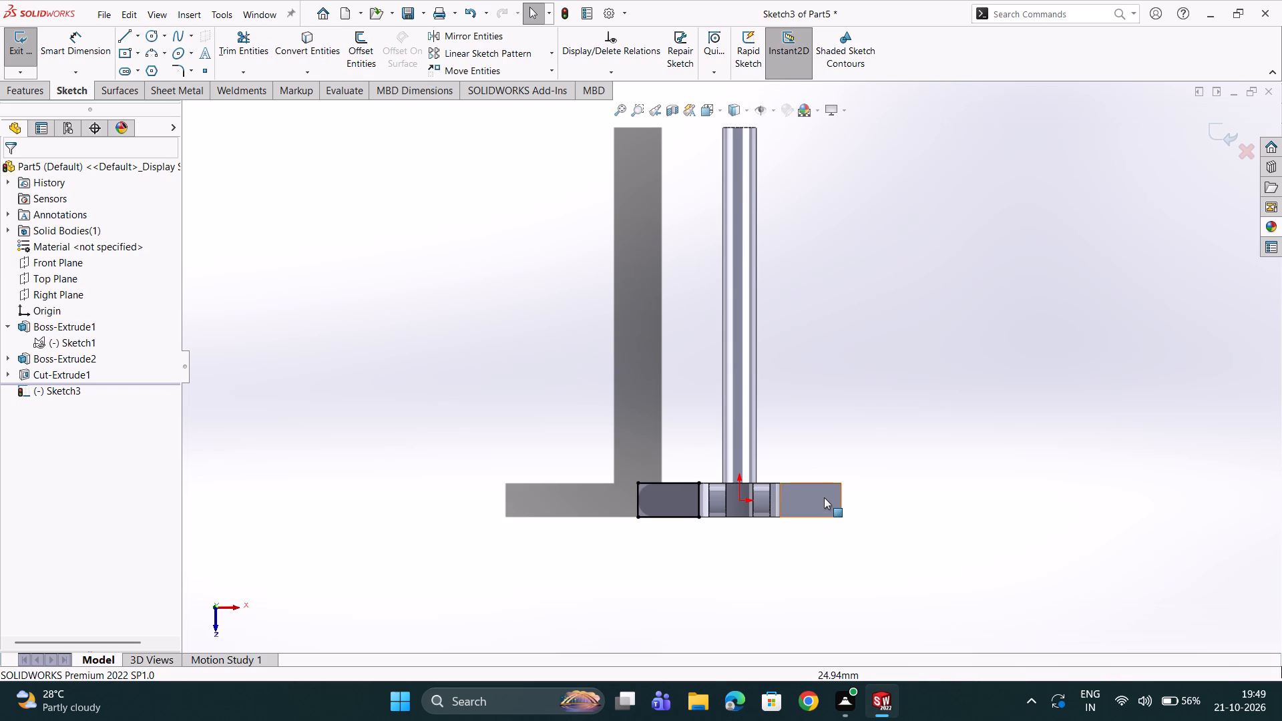
click(823, 497)
click(314, 43)
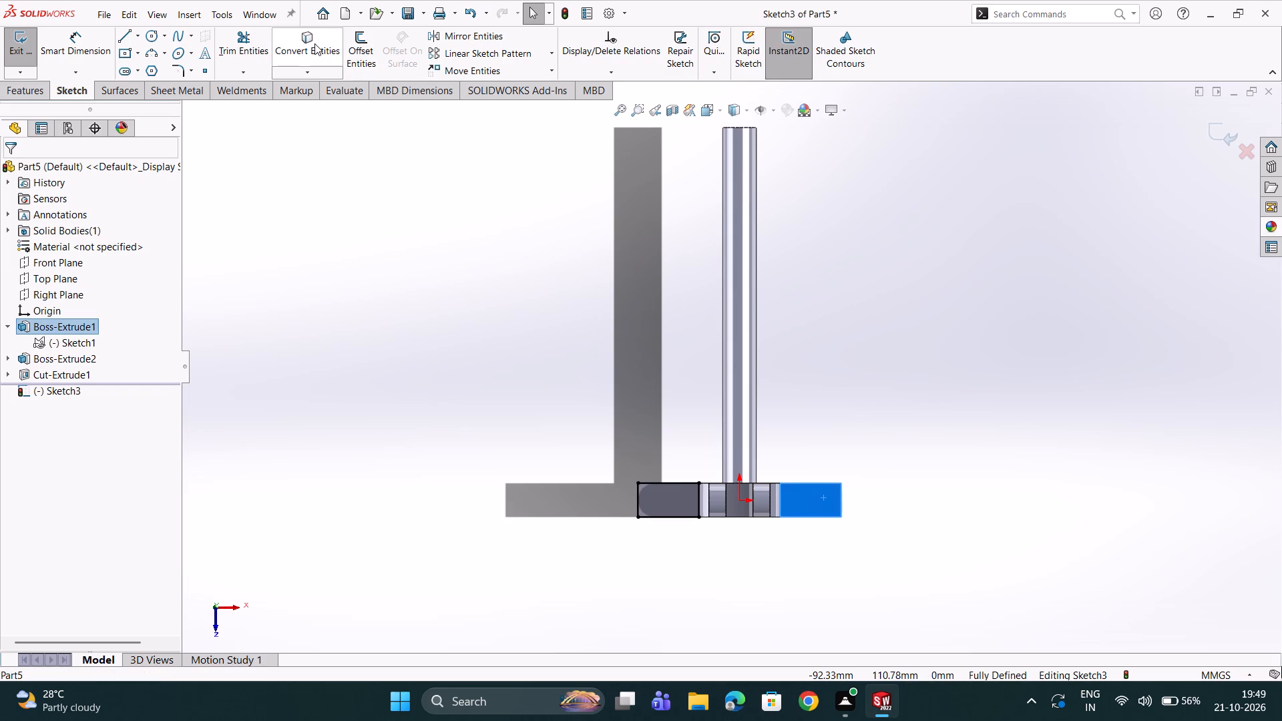
Sketch a horizontal centerpoint slot centred on the origin across both side arms, about 52 mm between arc centres and 7.8 mm wide.
click(129, 72)
scroll(789, 585, down, 2)
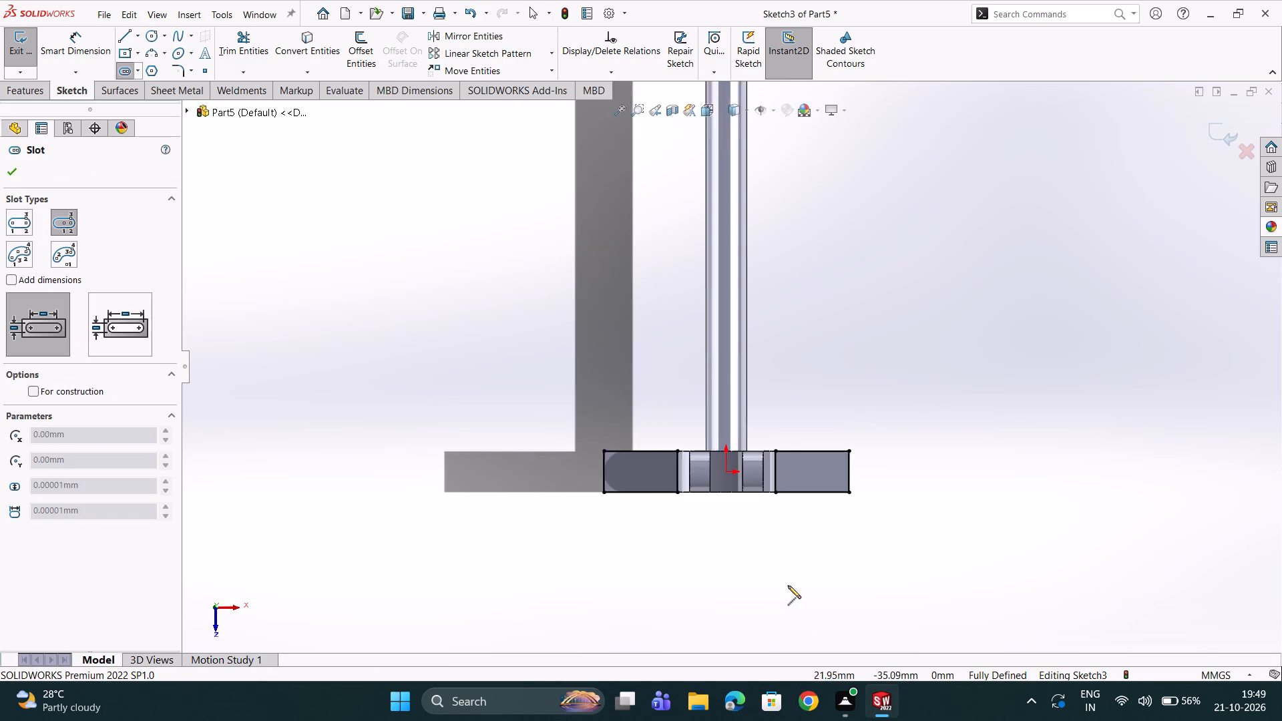
scroll(788, 585, down, 2)
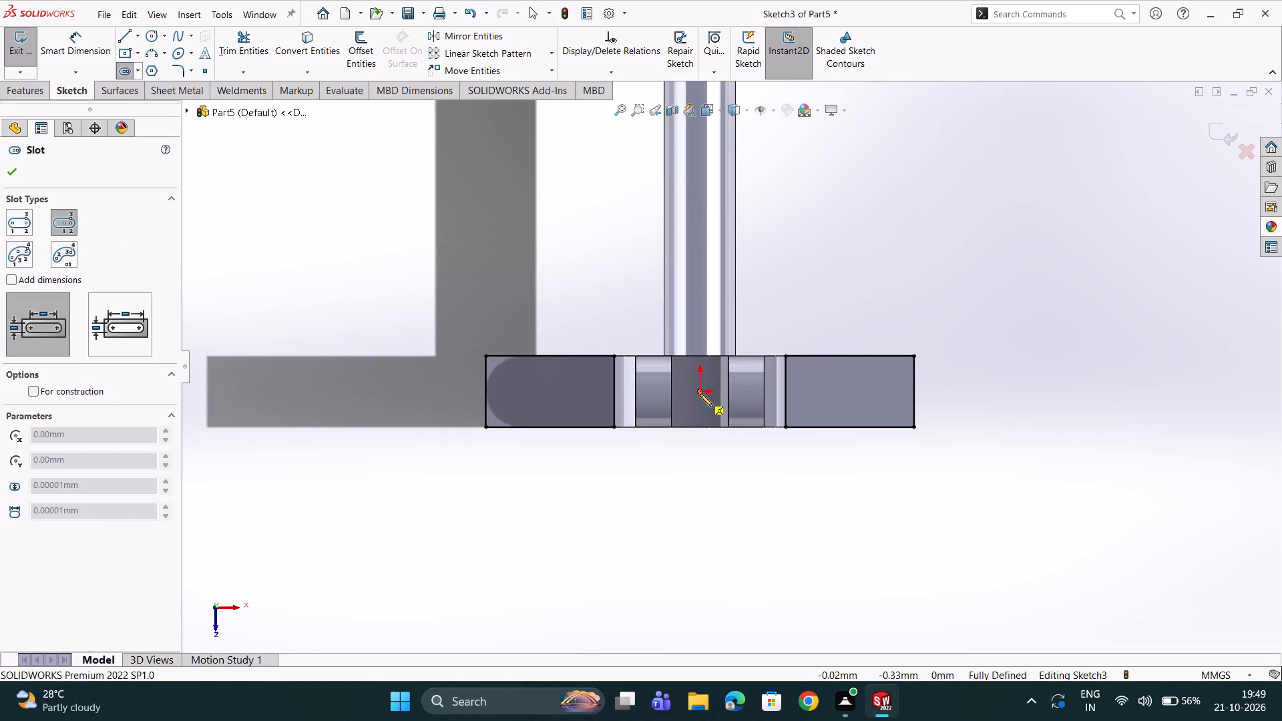
click(700, 393)
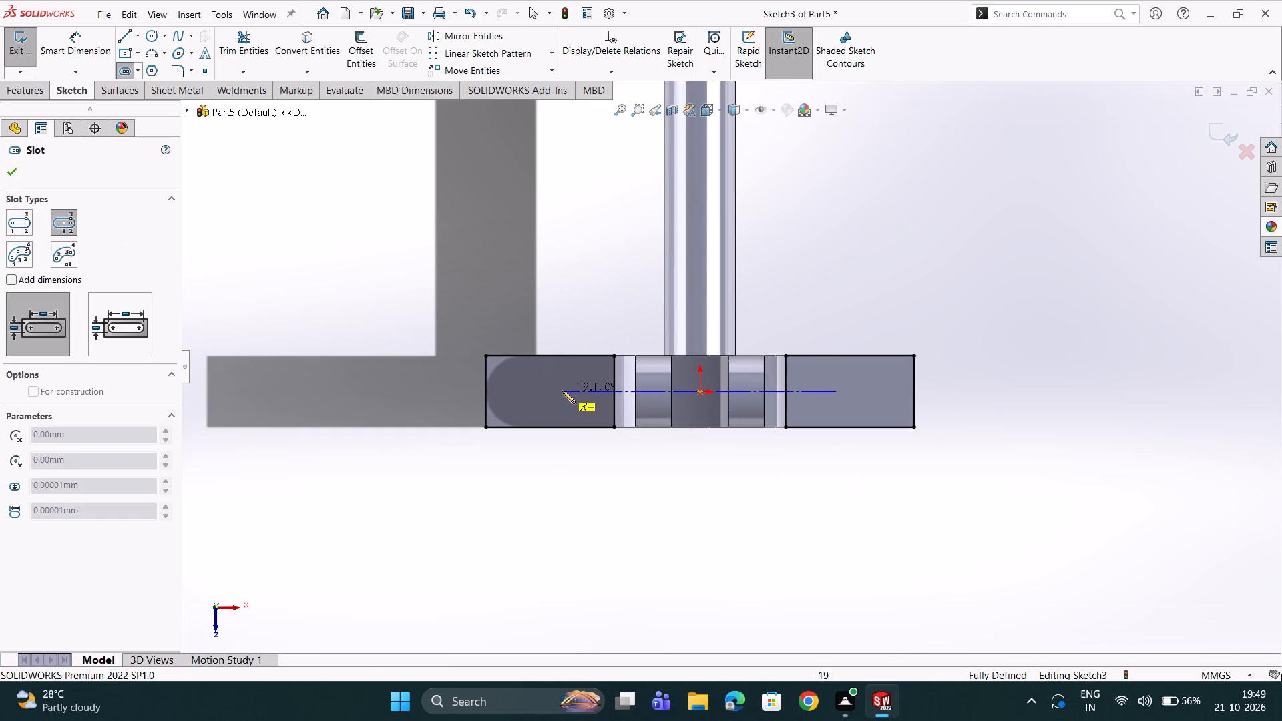
click(514, 391)
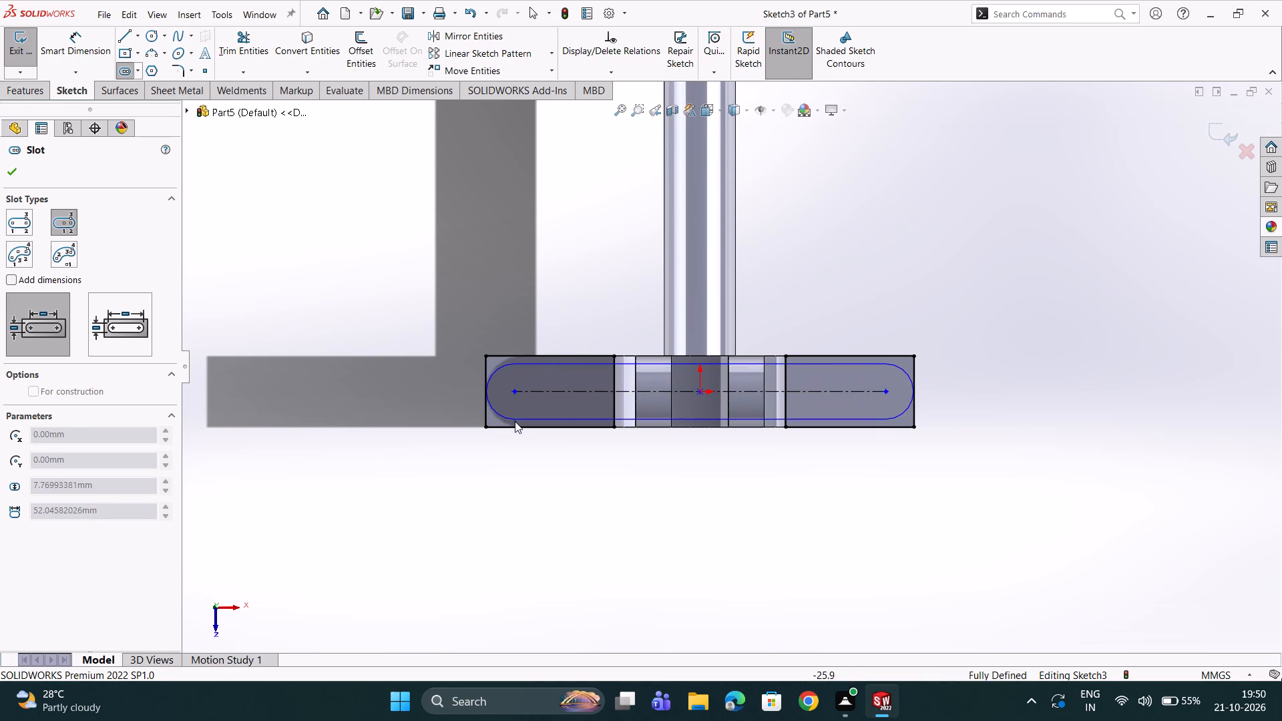
double_click(517, 419)
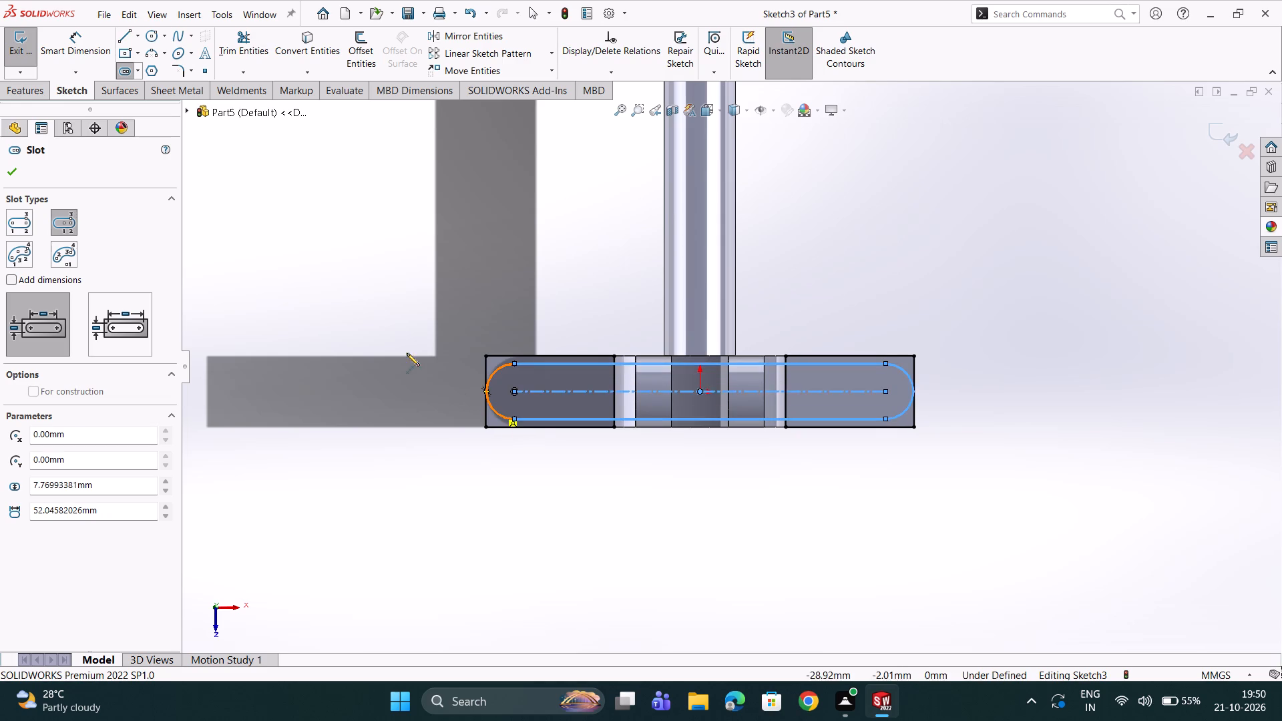
Dimension the radius of the slot's end arc as 3 mm.
double_click(85, 60)
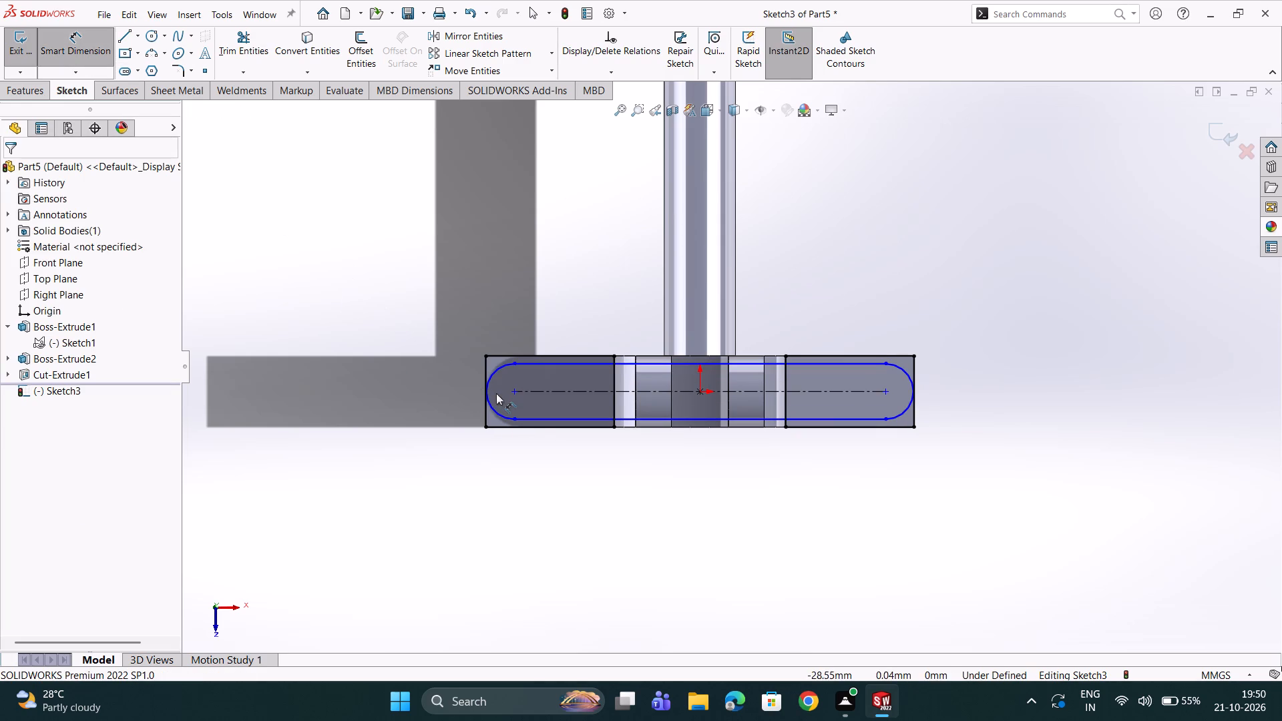
click(494, 406)
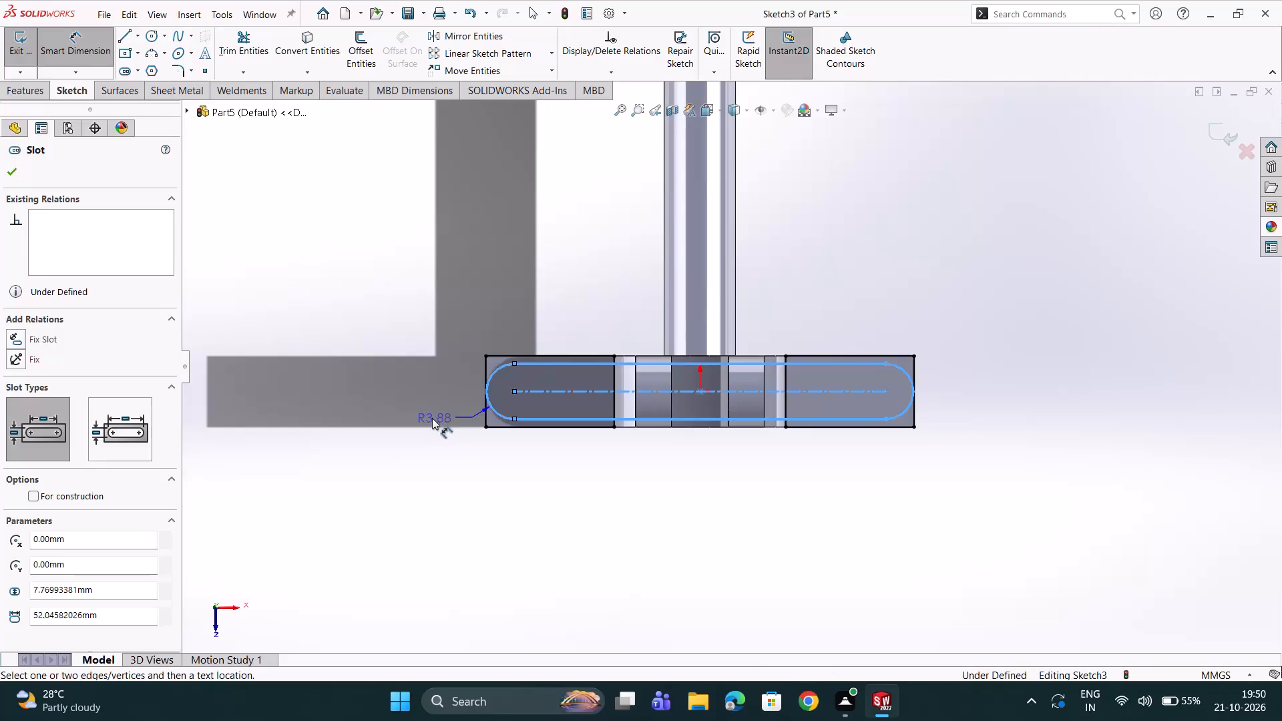
click(432, 418)
key(3)
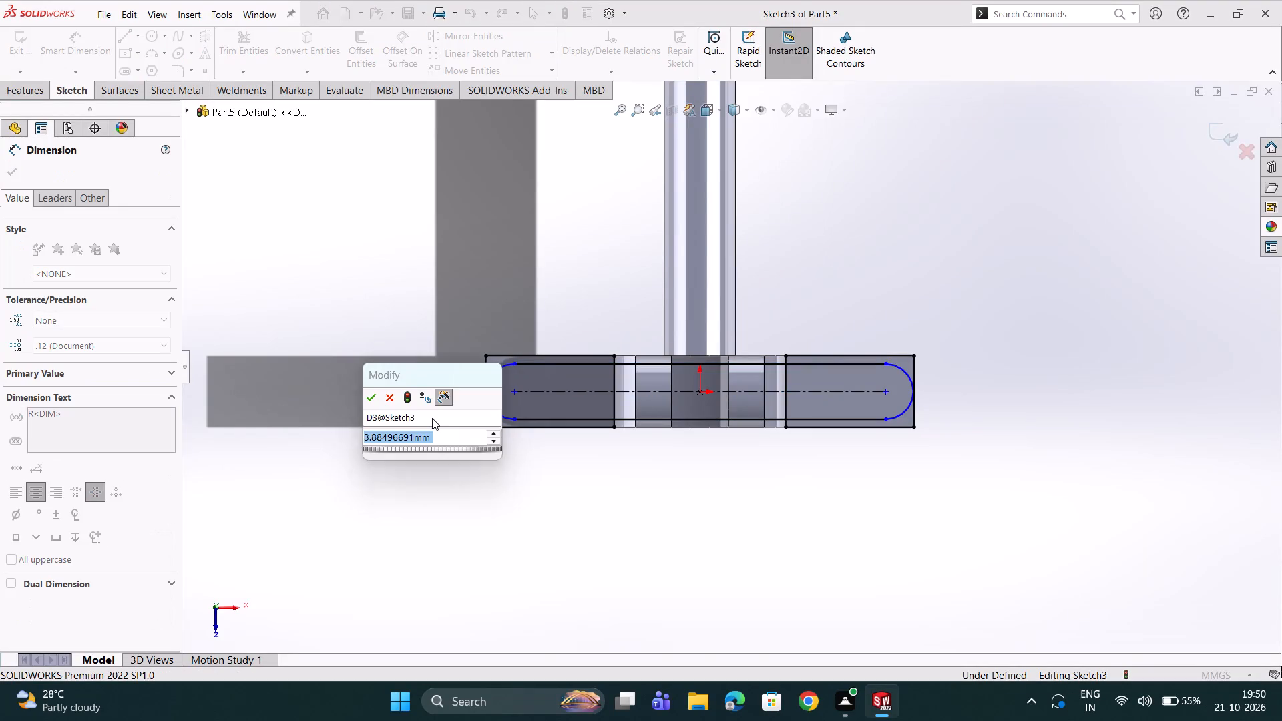
key(Return)
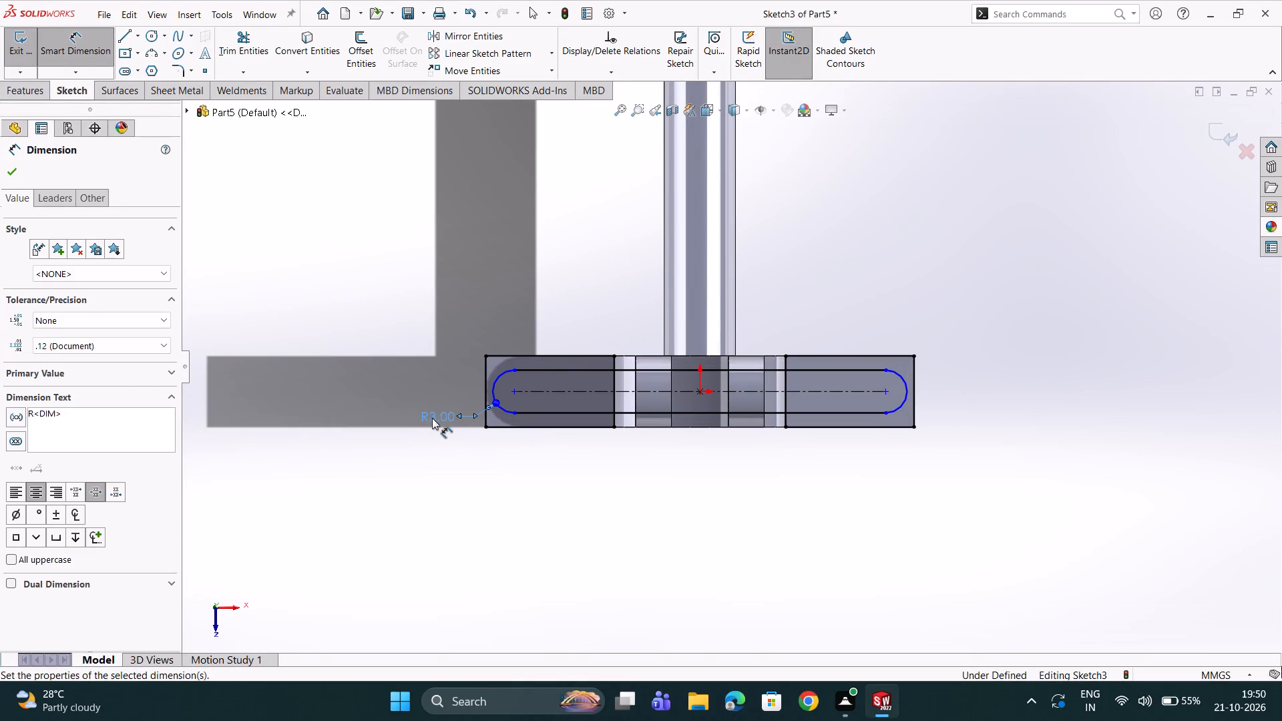
Set the slot's end radius to 5 mm.
double_click(433, 418)
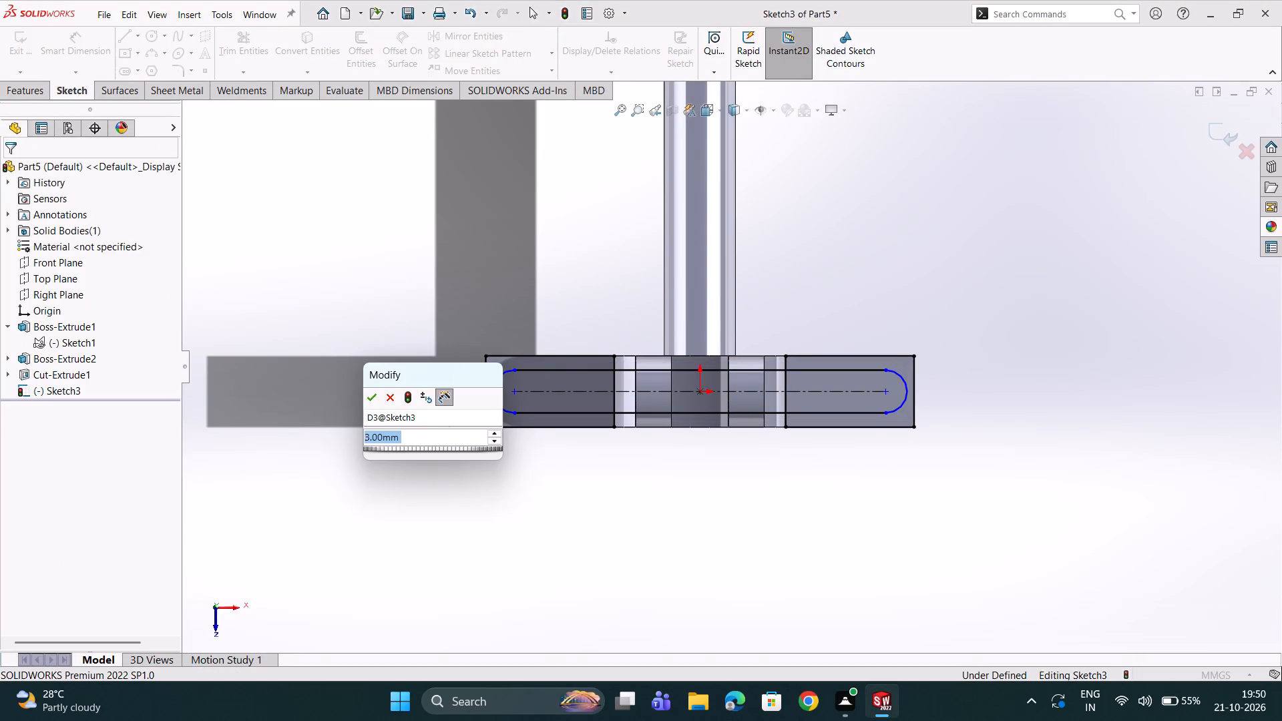
key(5)
key(Return)
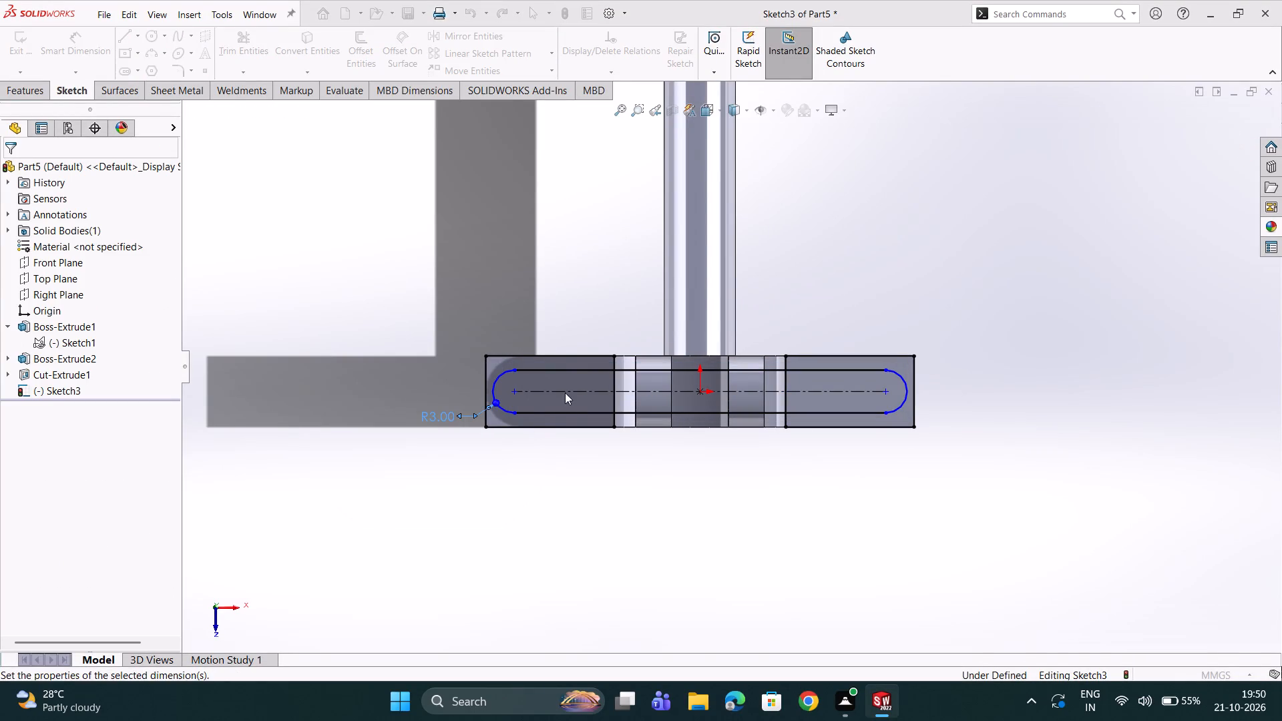
Dimension the horizontal distance from the slot's end arc quadrant to the origin as 30 mm.
scroll(585, 387, down, 2)
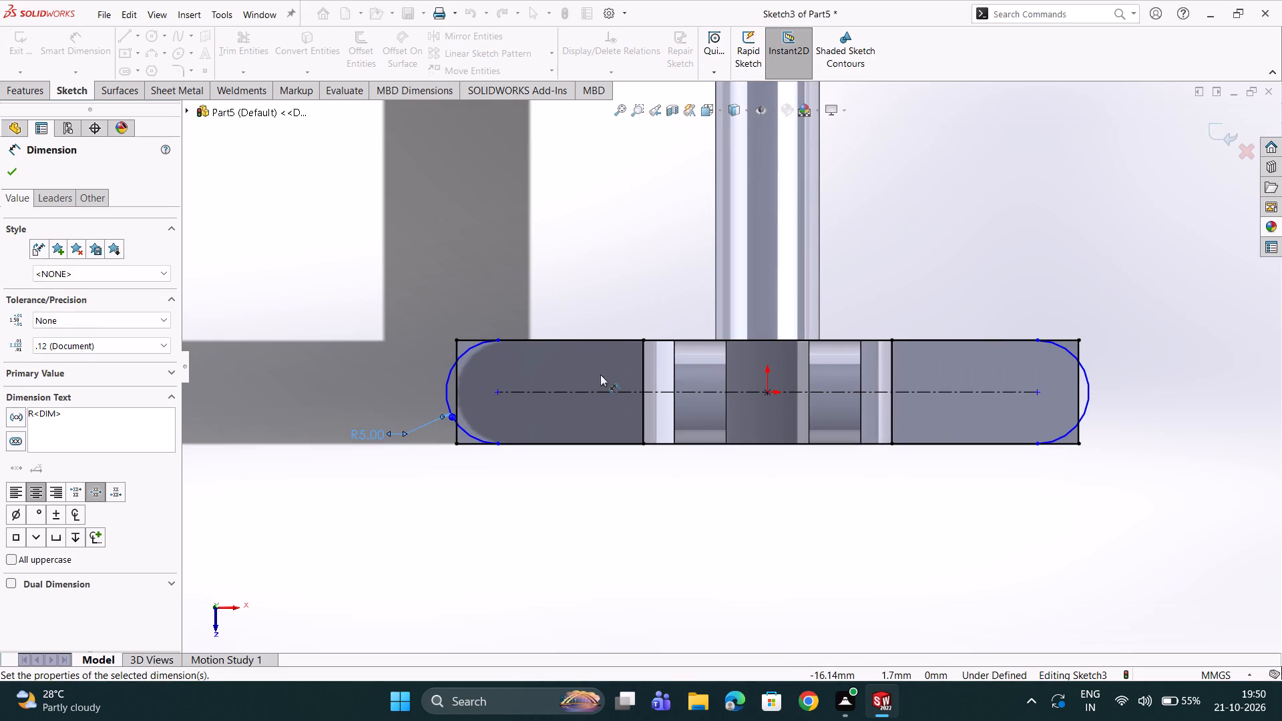
click(445, 389)
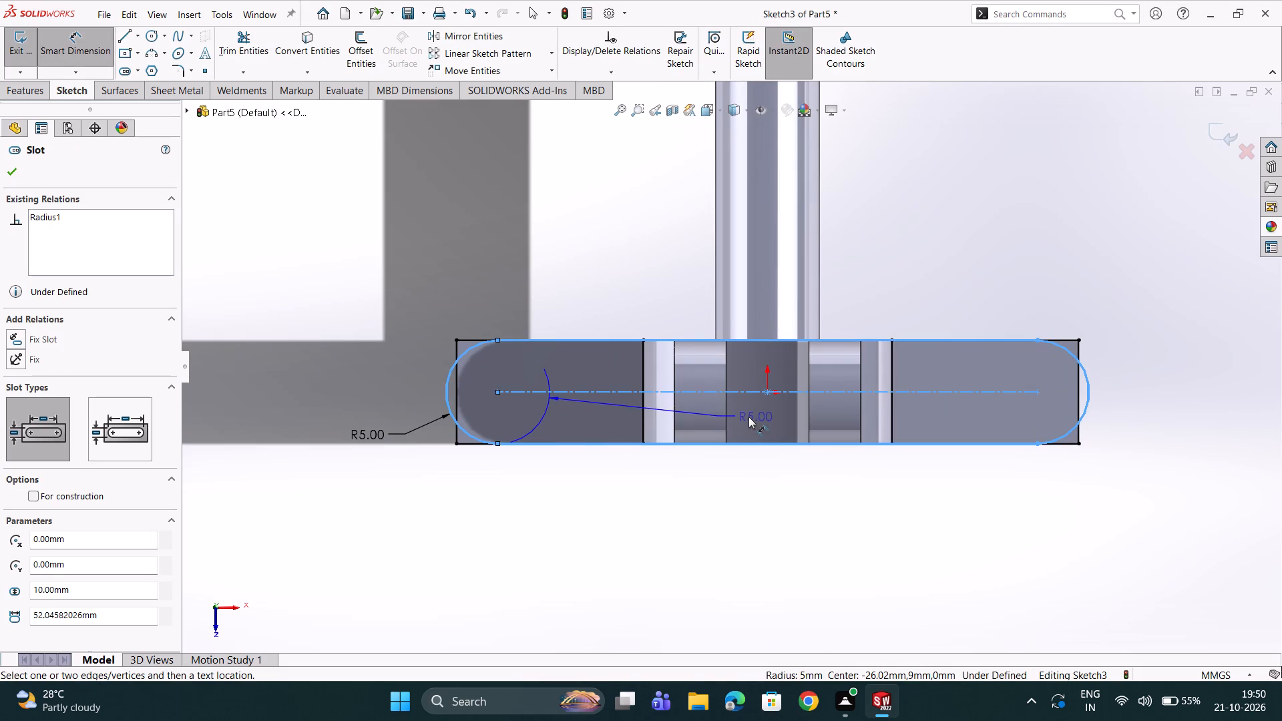
key(Escape)
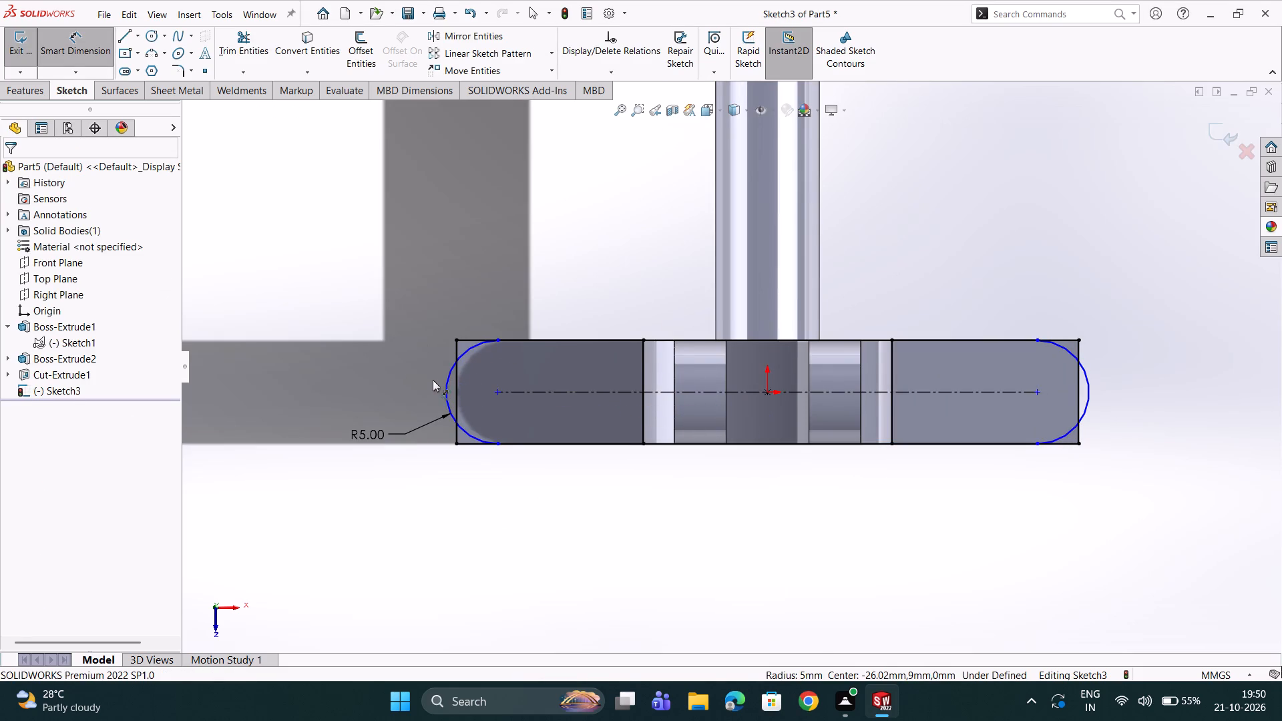
click(444, 391)
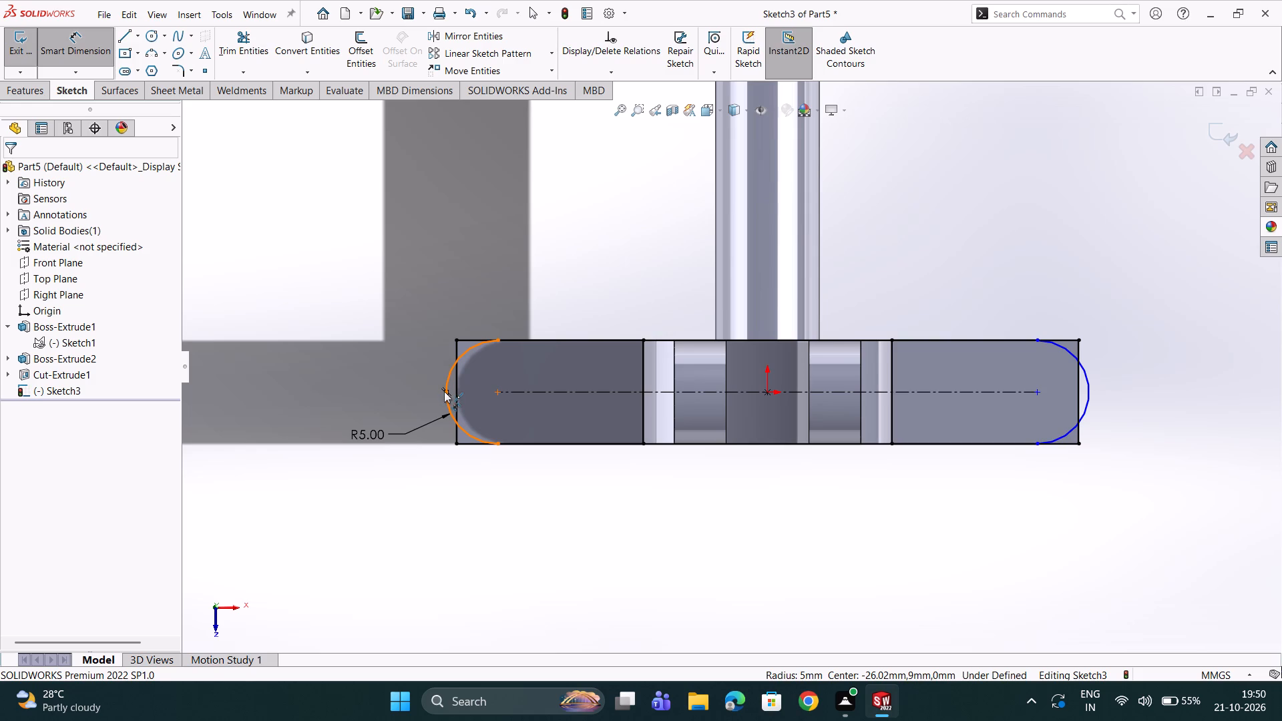
click(765, 393)
click(631, 549)
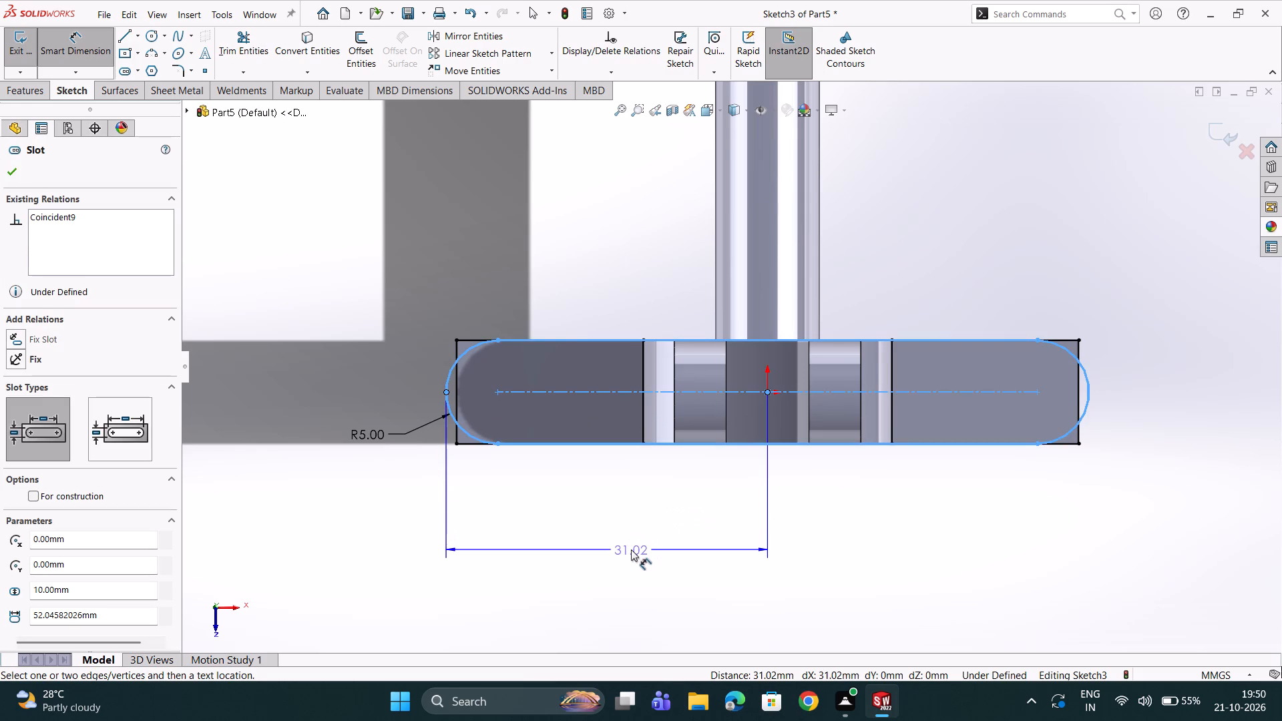
text(30)
key(Return)
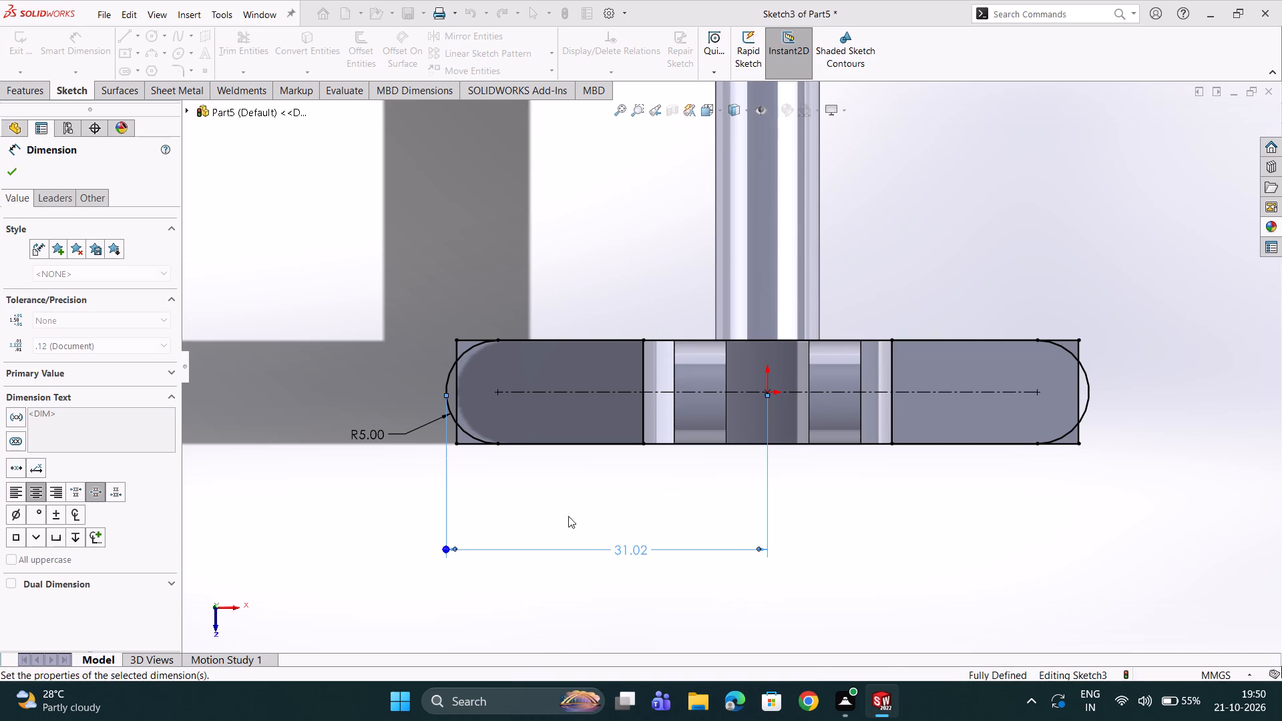
click(18, 176)
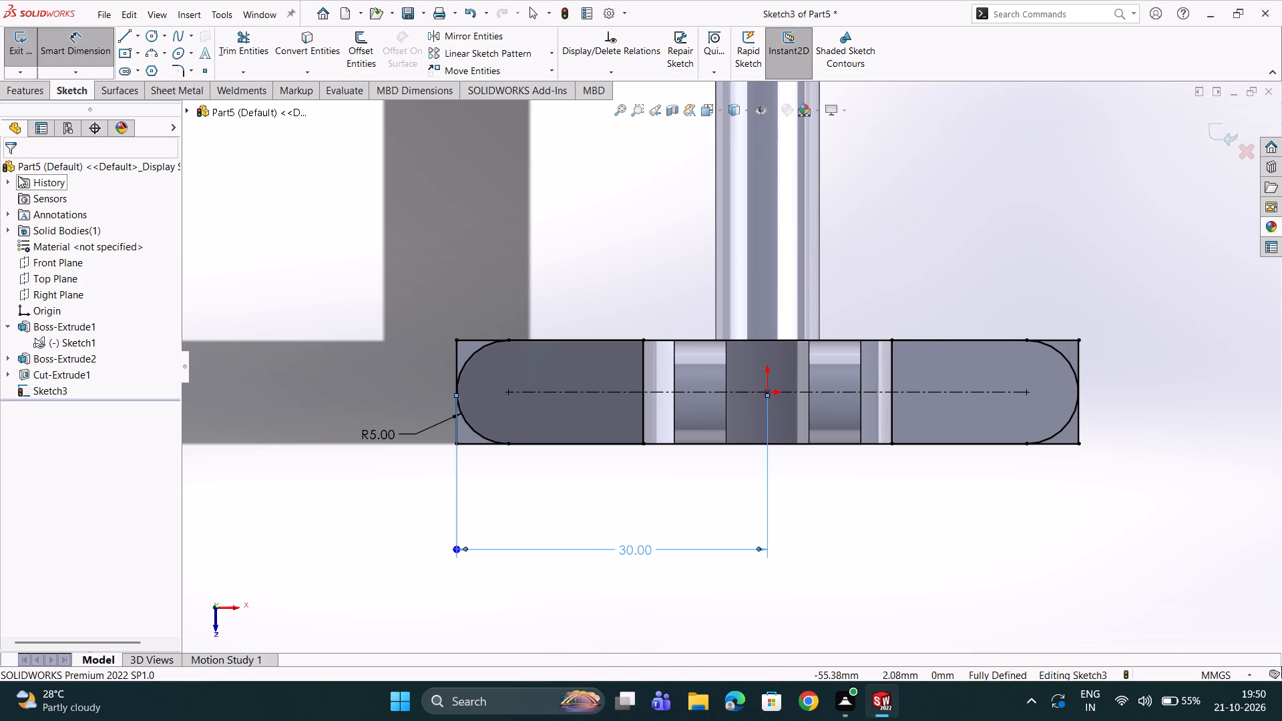
Sketch a circle on each of the slot's two arc centres, with radii of about 1.6 mm and 1.9 mm.
click(151, 33)
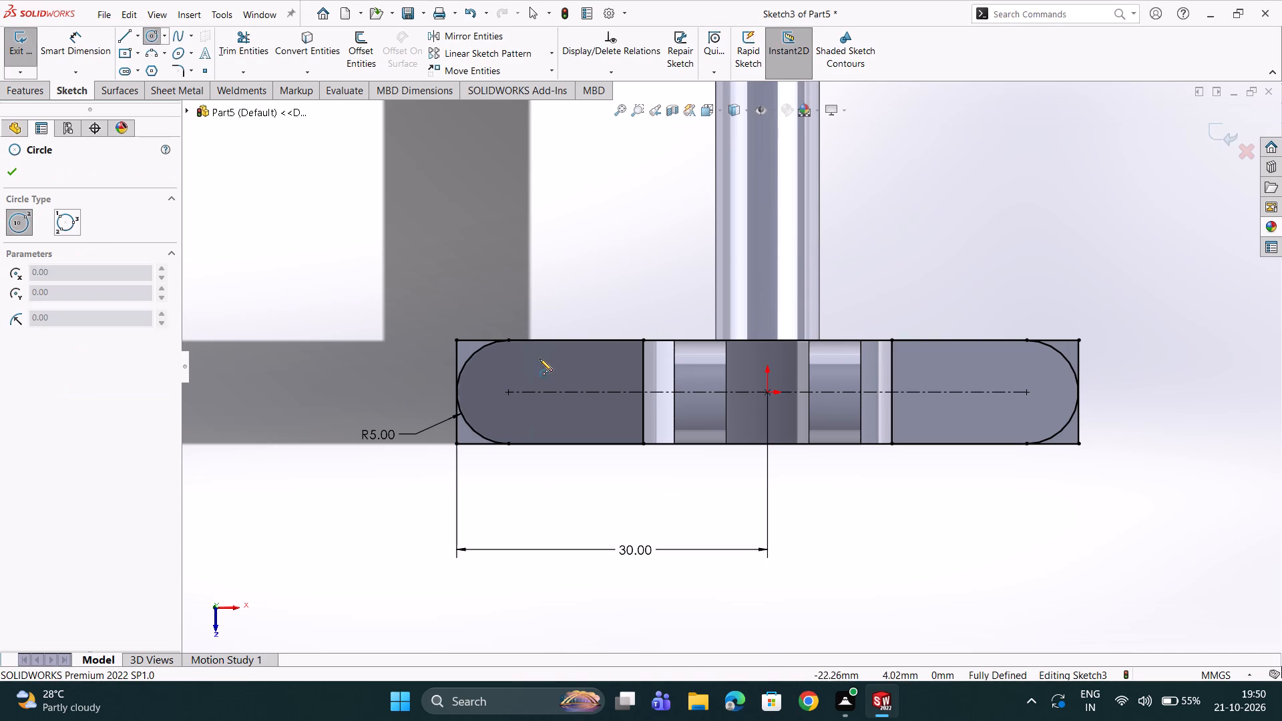
click(507, 393)
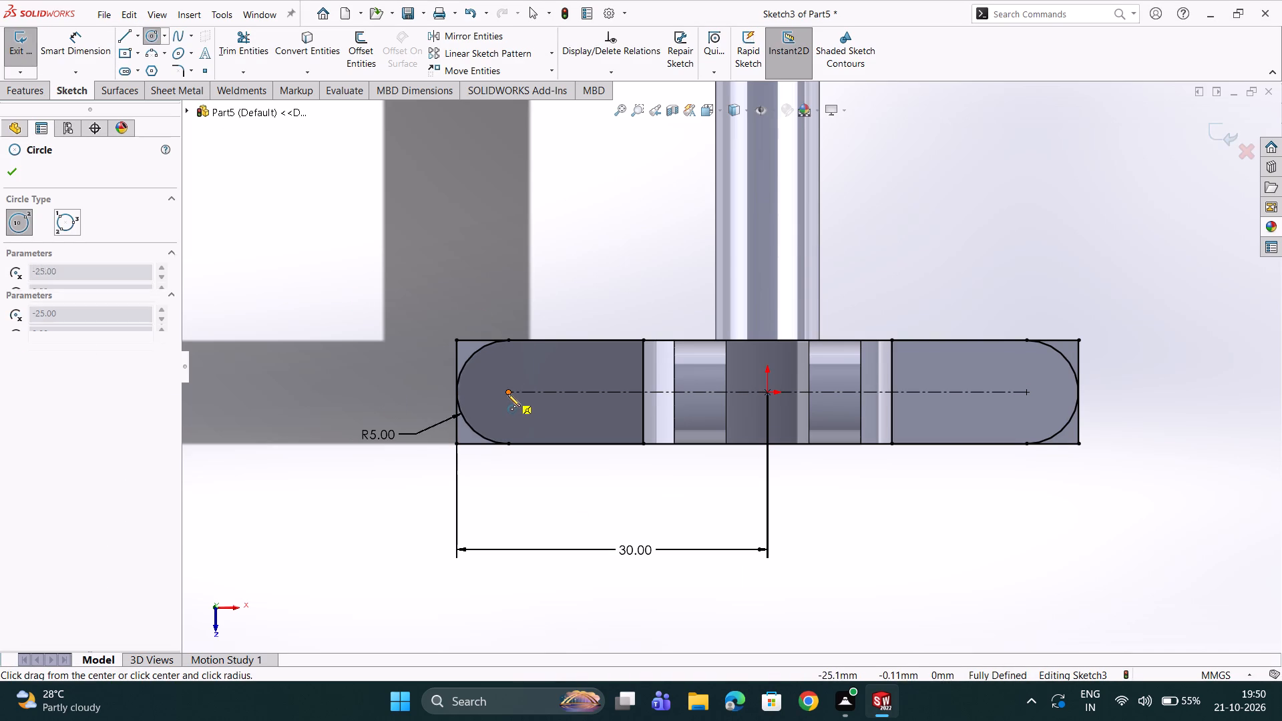
click(506, 409)
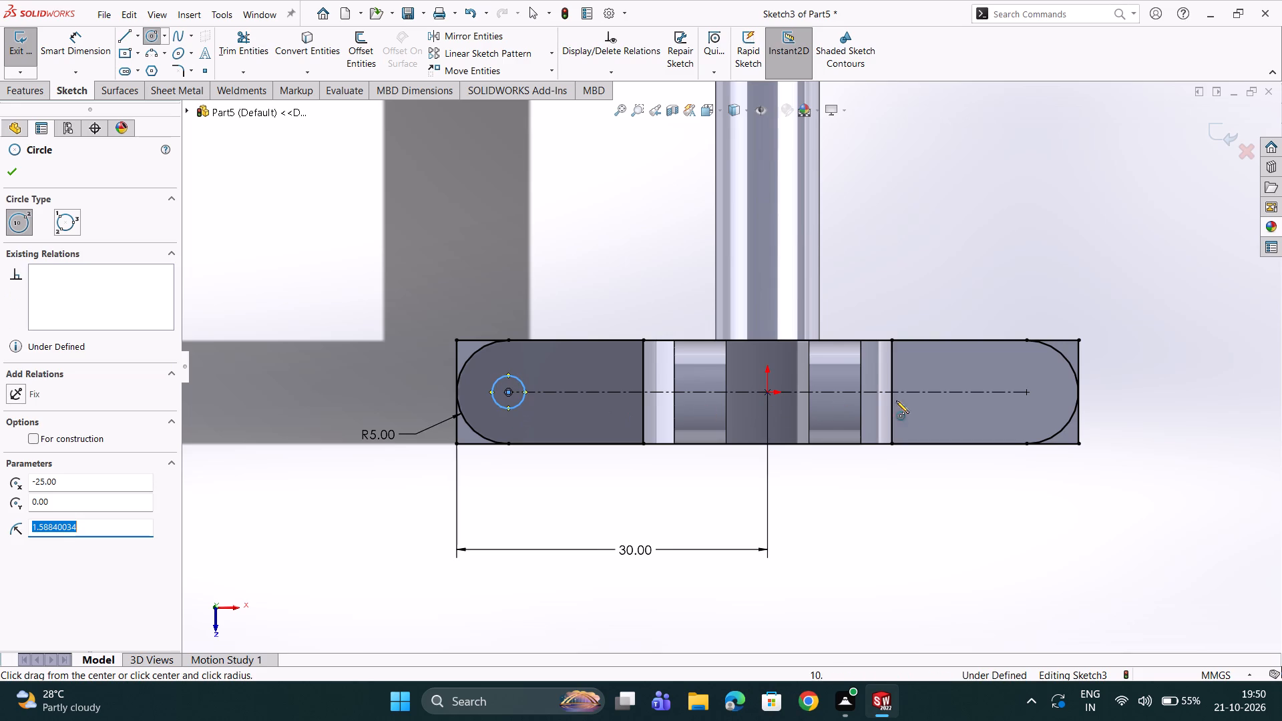
click(1028, 394)
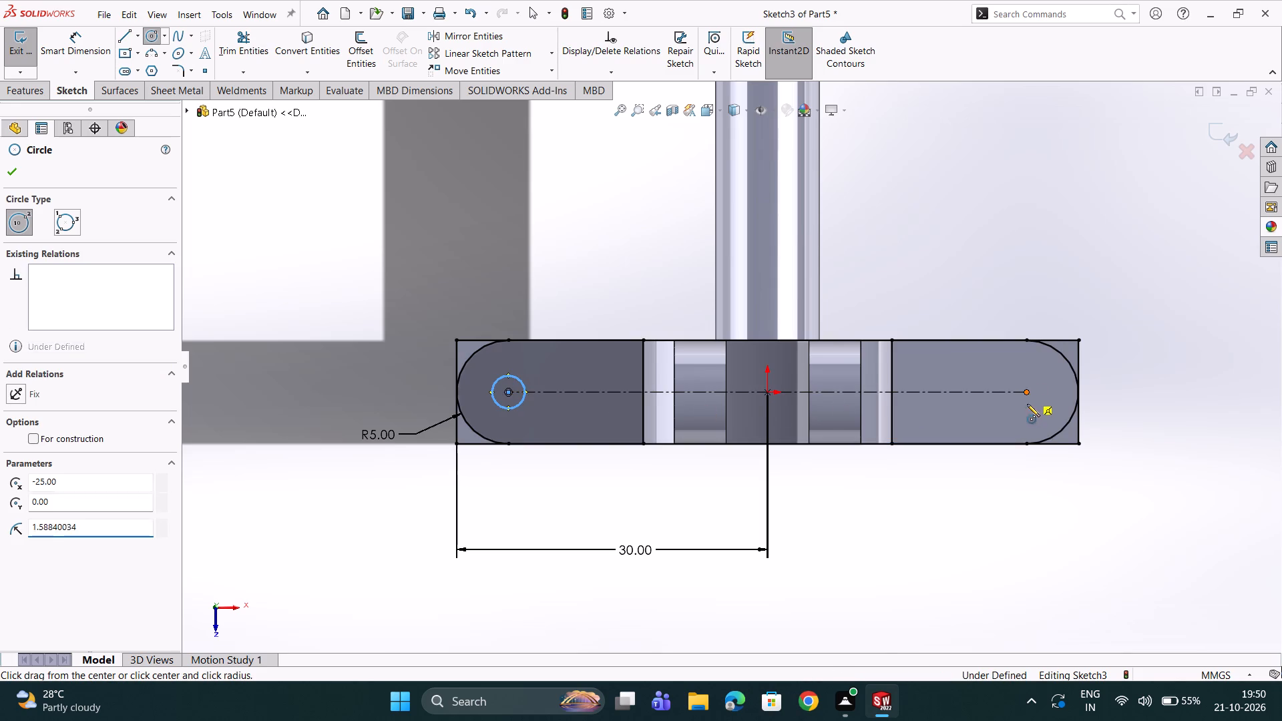
double_click(1026, 412)
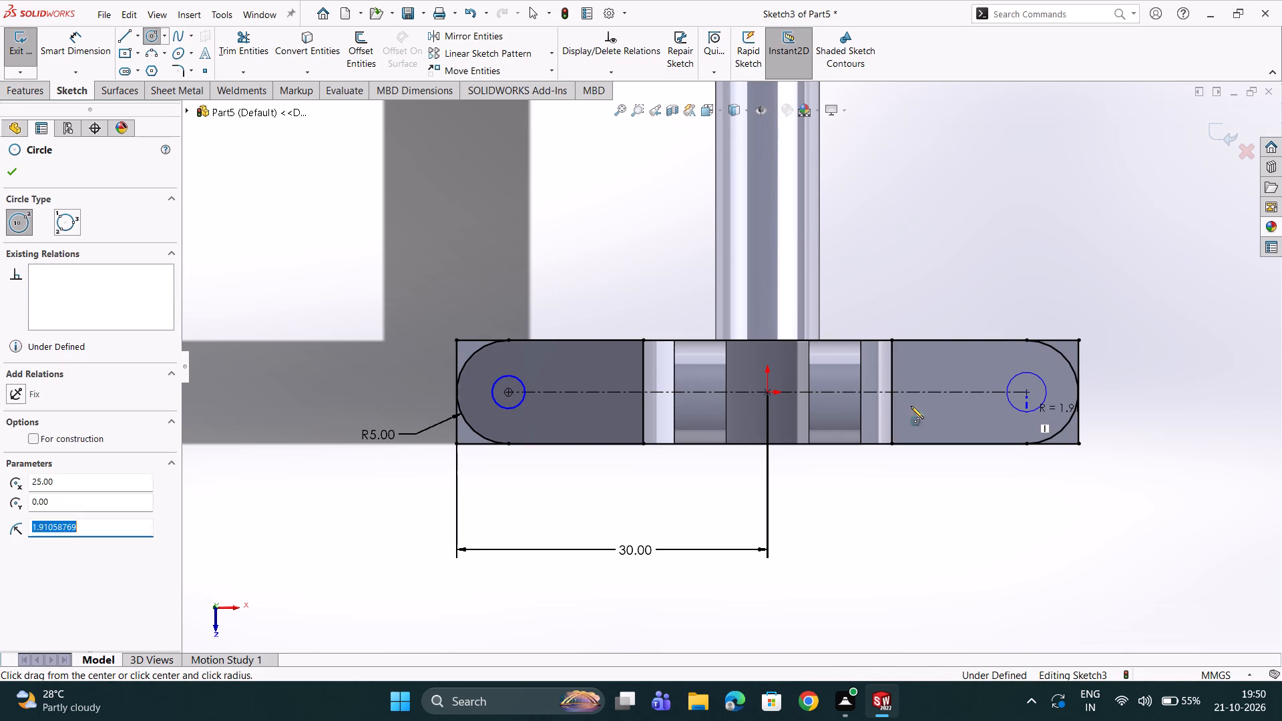
click(11, 166)
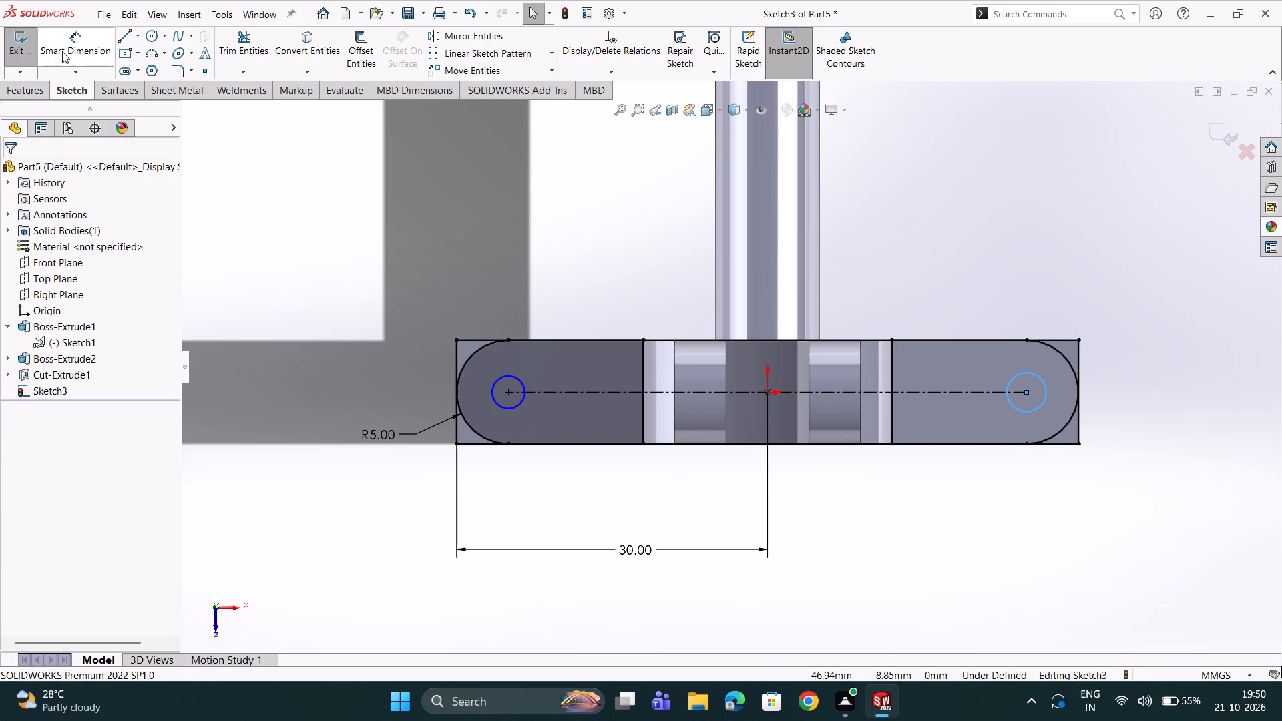
Dimension both circles at the slot's arc centres to a diameter of 3 mm.
click(62, 51)
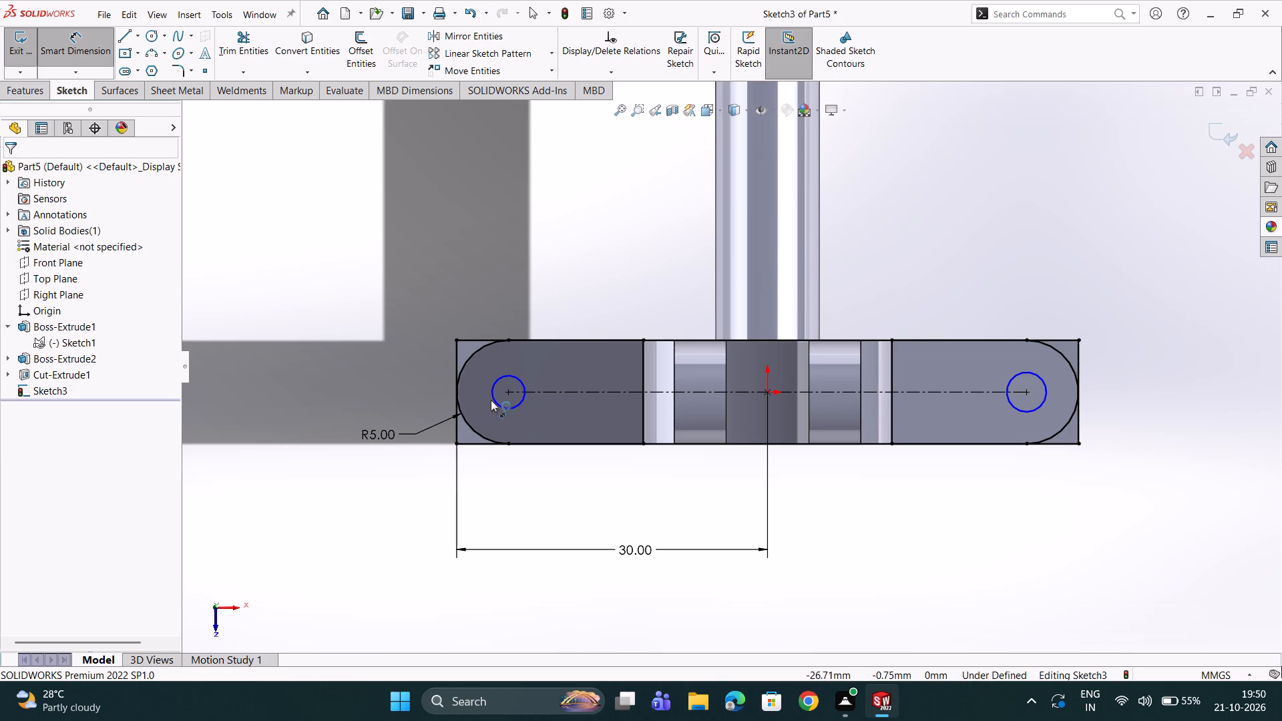
click(495, 400)
click(386, 479)
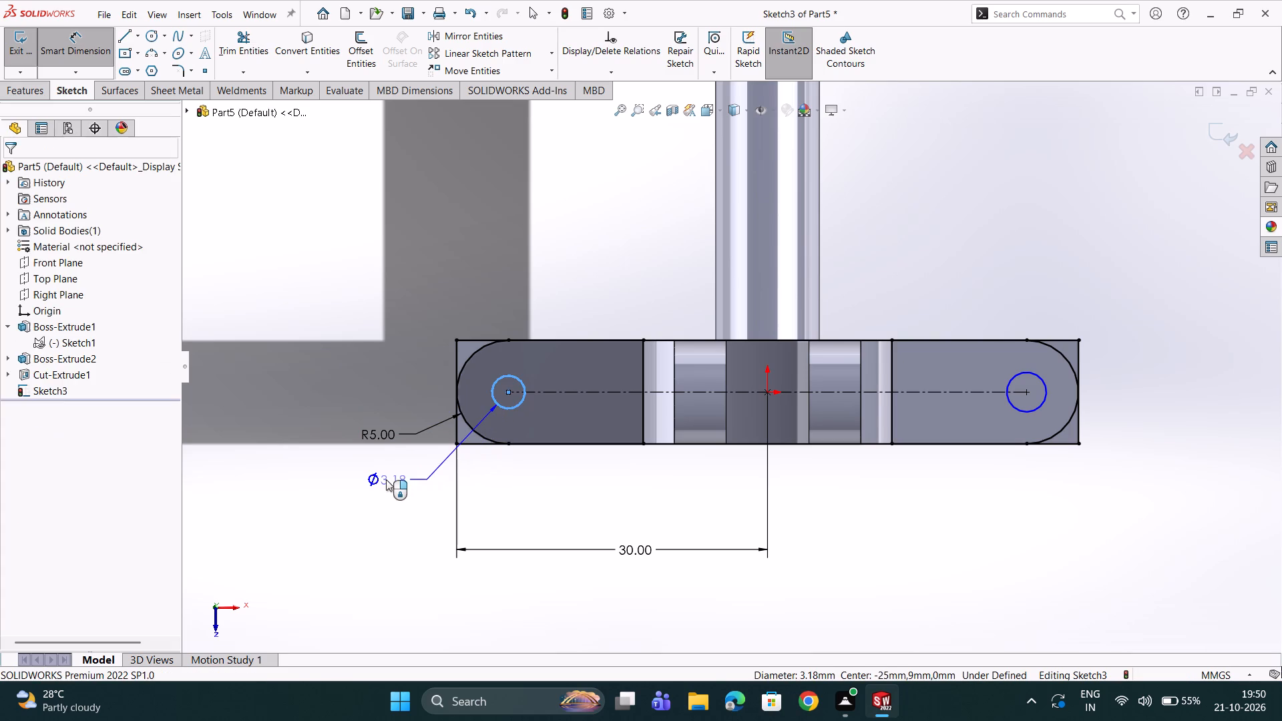
key(3)
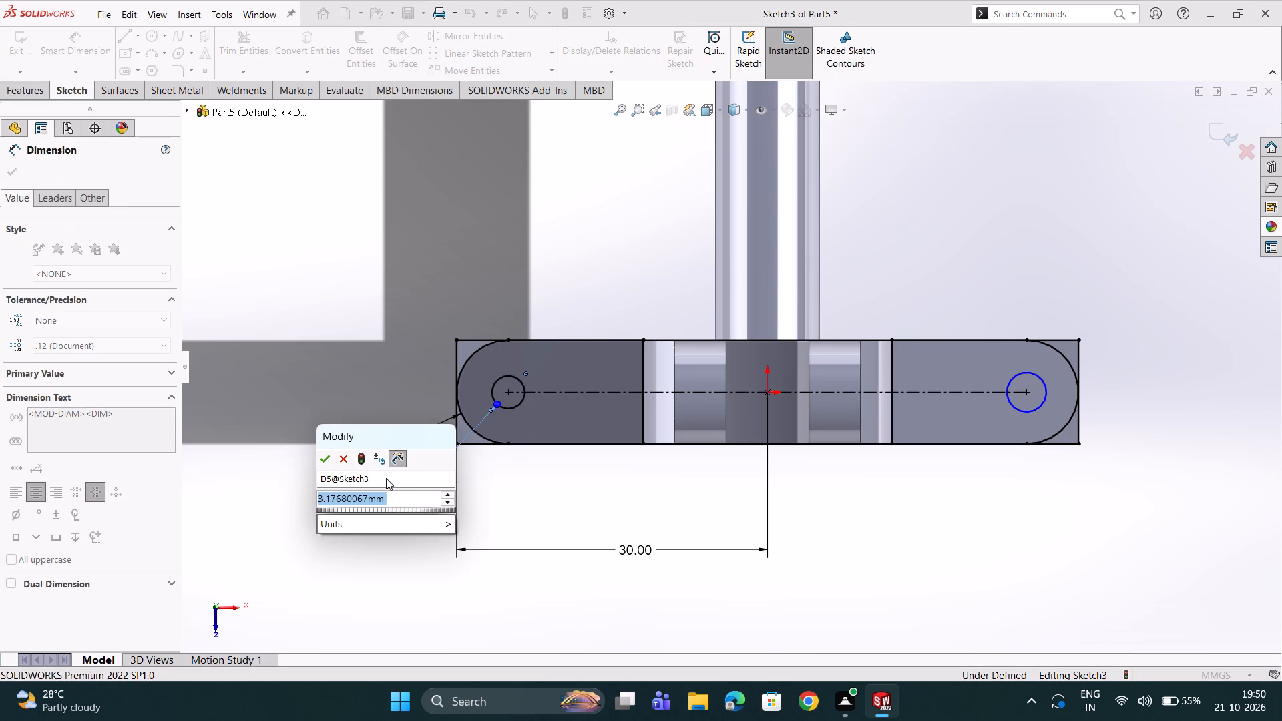
key(Return)
scroll(1134, 403, down, 1)
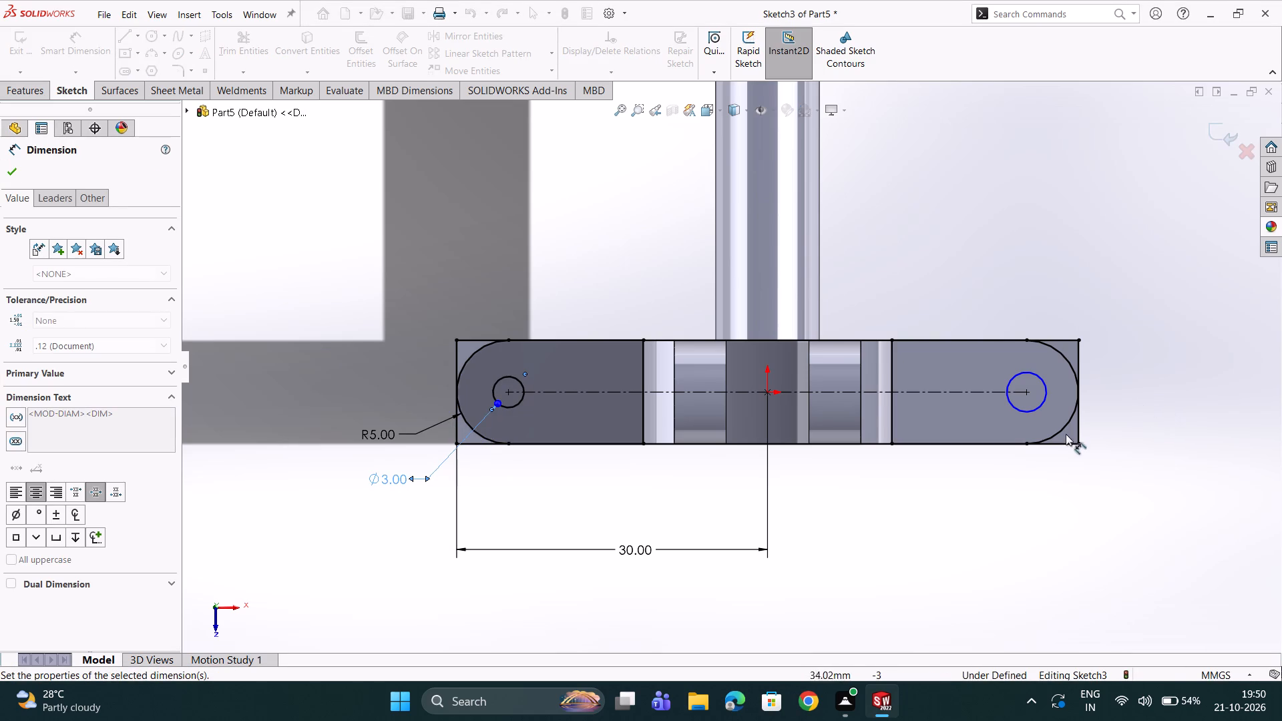
scroll(1066, 434, down, 1)
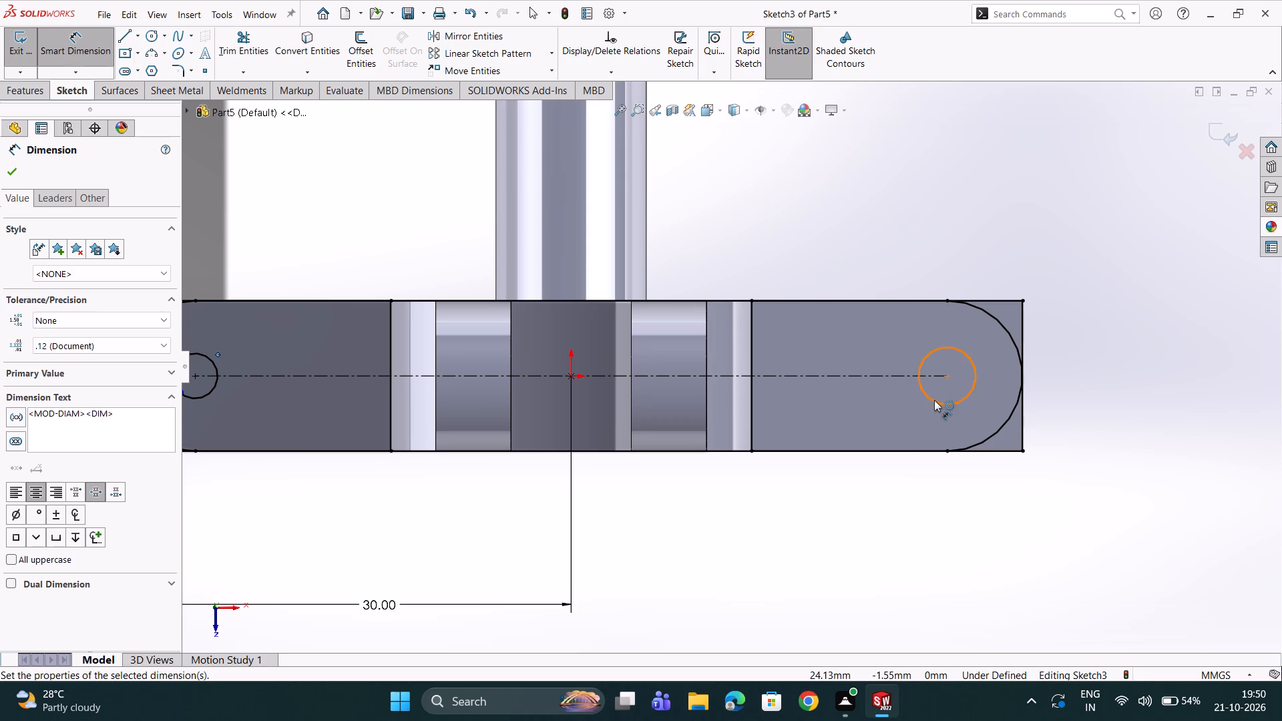
click(935, 401)
click(900, 507)
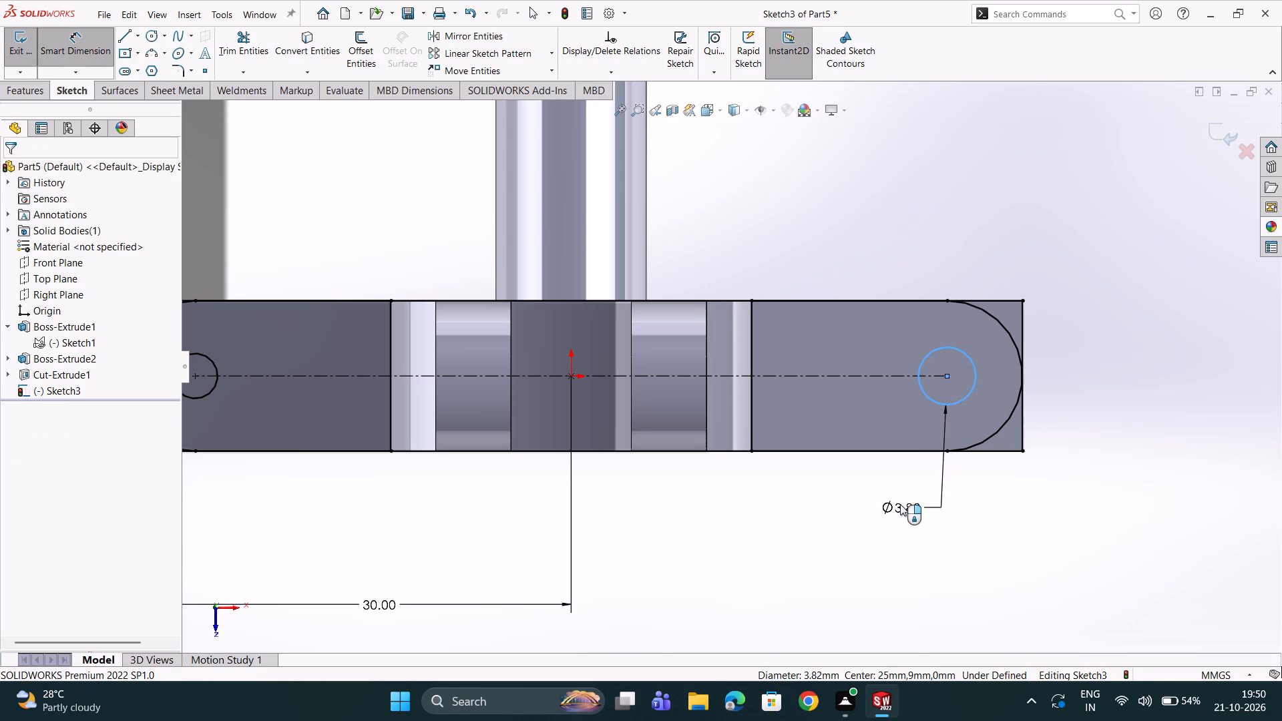
key(3)
key(Return)
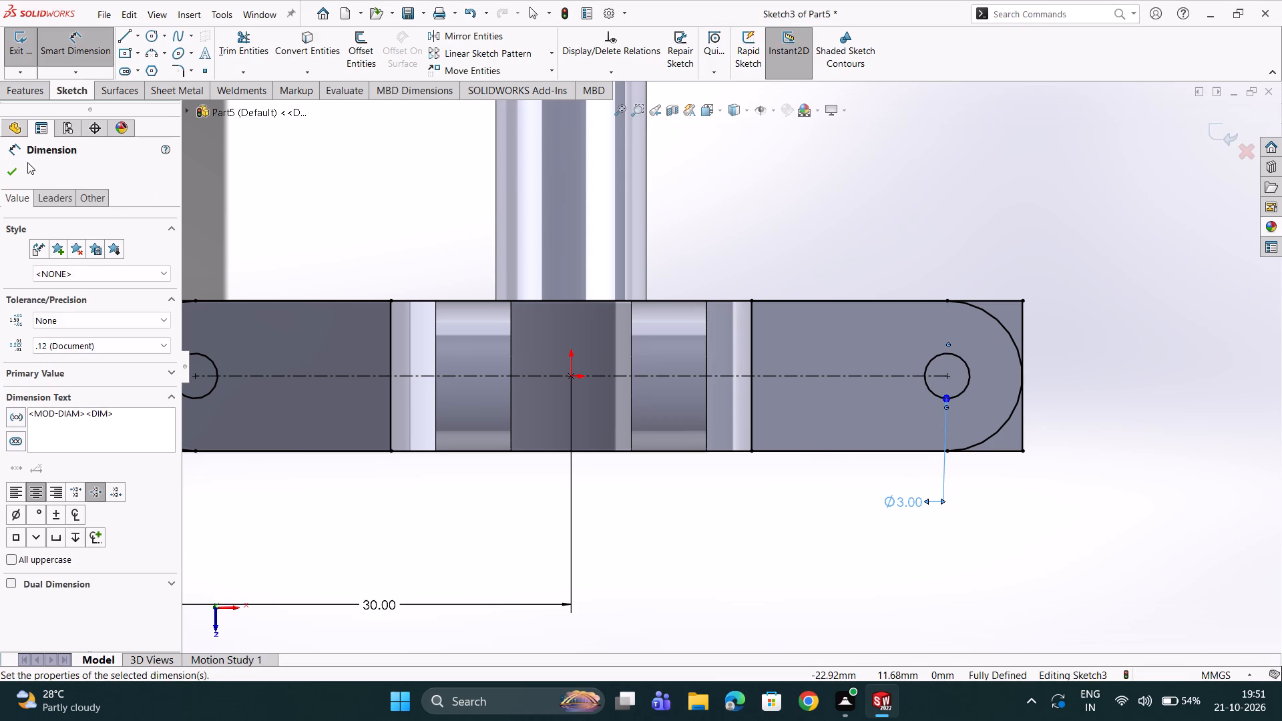
click(11, 174)
Exit the sketch and cut the two circles and four corner regions outside the slot ends with a Through All Extruded Cut.
scroll(302, 308, up, 3)
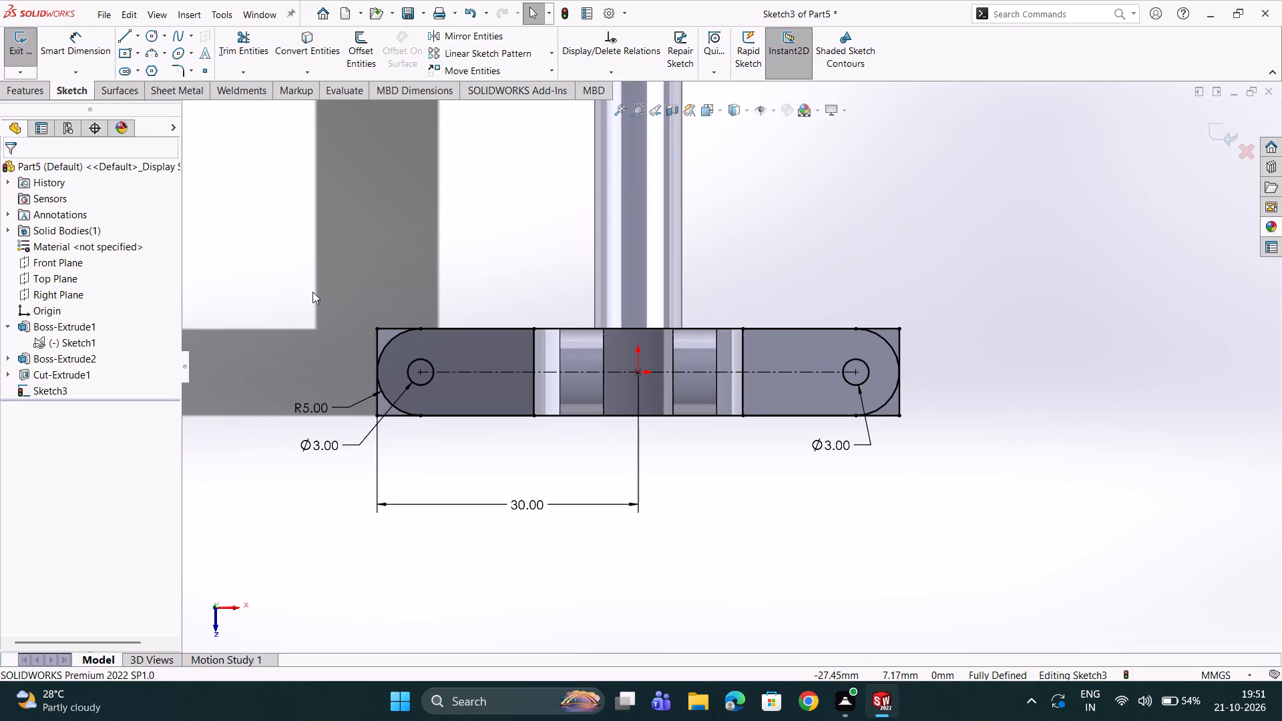
click(22, 41)
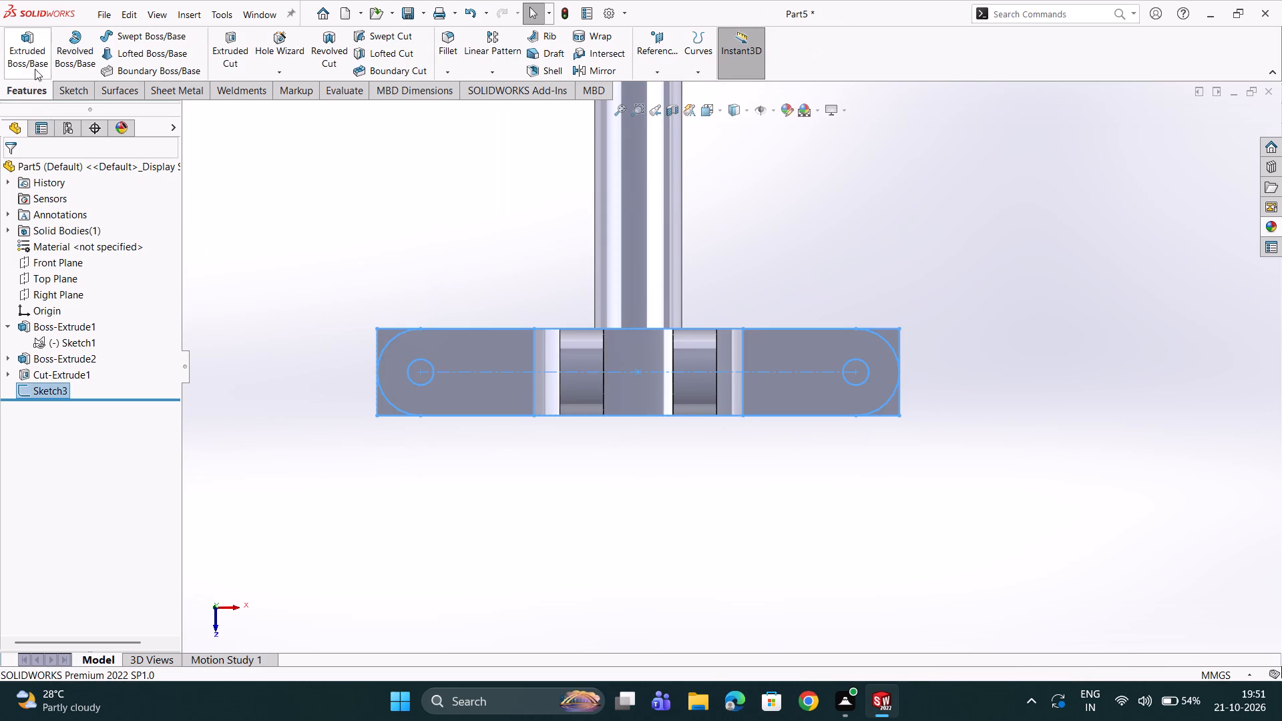
click(235, 47)
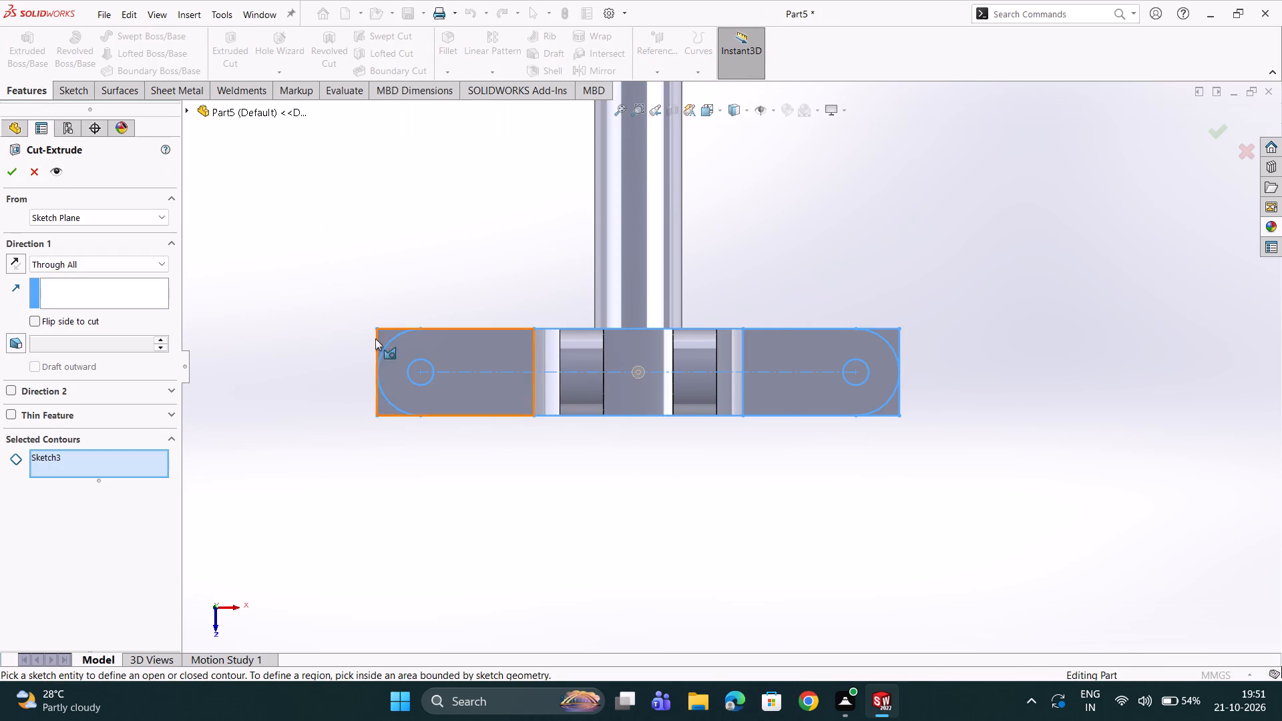
scroll(375, 338, down, 2)
scroll(420, 388, down, 1)
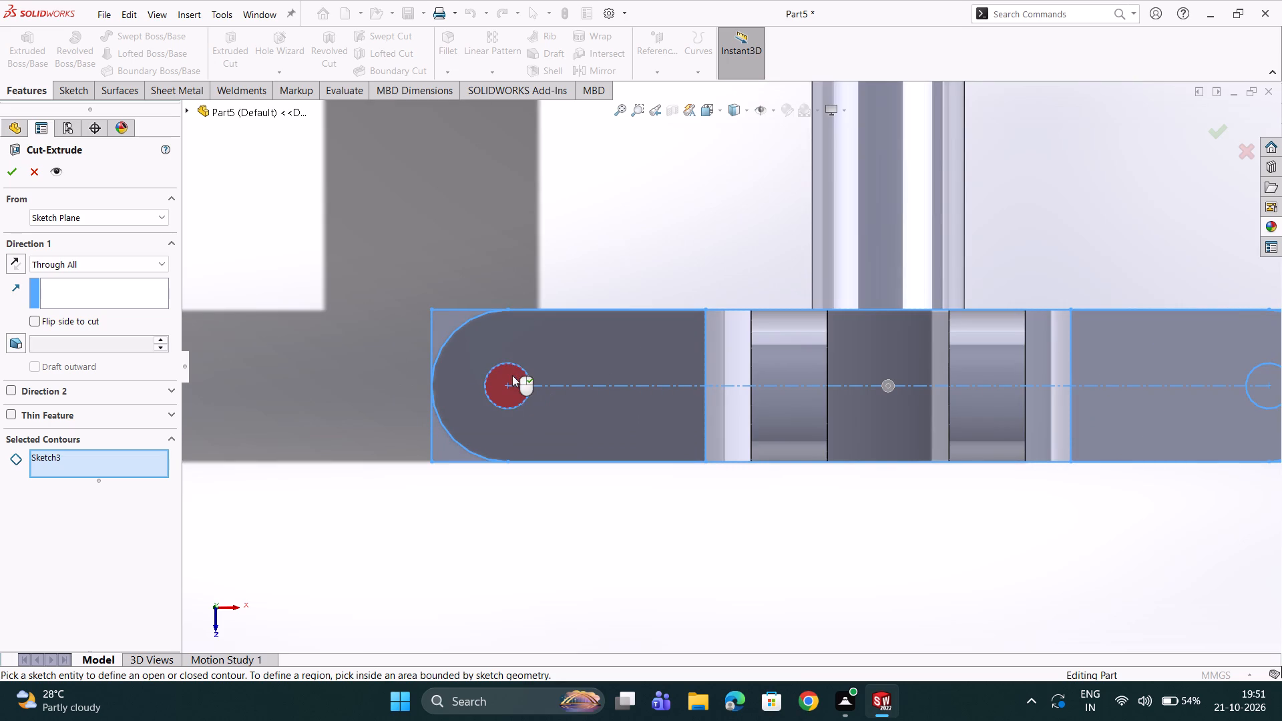
click(512, 377)
click(448, 318)
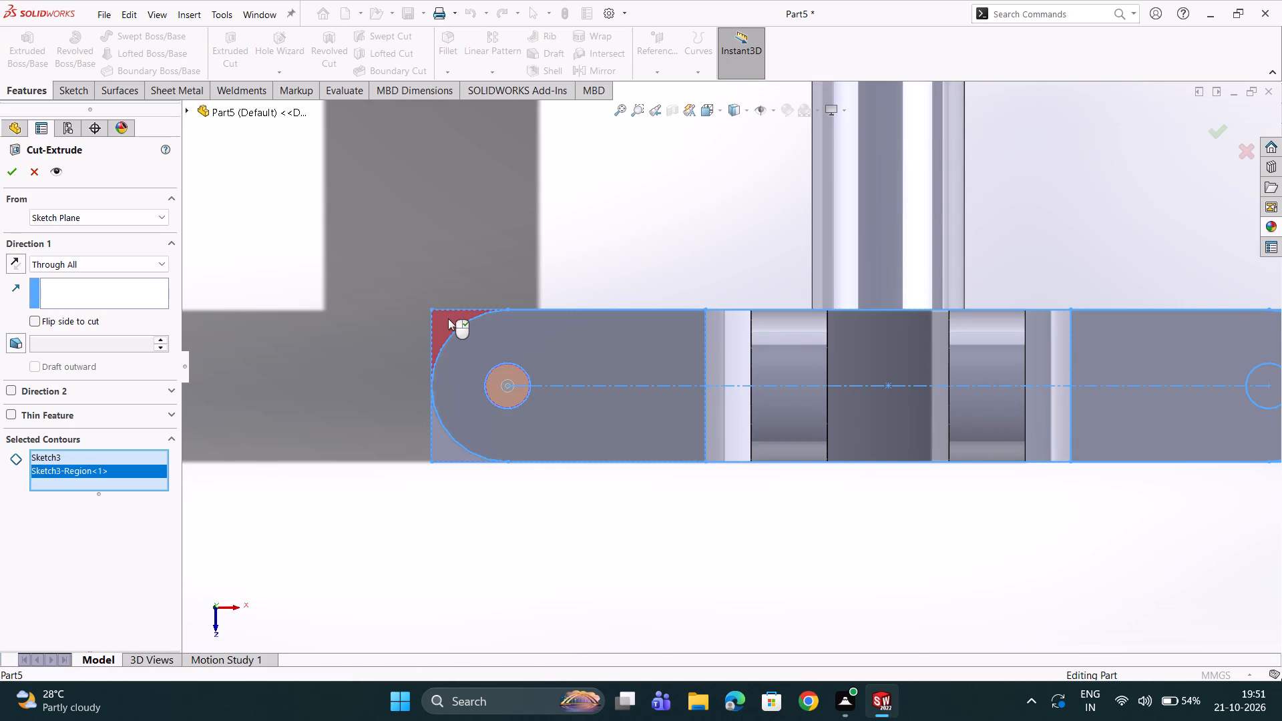
click(437, 434)
scroll(448, 435, up, 4)
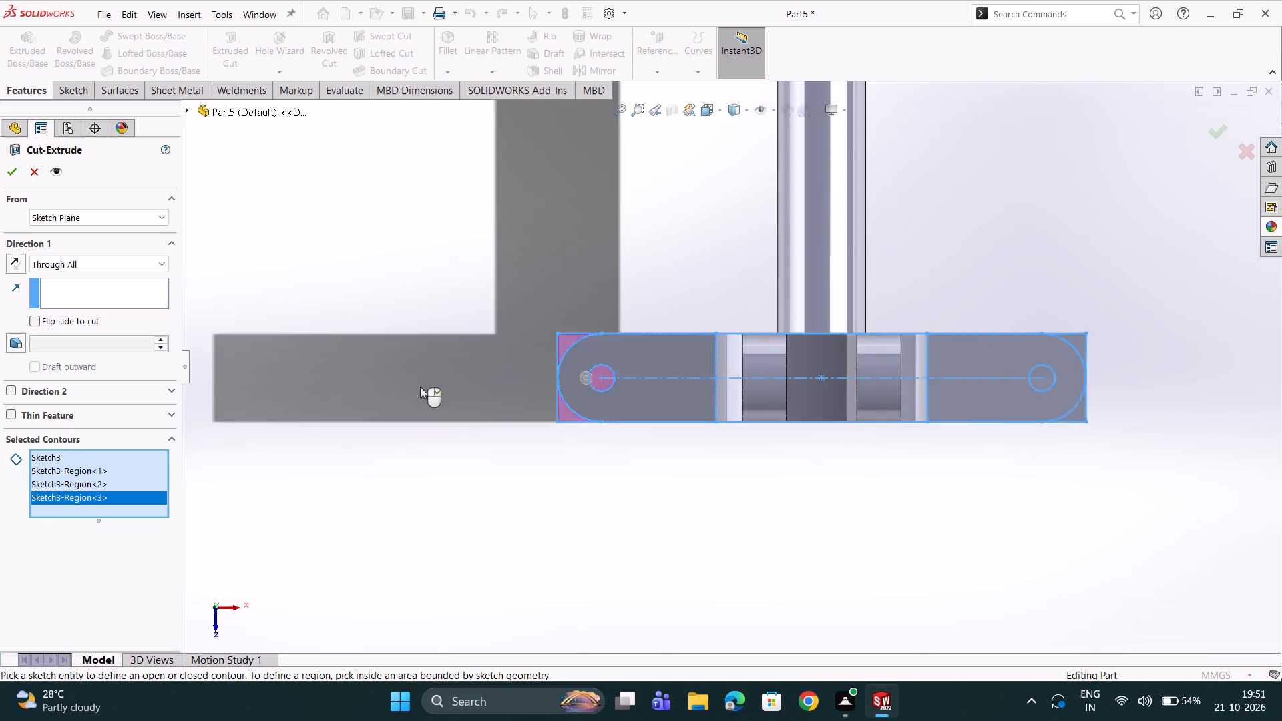
scroll(1040, 387, down, 1)
scroll(968, 383, down, 3)
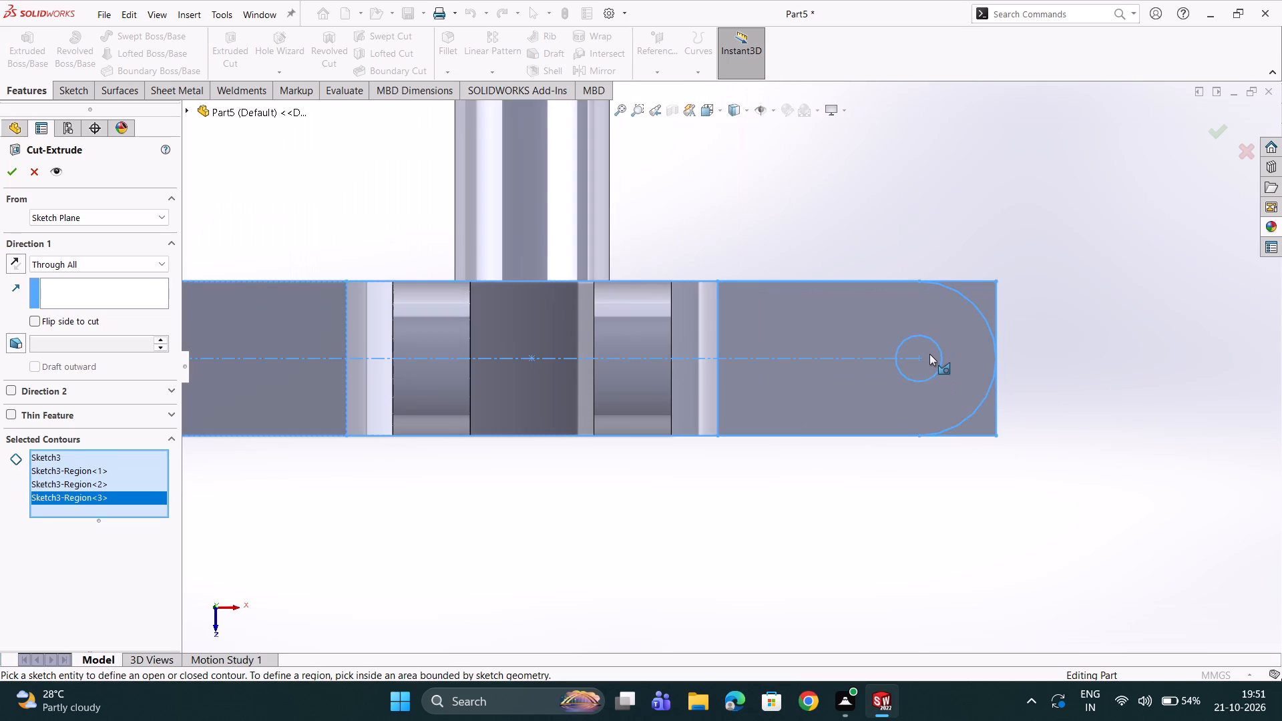
click(917, 369)
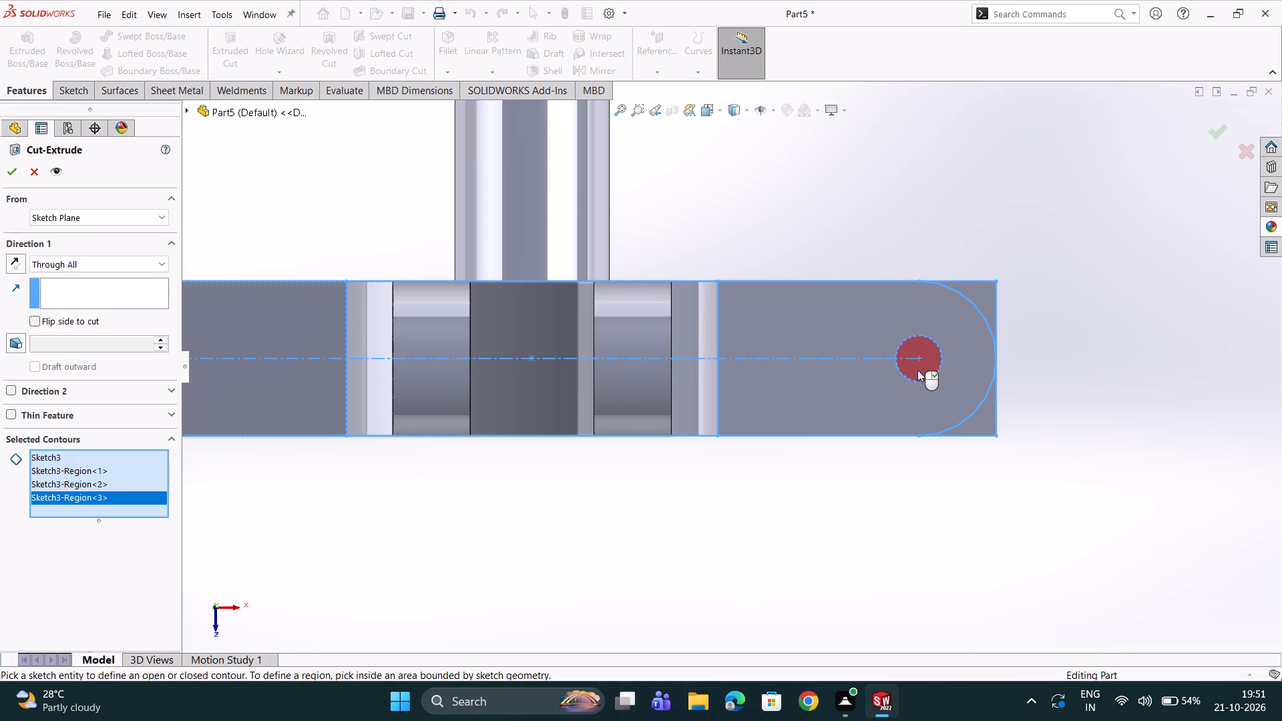
click(978, 431)
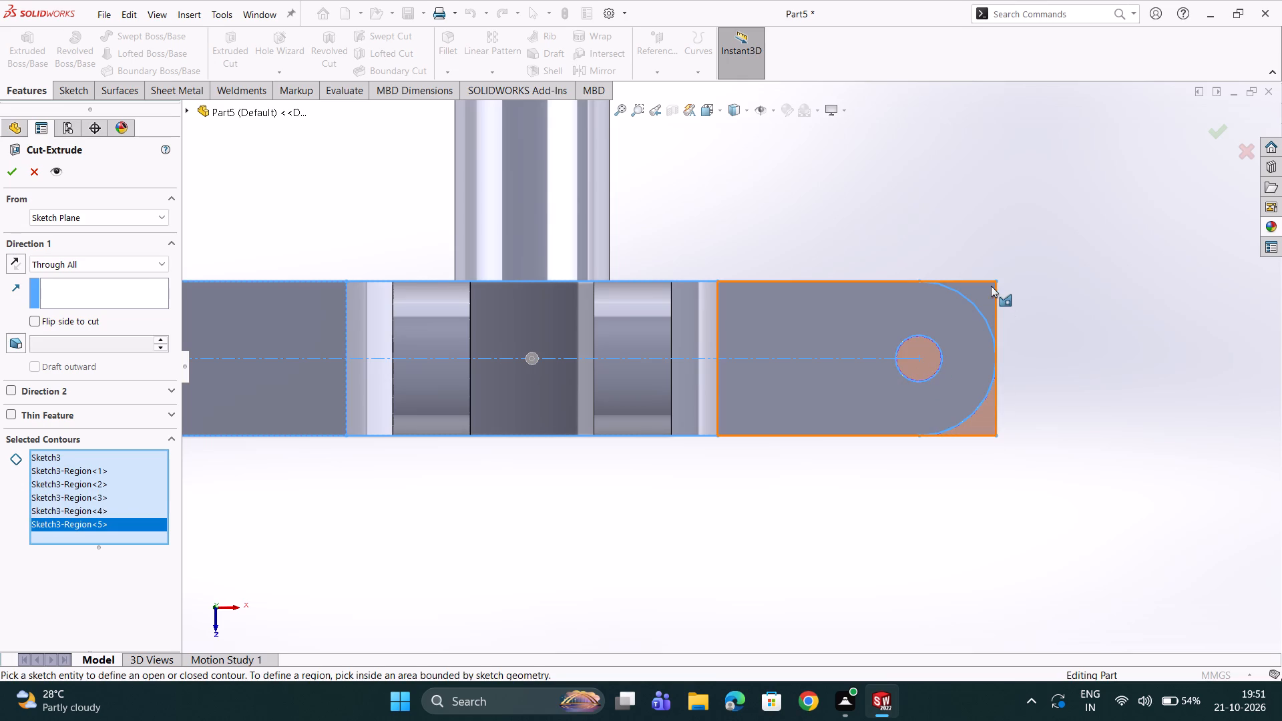
click(984, 296)
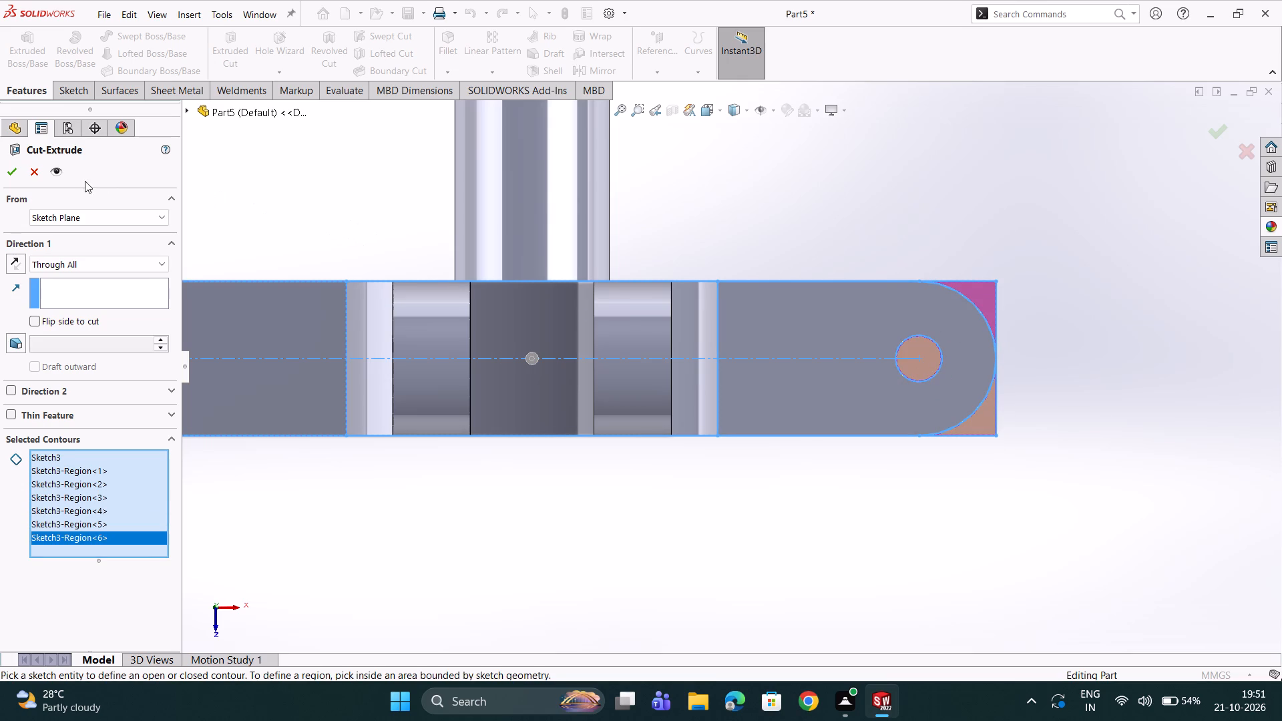
click(14, 172)
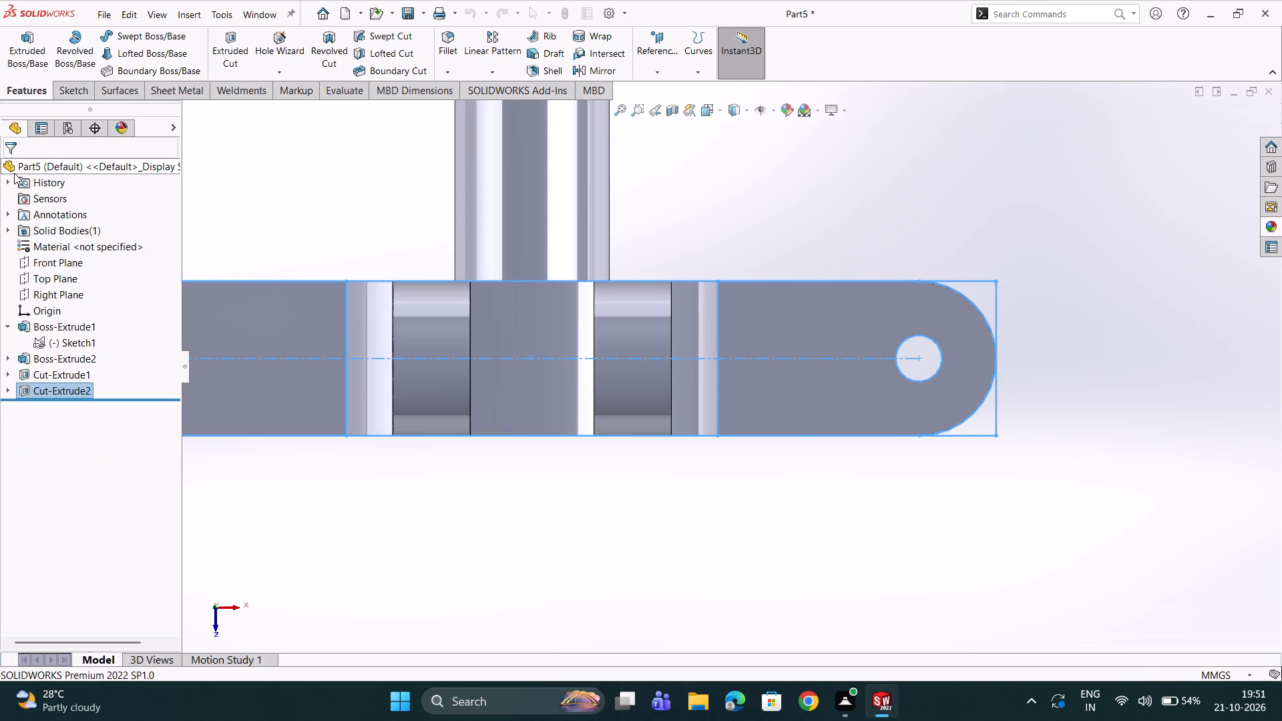
Examine the rounded ends and holes on all the side arms around the hub.
scroll(380, 297, up, 4)
click(468, 286)
middle_drag(483, 284, 542, 271)
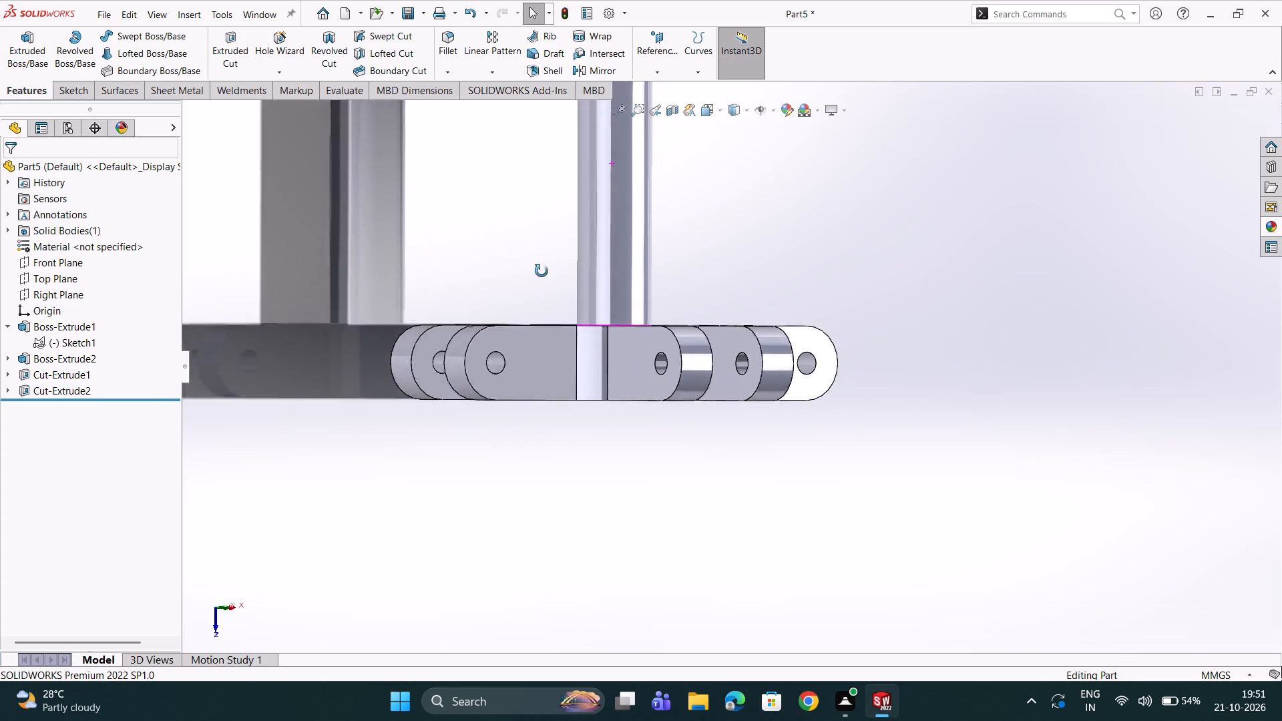
middle_drag(542, 271, 523, 125)
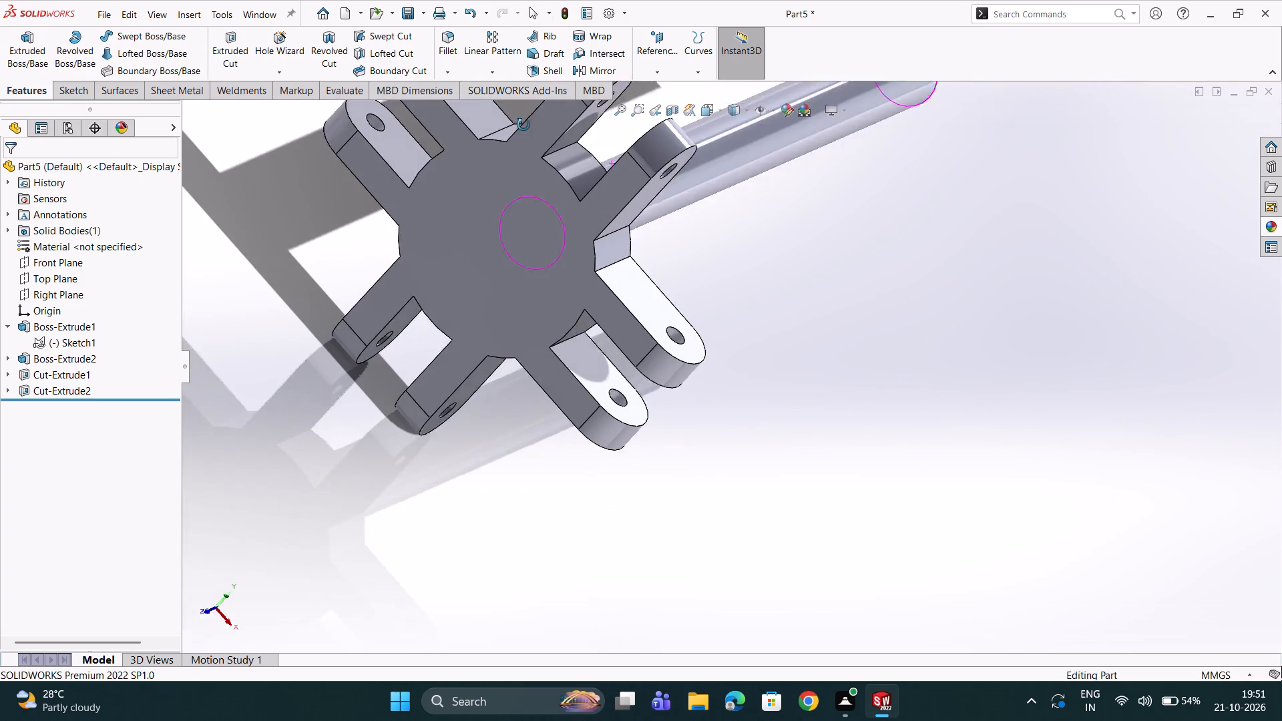
middle_drag(523, 125, 526, 126)
scroll(526, 126, up, 1)
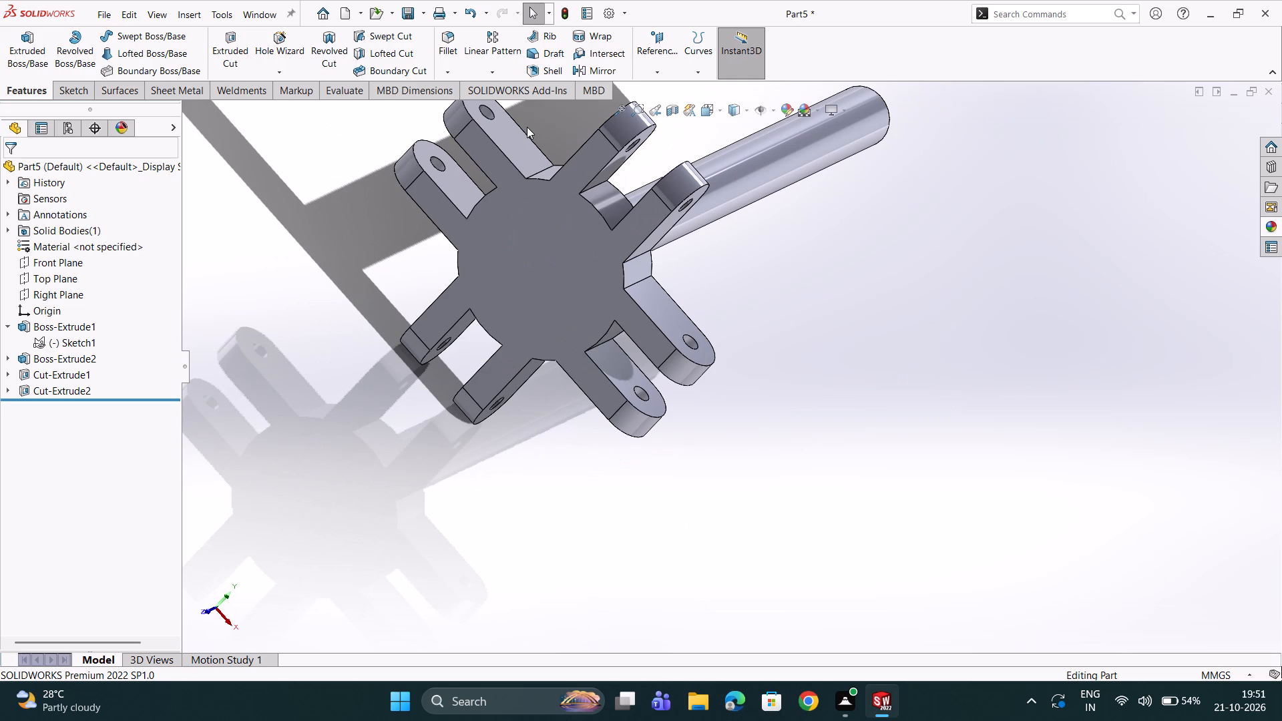
scroll(540, 234, up, 2)
scroll(682, 369, down, 2)
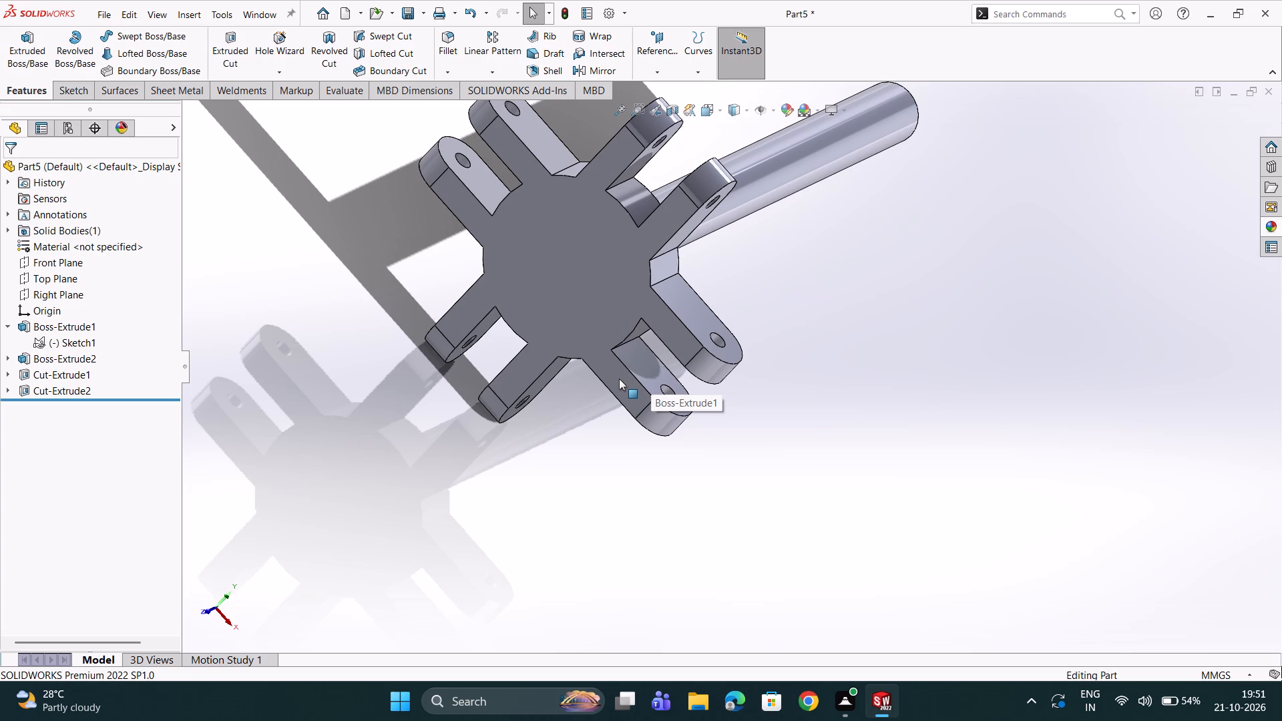
Apply the candy apple red painted appearance to the whole part.
scroll(624, 389, up, 1)
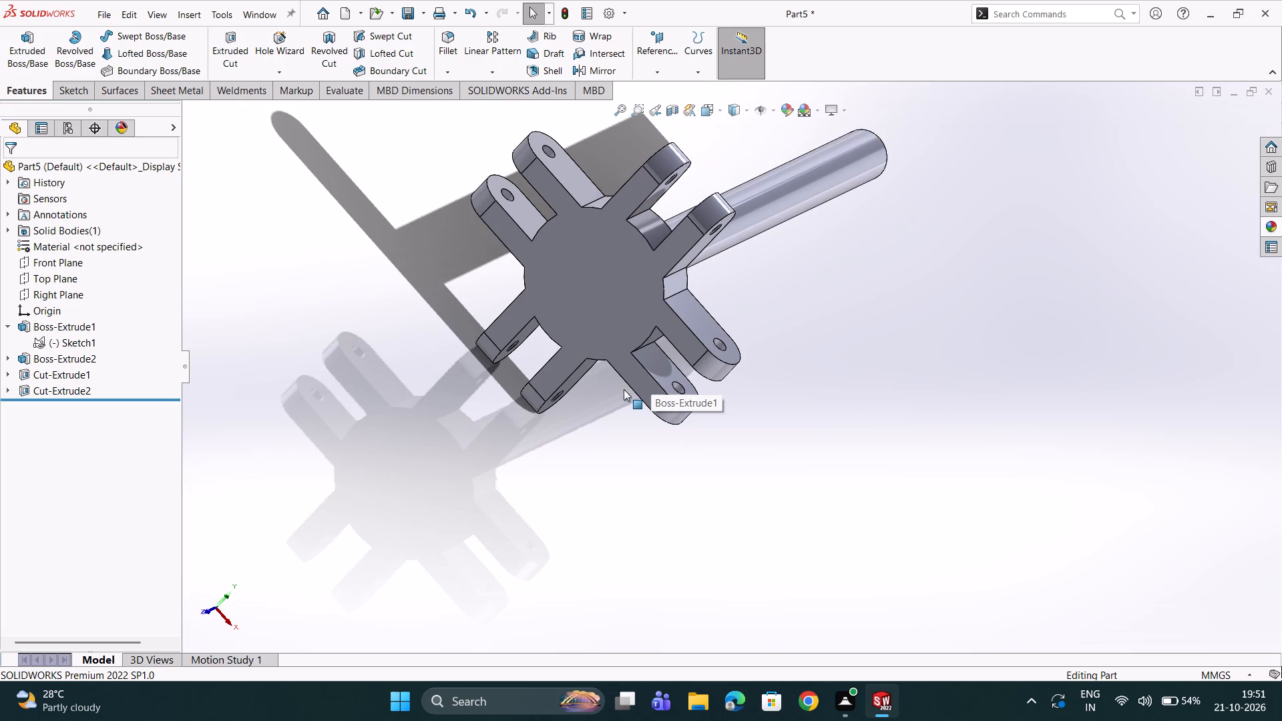
scroll(664, 370, up, 1)
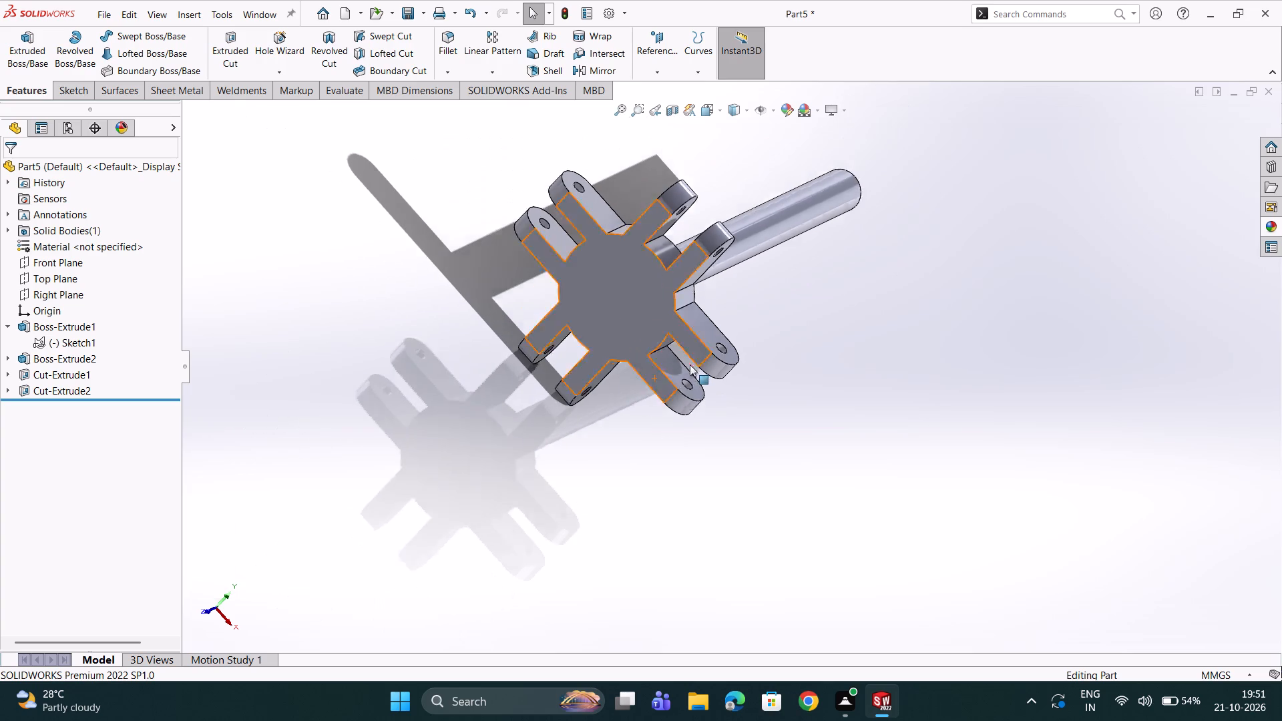
scroll(690, 365, up, 1)
middle_drag(771, 332, 608, 344)
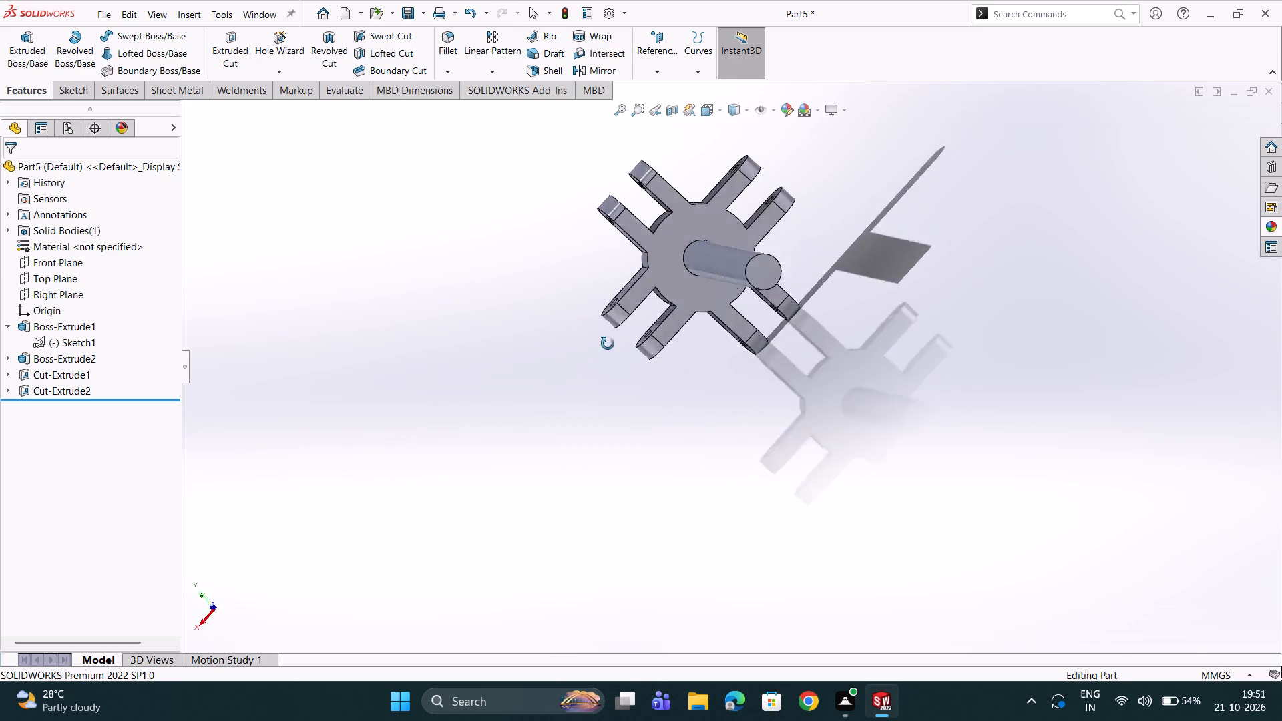
middle_drag(608, 344, 640, 338)
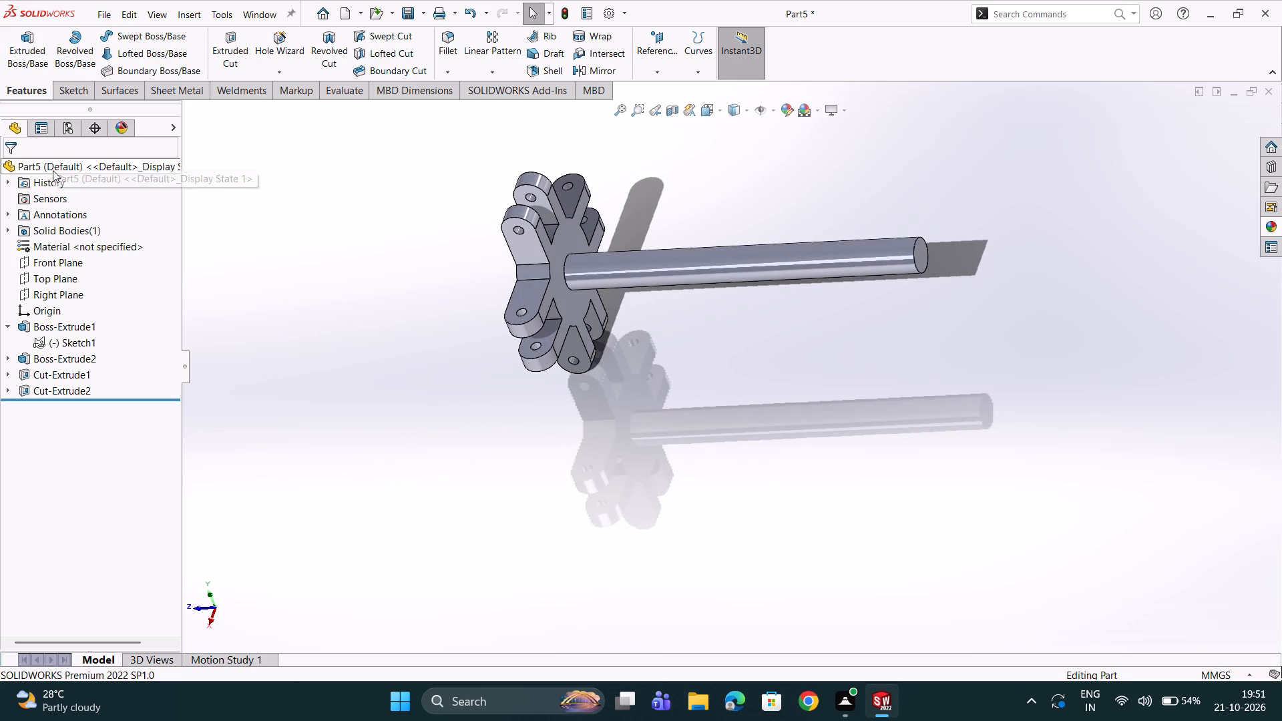
click(53, 171)
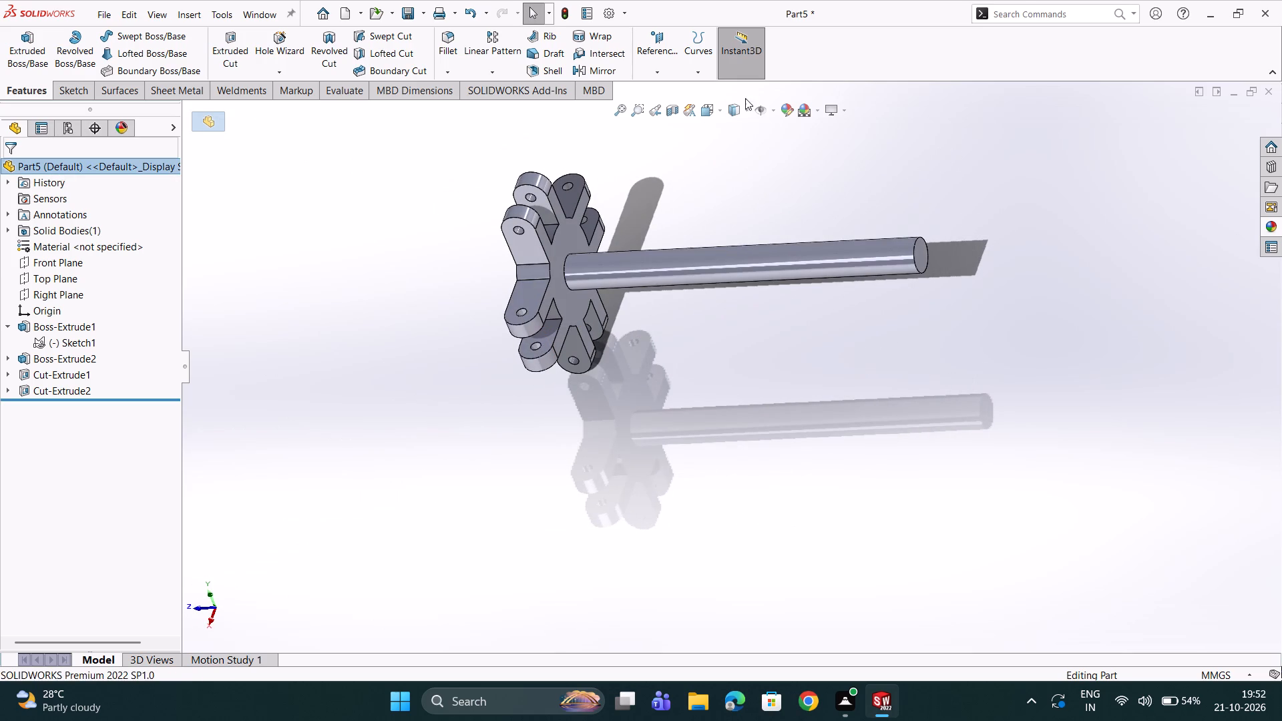
click(789, 107)
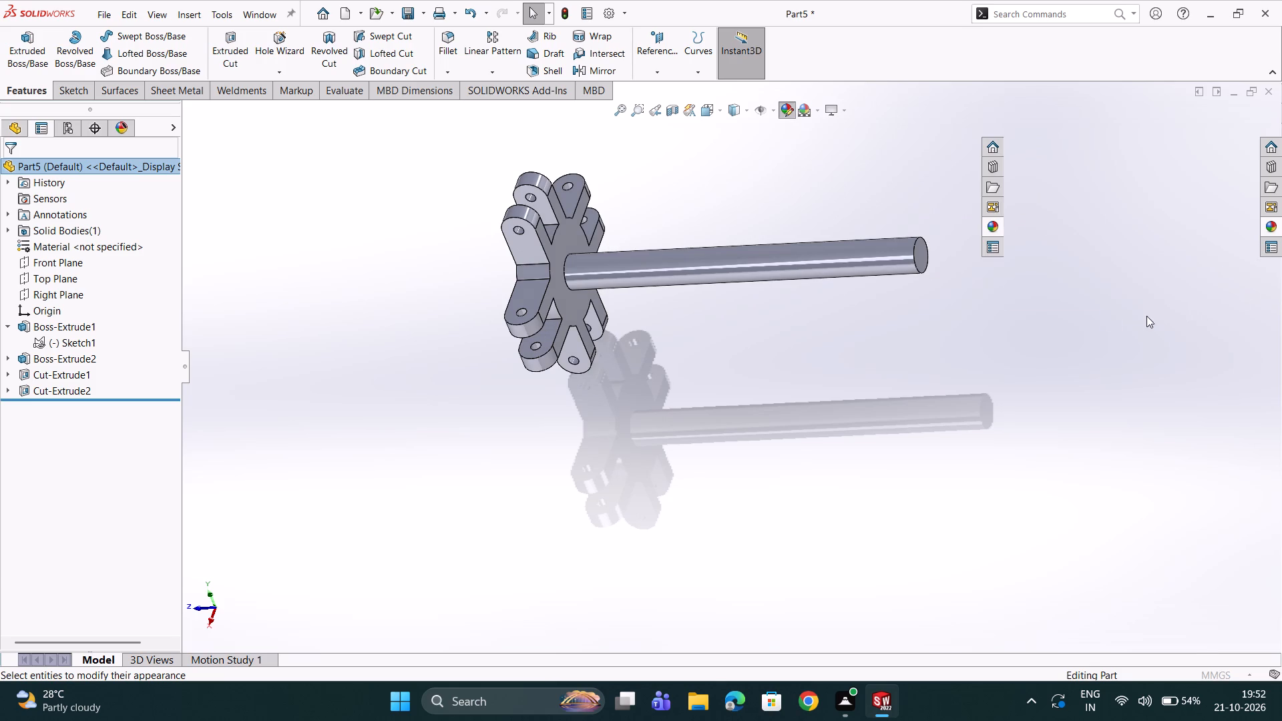
scroll(1058, 189, down, 2)
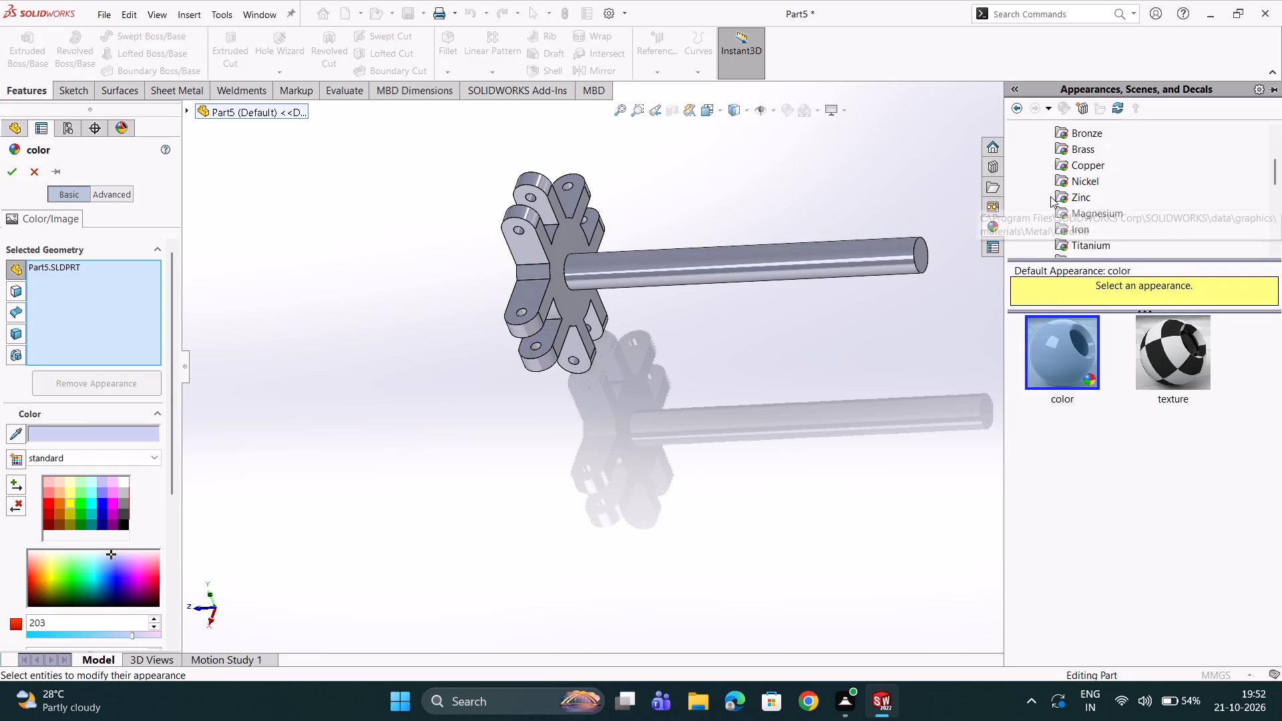
scroll(1050, 196, down, 4)
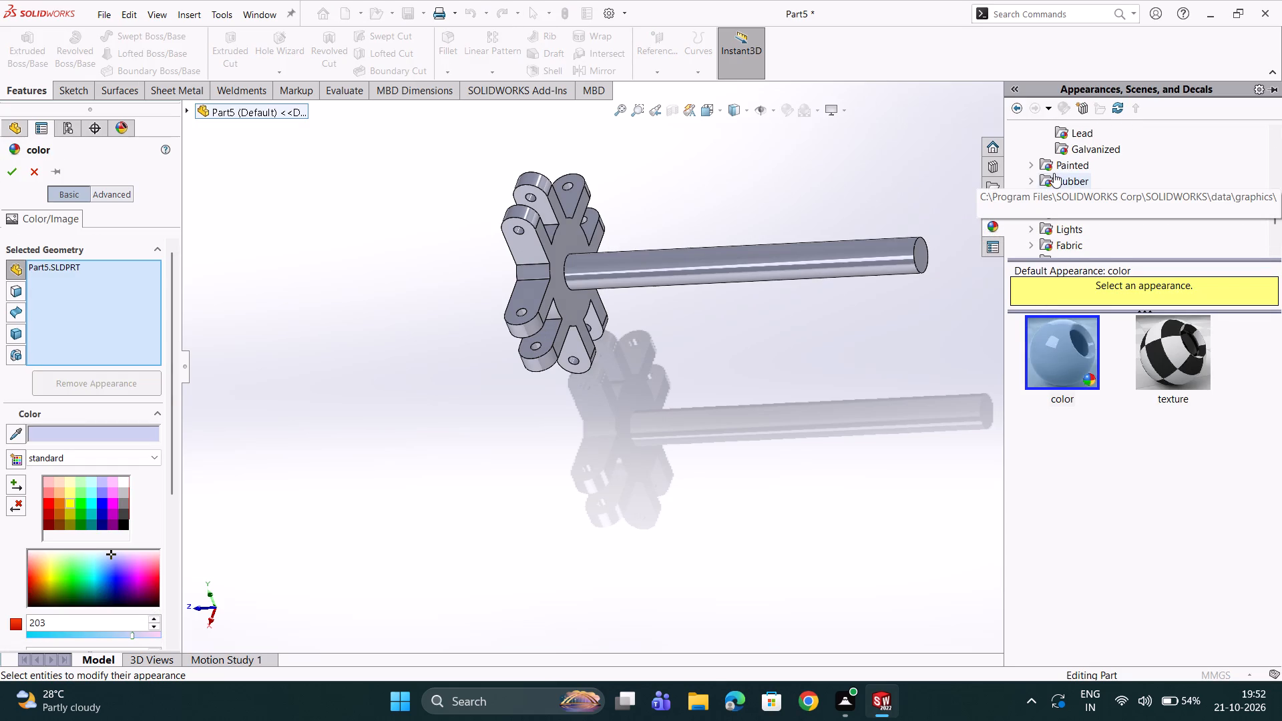
click(1057, 162)
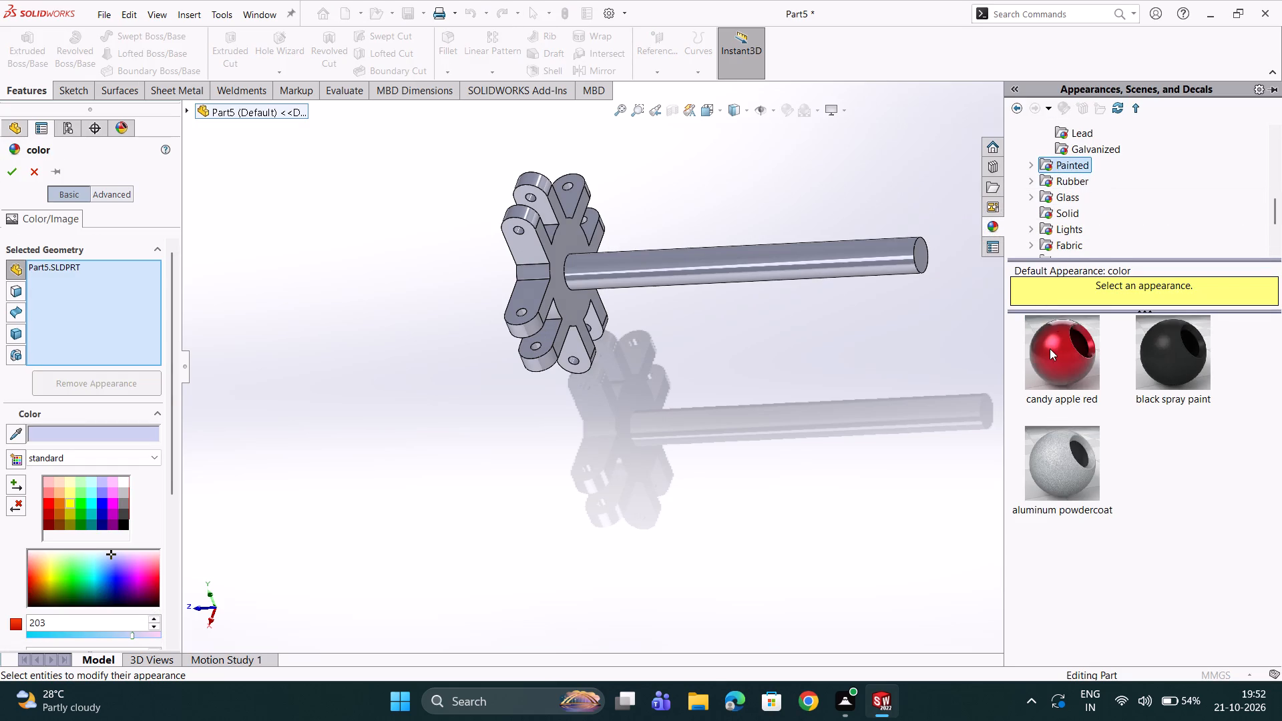
click(1050, 349)
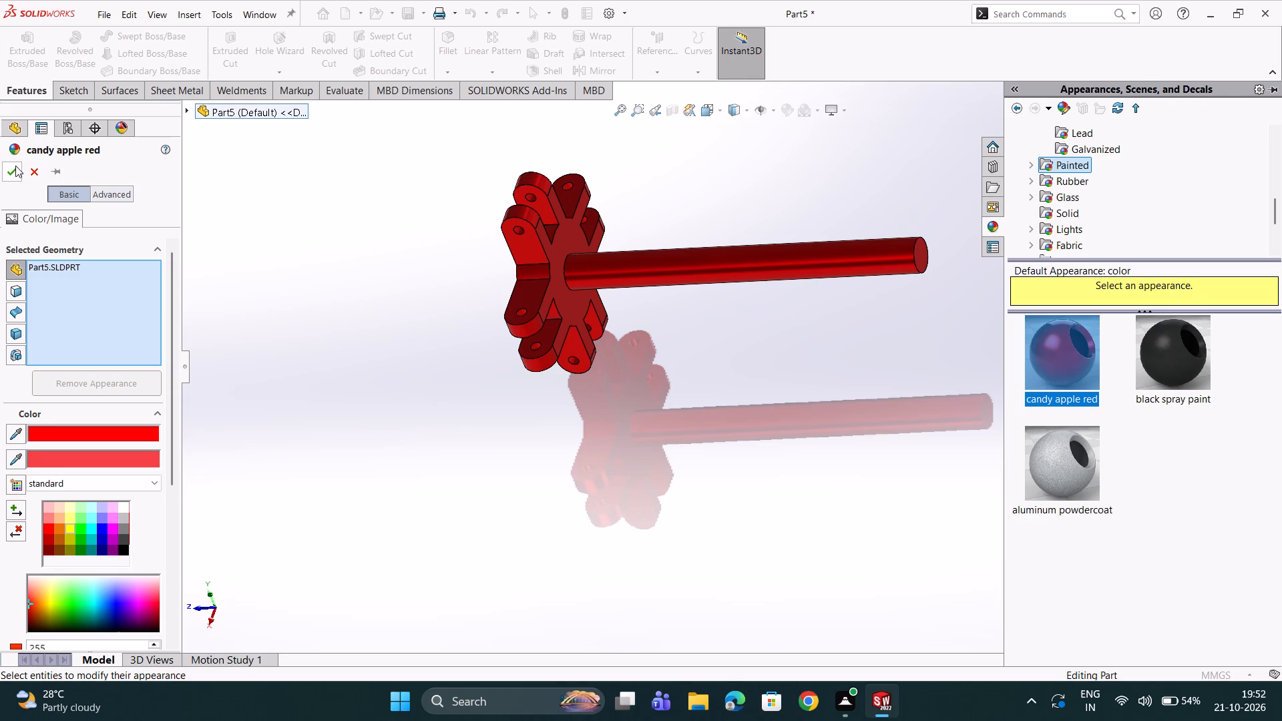
click(12, 171)
click(274, 233)
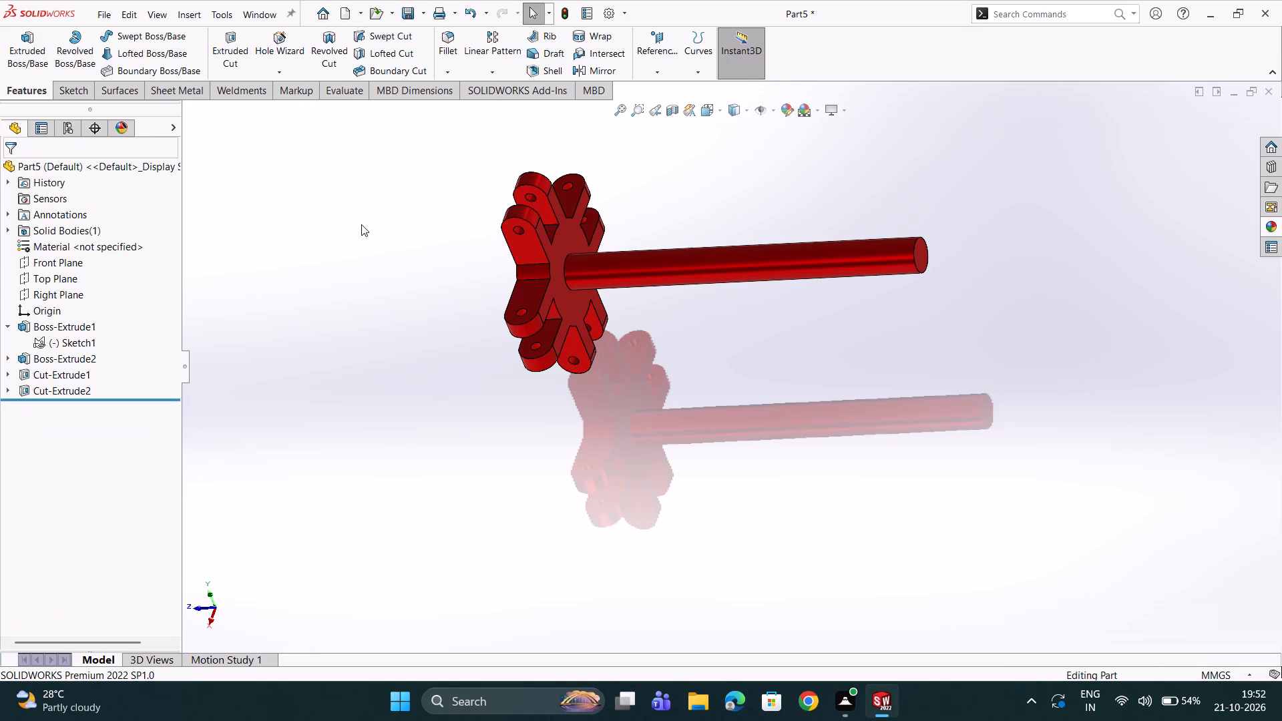
Save the part as JG4 in the Documents folder as a SOLIDWORKS Part file.
click(410, 11)
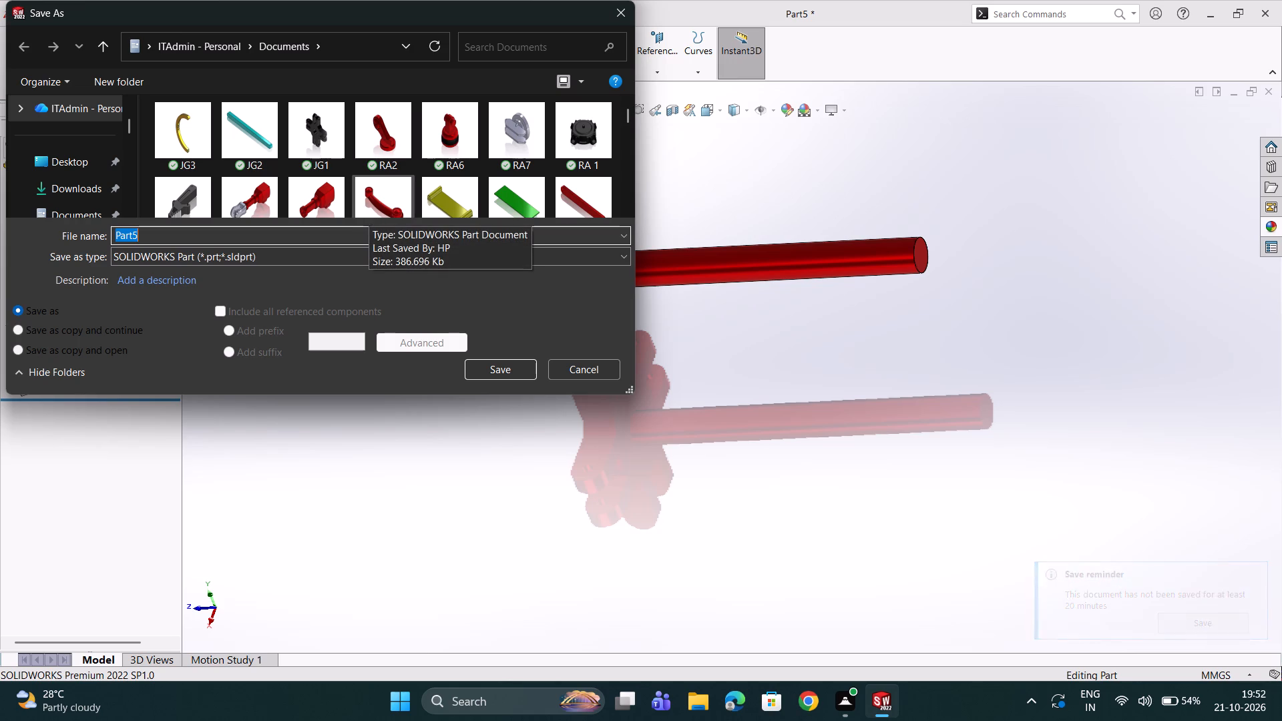
text(JG)
key(4)
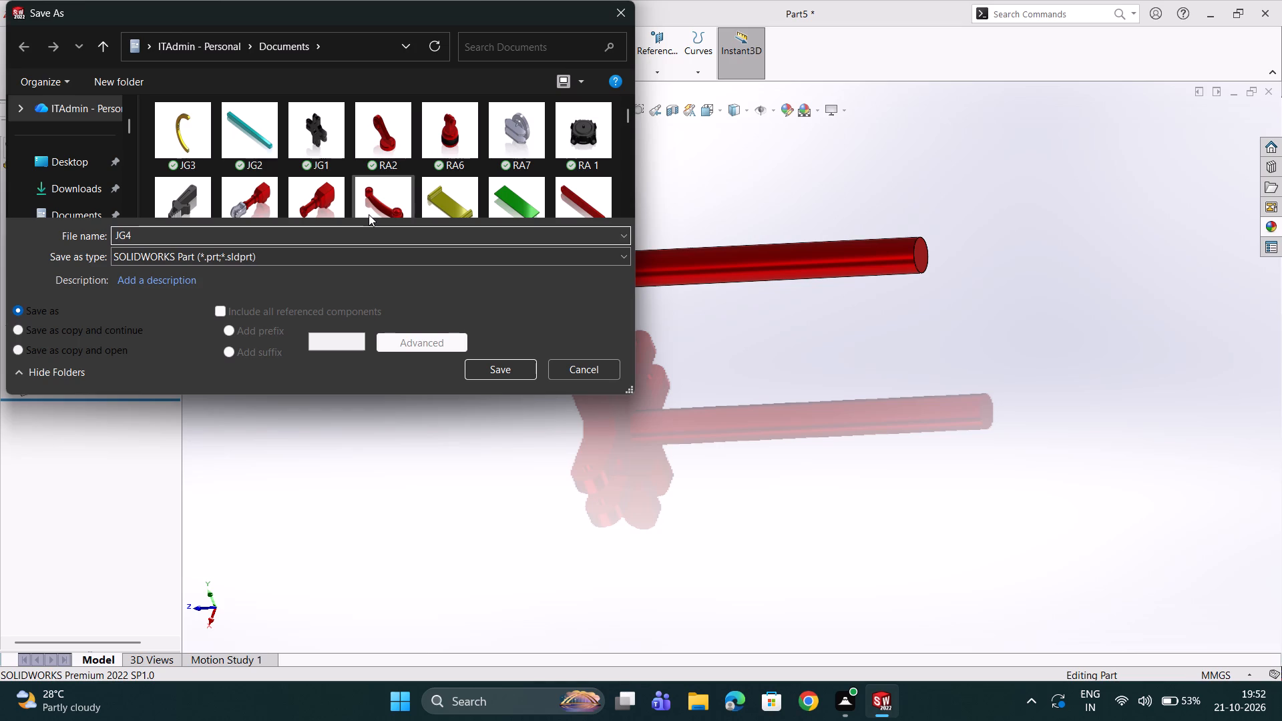
key(Return)
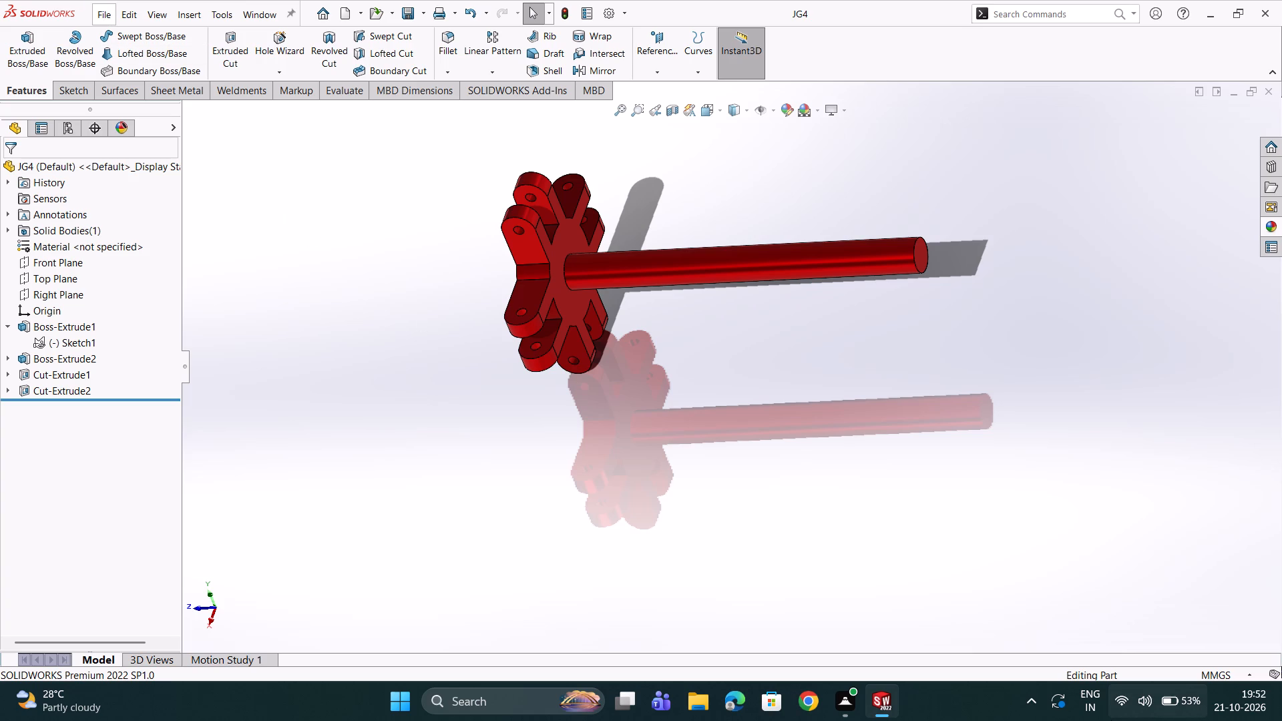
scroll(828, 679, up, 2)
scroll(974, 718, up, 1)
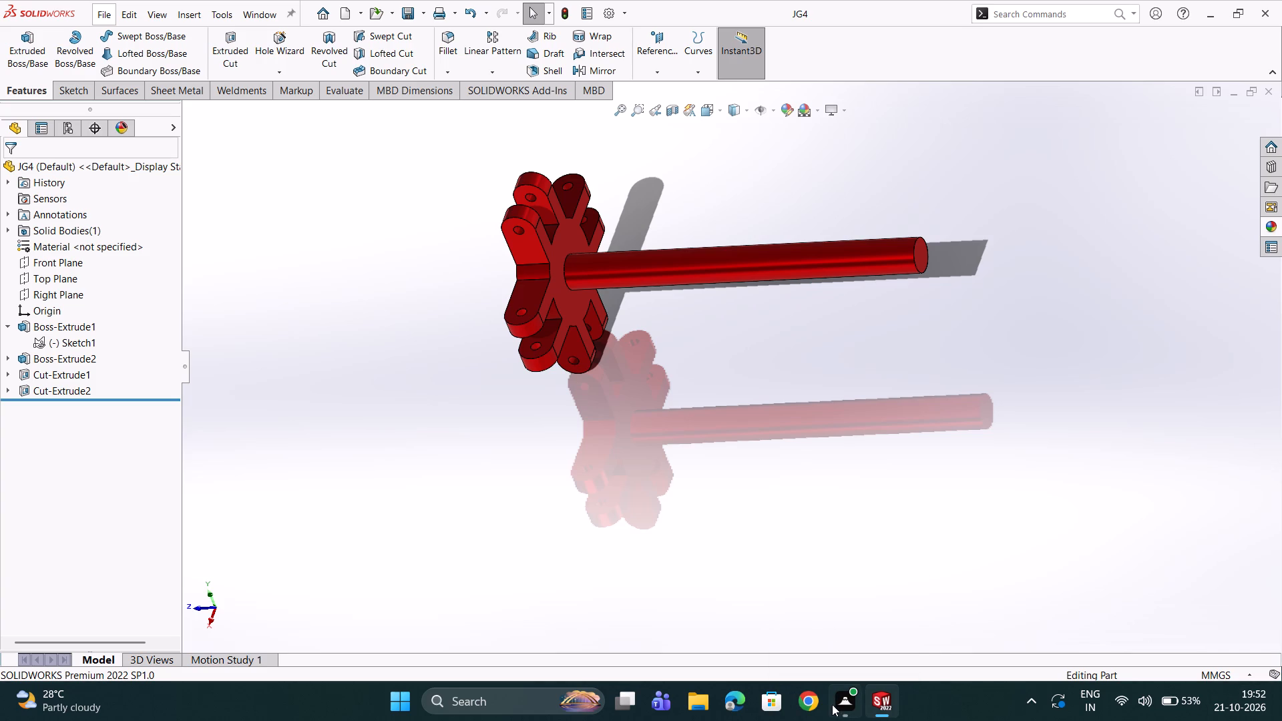
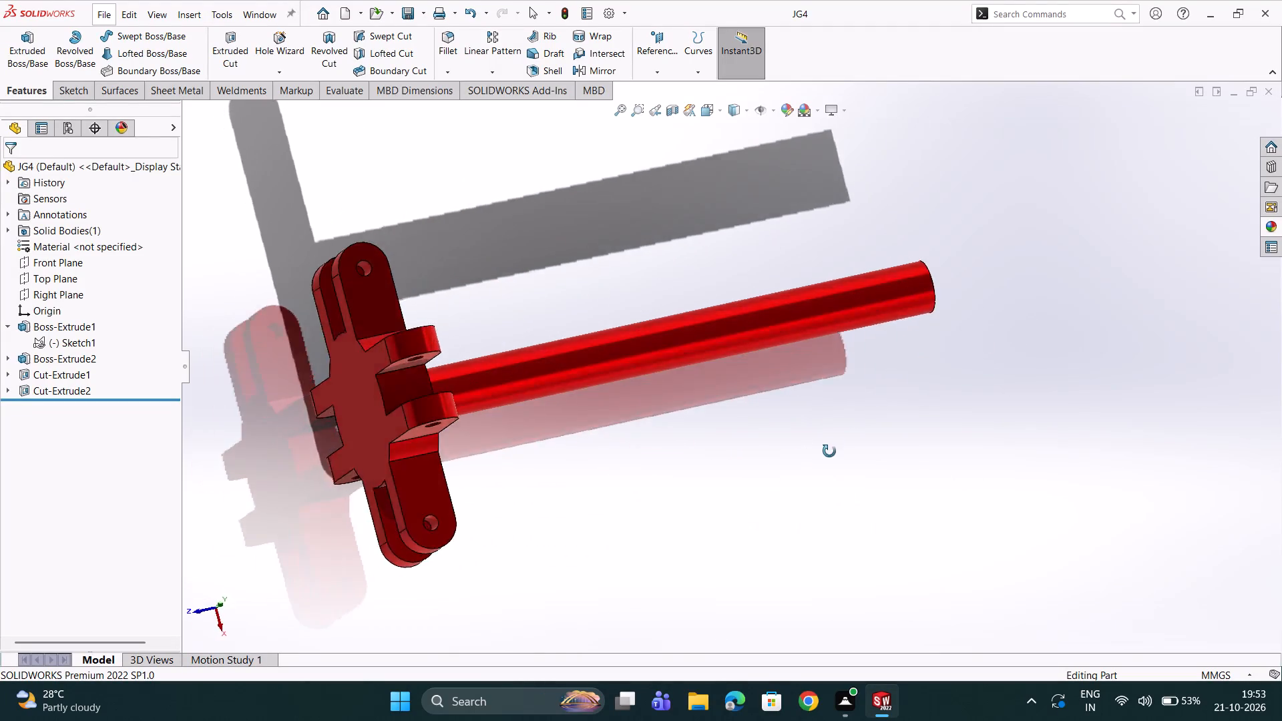
Examine the part from several angles, including the shaft and the hub's flat front face.
scroll(697, 497, up, 4)
scroll(593, 407, up, 1)
middle_drag(595, 407, 662, 413)
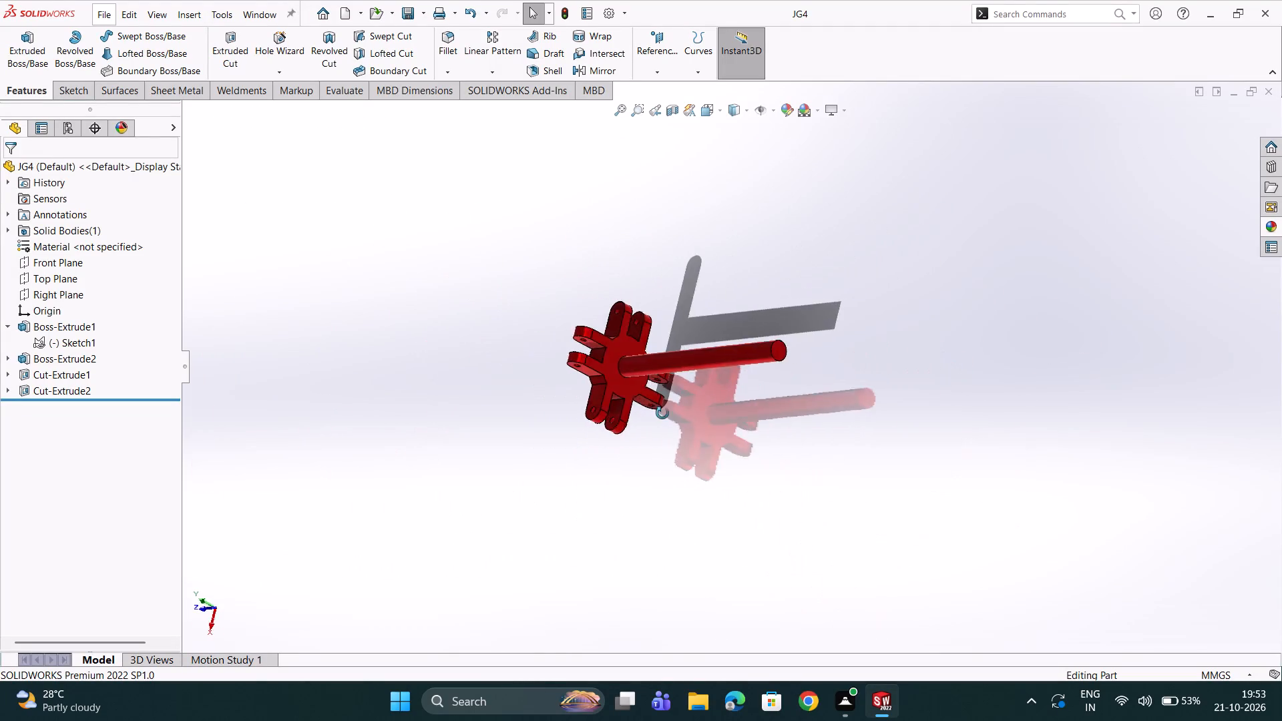
middle_drag(662, 413, 736, 427)
scroll(863, 430, down, 1)
scroll(691, 373, down, 3)
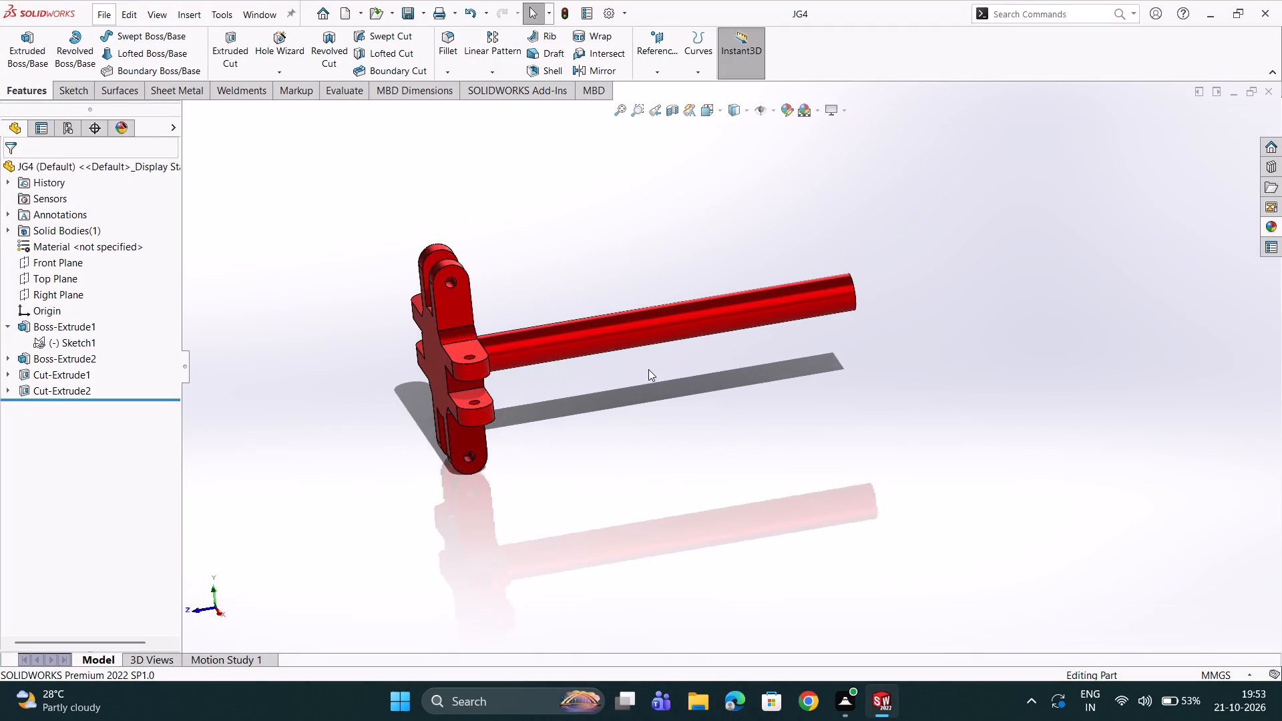
scroll(648, 369, up, 3)
scroll(457, 322, down, 3)
scroll(610, 354, down, 1)
middle_drag(612, 363, 682, 396)
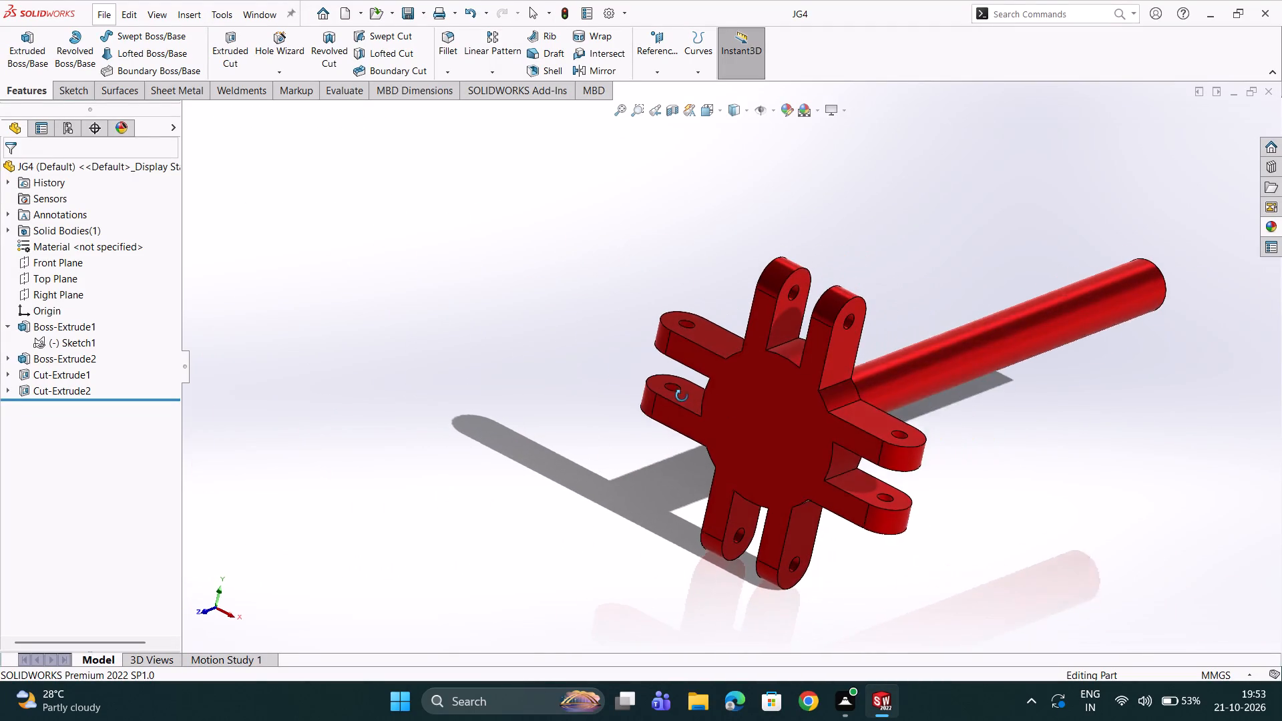
middle_drag(682, 396, 682, 396)
Start a sketch on the hub's front face and draw a circle about 11 mm in diameter centred on the origin.
click(782, 422)
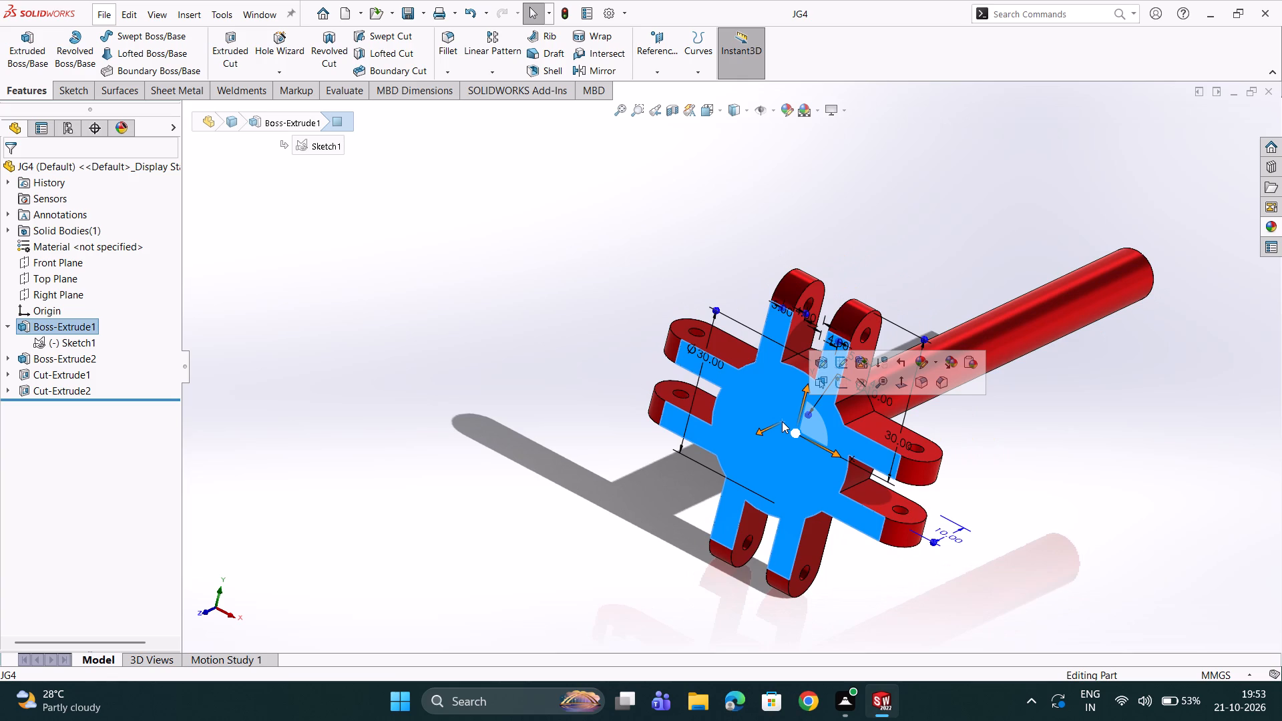
click(66, 87)
click(17, 47)
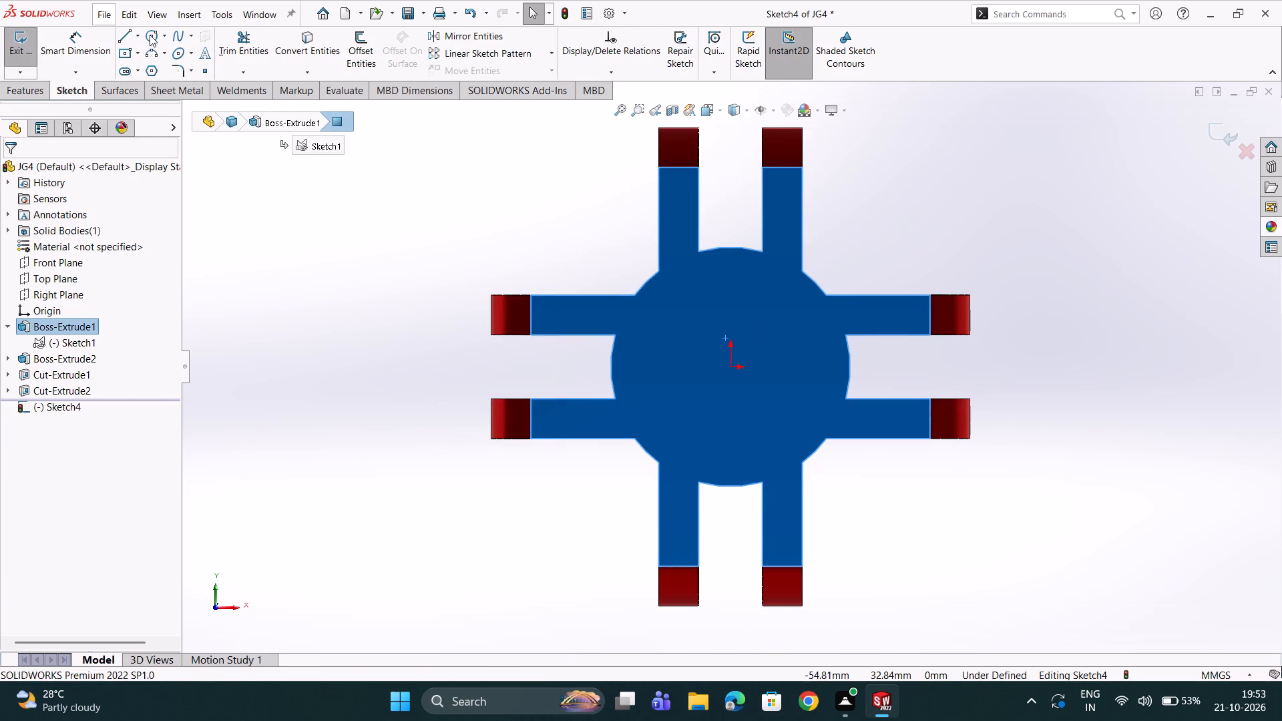
click(150, 35)
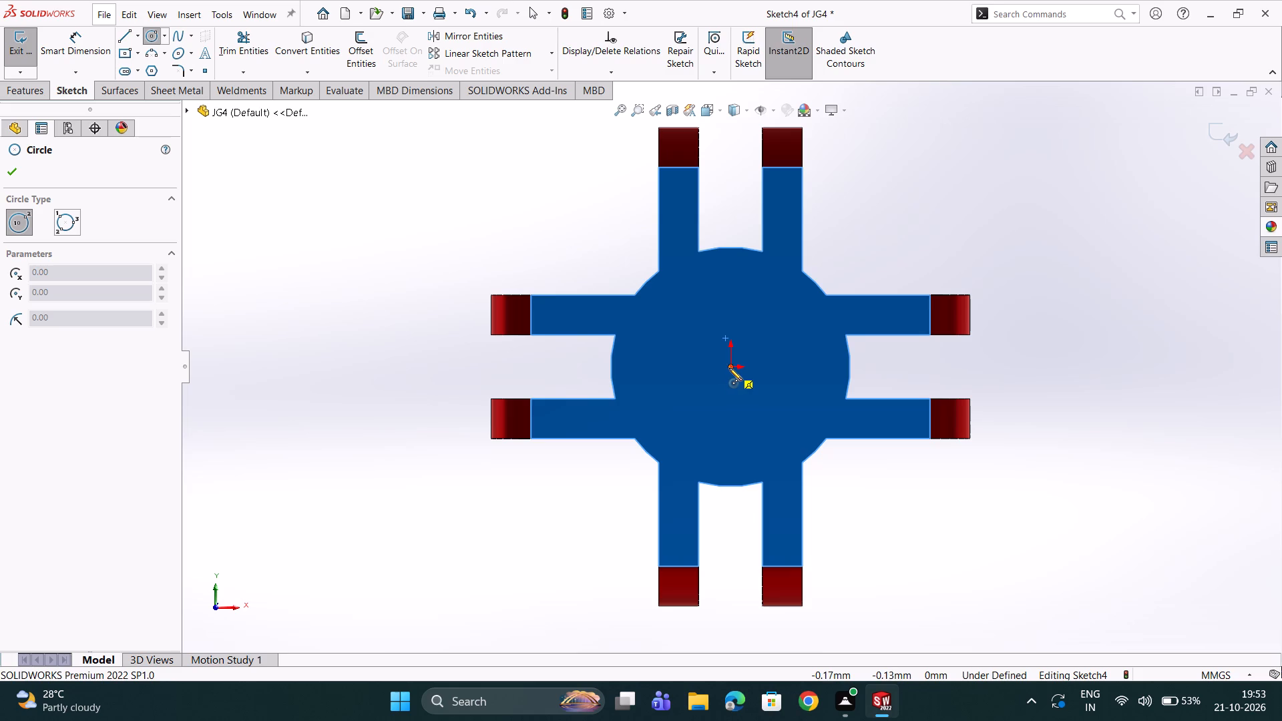
click(729, 368)
double_click(718, 409)
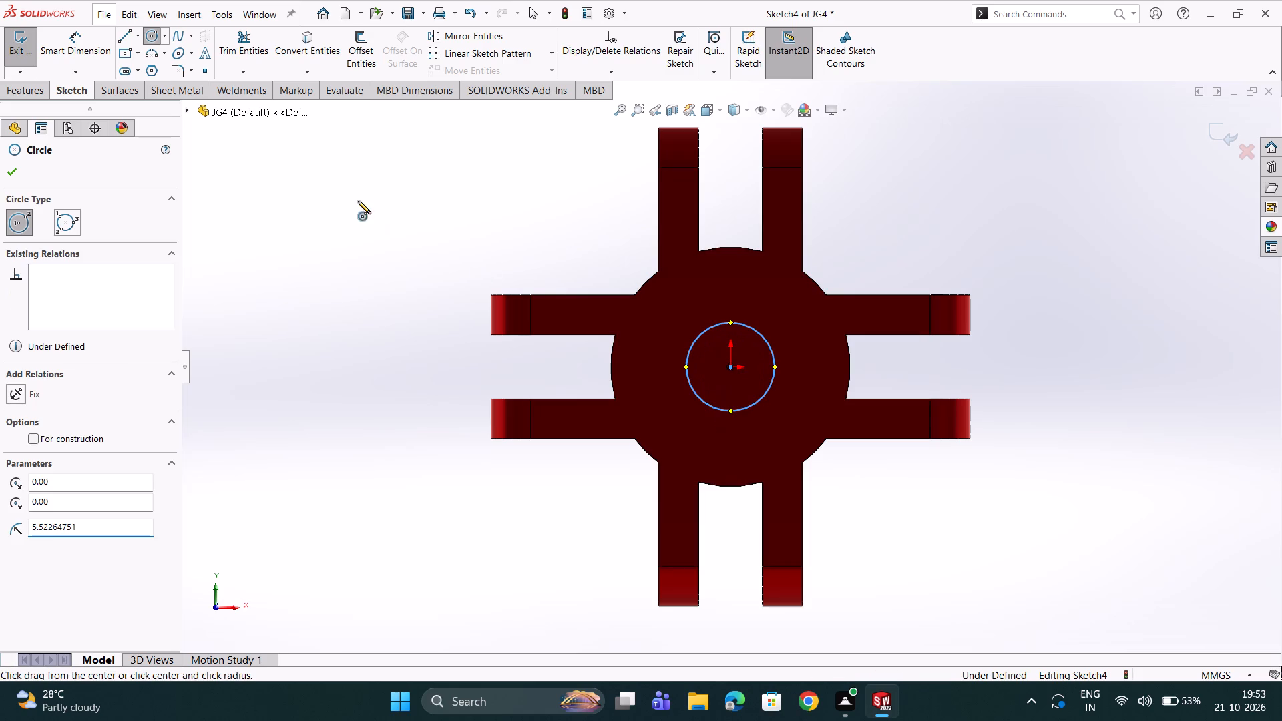
Dimension the centre circle and set its diameter to 10 mm.
click(57, 41)
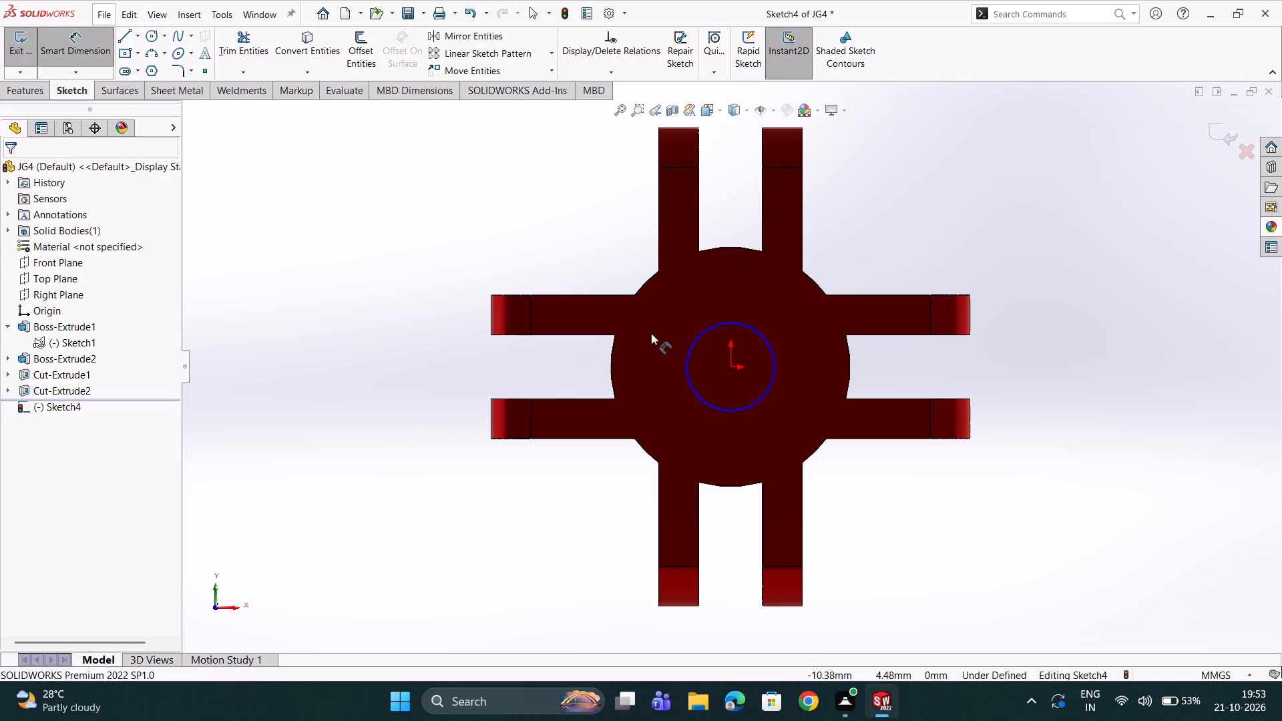
click(692, 346)
double_click(546, 208)
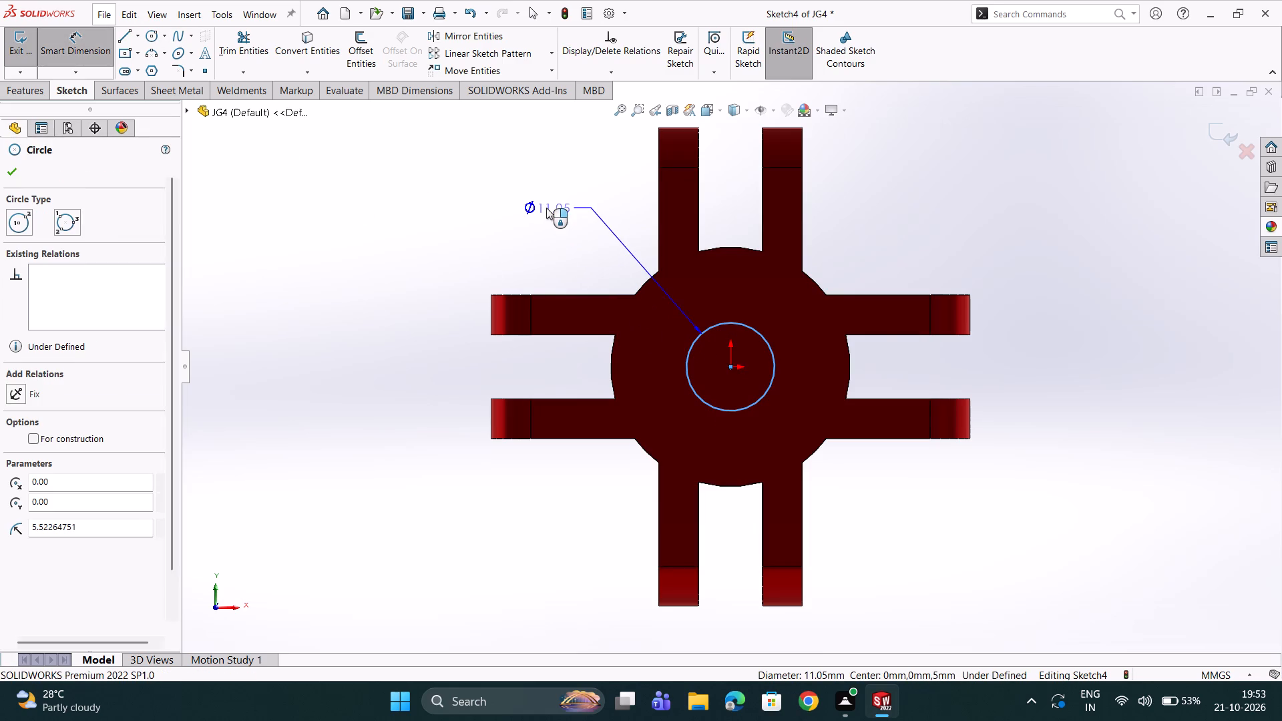
text(10)
key(Return)
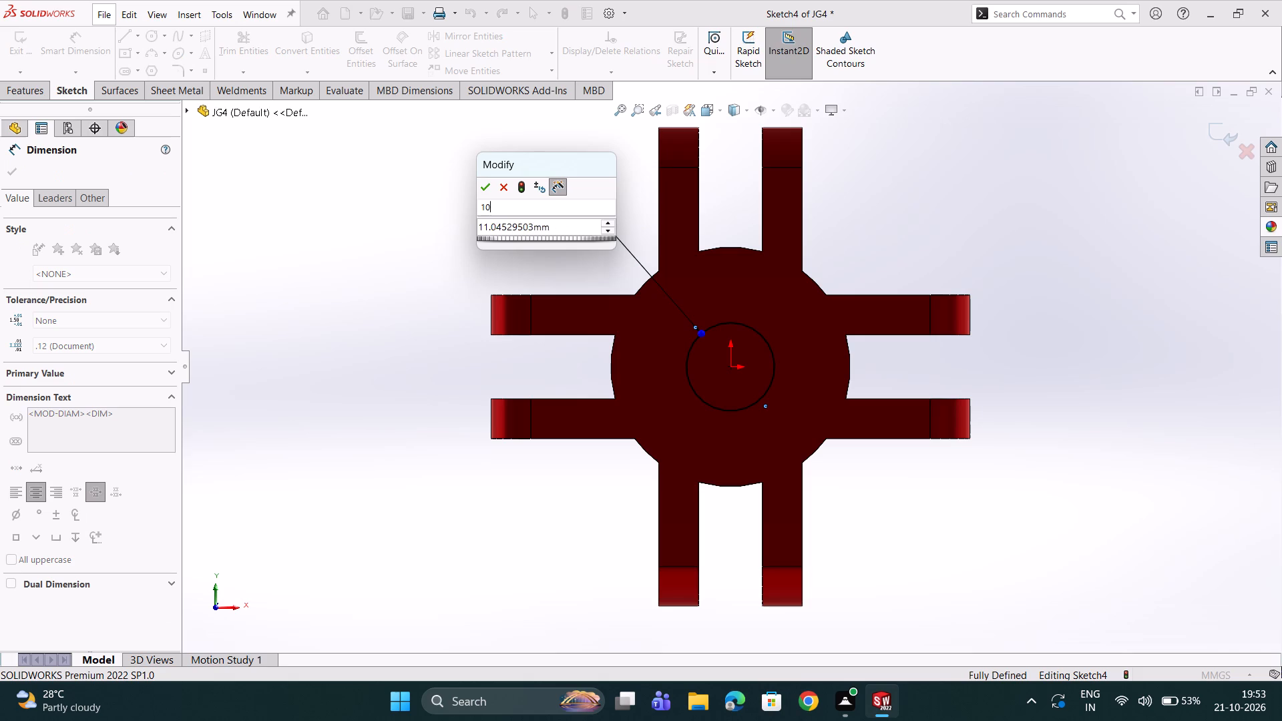
text(10)
key(Return)
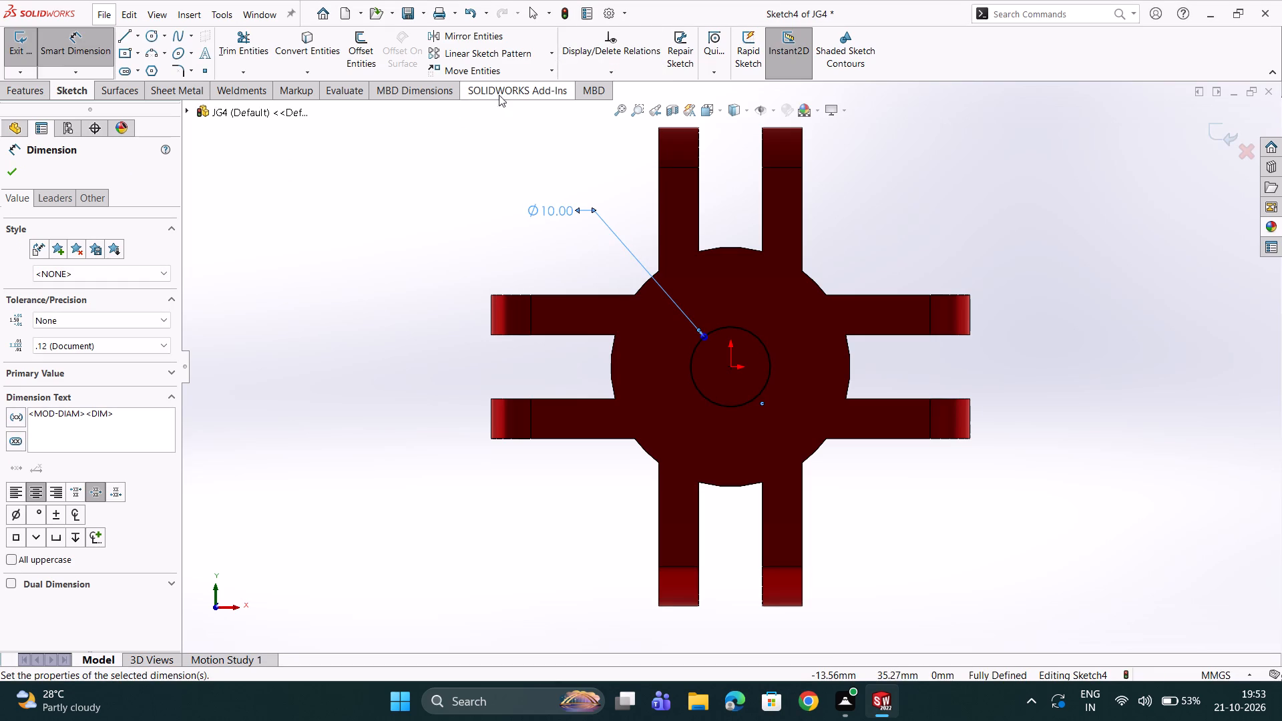
click(11, 169)
Cut the 10 mm circle into the hub face with a Blind Extruded Cut 2 mm deep.
click(11, 93)
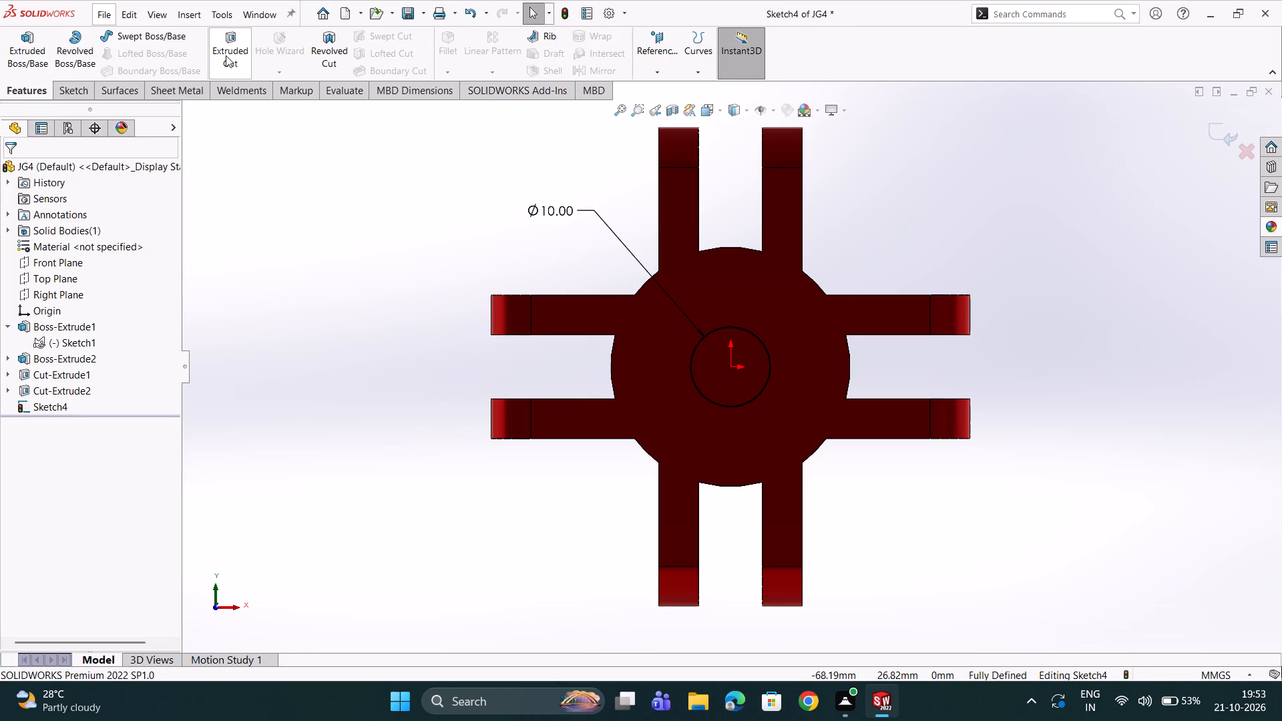
click(226, 55)
middle_drag(682, 372, 680, 386)
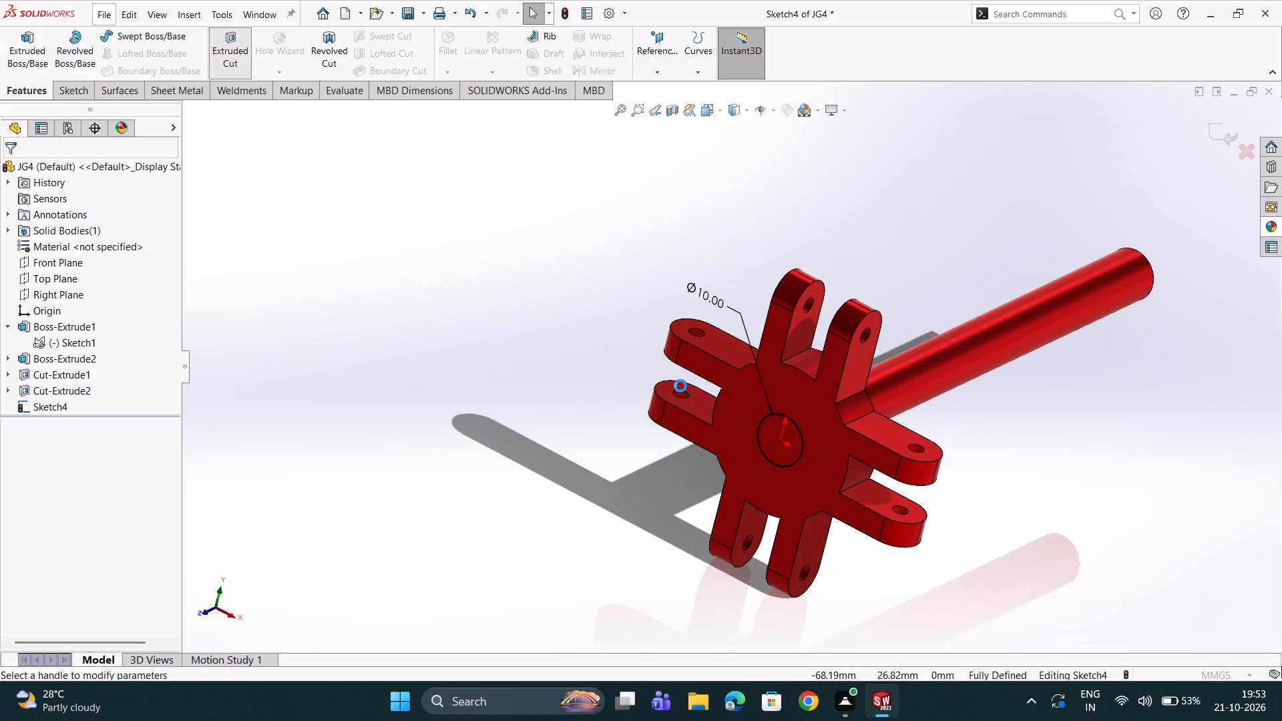
click(73, 265)
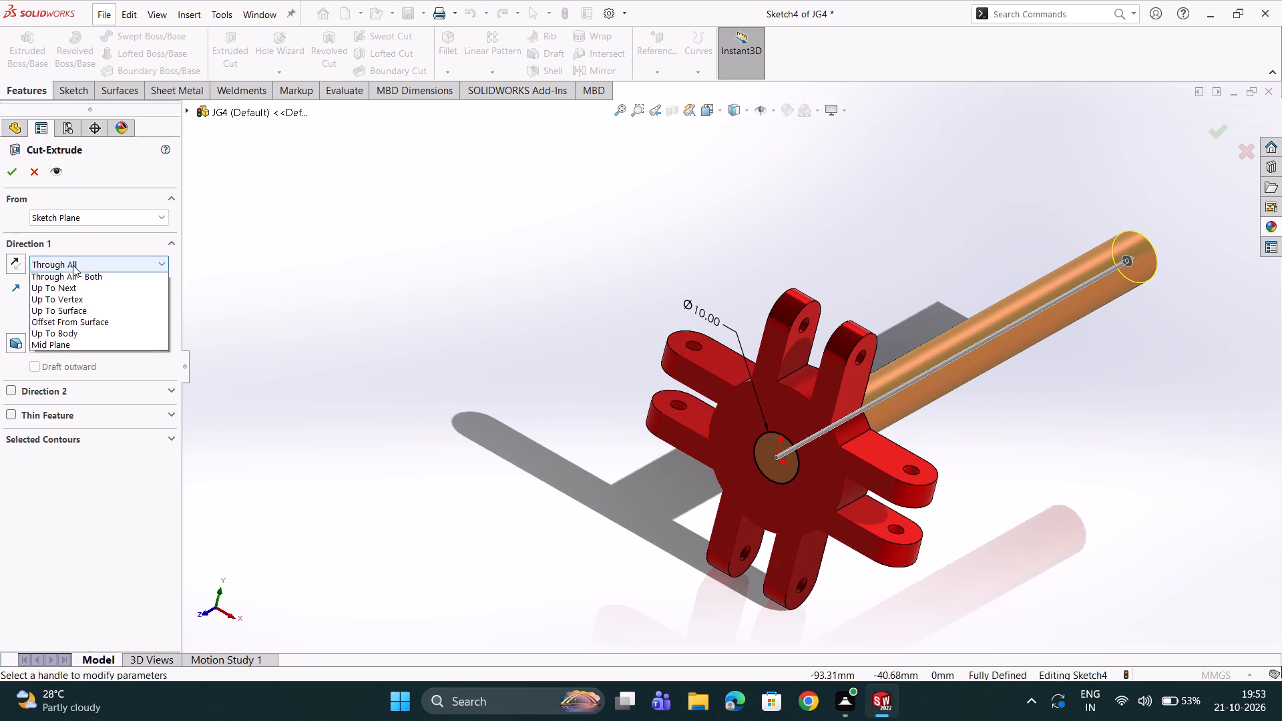
click(47, 282)
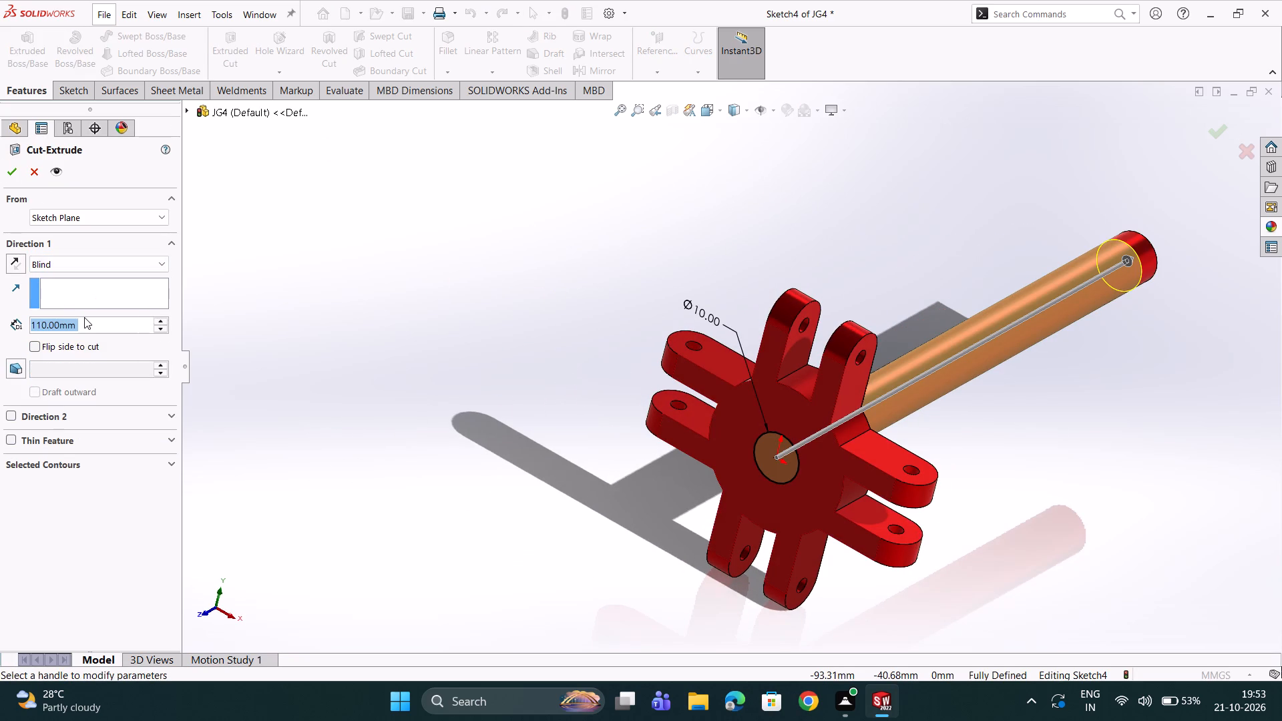
key(2)
key(Return)
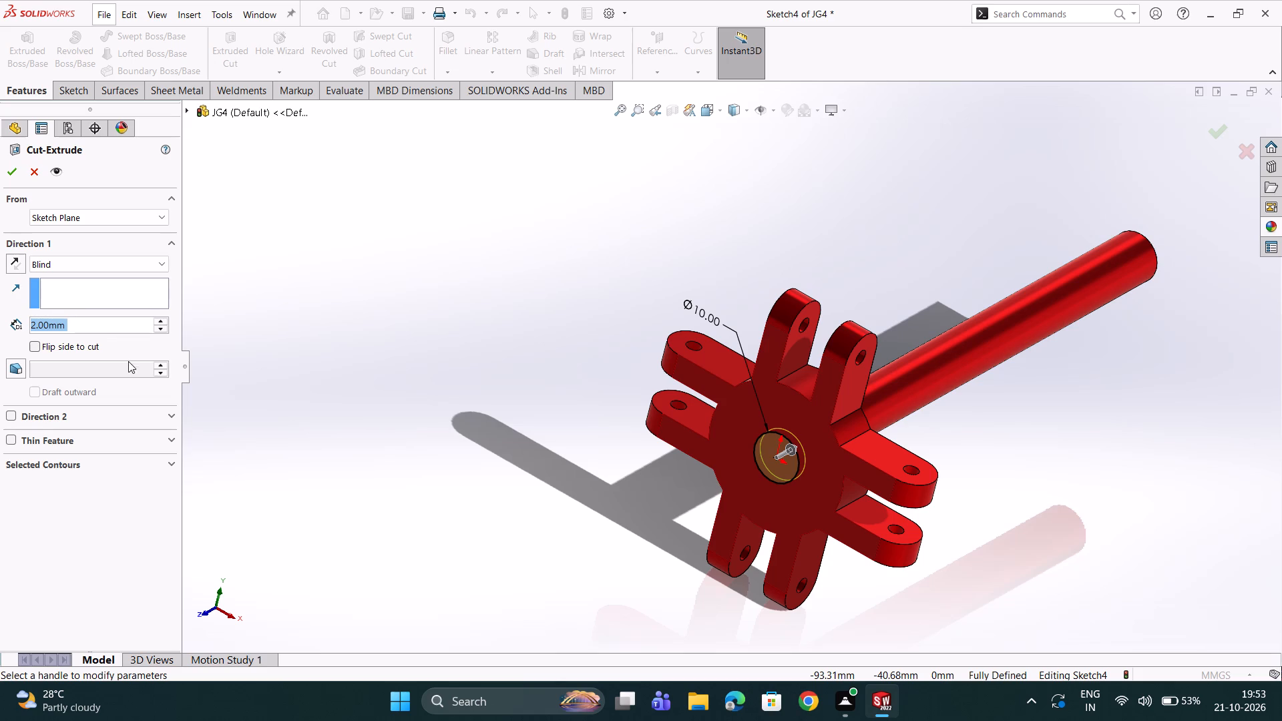
click(9, 172)
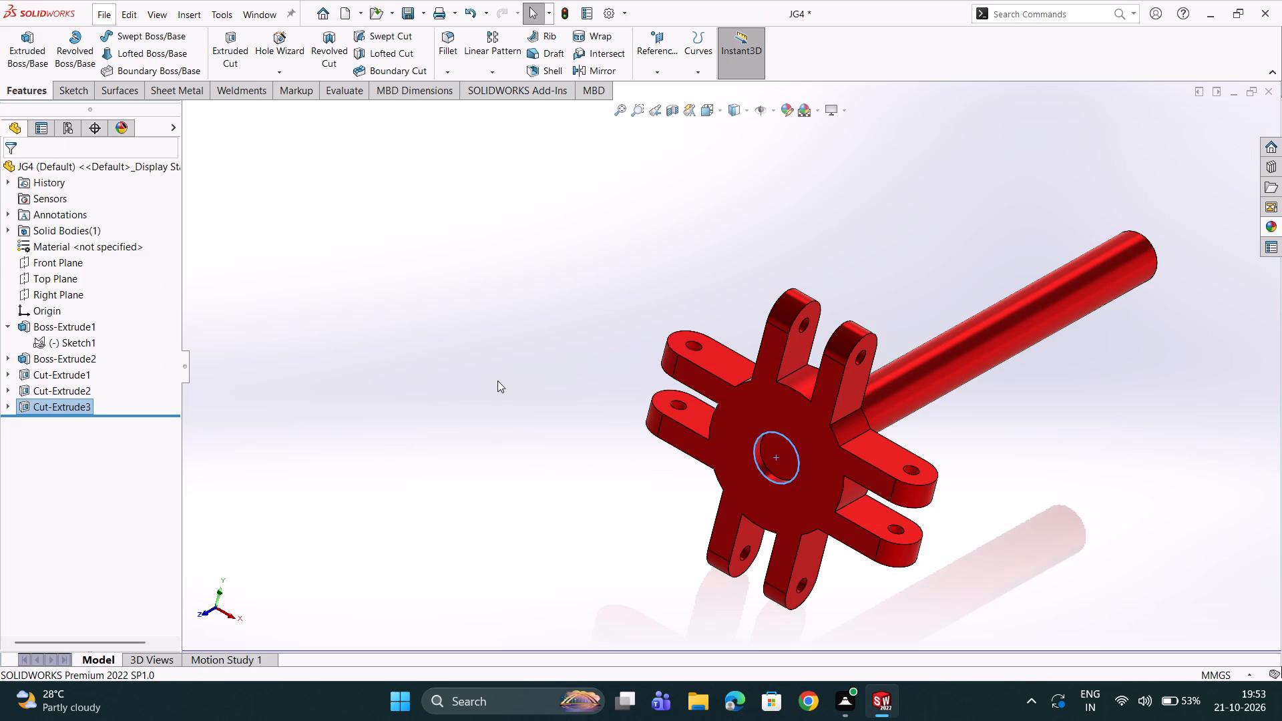
click(610, 423)
Examine the circular recess in the hub, the surrounding arms and the shaft from several angles.
scroll(654, 428, down, 4)
middle_drag(666, 429, 659, 437)
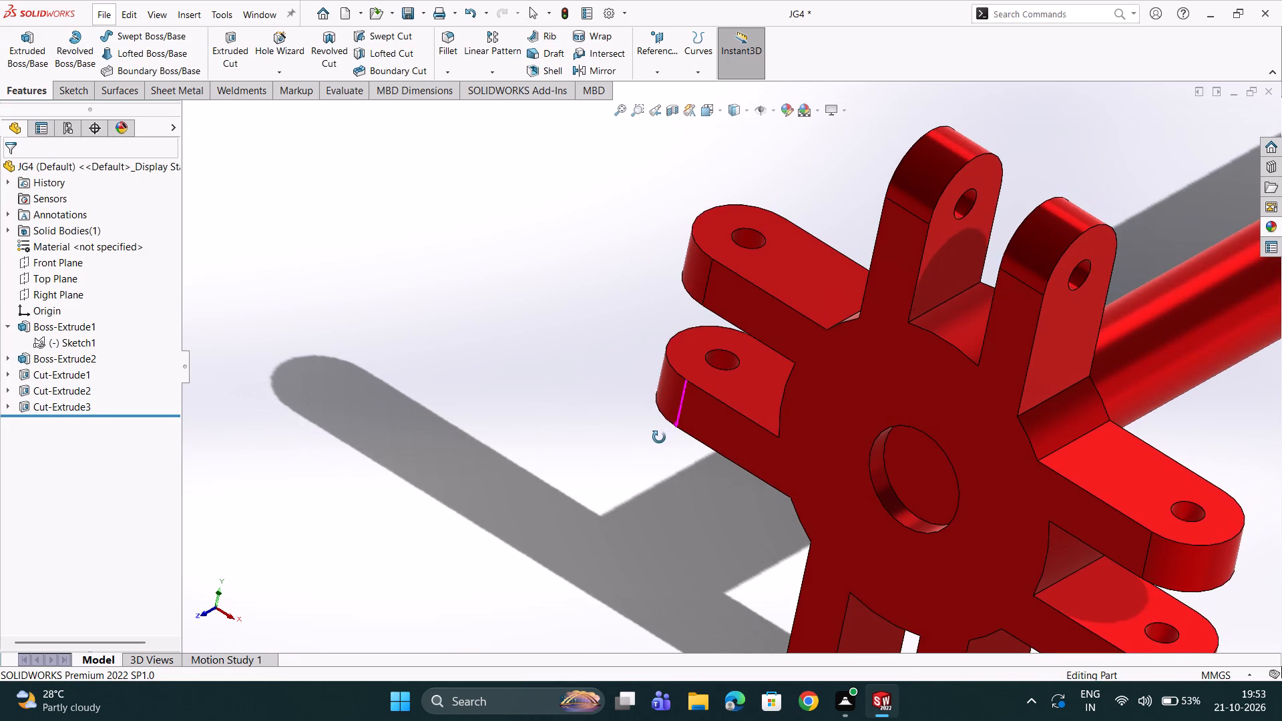
middle_drag(659, 437, 659, 407)
scroll(659, 433, up, 3)
middle_drag(698, 365, 652, 419)
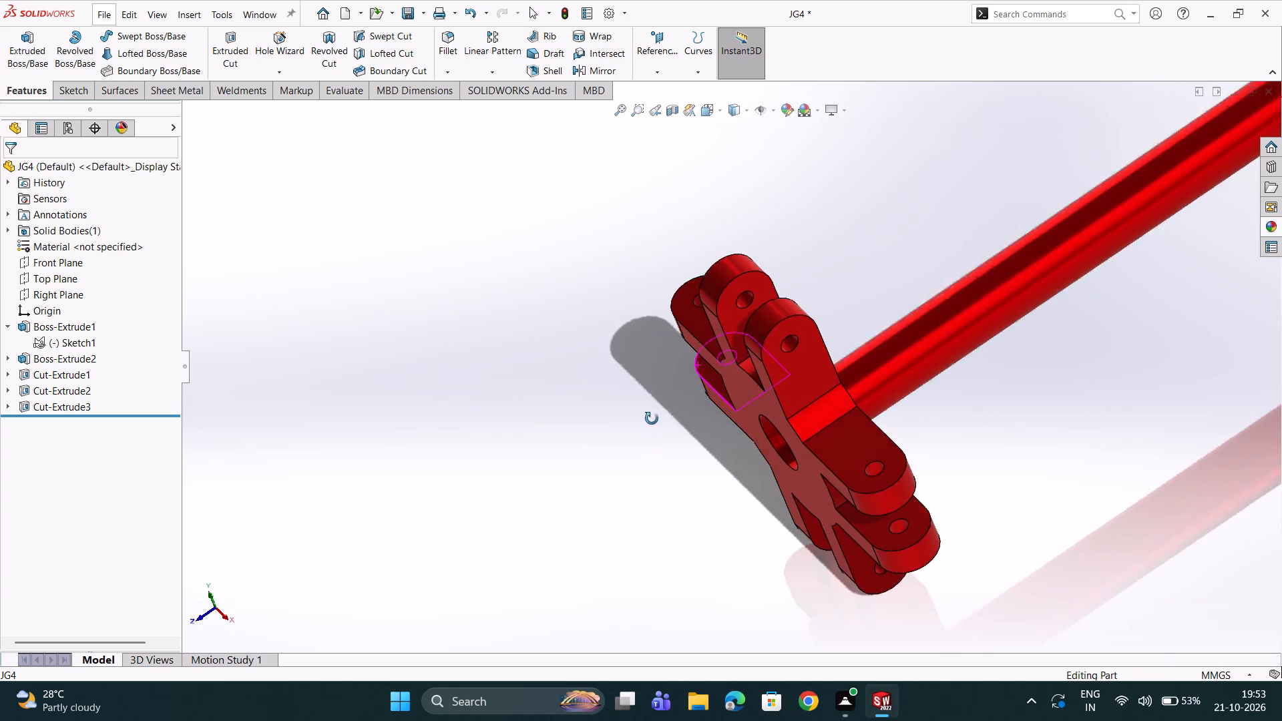
middle_drag(652, 419, 682, 429)
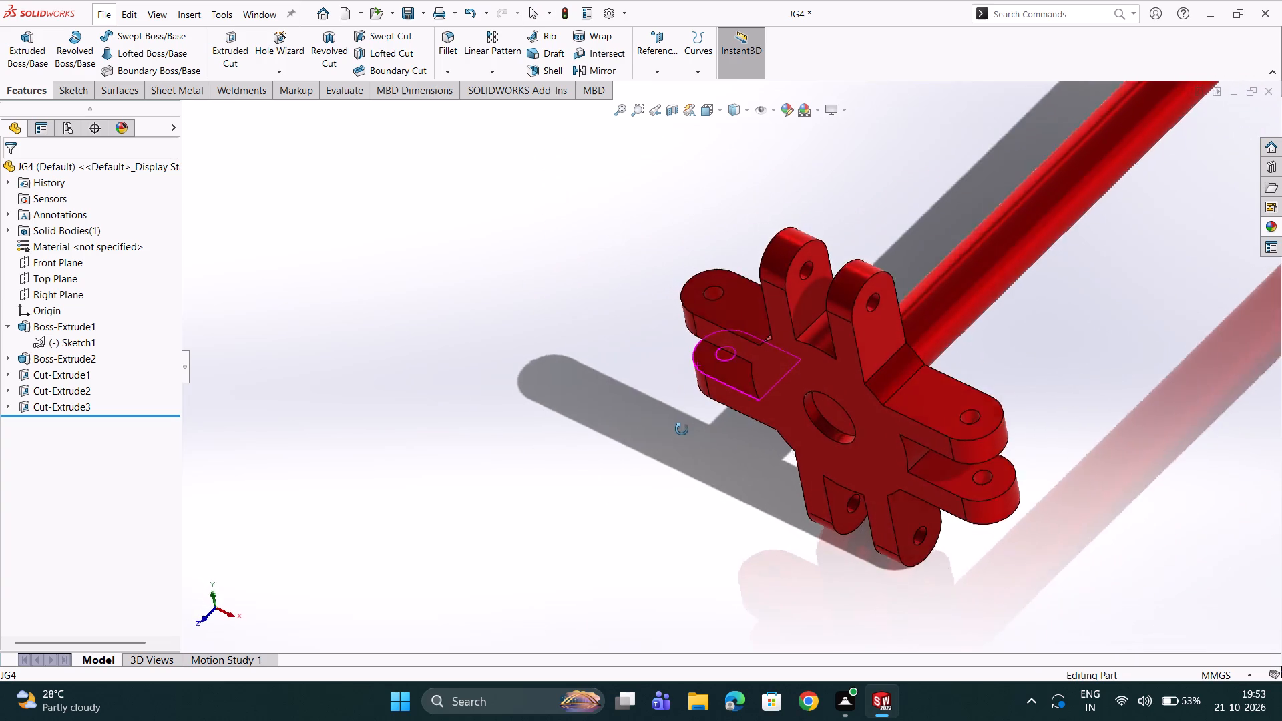
middle_drag(682, 429, 700, 345)
click(630, 345)
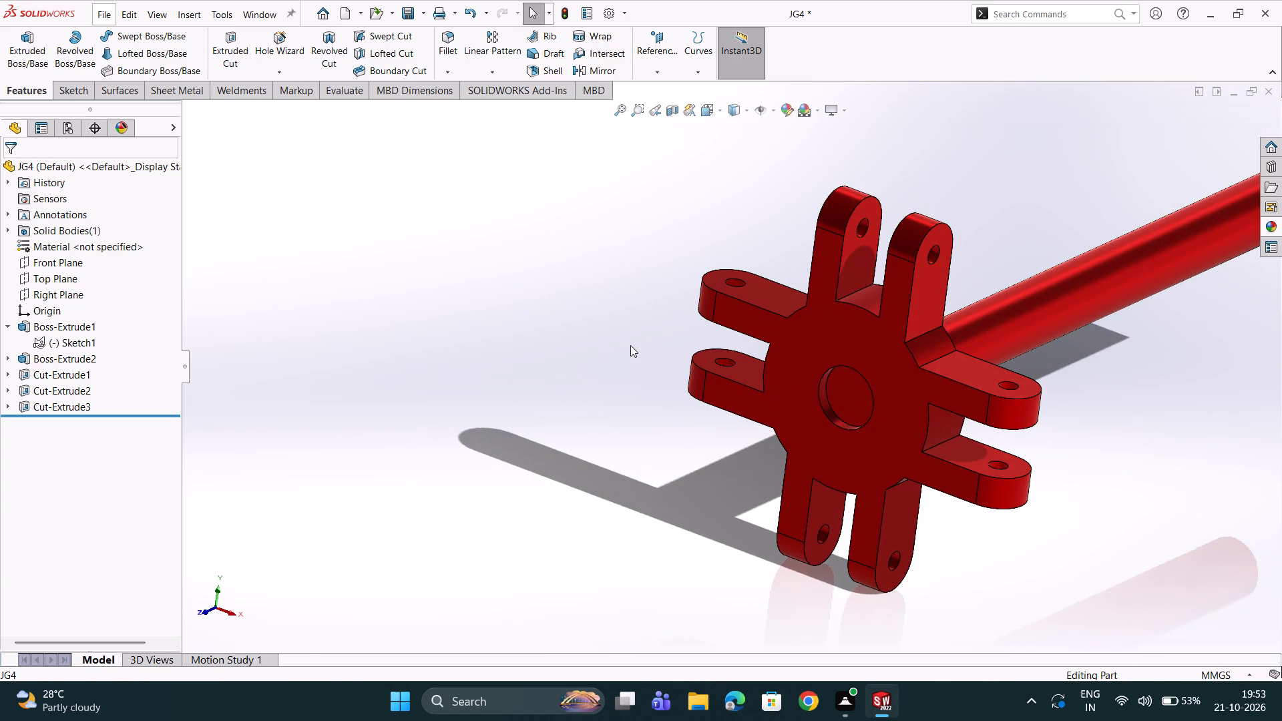
scroll(734, 304, down, 1)
scroll(734, 304, up, 3)
middle_drag(735, 304, 694, 340)
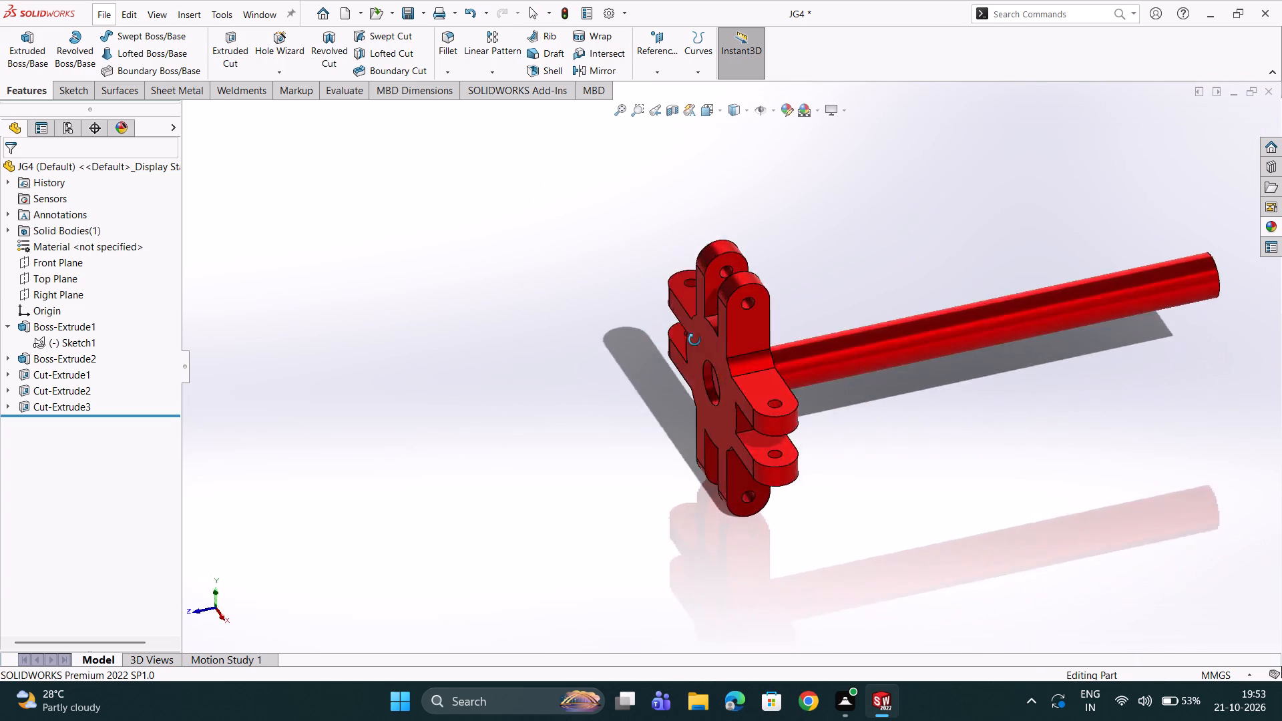
middle_drag(694, 340, 150, 363)
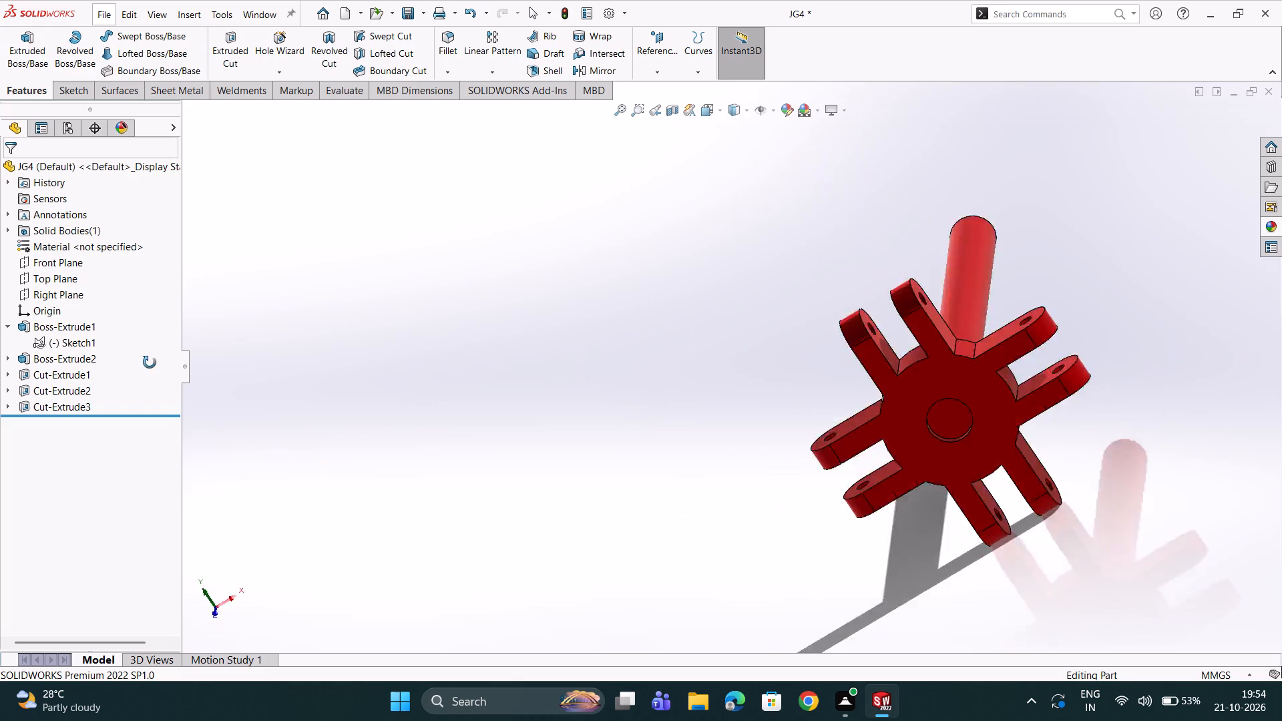
middle_drag(150, 363, 731, 267)
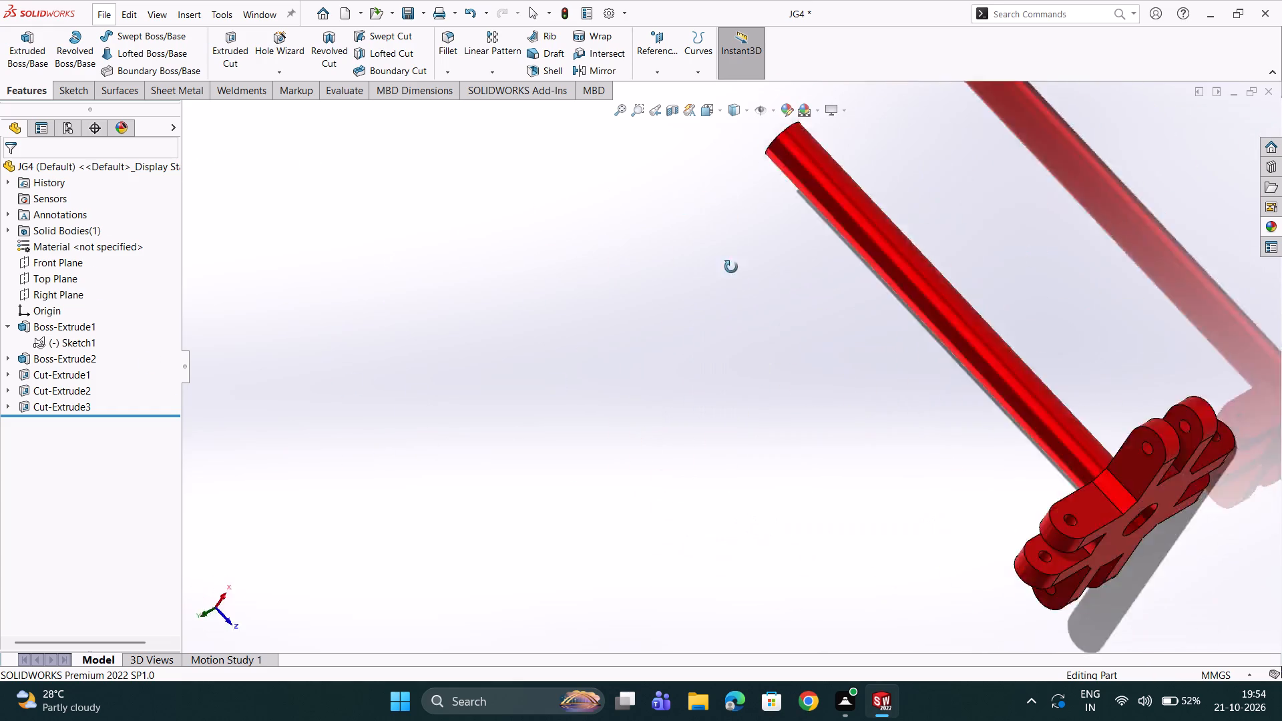
middle_drag(731, 267, 690, 438)
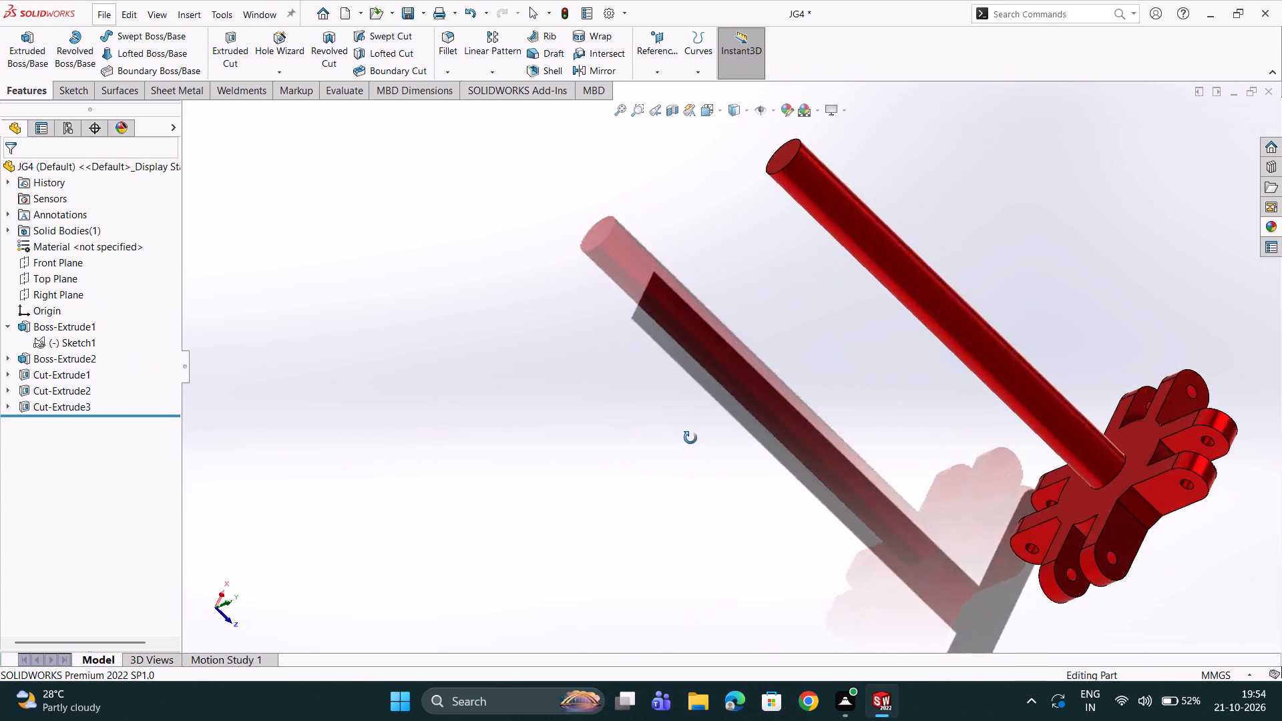
middle_drag(690, 438, 616, 427)
click(1102, 301)
scroll(1087, 294, down, 1)
middle_drag(1087, 294, 1032, 316)
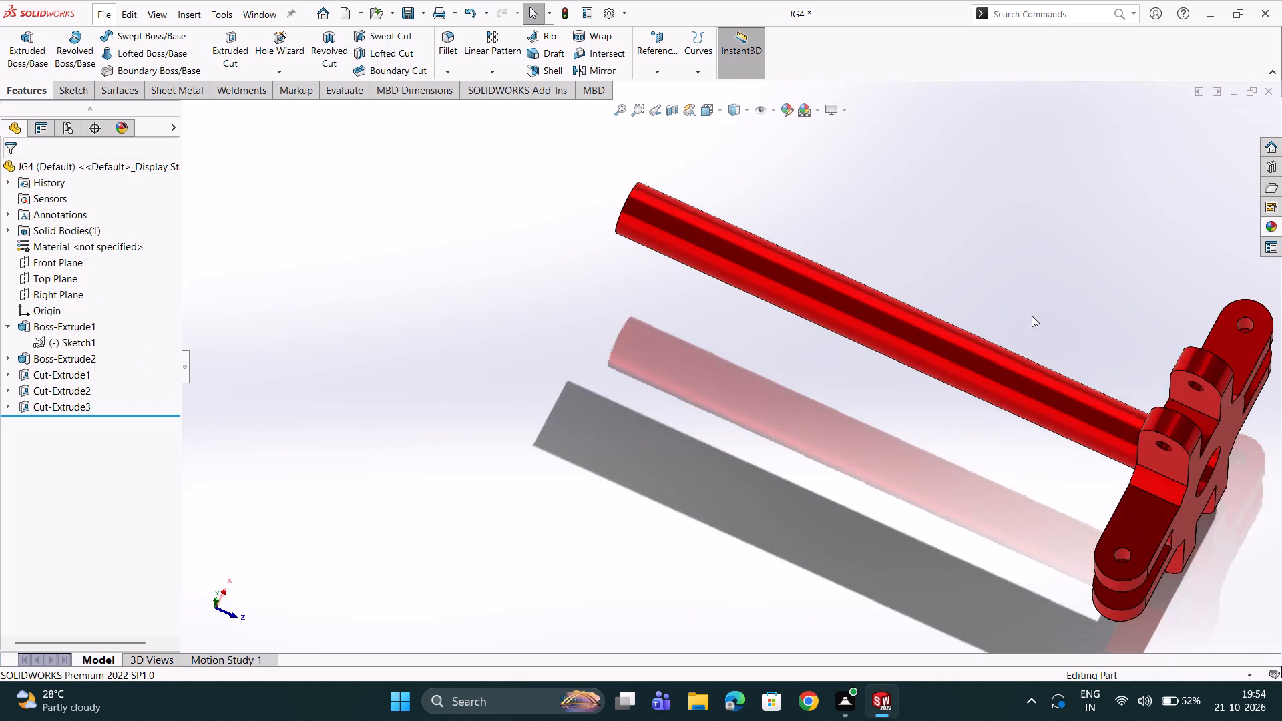
middle_drag(1032, 316, 929, 260)
scroll(900, 302, up, 5)
middle_drag(974, 328, 909, 347)
scroll(909, 347, down, 5)
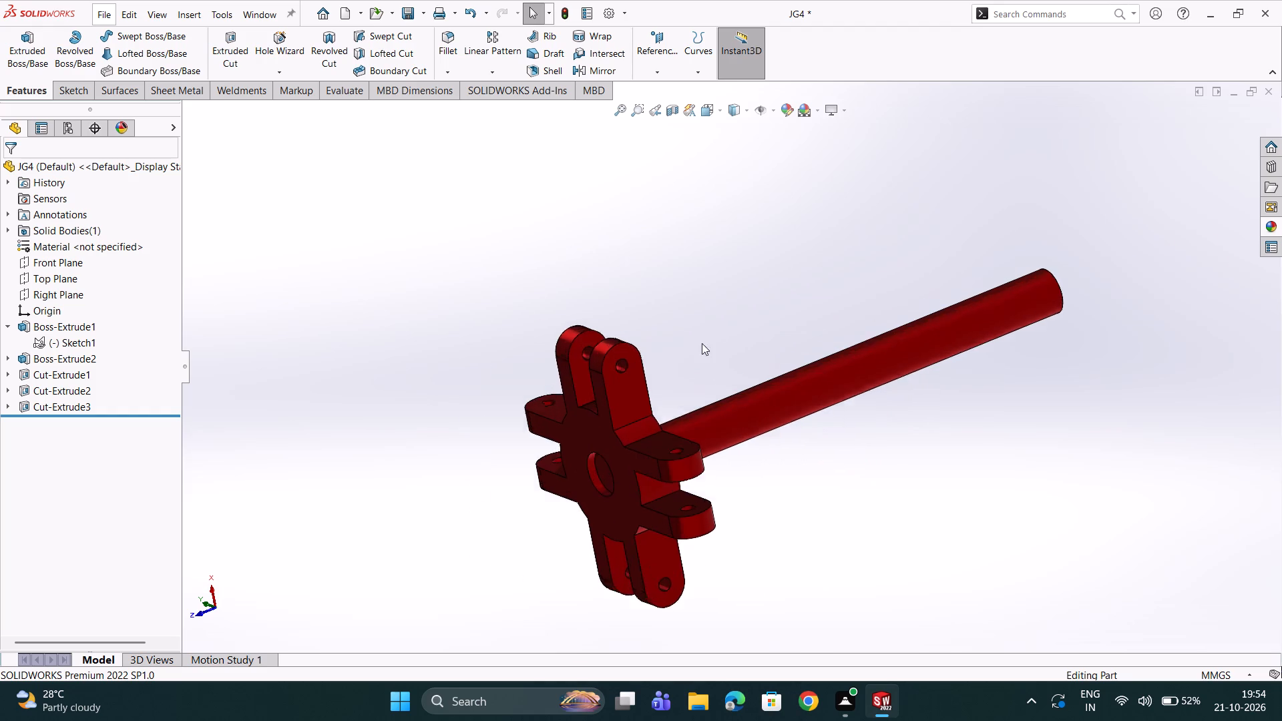
scroll(702, 343, down, 1)
scroll(685, 365, up, 4)
scroll(769, 369, down, 3)
scroll(736, 416, up, 3)
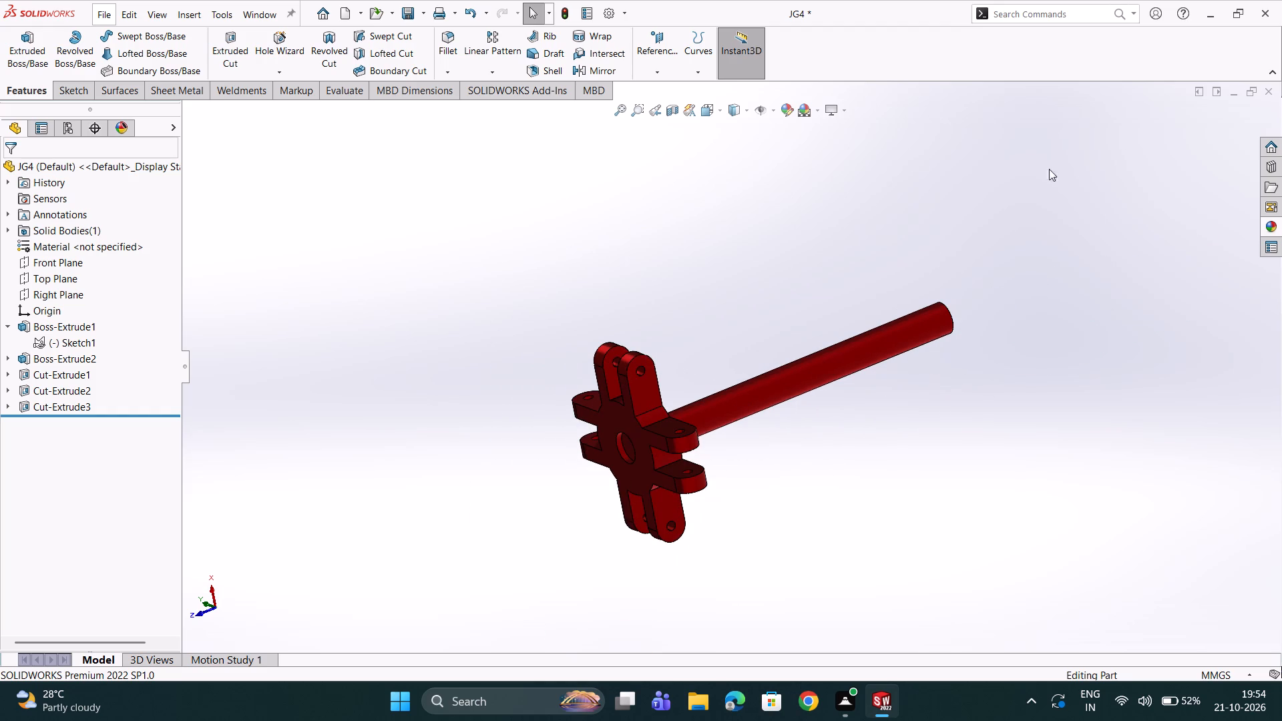
Close the JG4 part, saving all its modifications.
click(1269, 96)
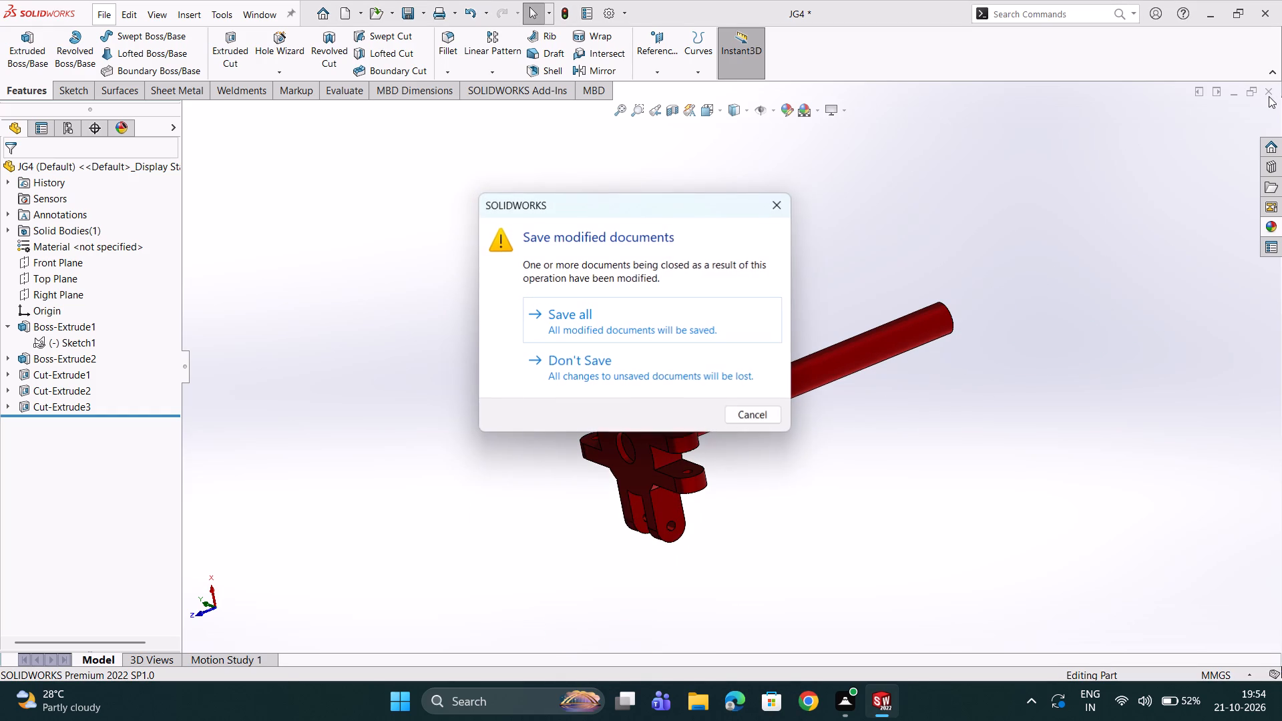
click(626, 322)
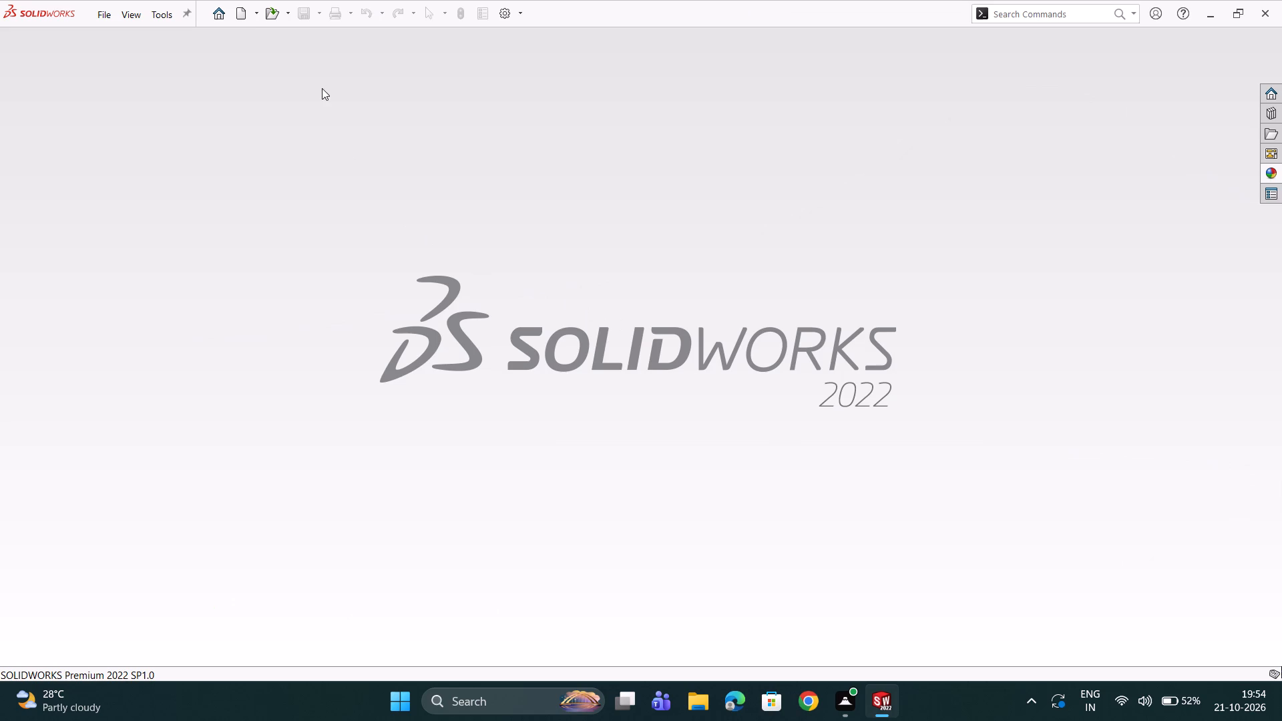
Create a new part document and set its units to MMGS (millimeter, gram, second).
click(239, 15)
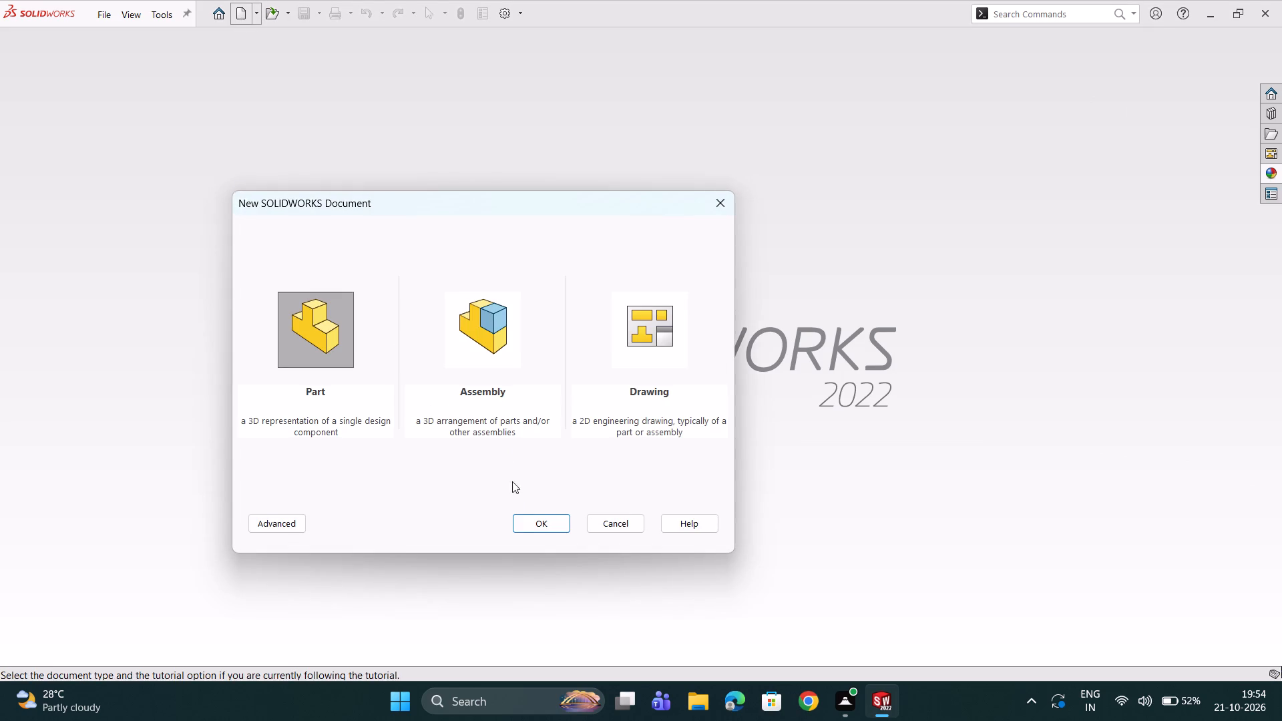
click(516, 520)
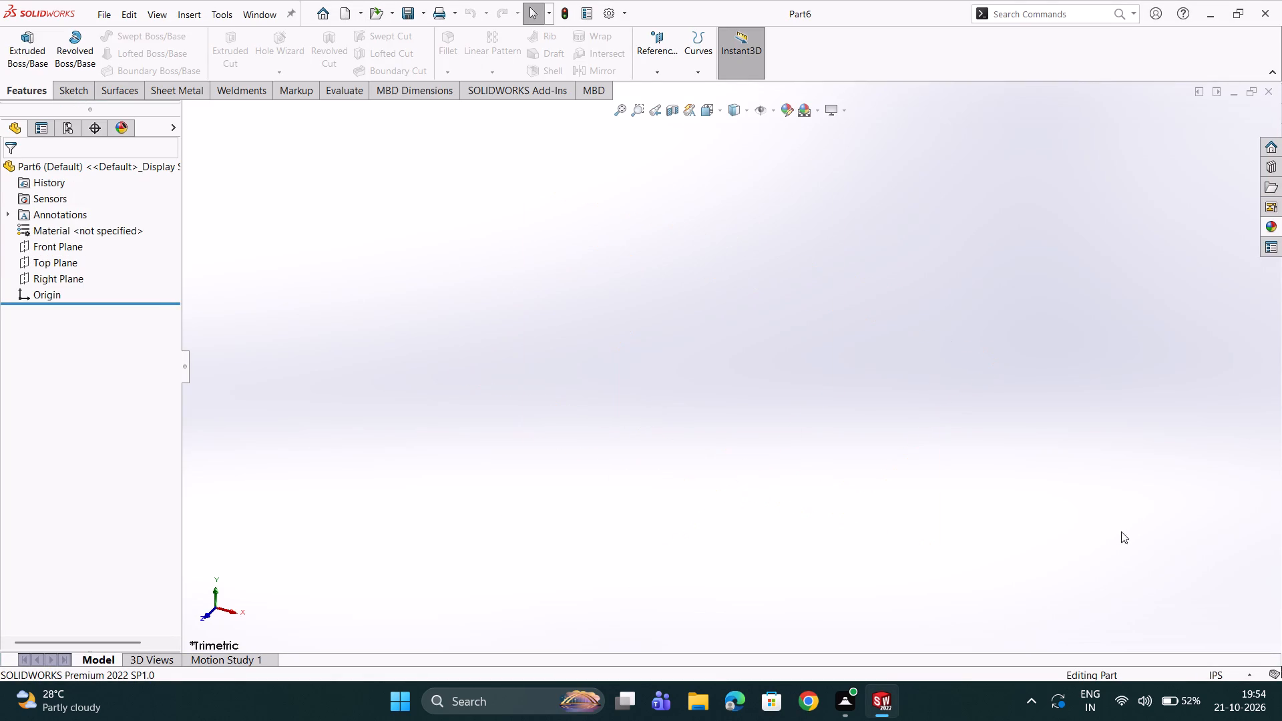
click(1205, 677)
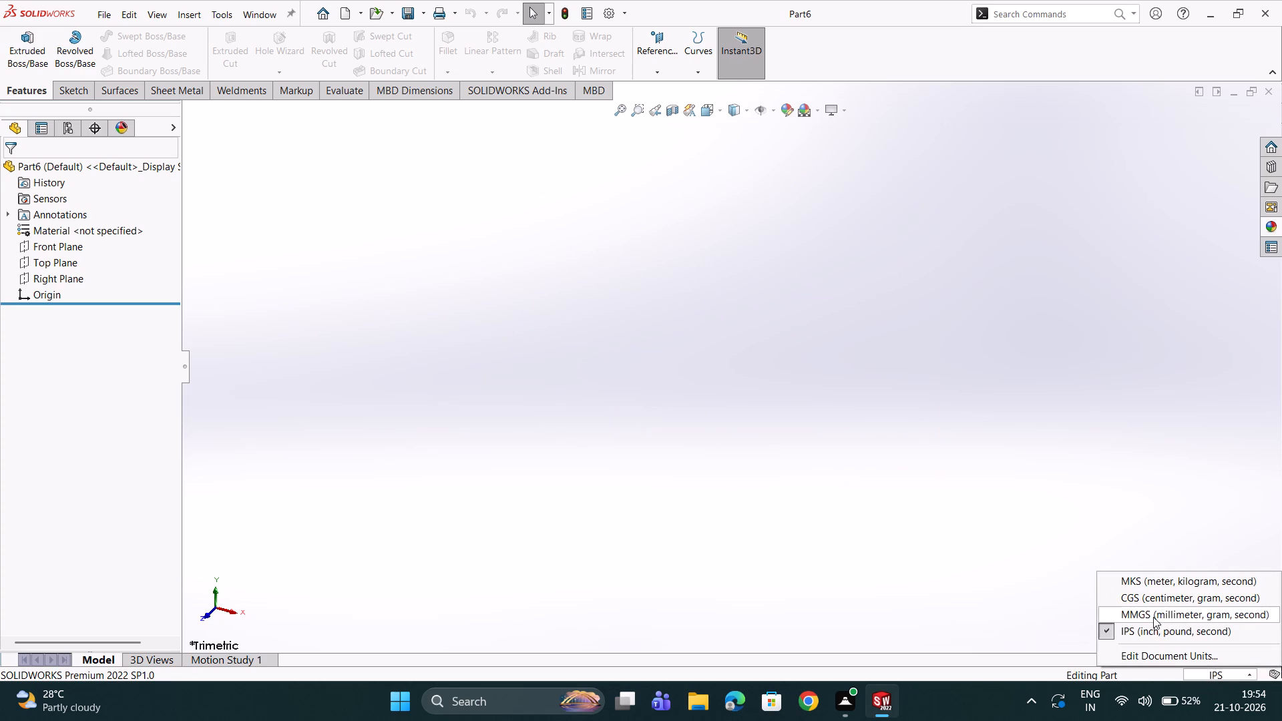
click(1152, 616)
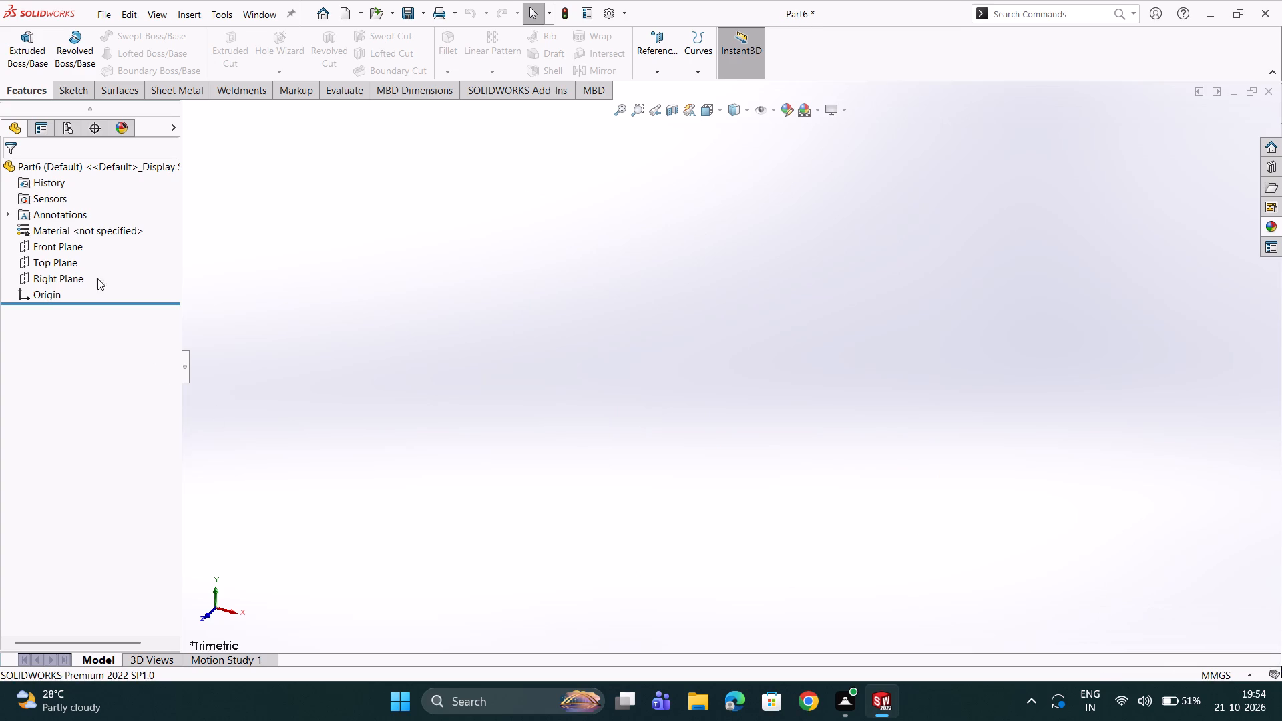
On the Front Plane, sketch a circle centred on the origin and dimension its diameter to 3 mm.
click(61, 239)
double_click(69, 219)
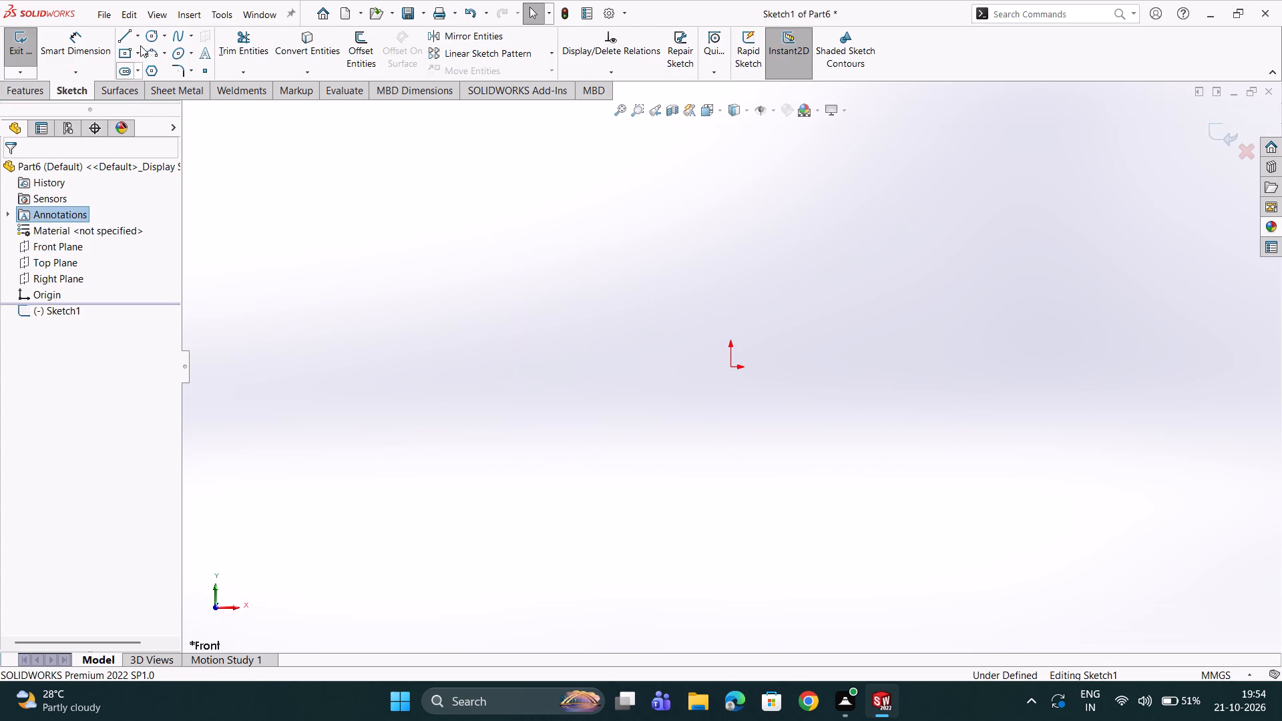
click(146, 39)
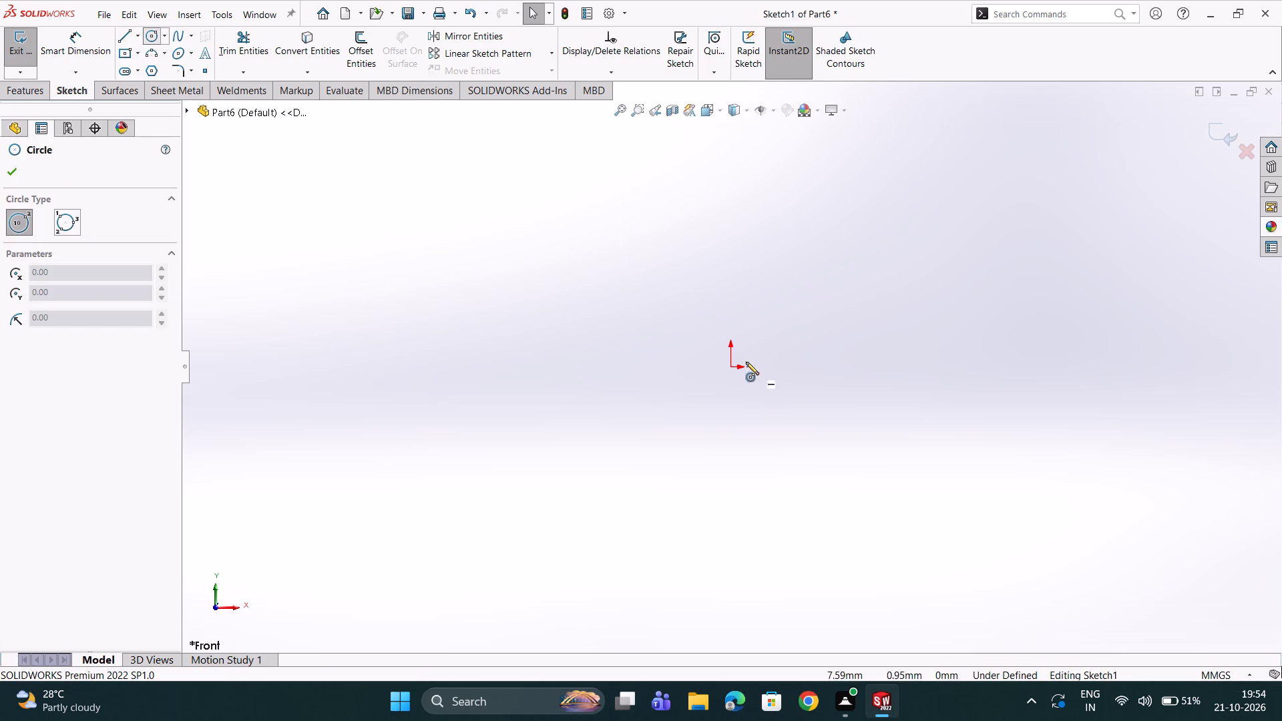
click(732, 368)
double_click(709, 405)
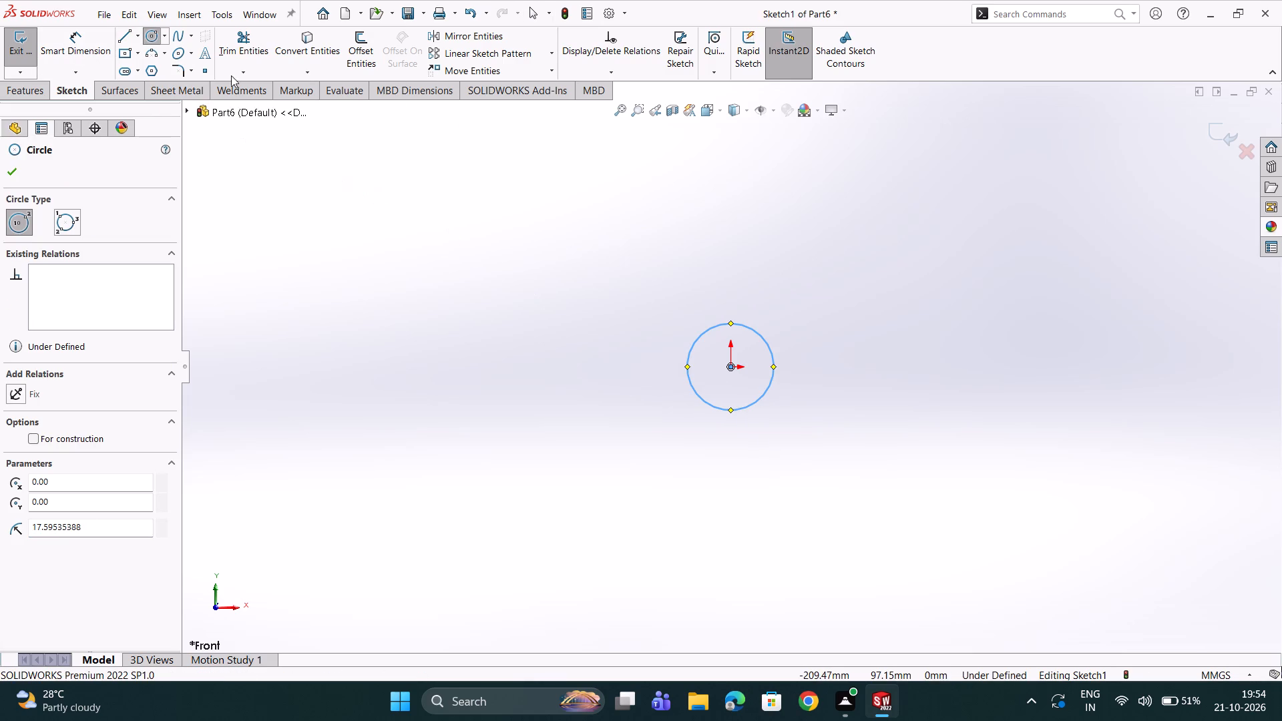
click(70, 39)
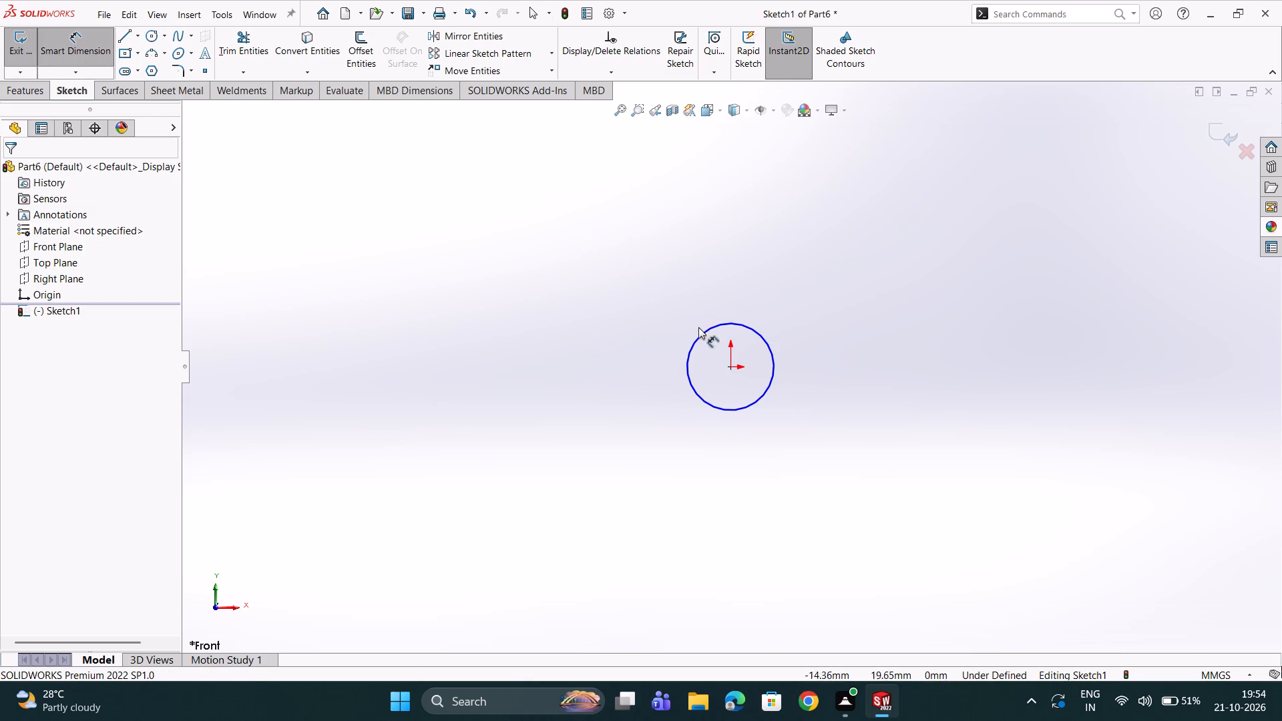
click(700, 333)
click(827, 289)
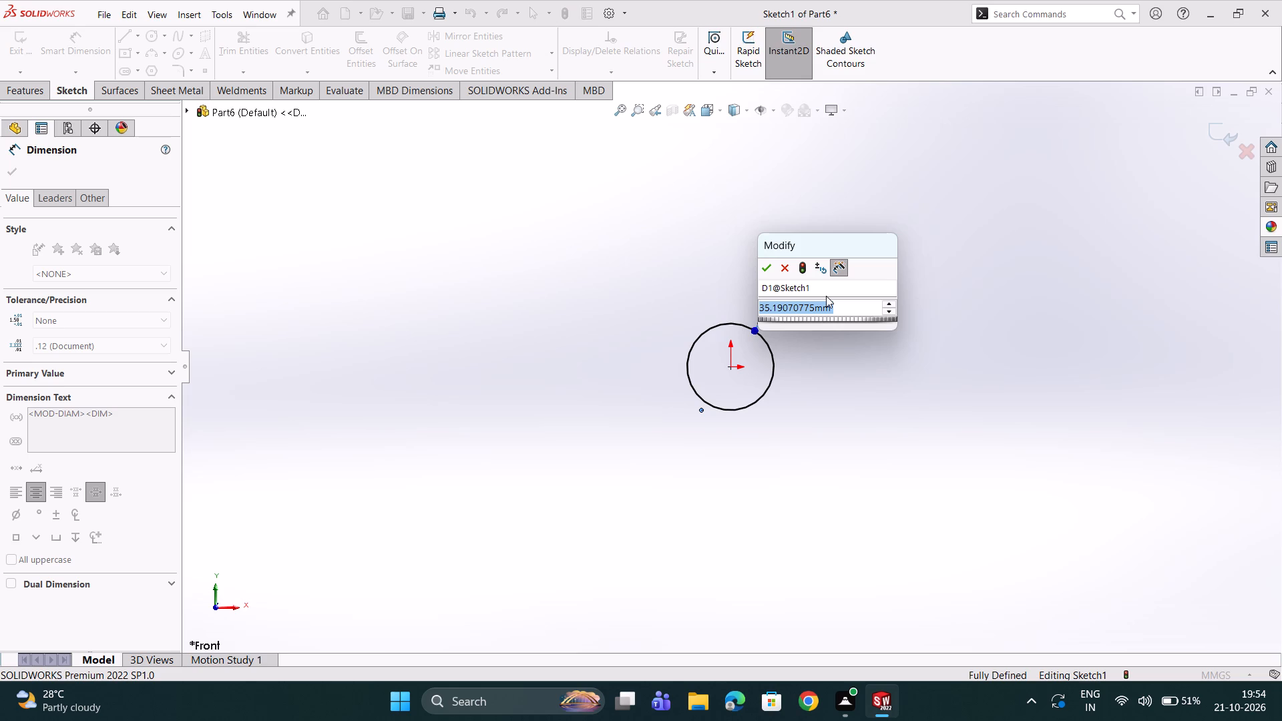
key(3)
key(Return)
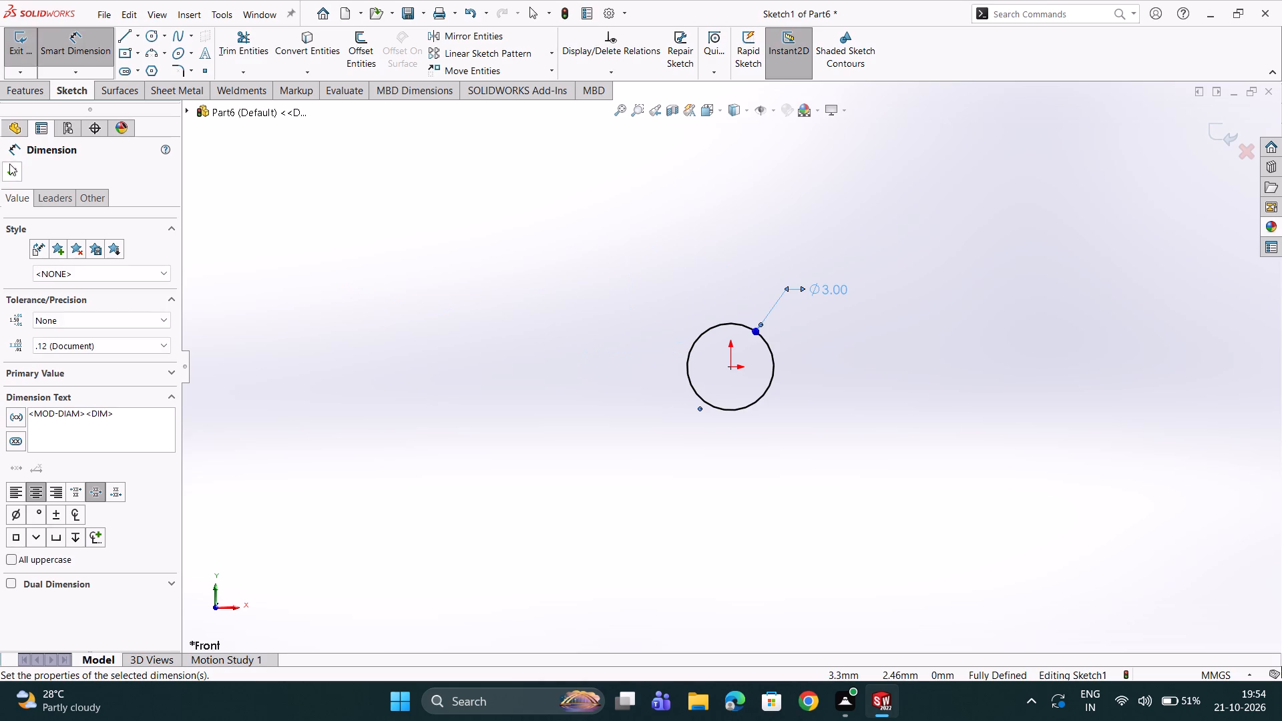
click(10, 167)
click(17, 51)
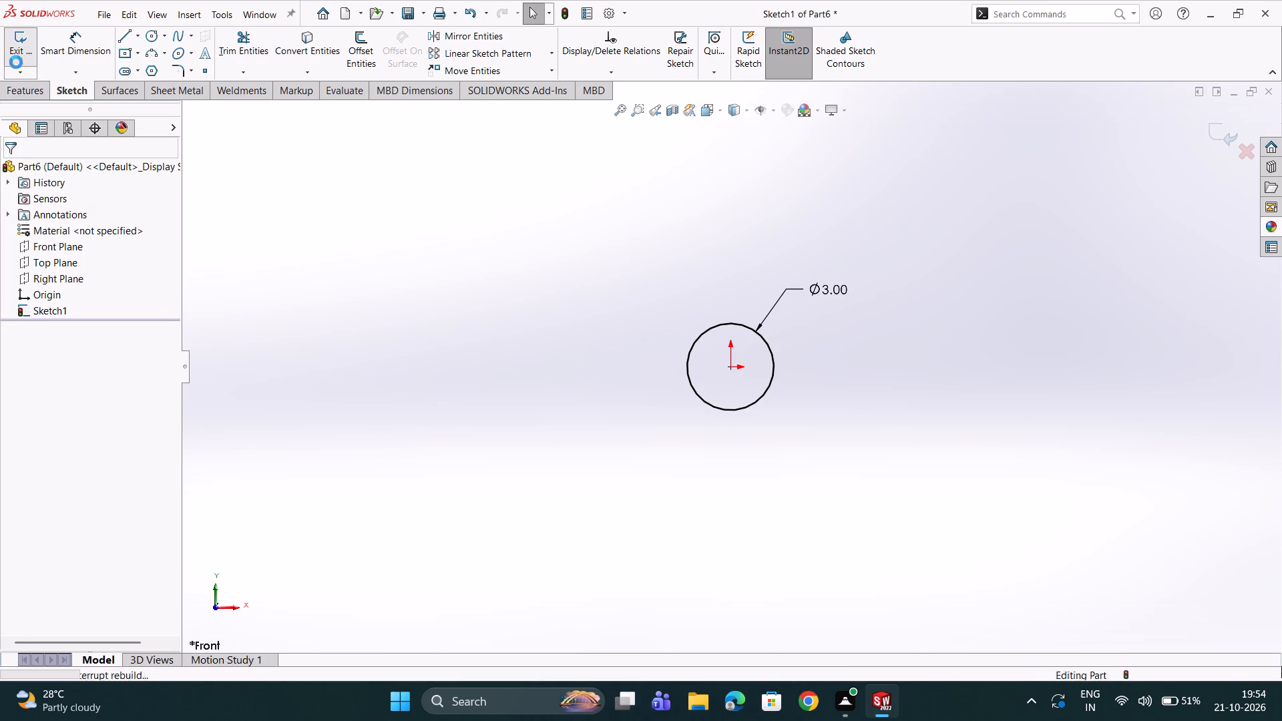
Extrude the 3 mm circle as a Mid Plane Extruded Boss with a depth of 16 mm.
click(25, 87)
click(31, 52)
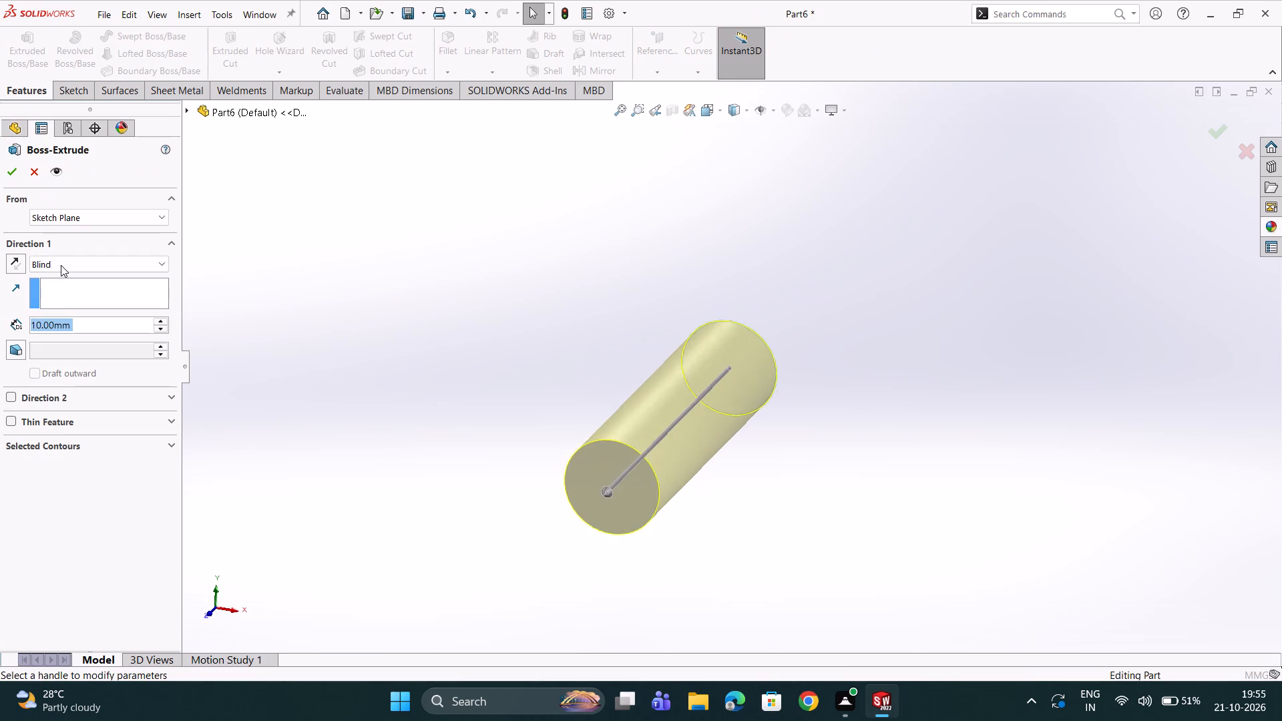
click(61, 265)
click(59, 340)
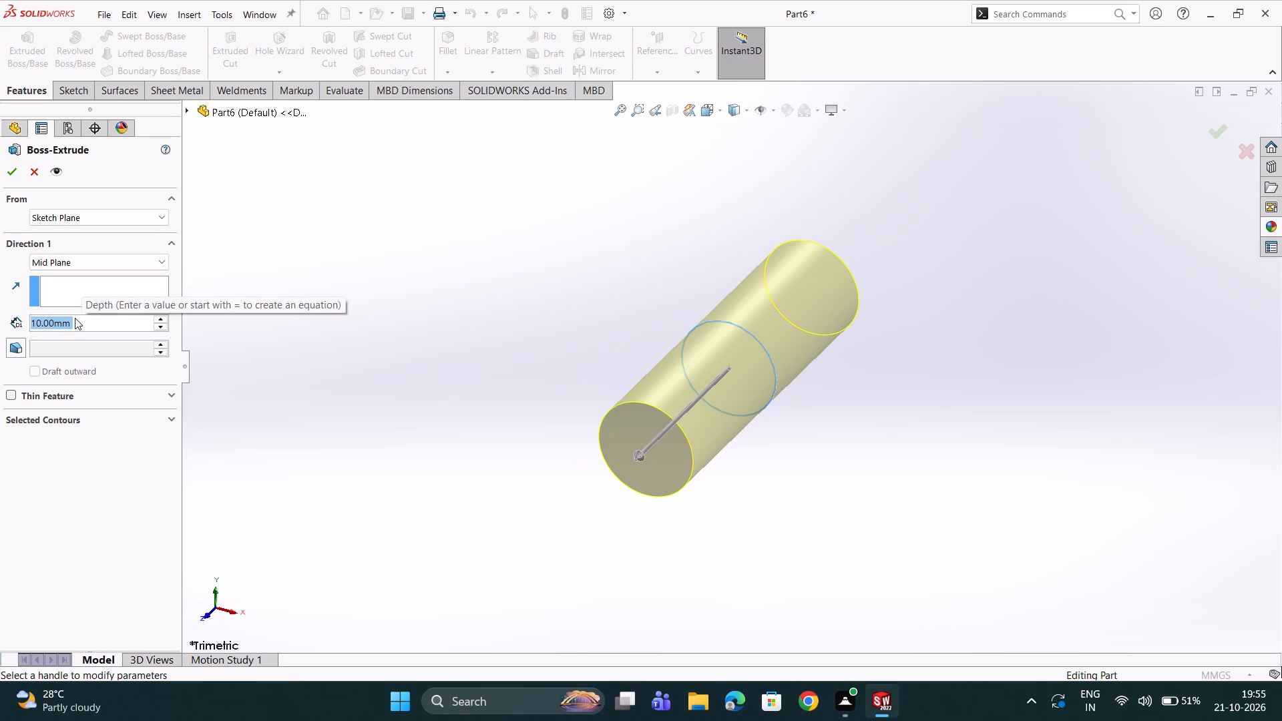
text(16)
key(Return)
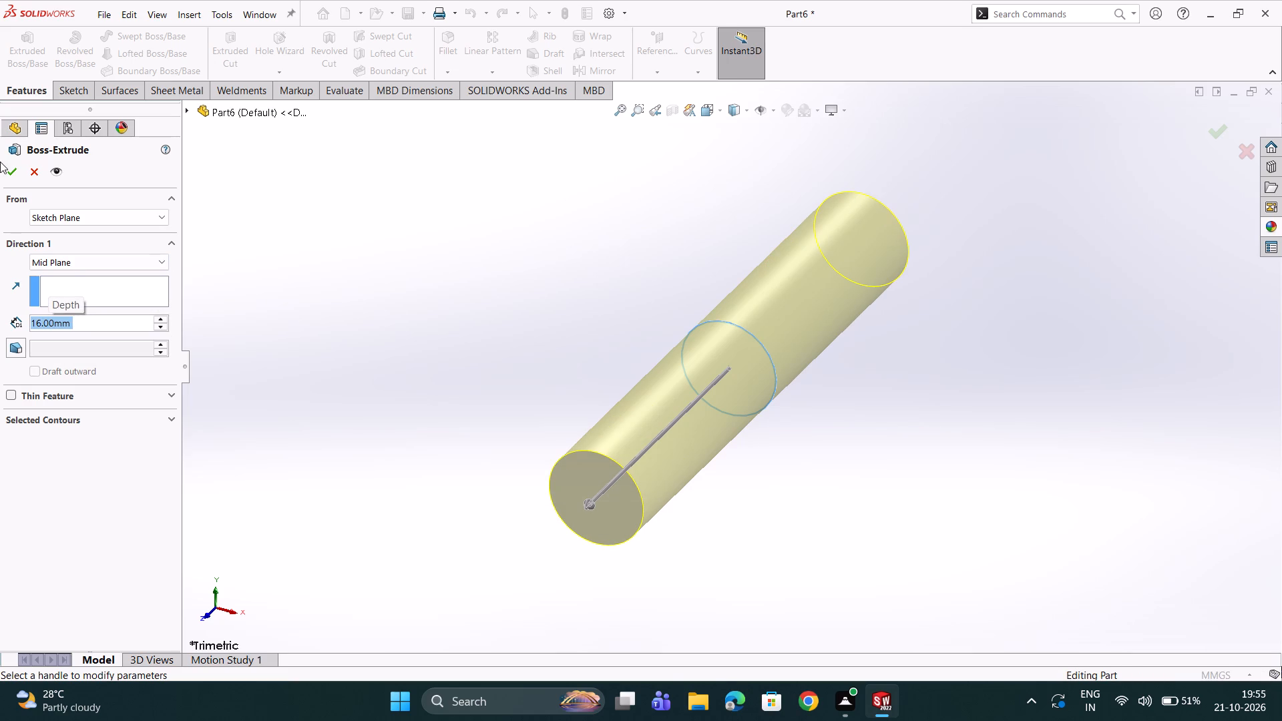
click(7, 172)
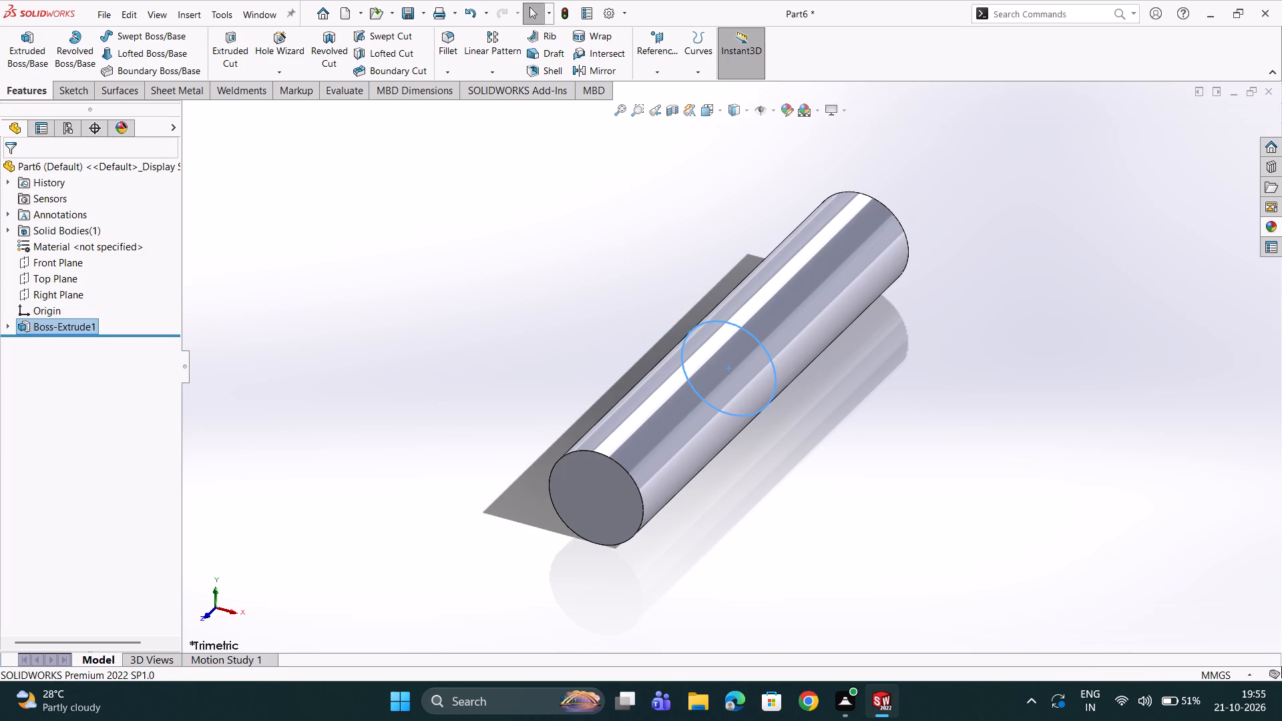
Apply the chromium plate metal appearance to the whole part and colour it bright green.
click(57, 167)
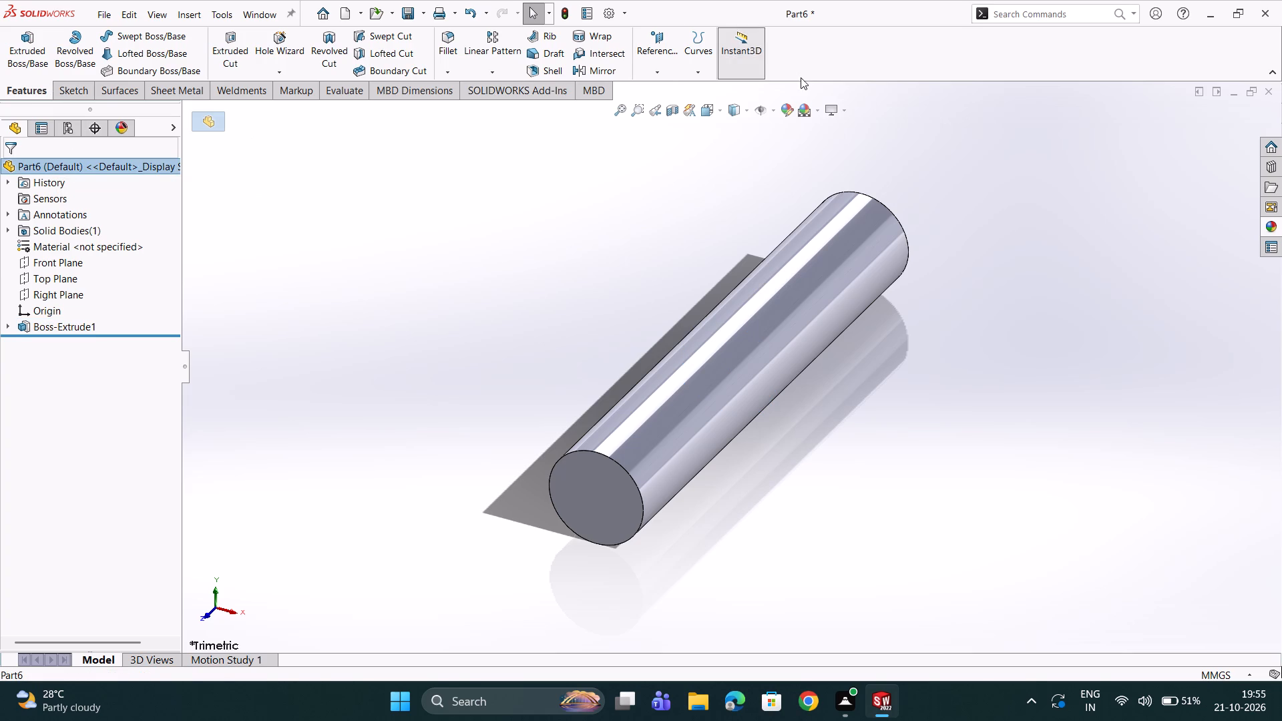
click(778, 110)
double_click(787, 109)
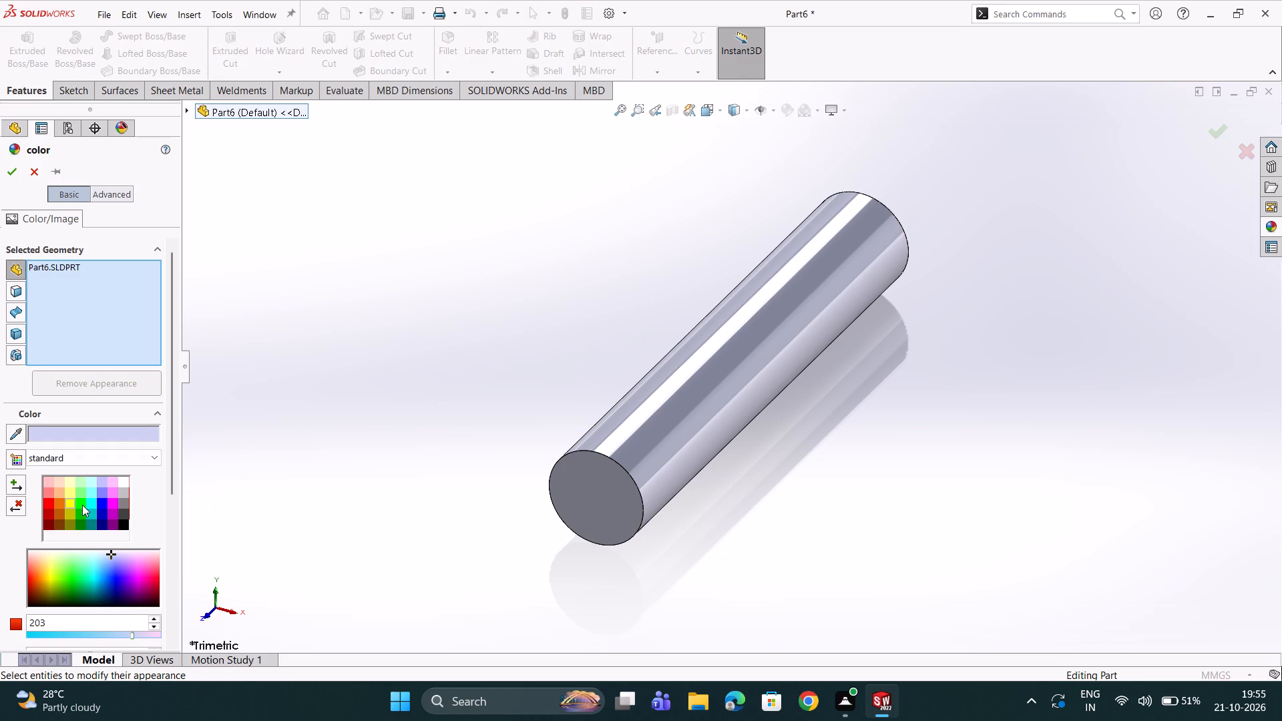
click(82, 505)
click(77, 515)
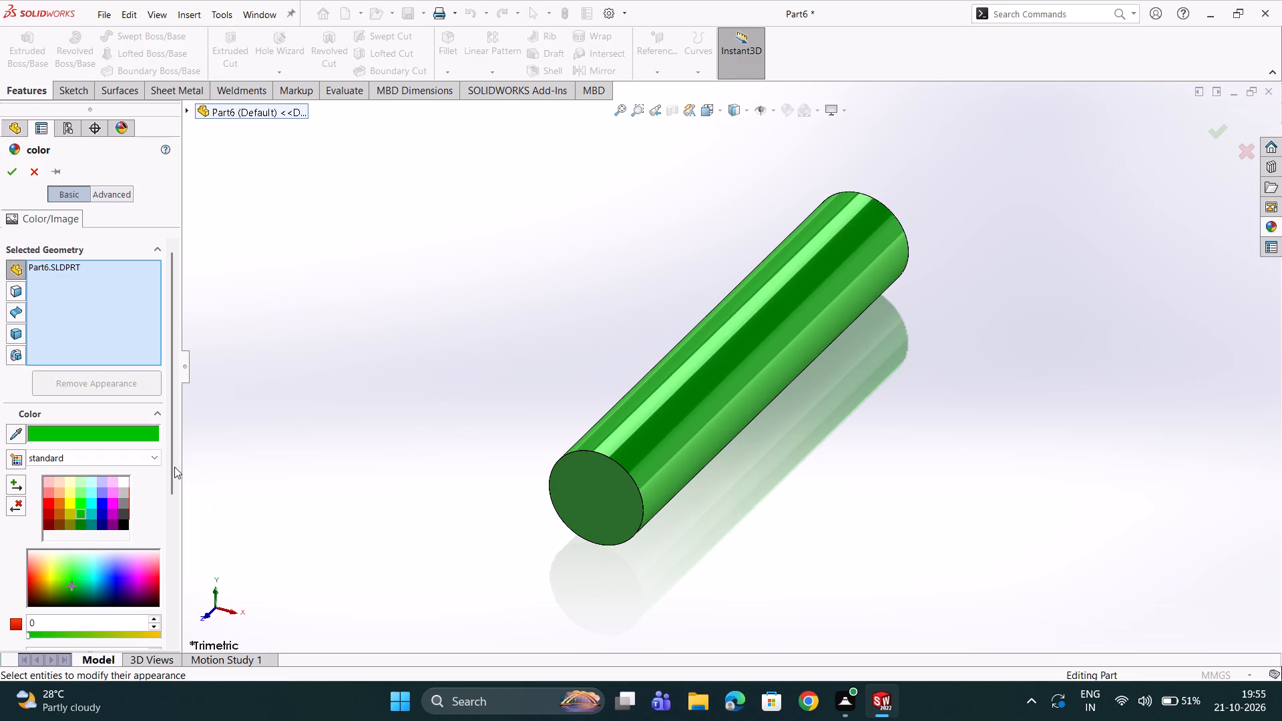
click(81, 500)
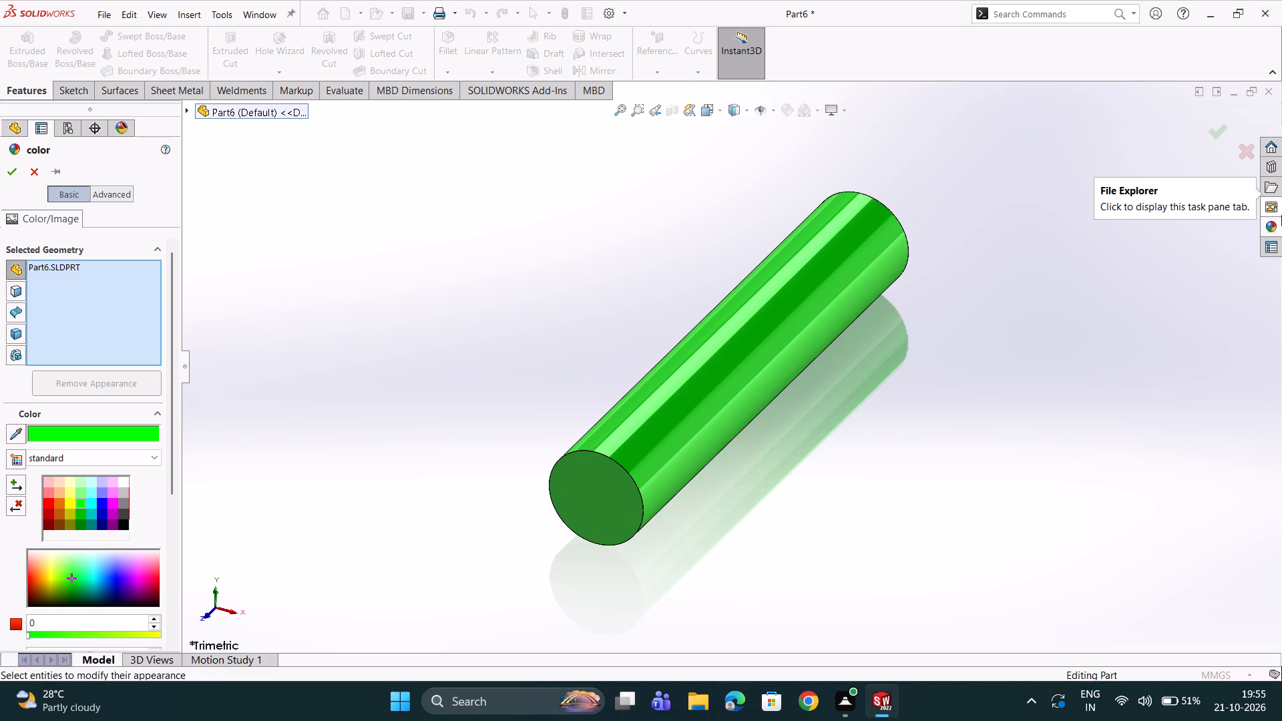
click(1271, 230)
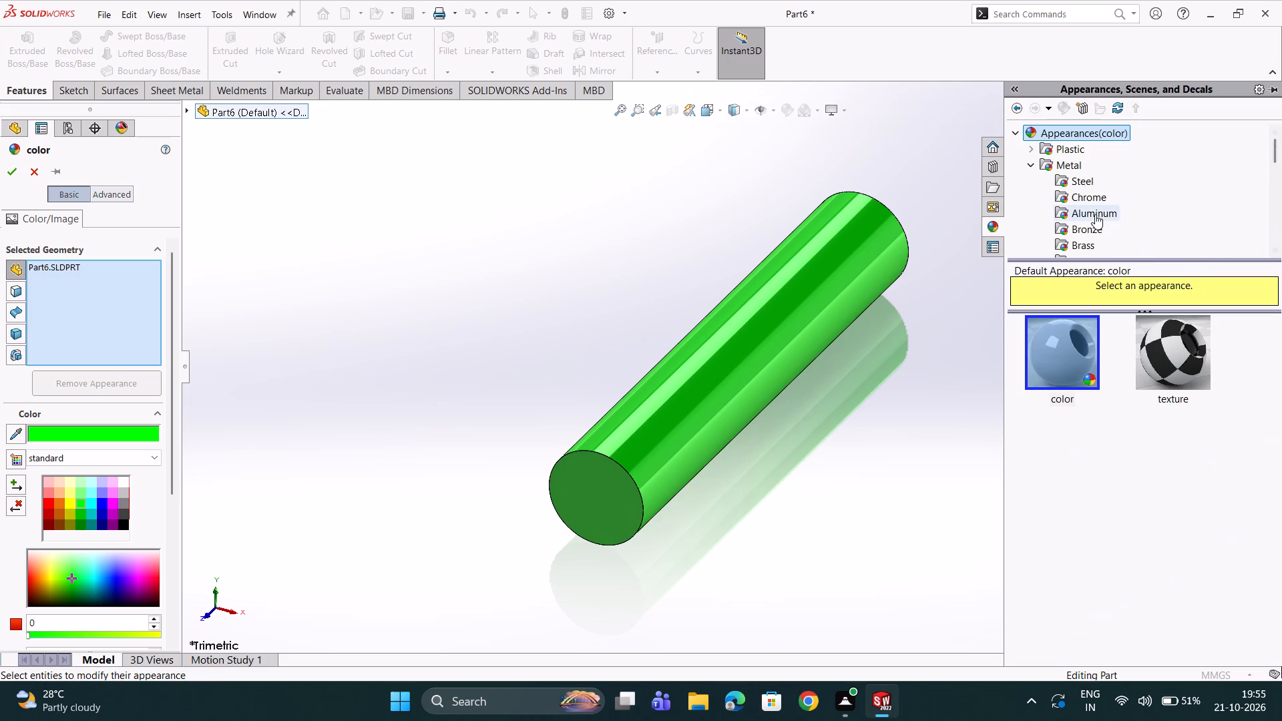
click(1074, 162)
triple_click(1175, 375)
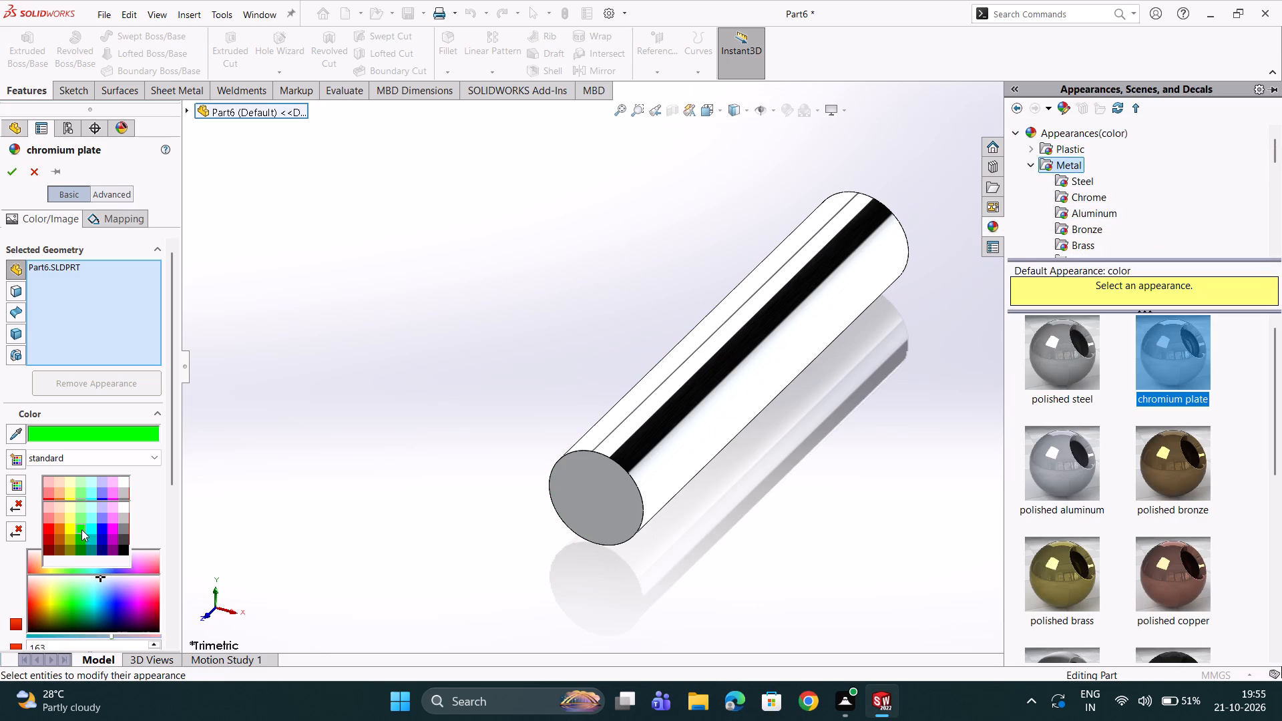
double_click(81, 527)
double_click(81, 524)
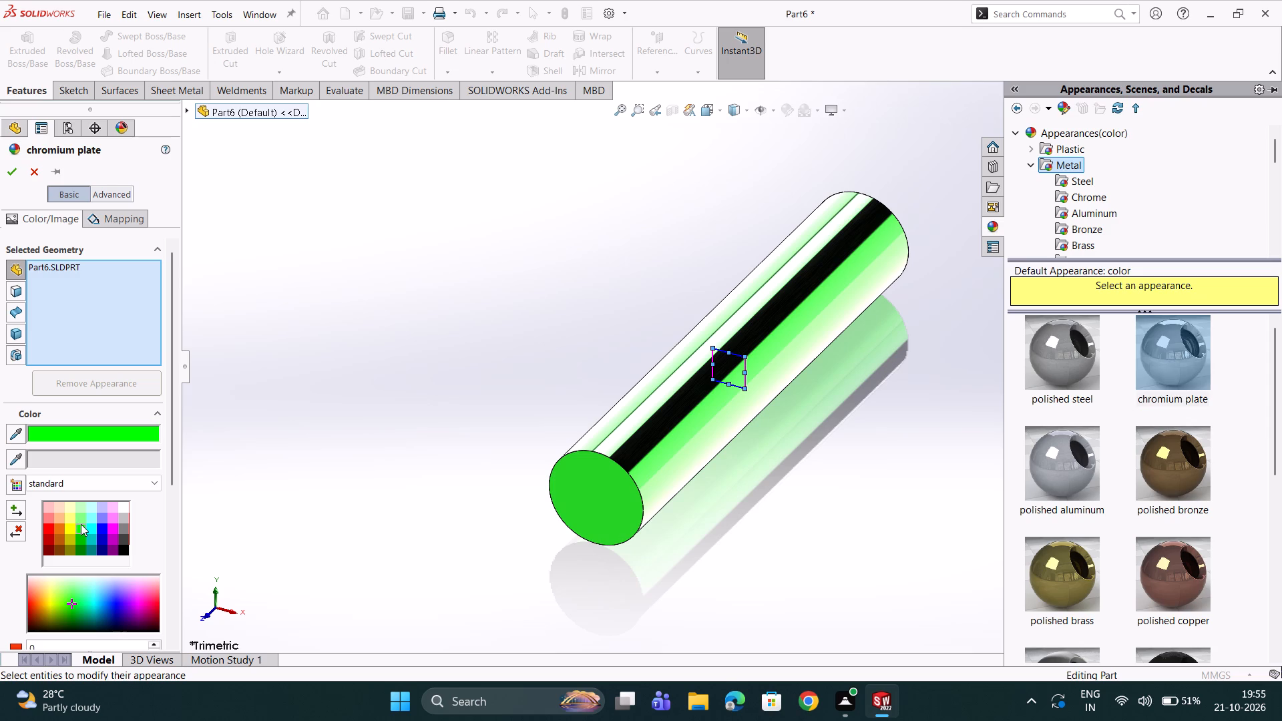
middle_drag(348, 430, 533, 546)
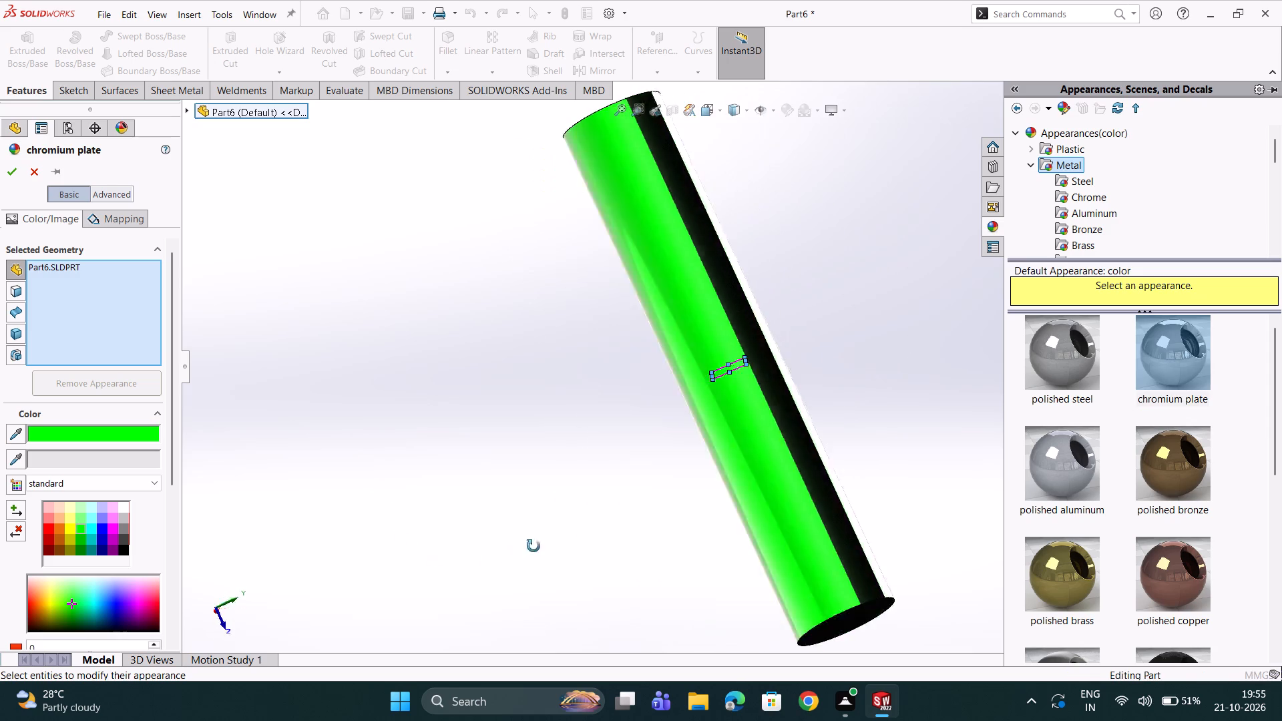
middle_drag(533, 546, 485, 425)
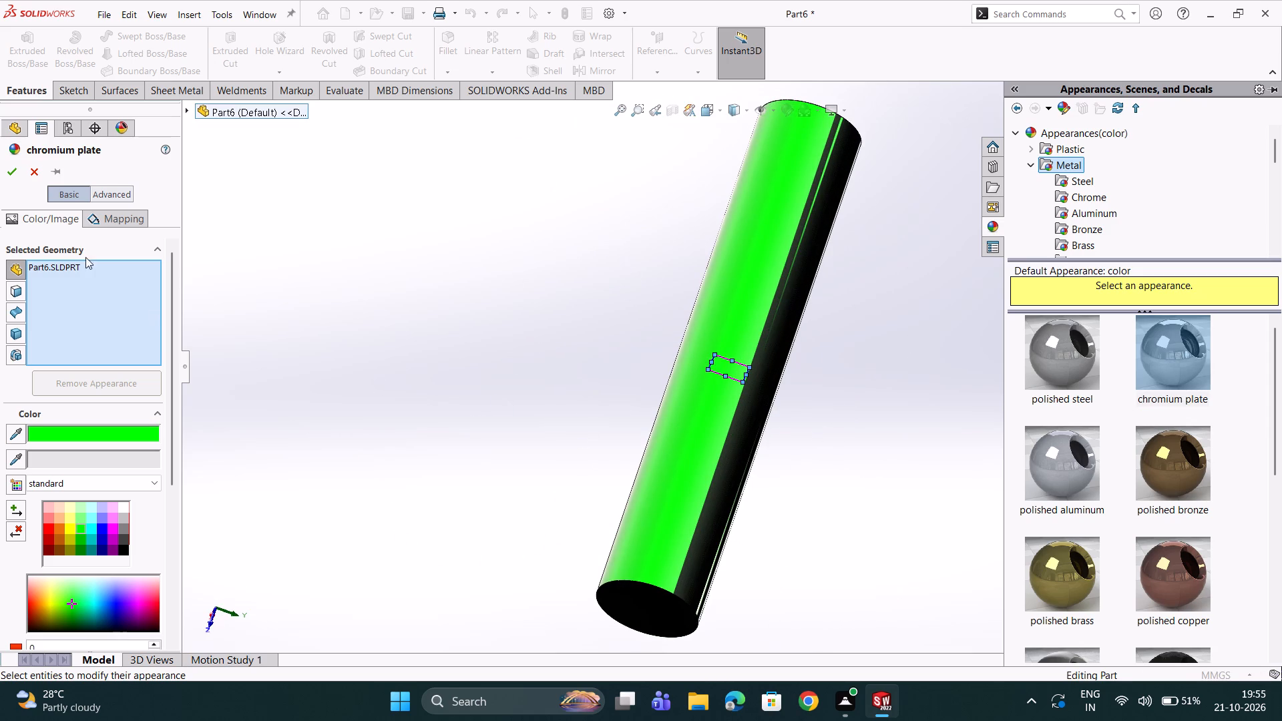
click(7, 172)
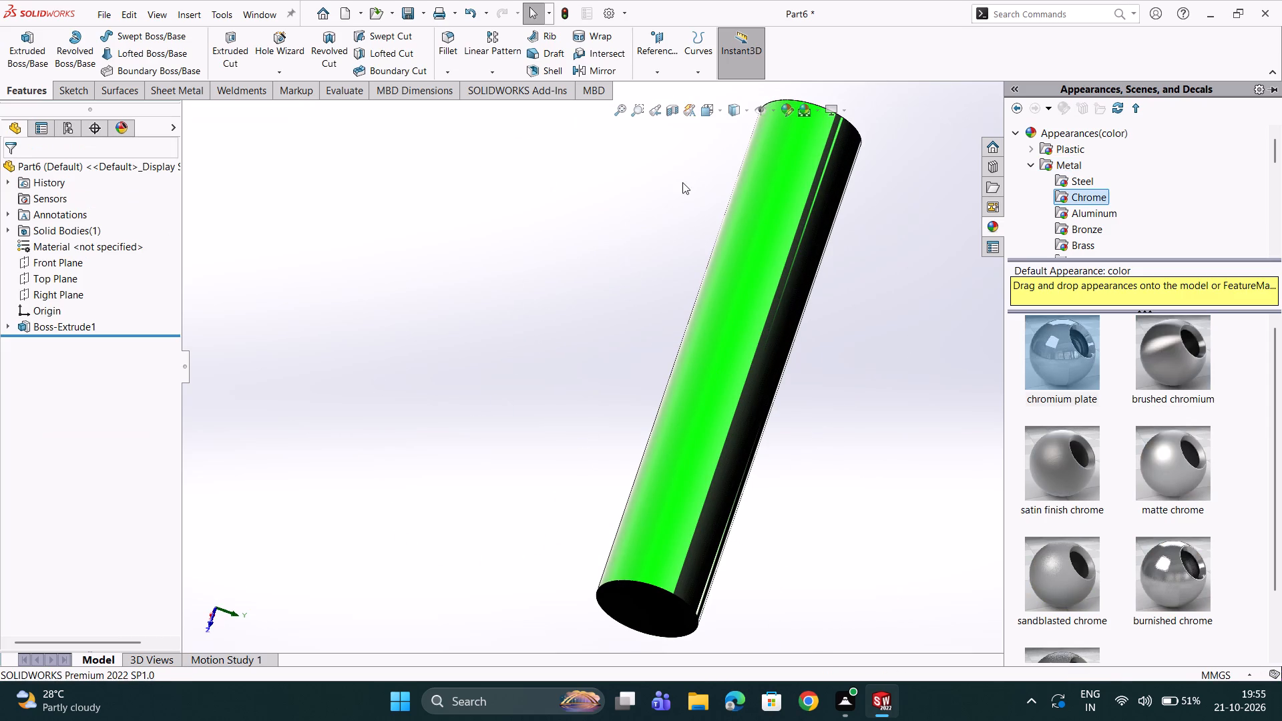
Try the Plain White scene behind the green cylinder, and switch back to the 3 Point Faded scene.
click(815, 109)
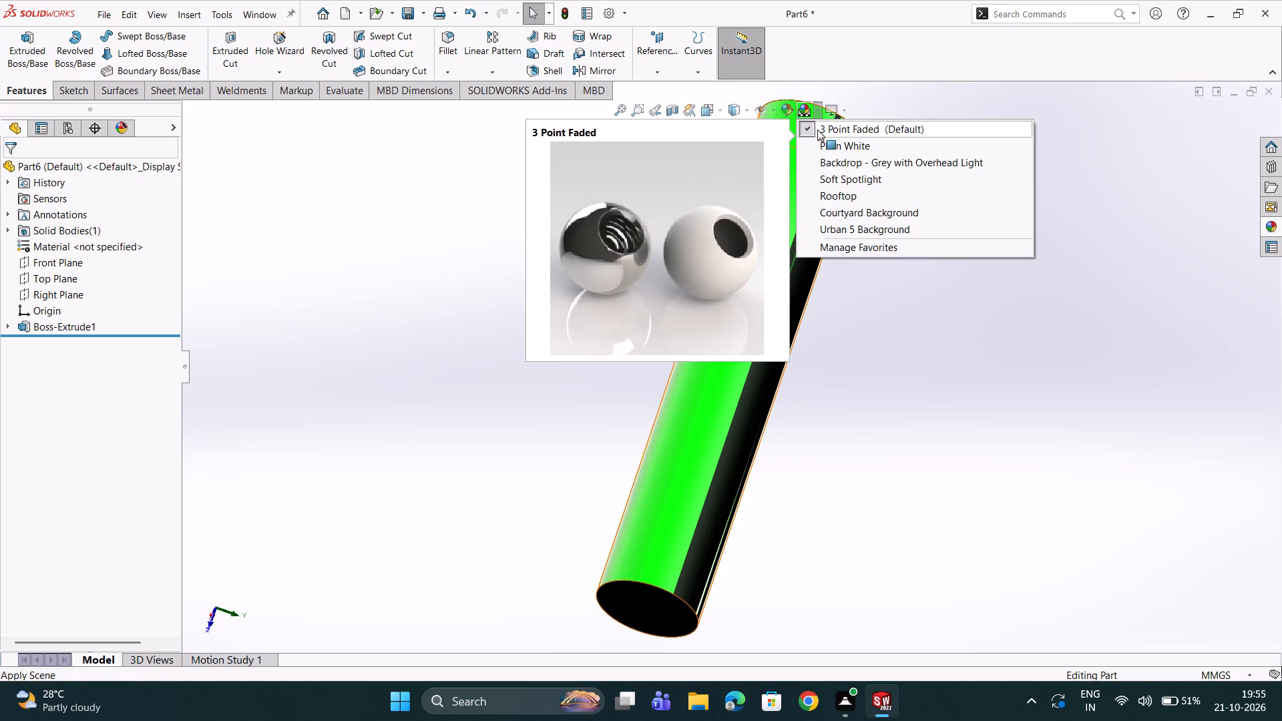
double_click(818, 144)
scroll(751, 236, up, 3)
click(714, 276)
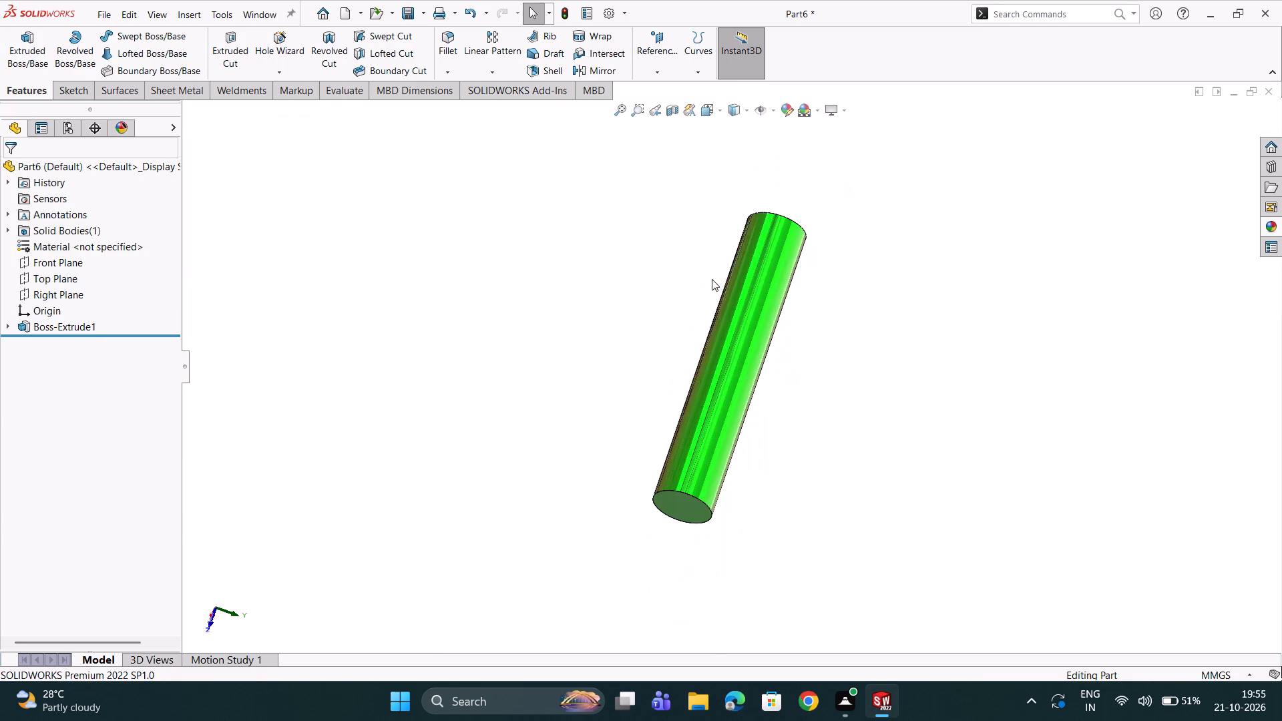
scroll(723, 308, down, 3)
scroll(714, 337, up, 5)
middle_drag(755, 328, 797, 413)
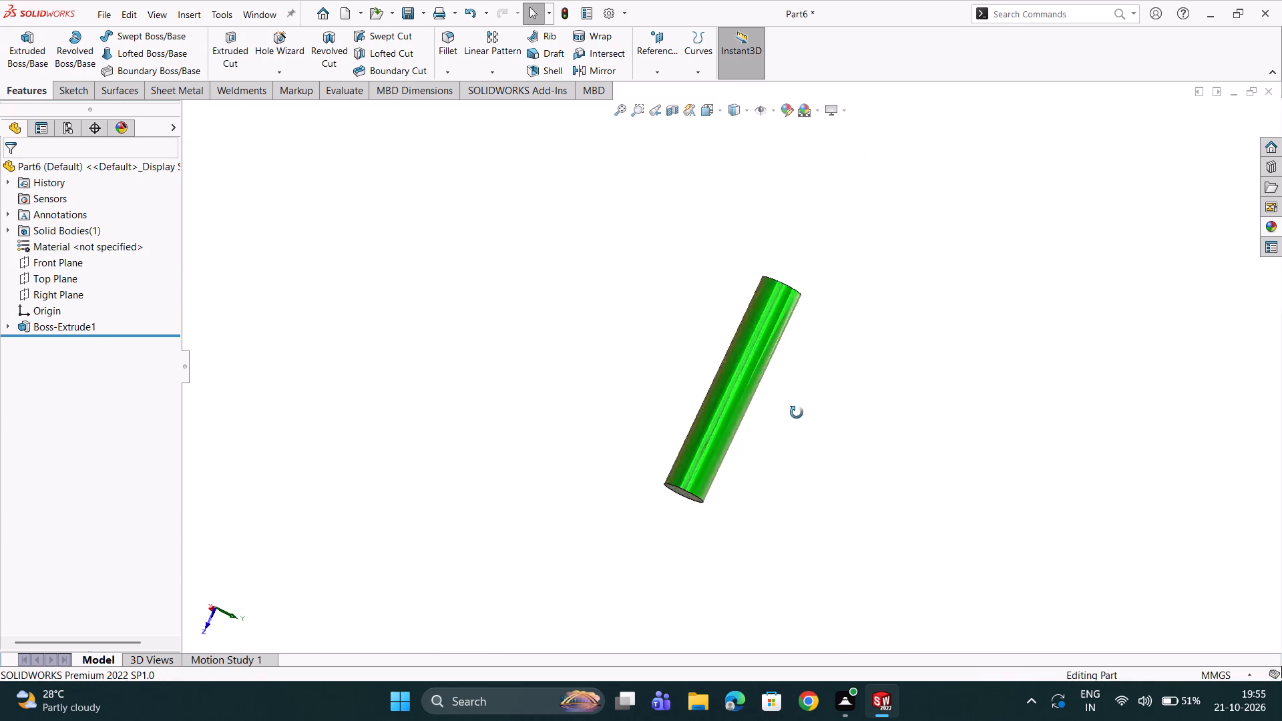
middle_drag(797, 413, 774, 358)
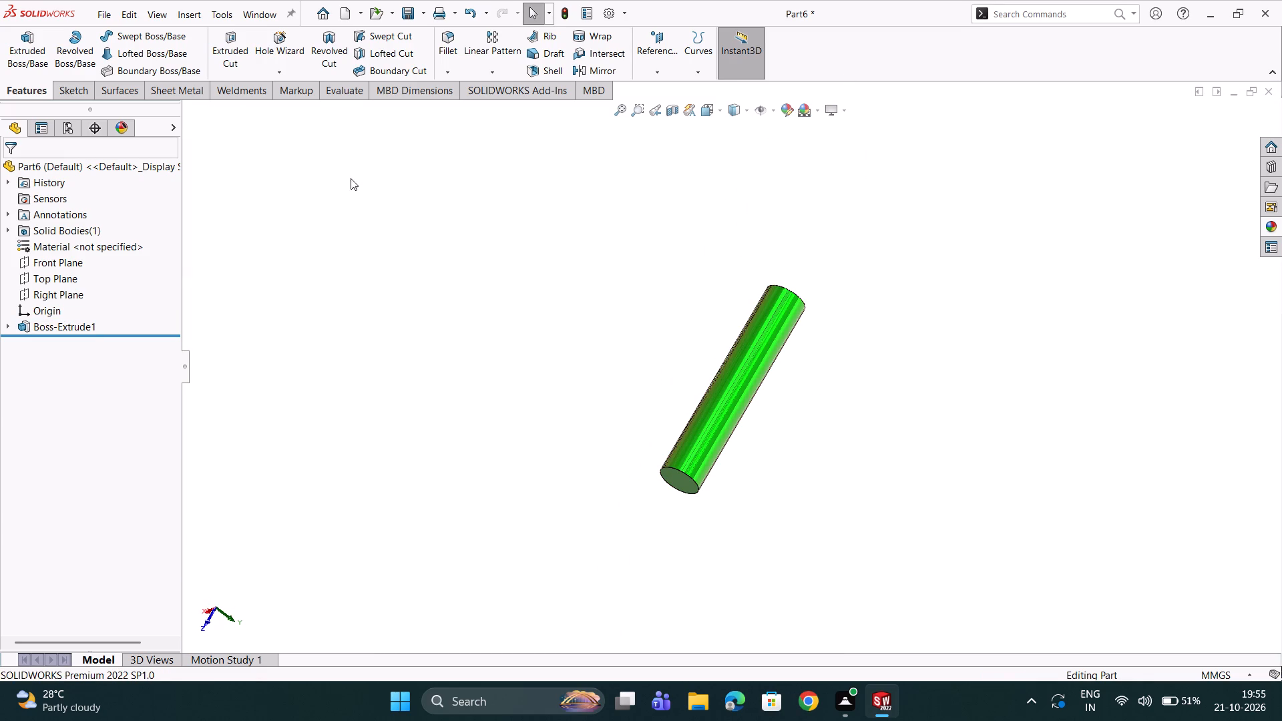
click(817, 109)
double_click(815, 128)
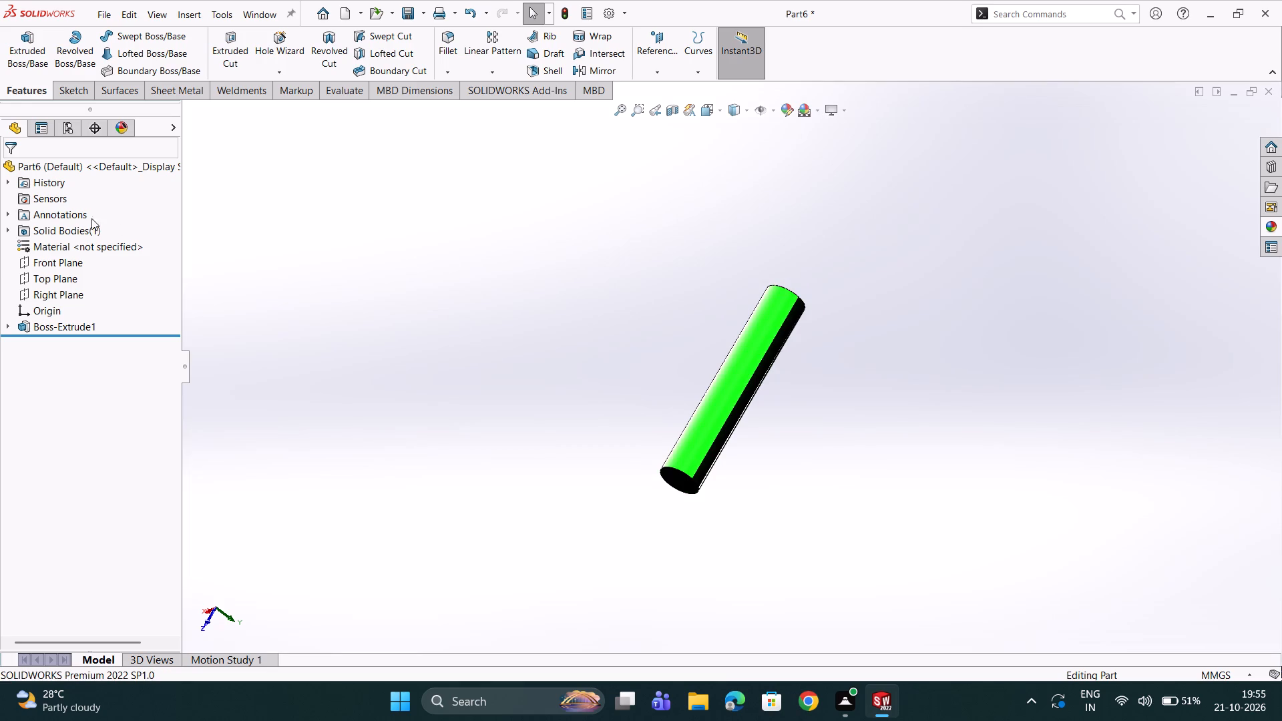
Chamfer the circular edges at both ends of the cylinder with a distance of 0.2 mm at 45 degrees.
click(454, 72)
click(445, 105)
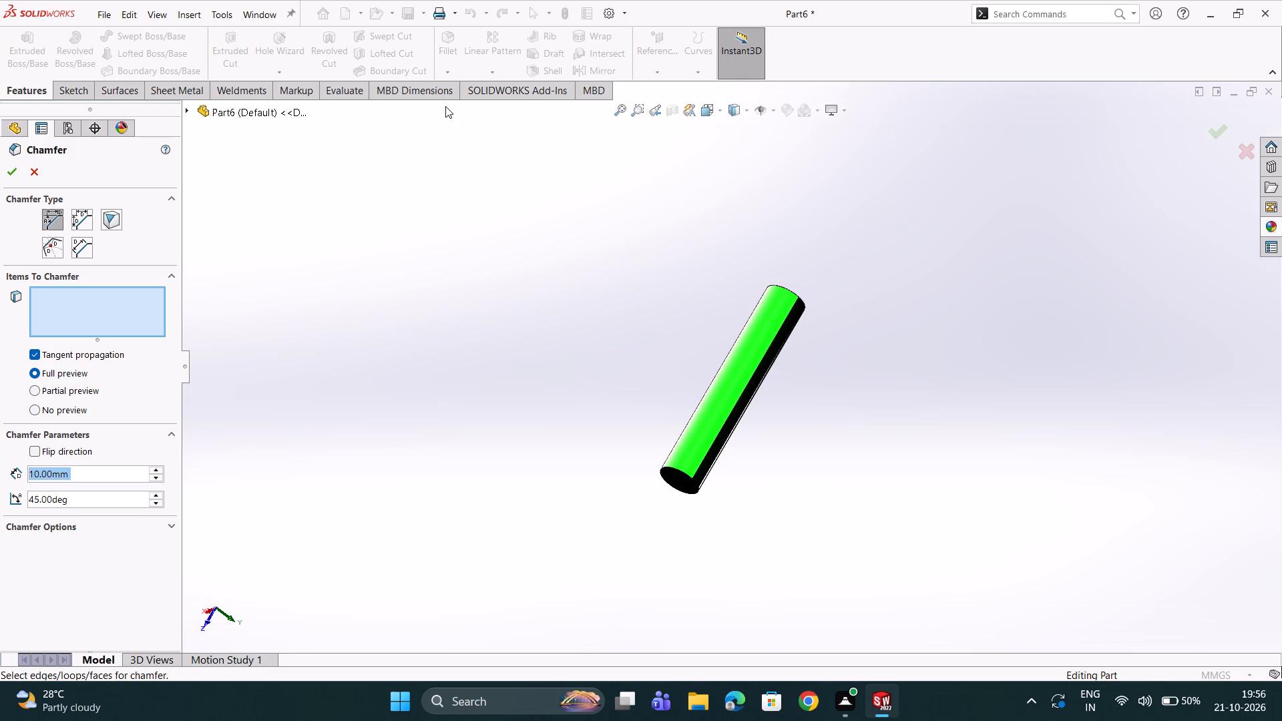
text(0.2)
key(Return)
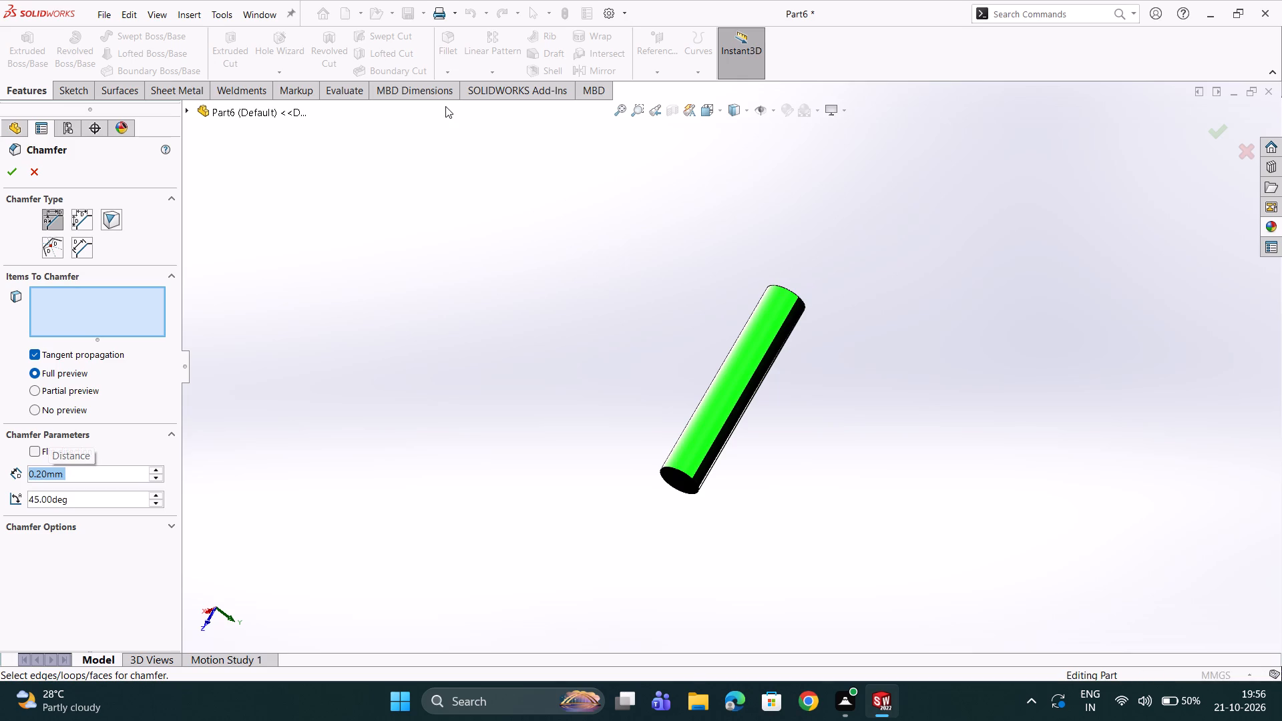
scroll(825, 322, down, 1)
scroll(771, 279, down, 9)
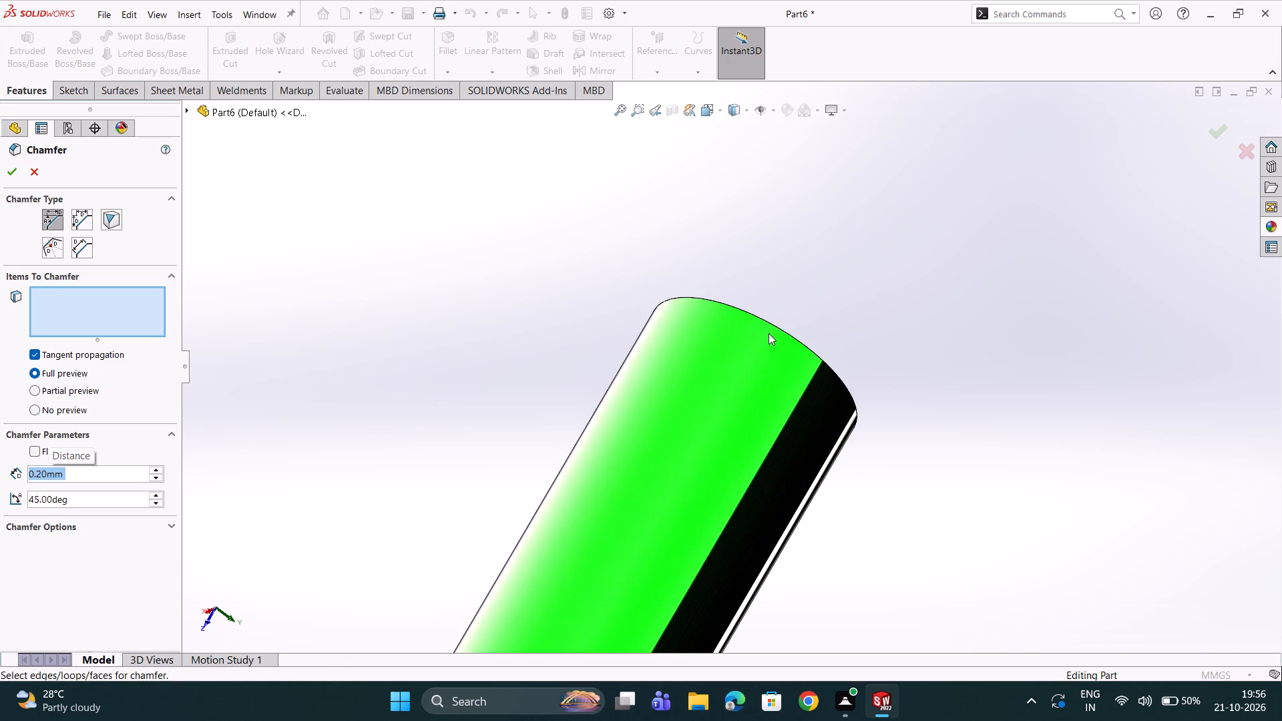
click(772, 324)
scroll(759, 340, up, 3)
scroll(720, 410, up, 10)
scroll(681, 481, down, 12)
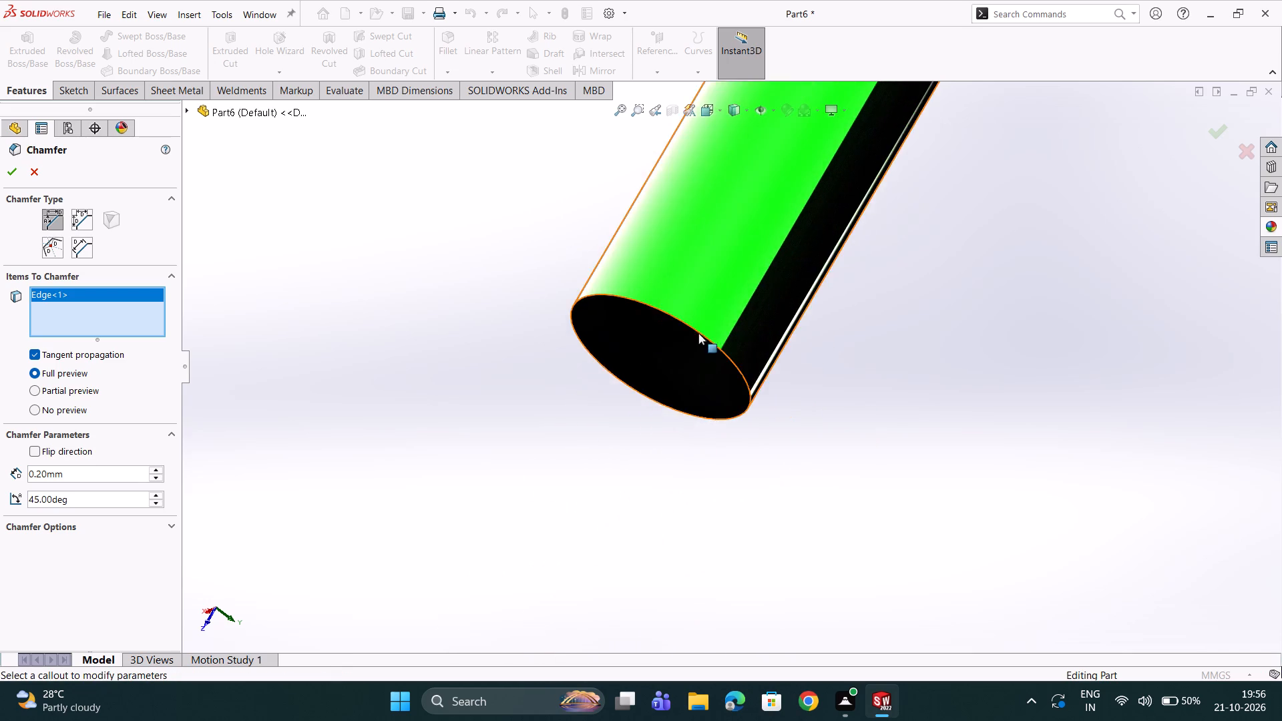
scroll(698, 333, down, 3)
double_click(700, 338)
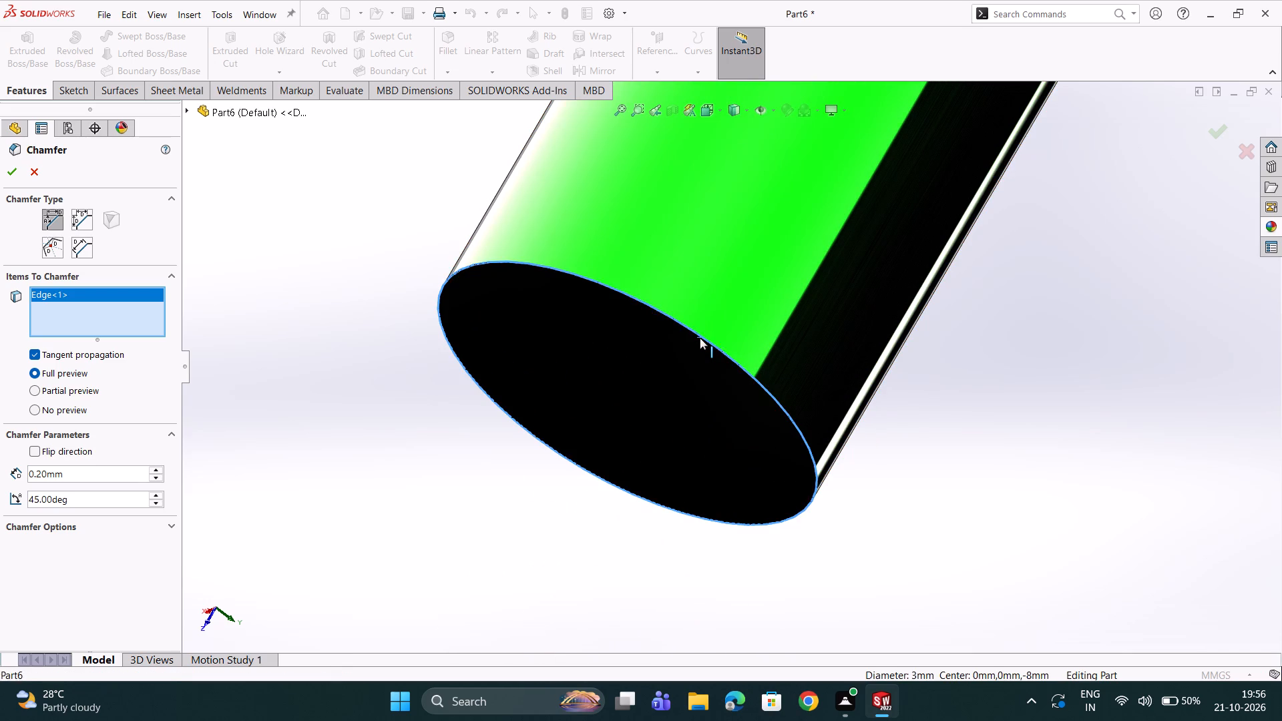
click(5, 172)
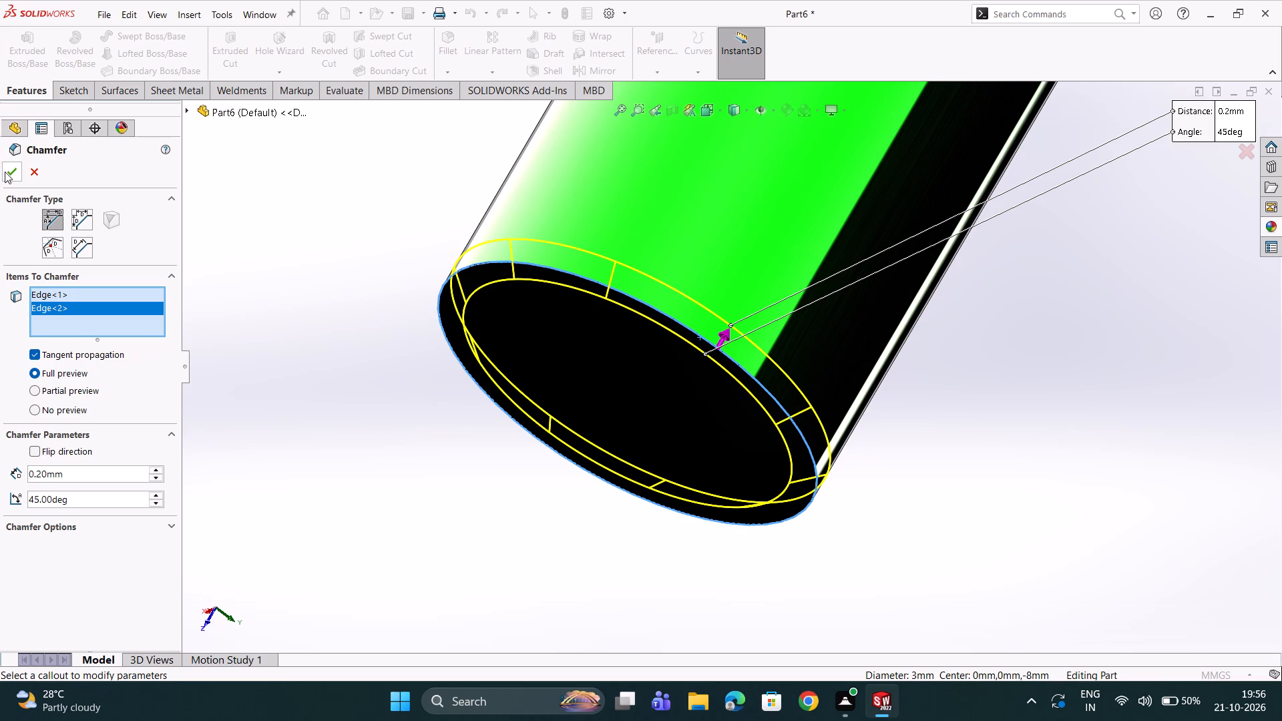
click(303, 213)
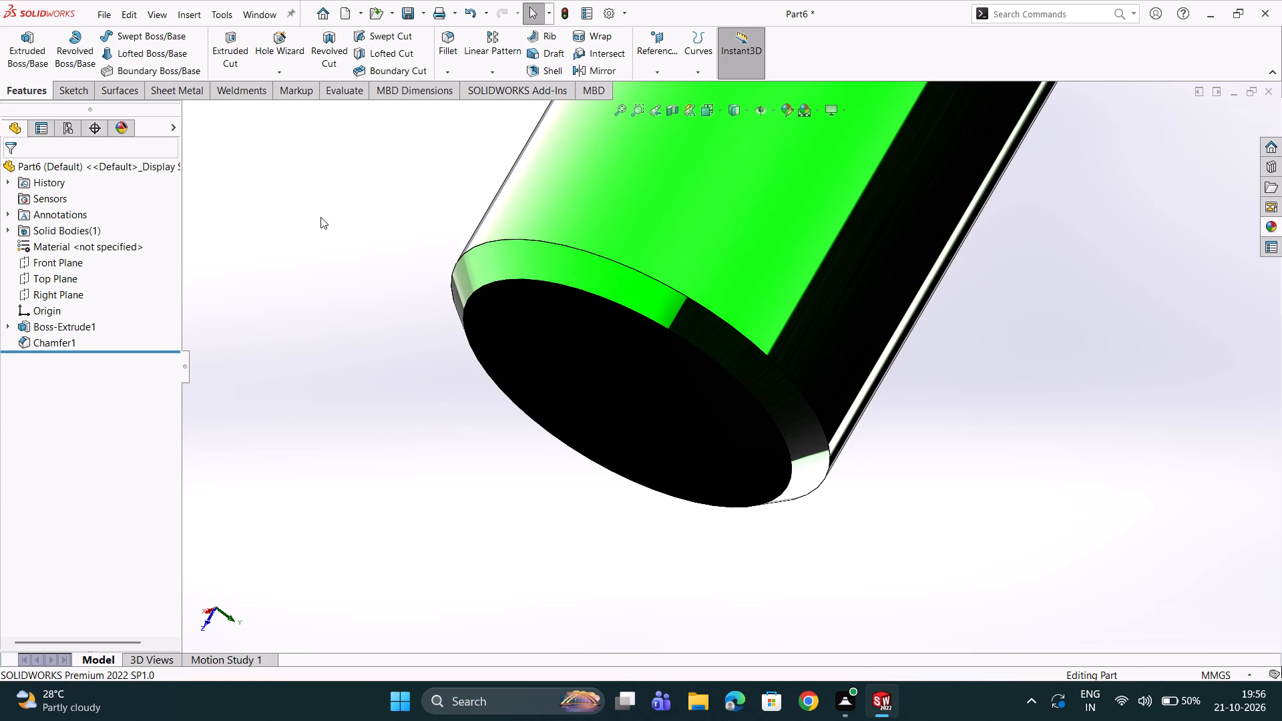
Save the finished green chamfered pin as JG16 and close the part.
scroll(320, 217, up, 13)
scroll(785, 176, down, 6)
scroll(853, 340, up, 4)
scroll(718, 393, up, 2)
click(659, 356)
scroll(759, 346, down, 1)
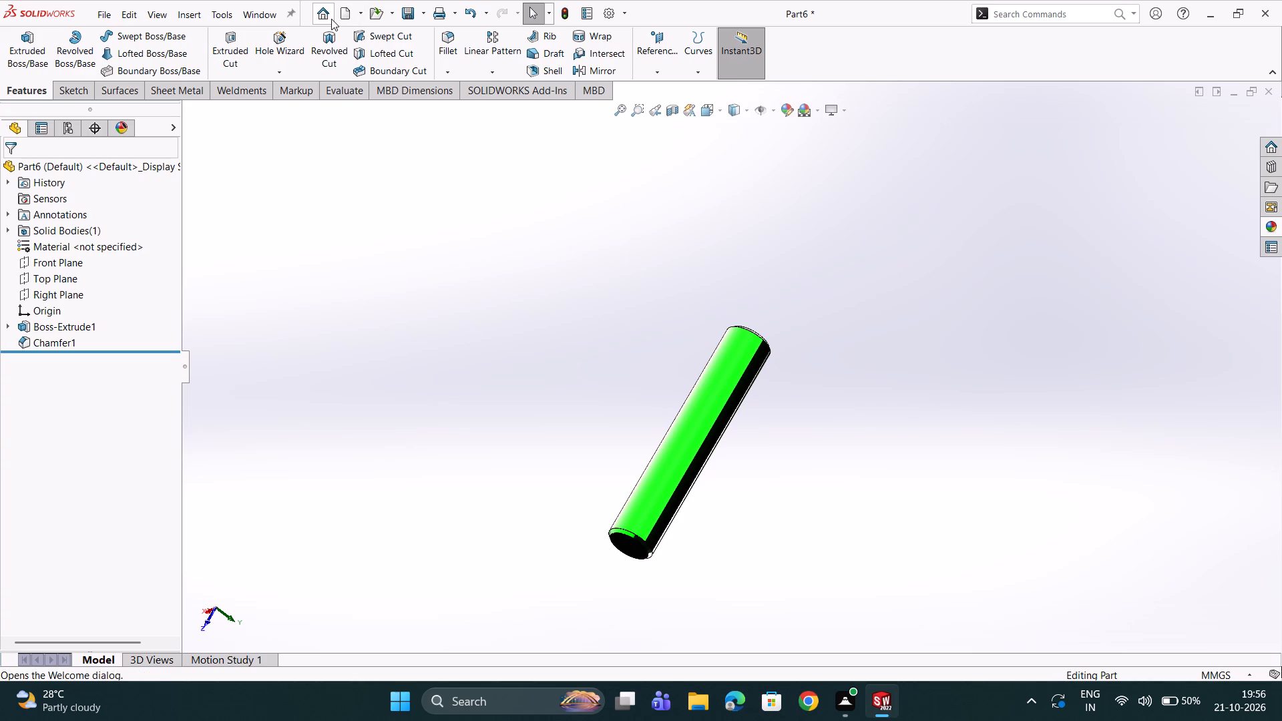
click(407, 9)
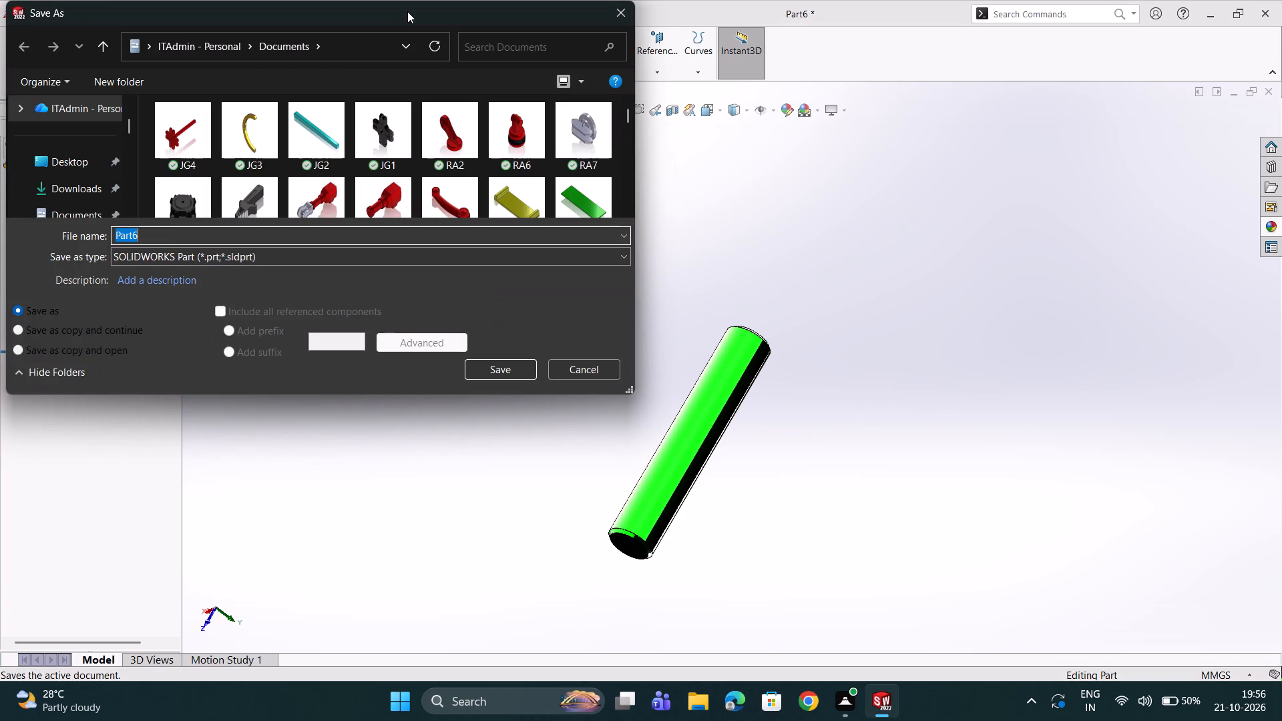
text(JG)
text(16)
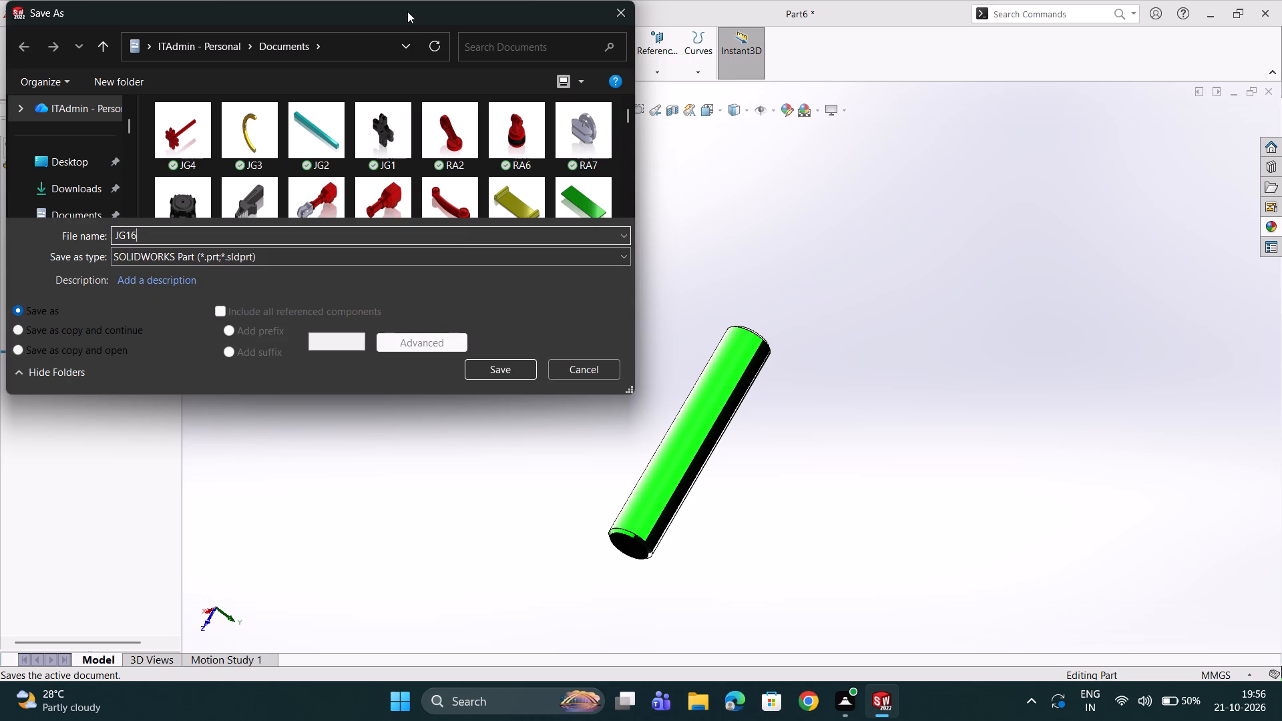
key(Return)
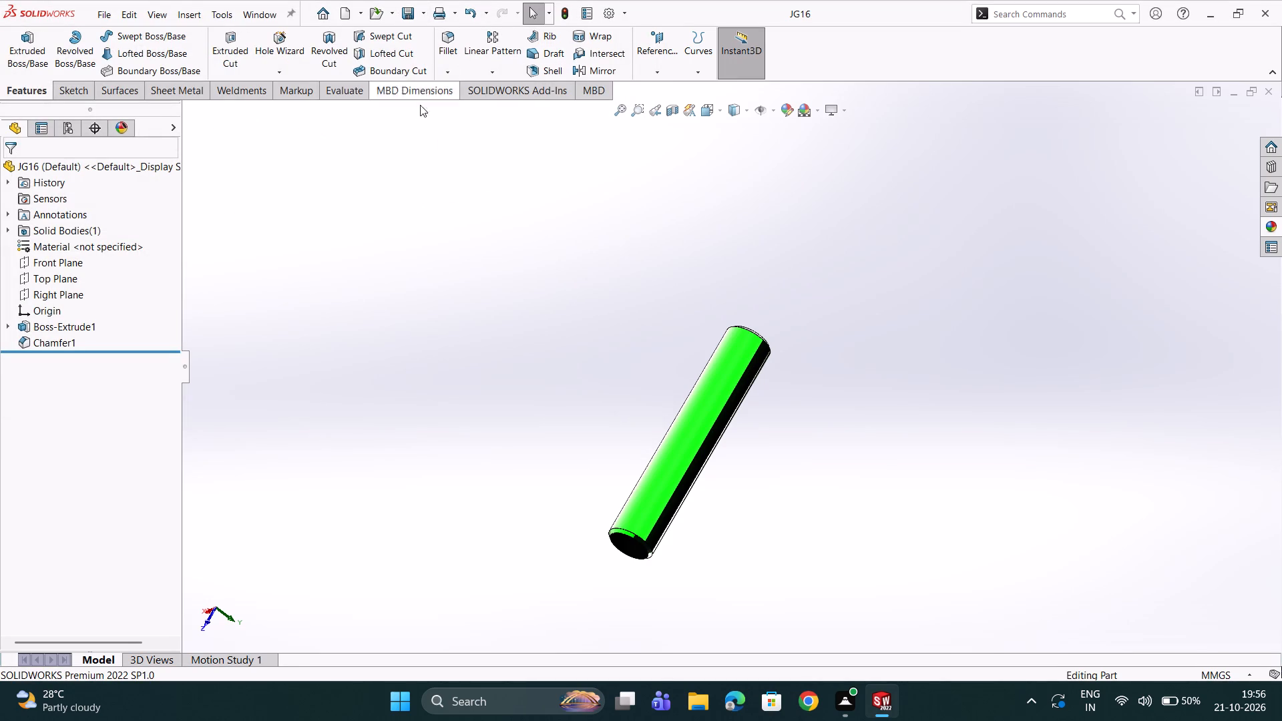
click(1275, 95)
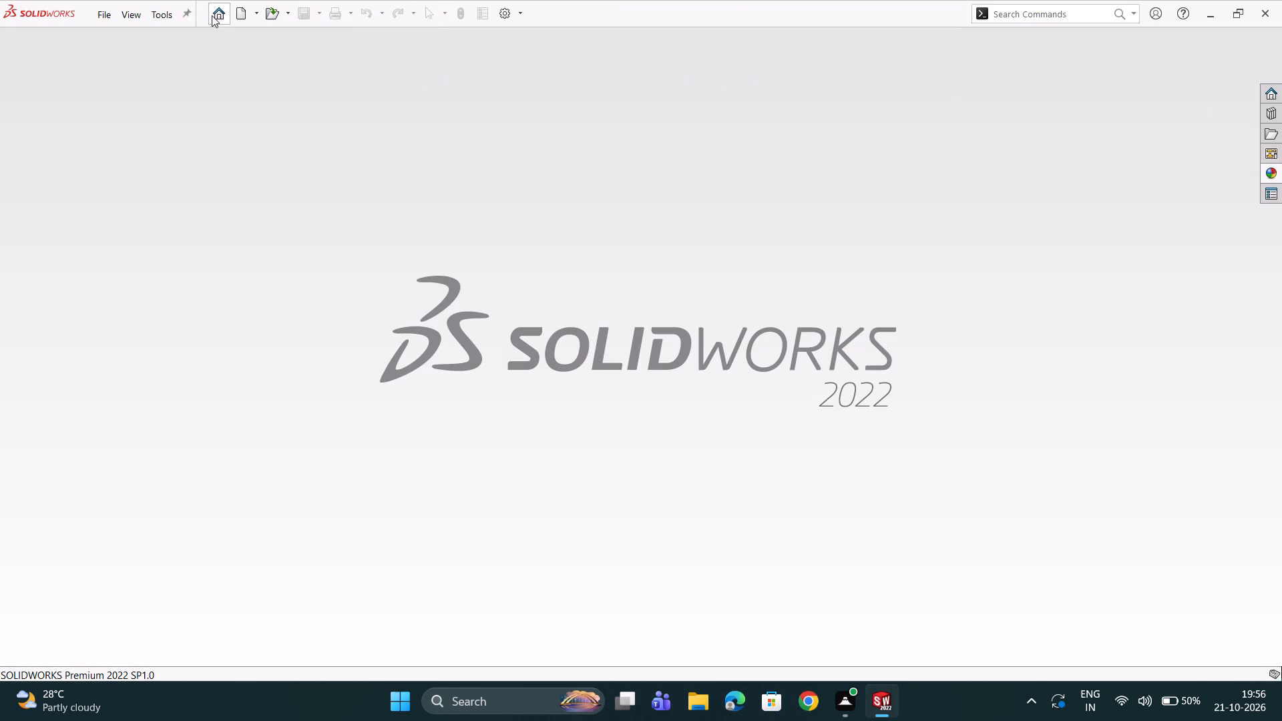
Create a new part and set its unit system to MMGS.
click(214, 14)
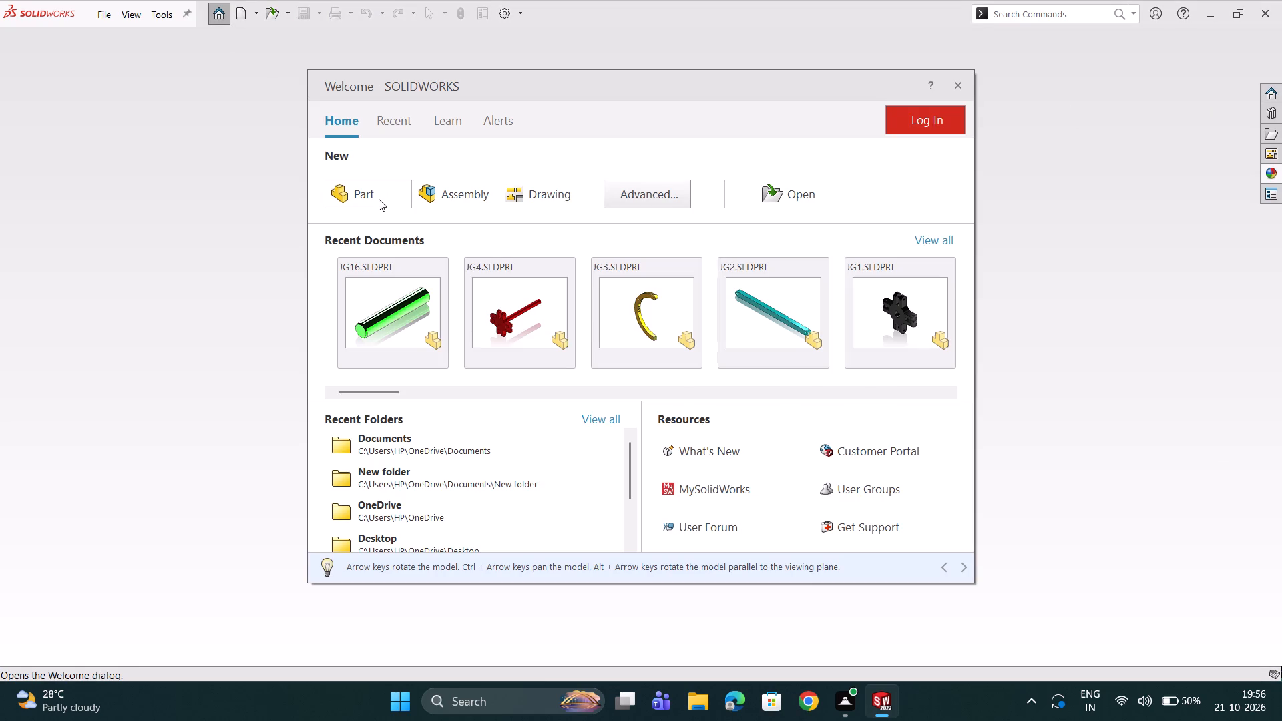
click(379, 199)
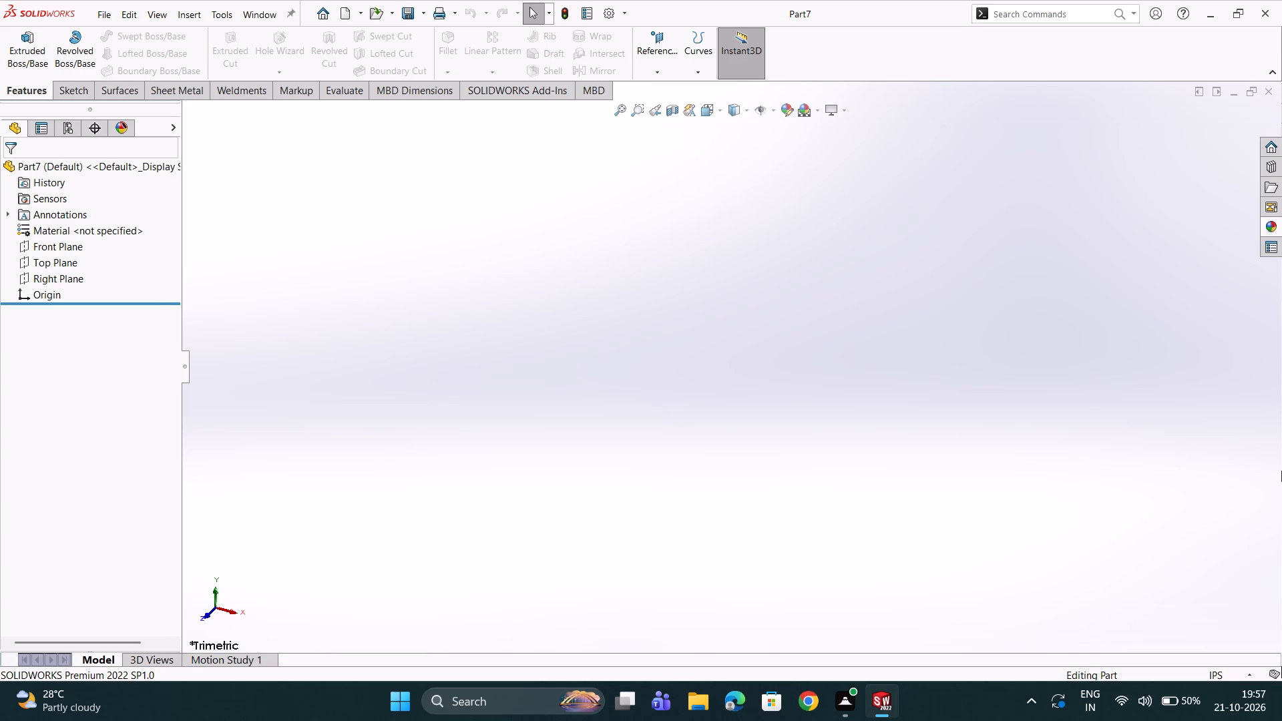
click(1241, 674)
click(1187, 617)
Open a new sketch on the Front Plane.
click(55, 245)
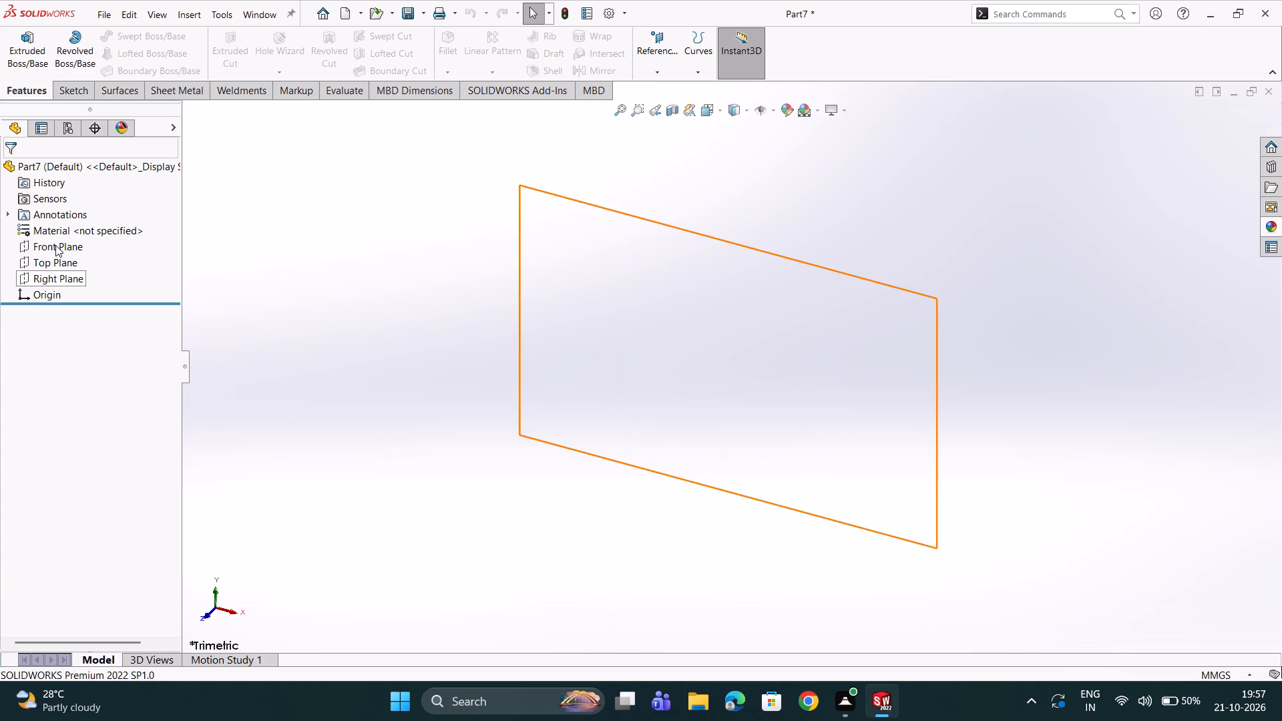
click(67, 226)
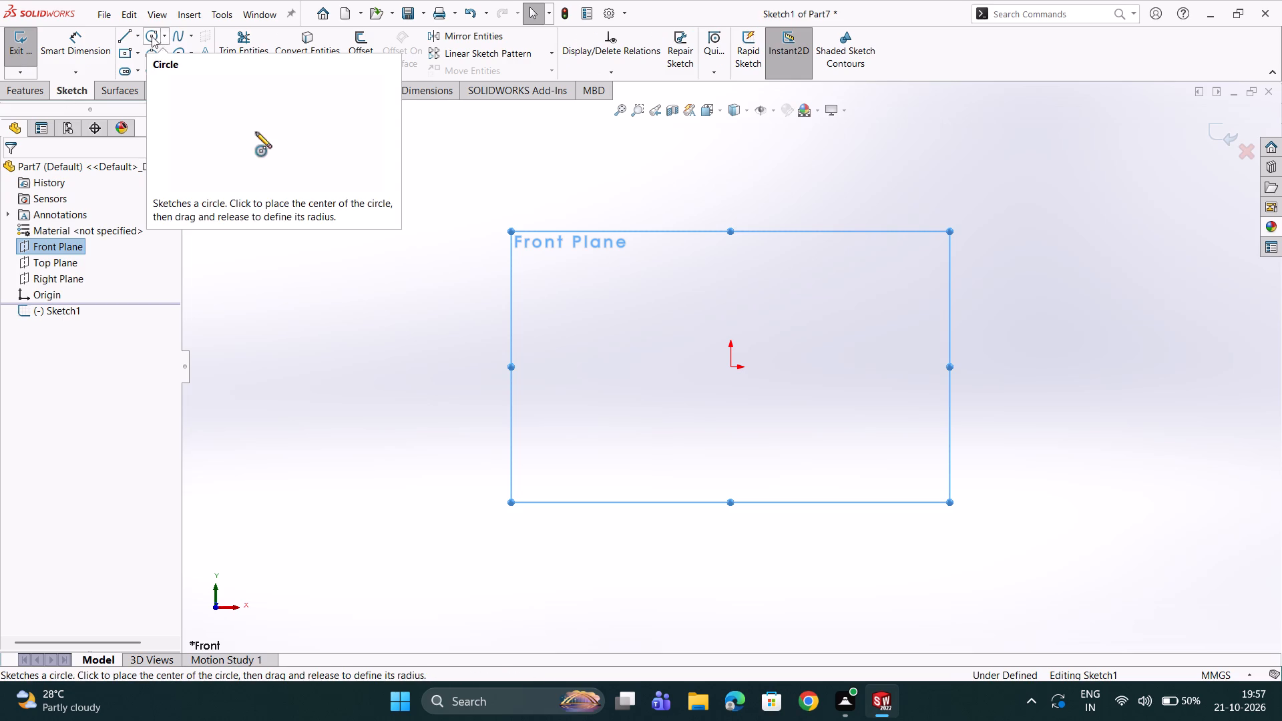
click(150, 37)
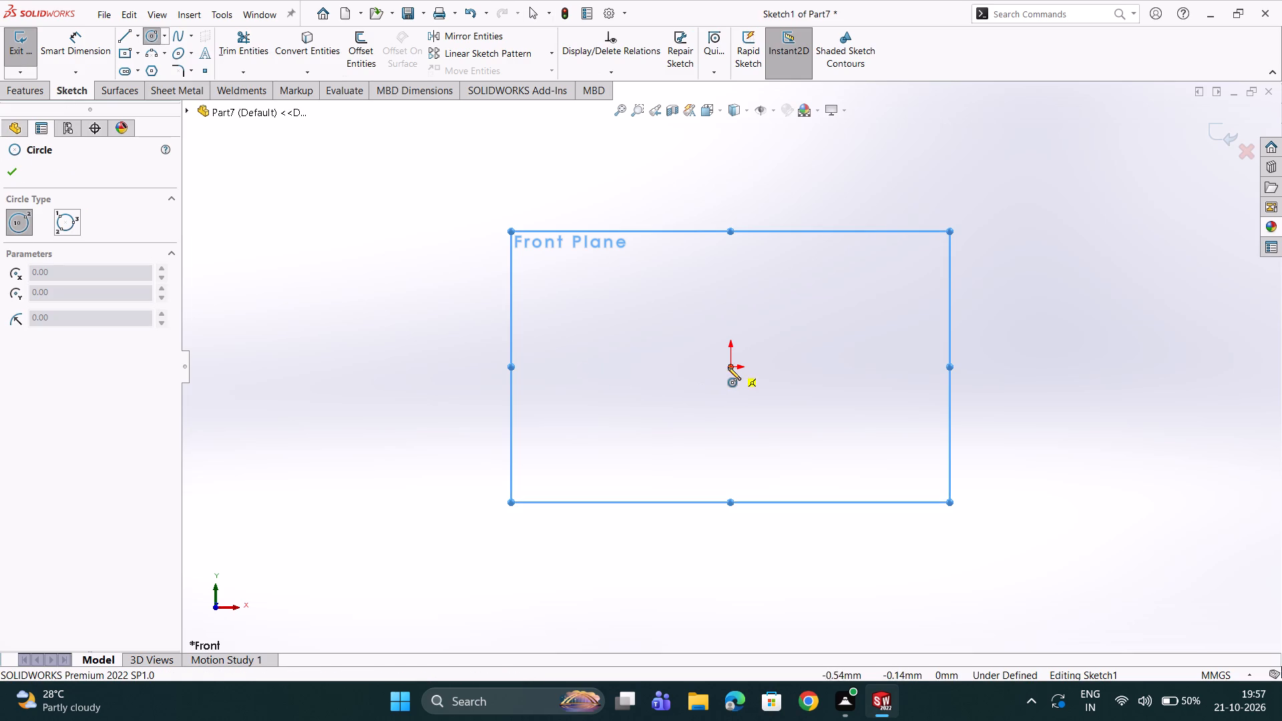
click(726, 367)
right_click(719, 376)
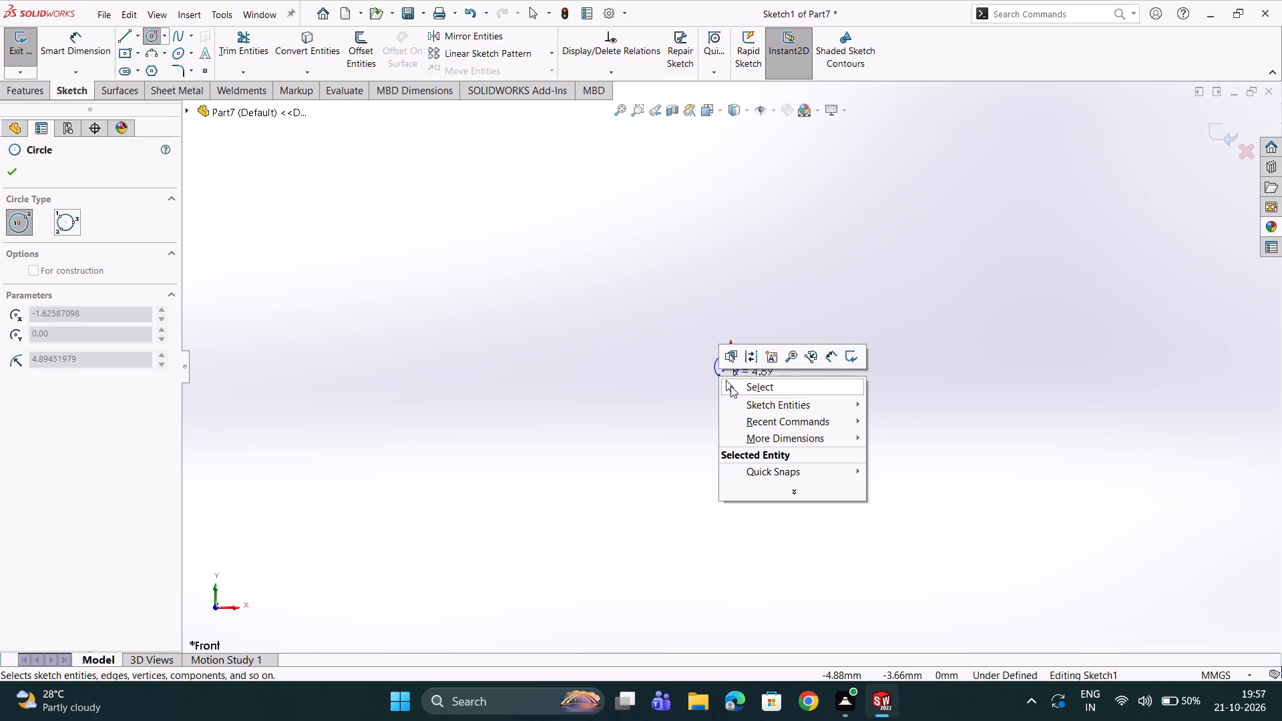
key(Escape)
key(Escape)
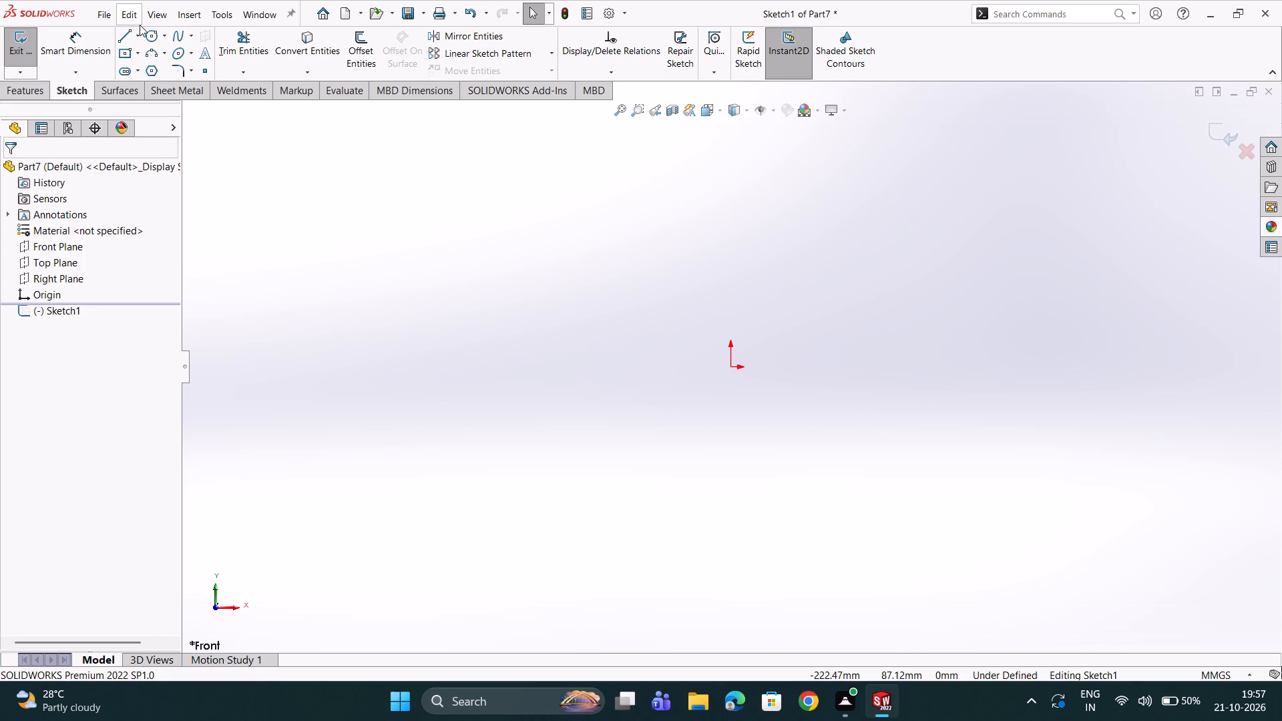
Sketch a circle centred on the origin and dimension its diameter to 3 mm.
click(152, 39)
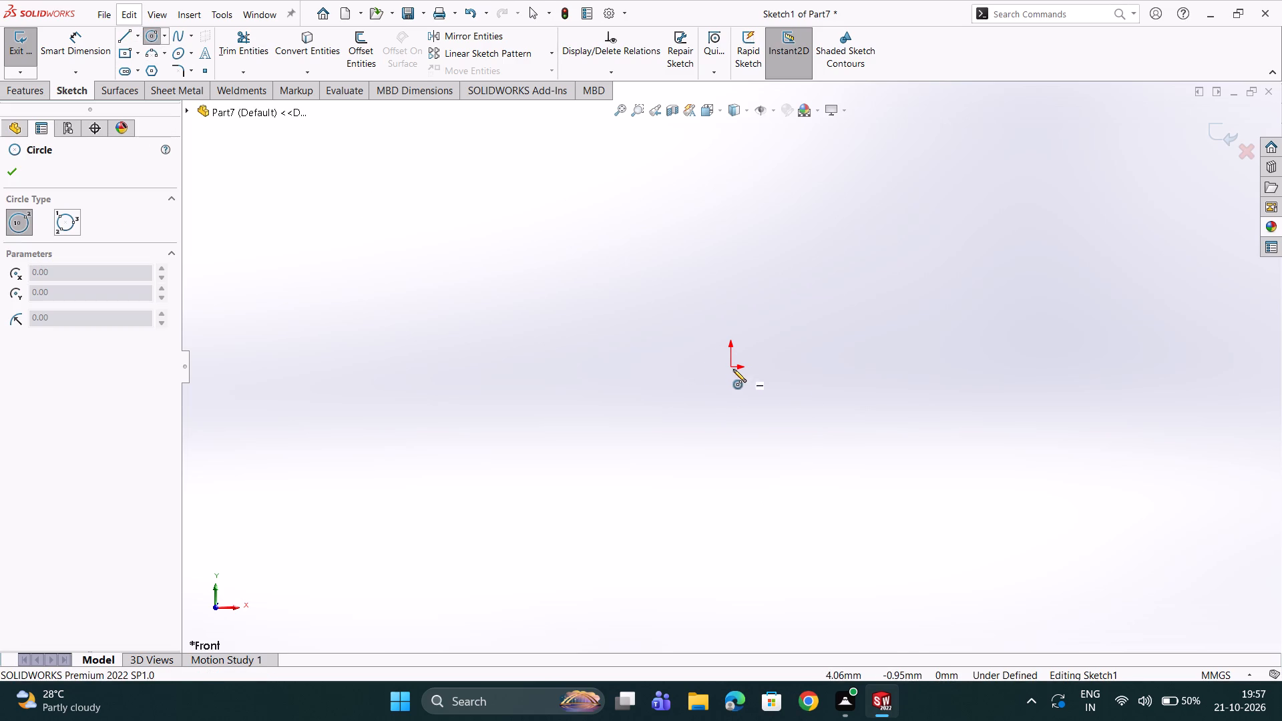
click(732, 369)
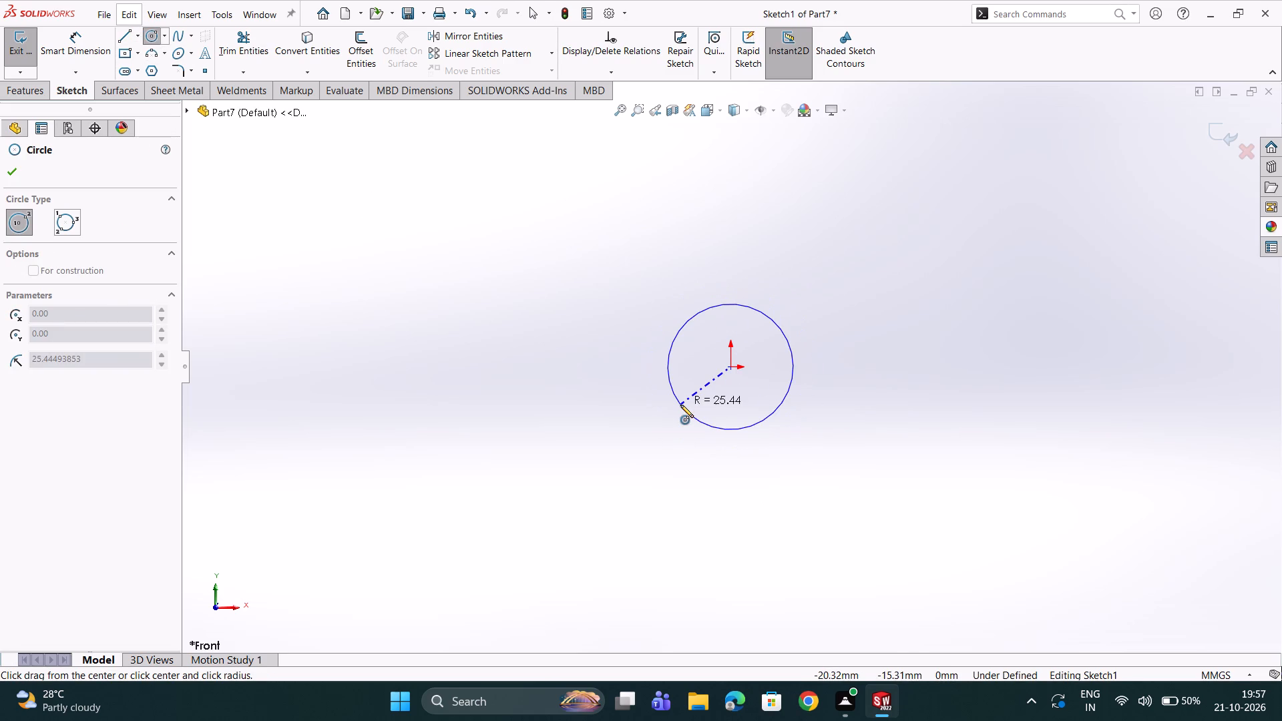
click(680, 405)
click(104, 62)
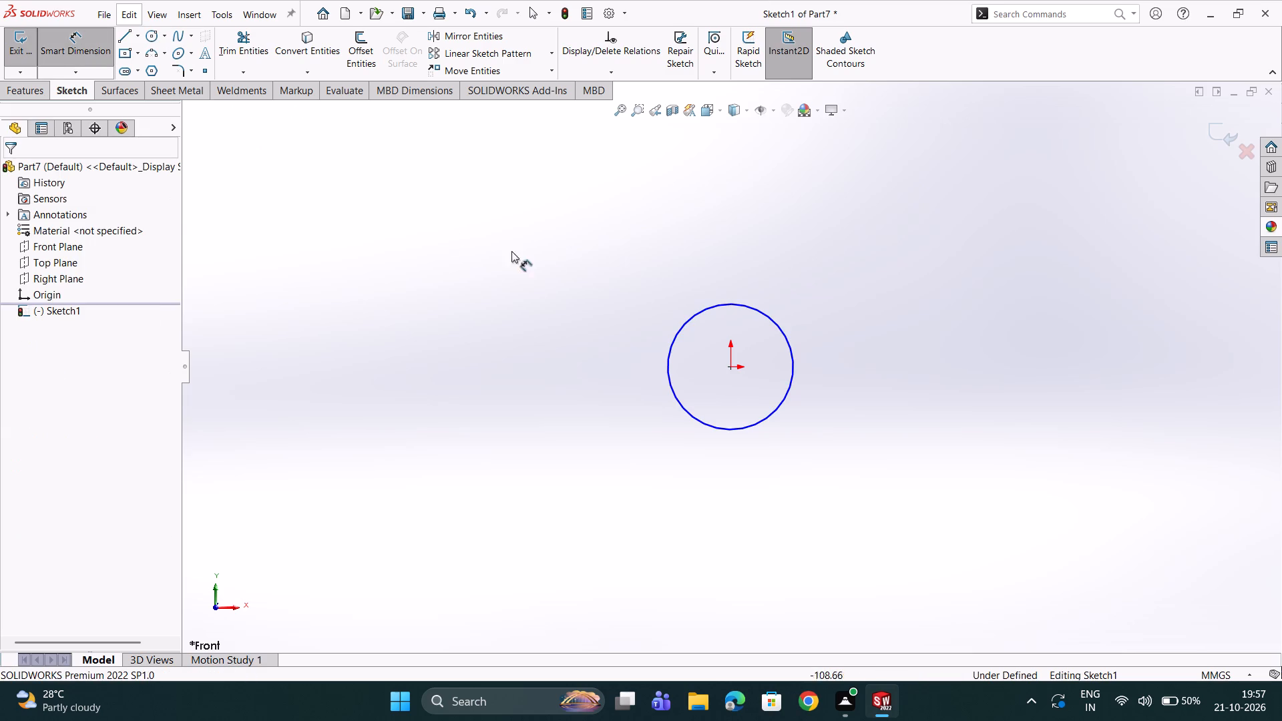
click(670, 348)
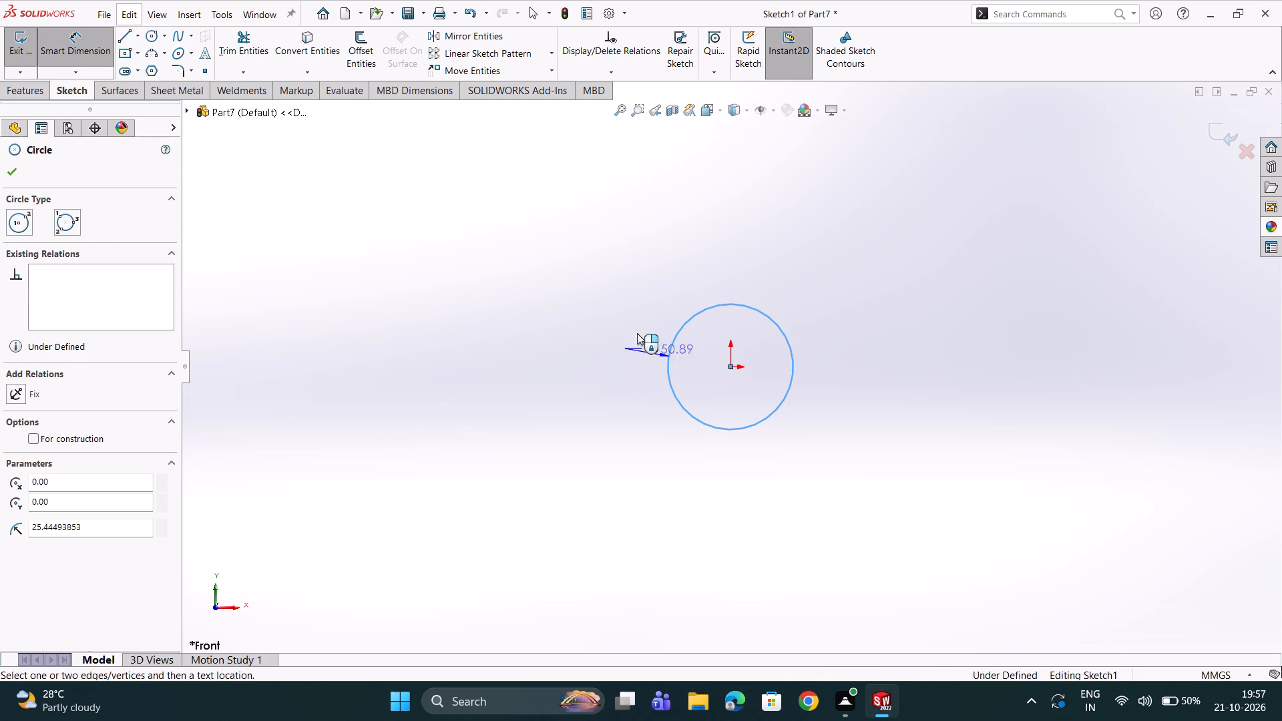
click(631, 327)
key(3)
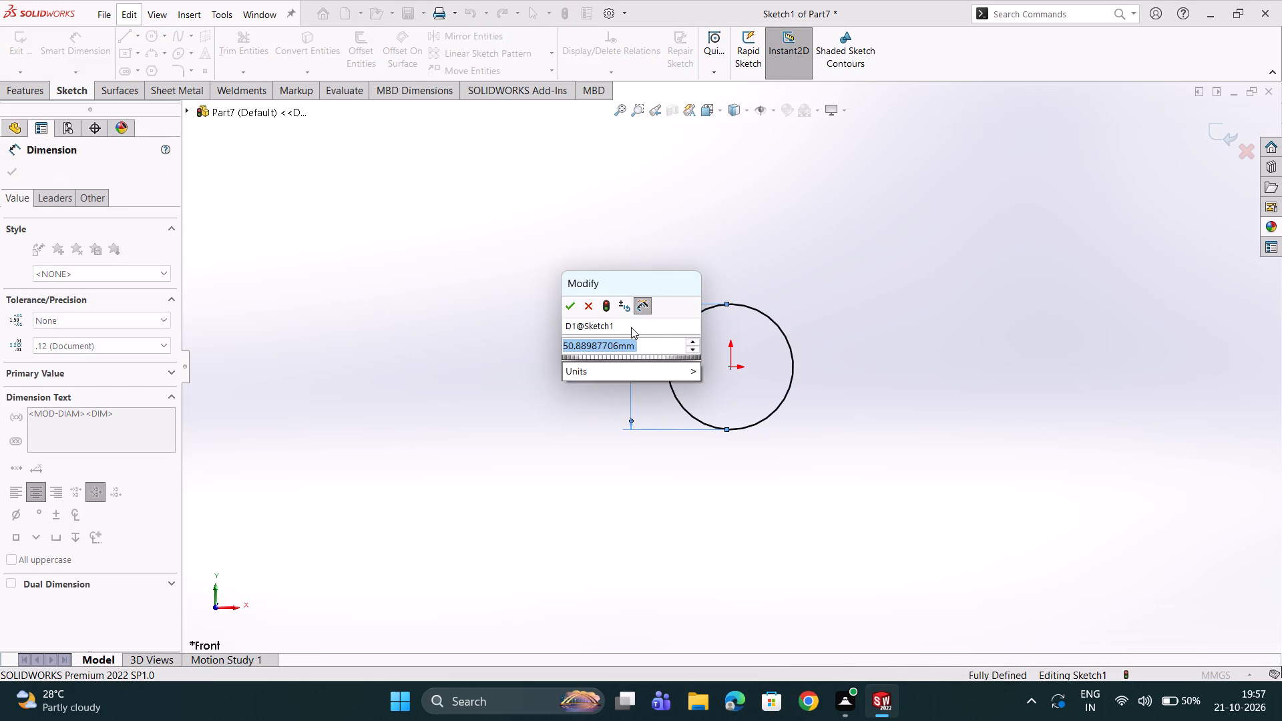
key(Return)
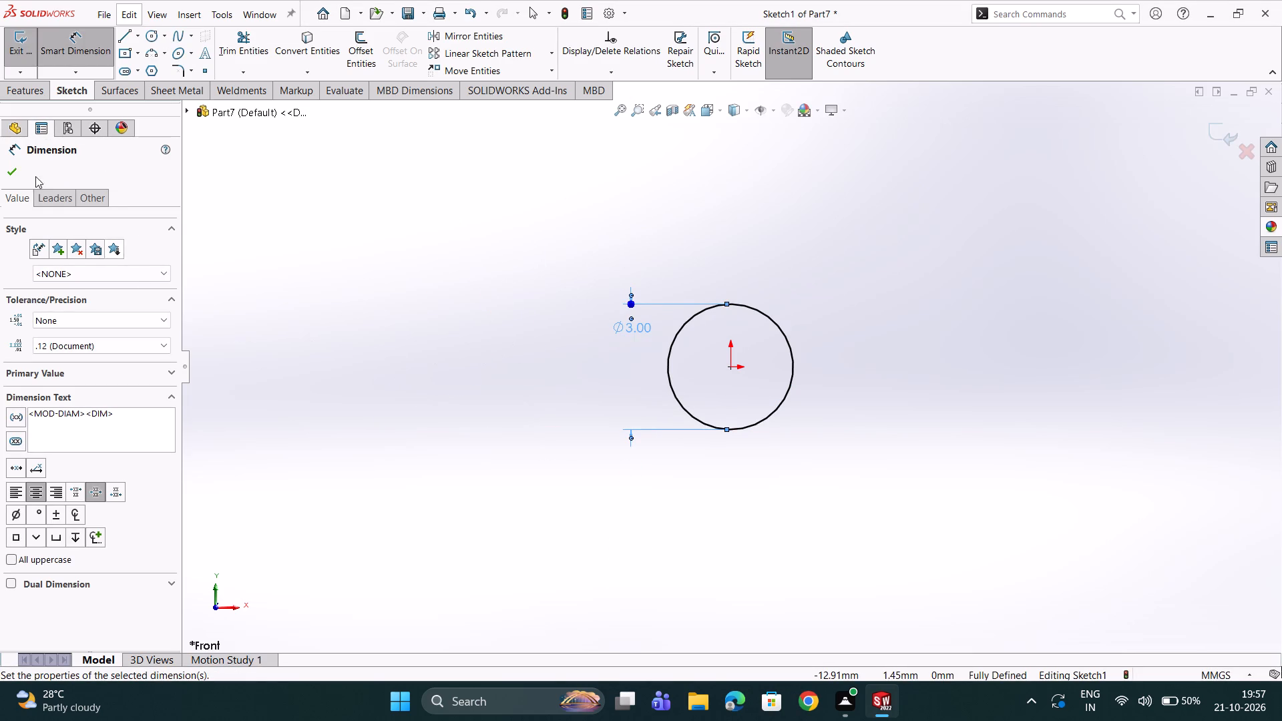
click(5, 168)
Extrude the 3 mm circle as a Mid Plane Extruded Boss with a depth of 21 mm.
click(24, 93)
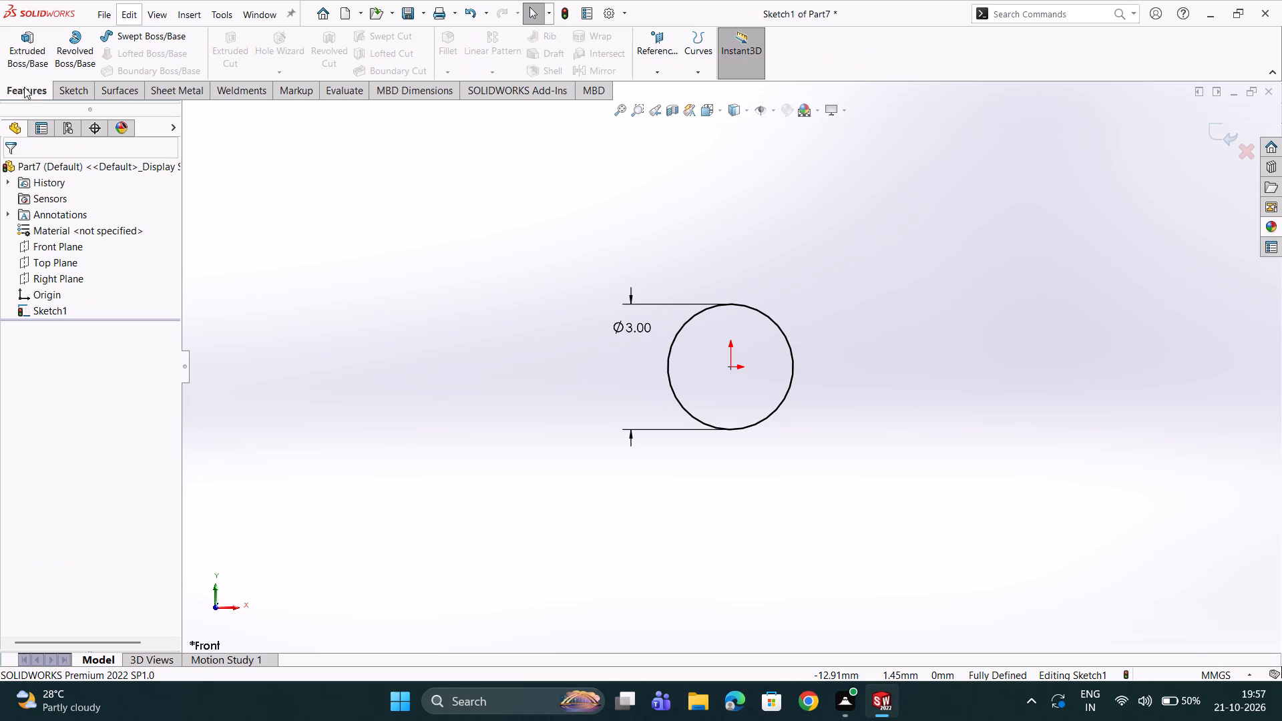
click(22, 61)
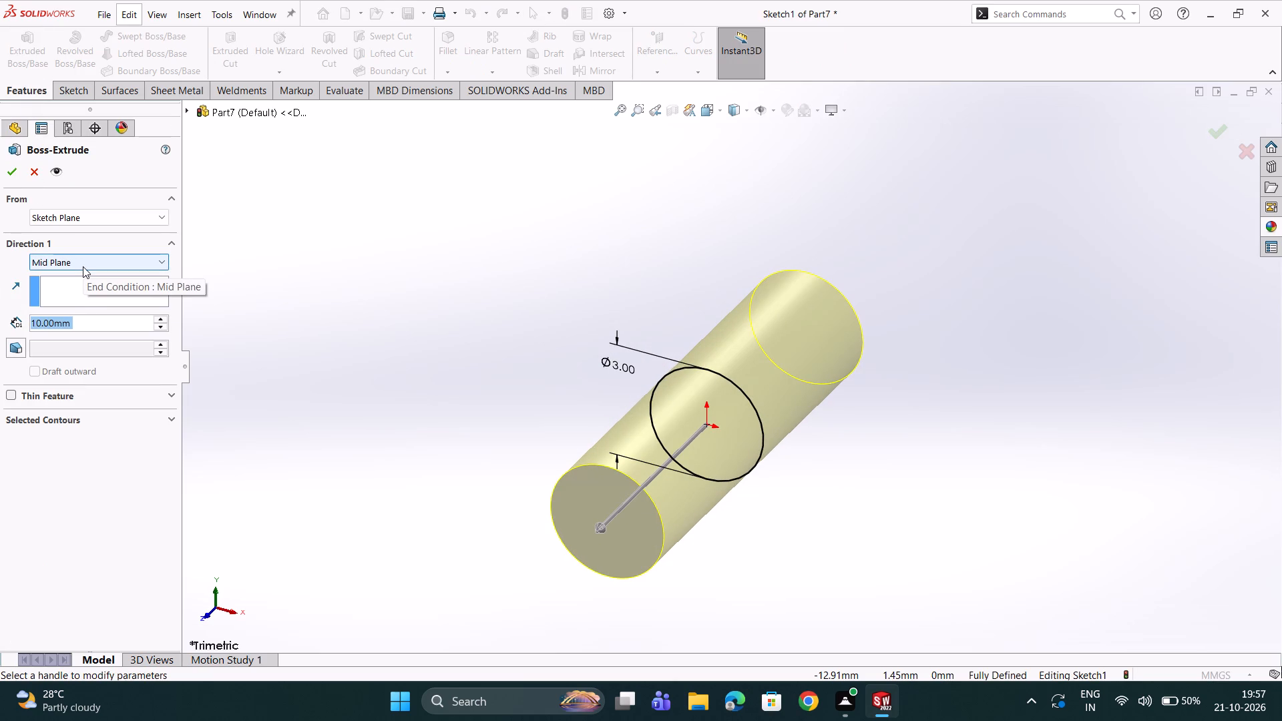
text(21)
key(Return)
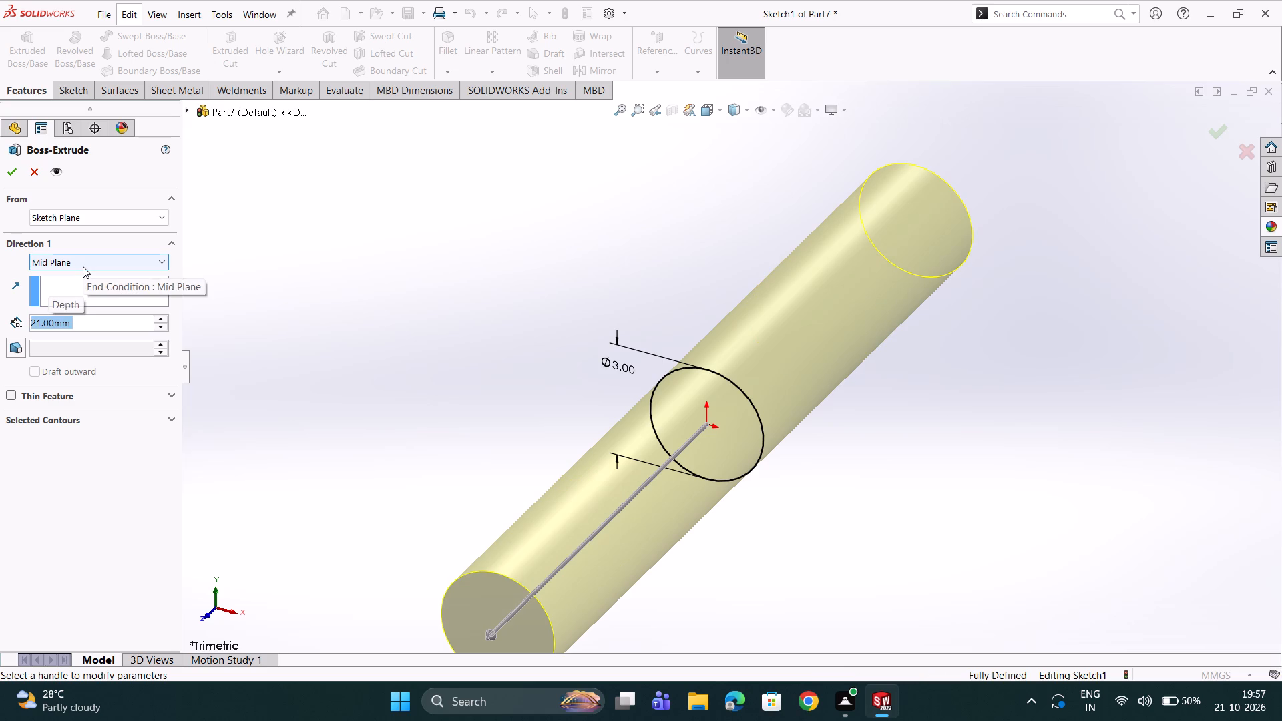
click(9, 171)
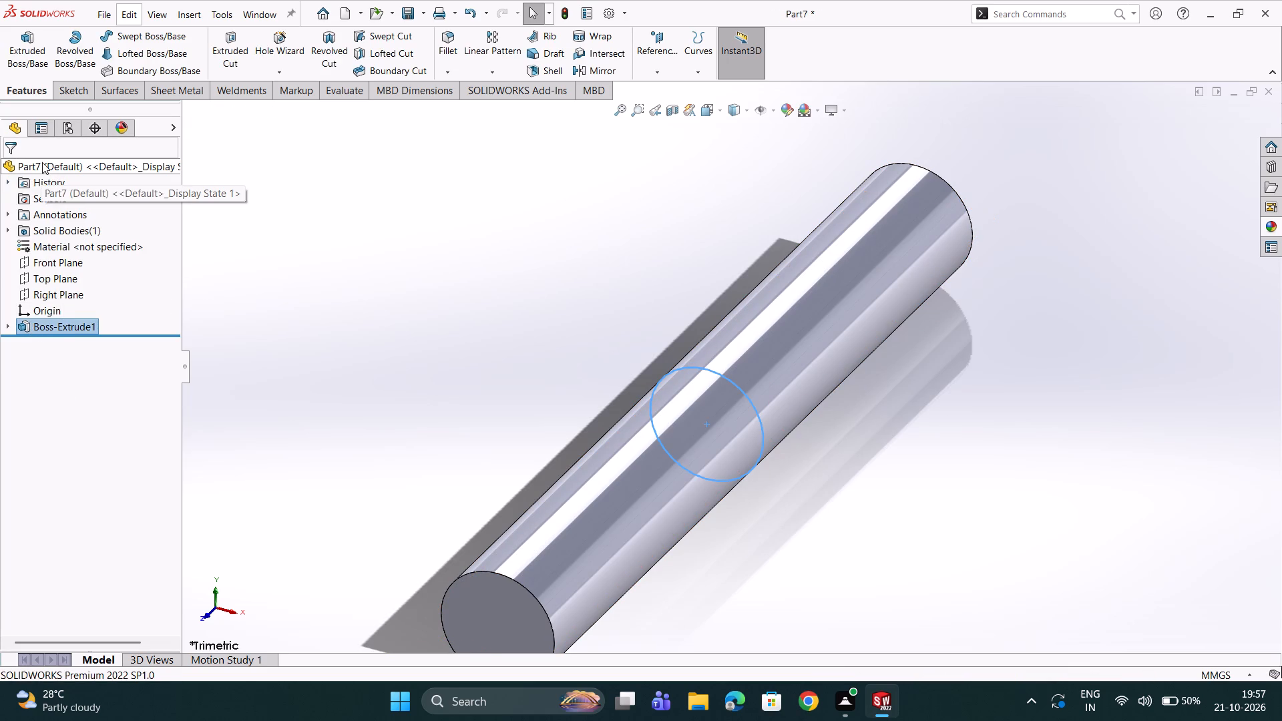
Try polished aluminum on the whole part, and settle on the chromium plate metal appearance coloured bright green.
click(42, 162)
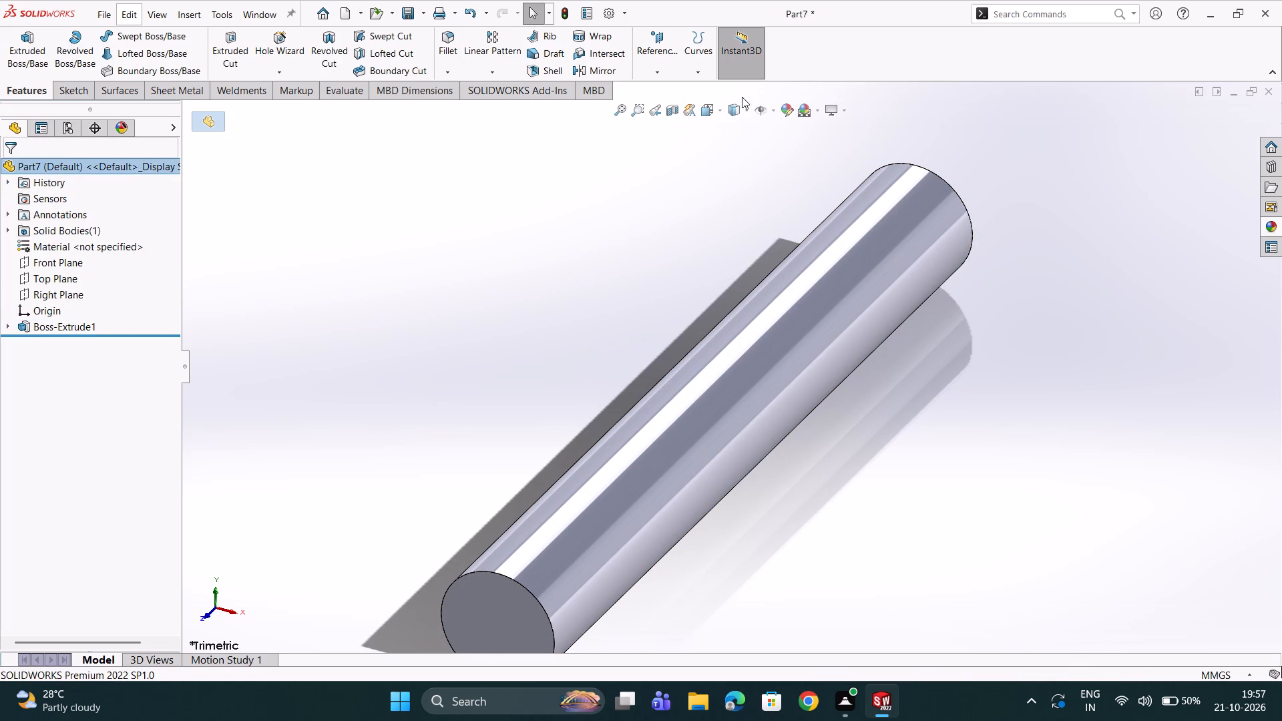
click(789, 106)
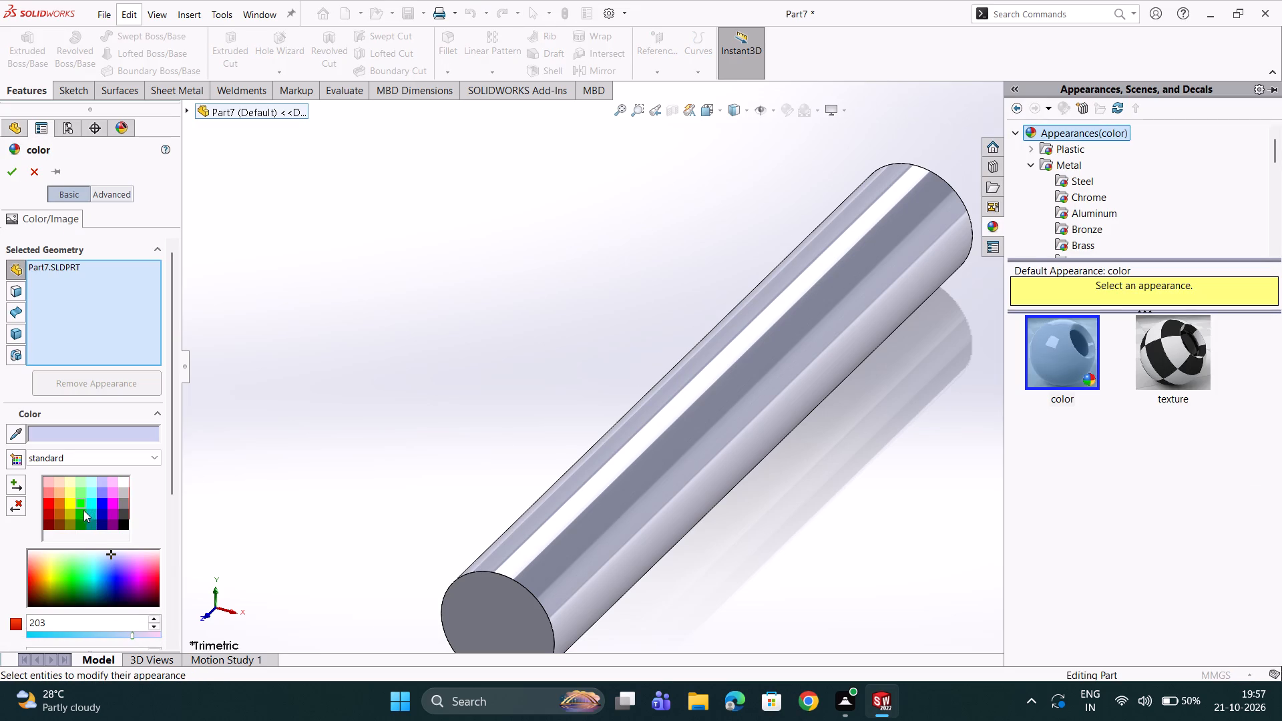
click(79, 501)
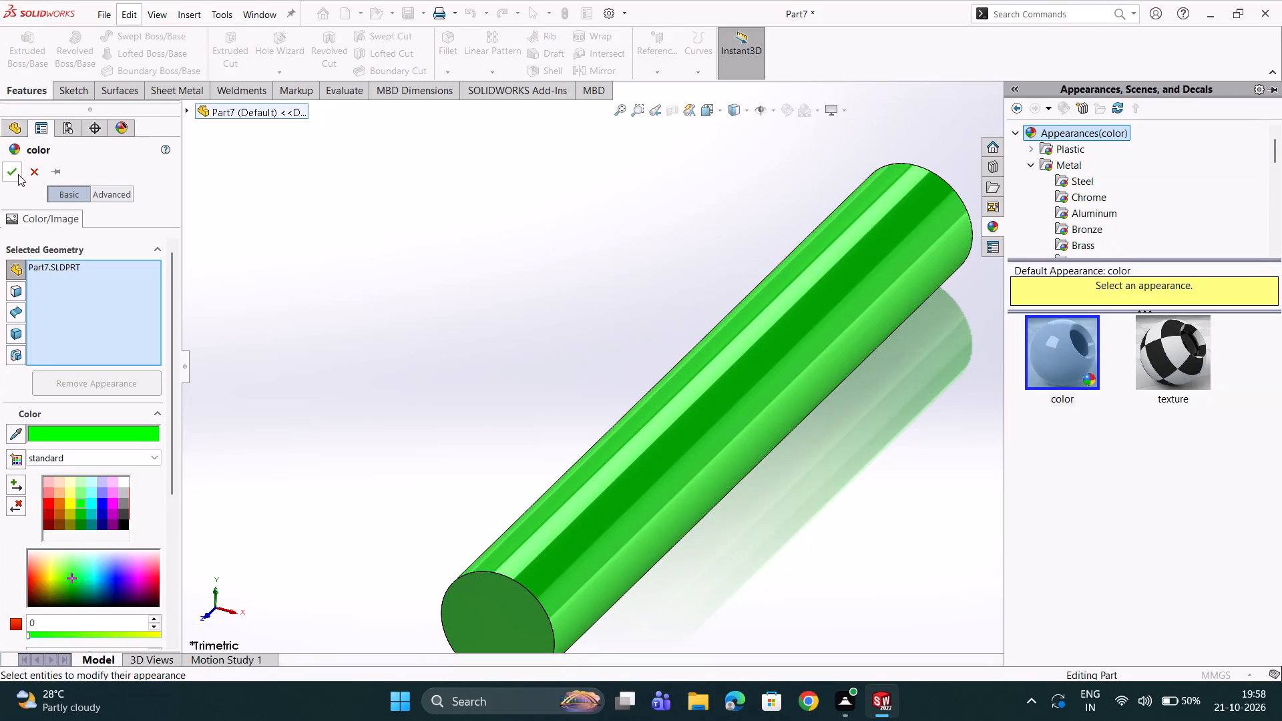
click(1063, 158)
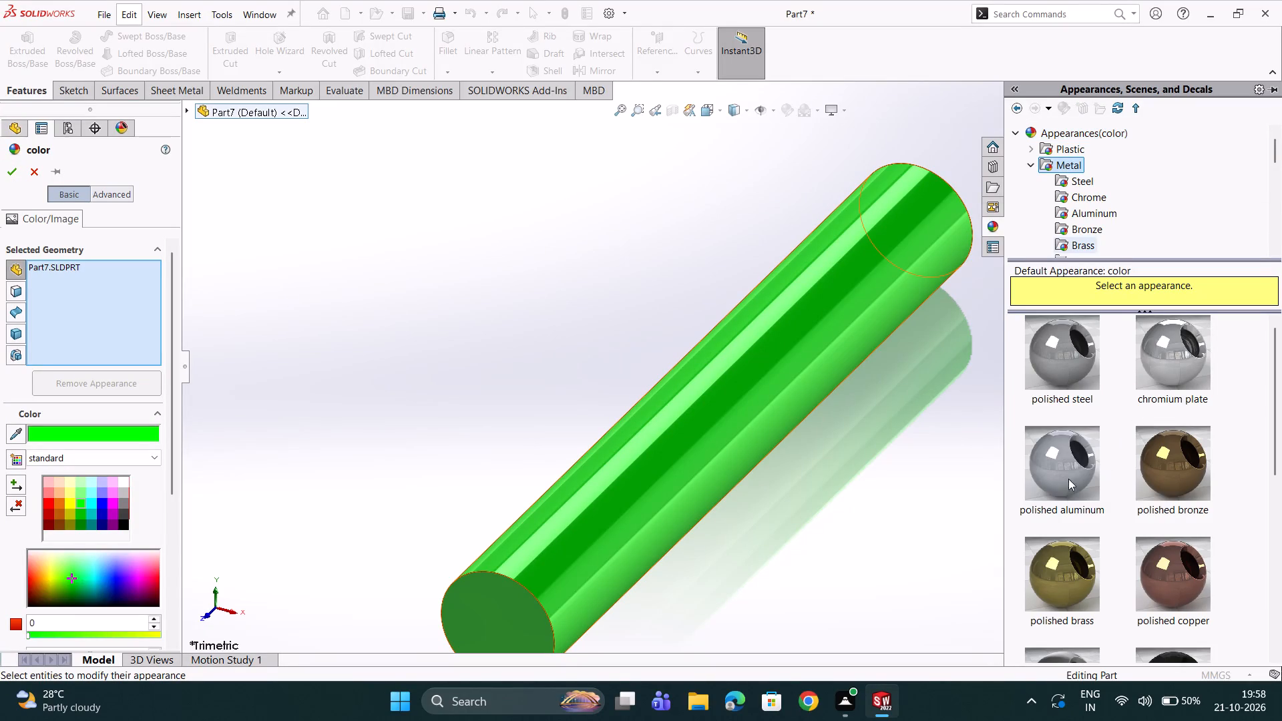
click(1048, 491)
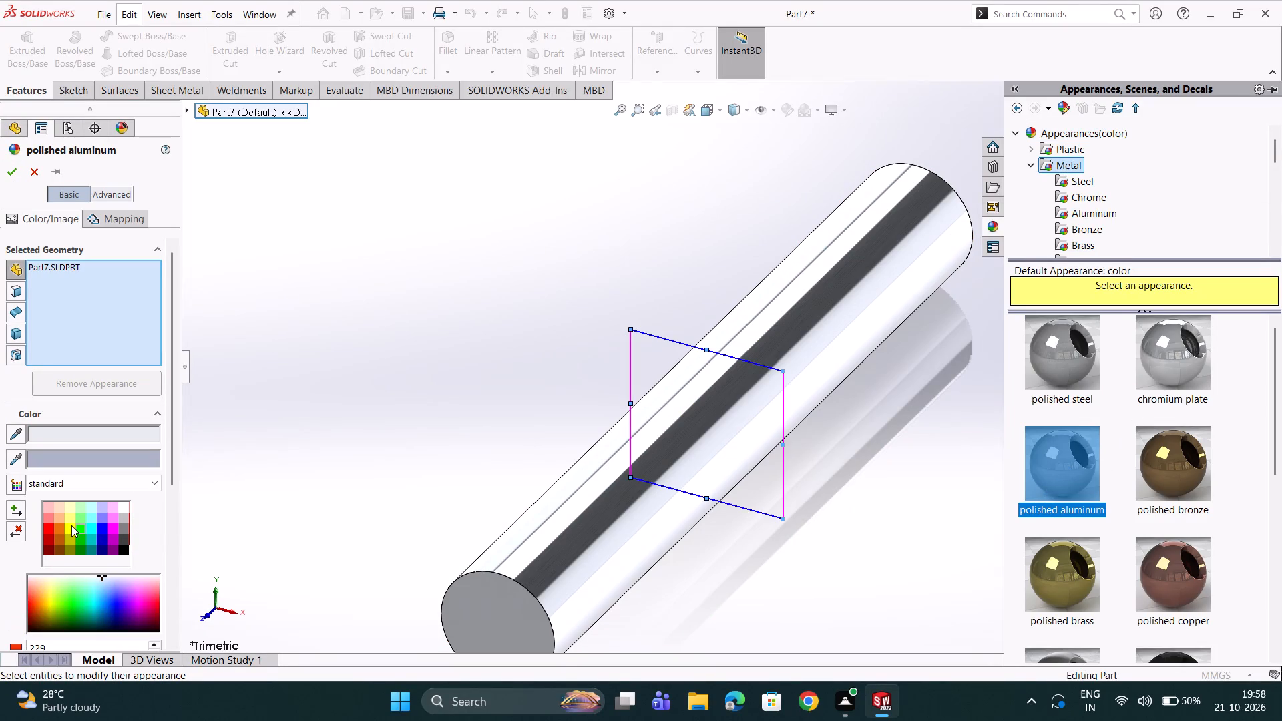
click(81, 529)
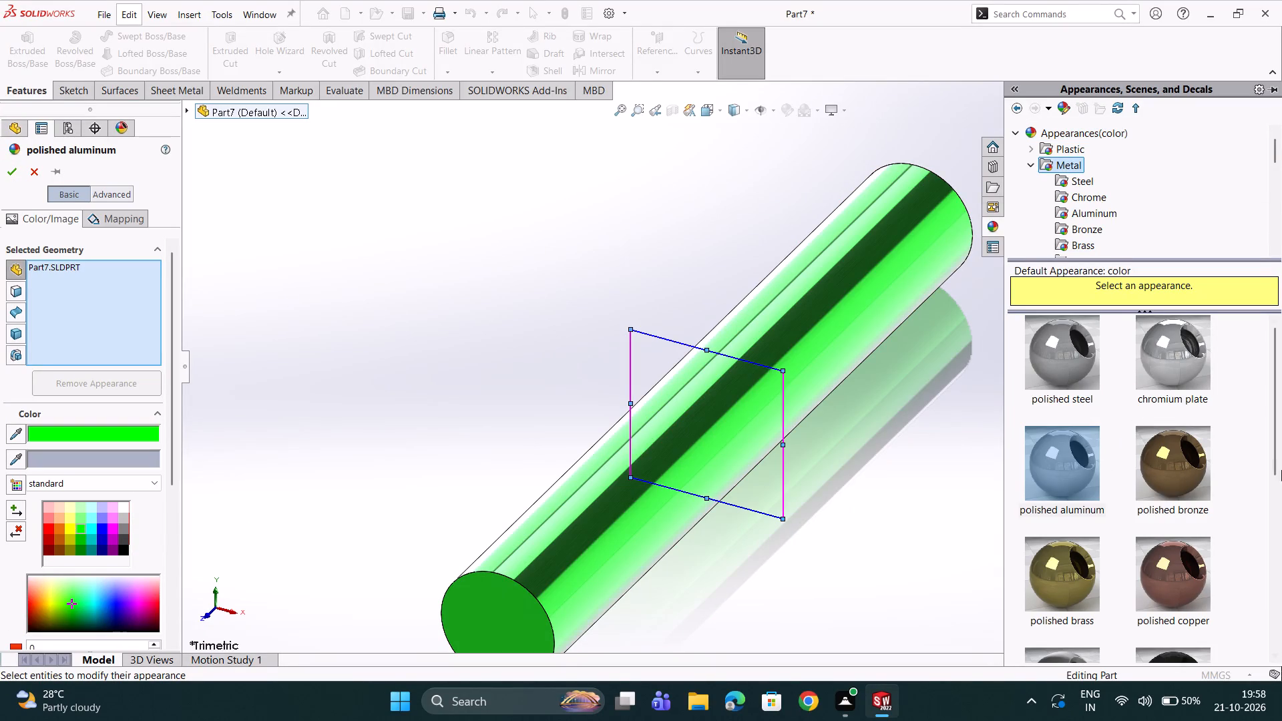
click(1196, 377)
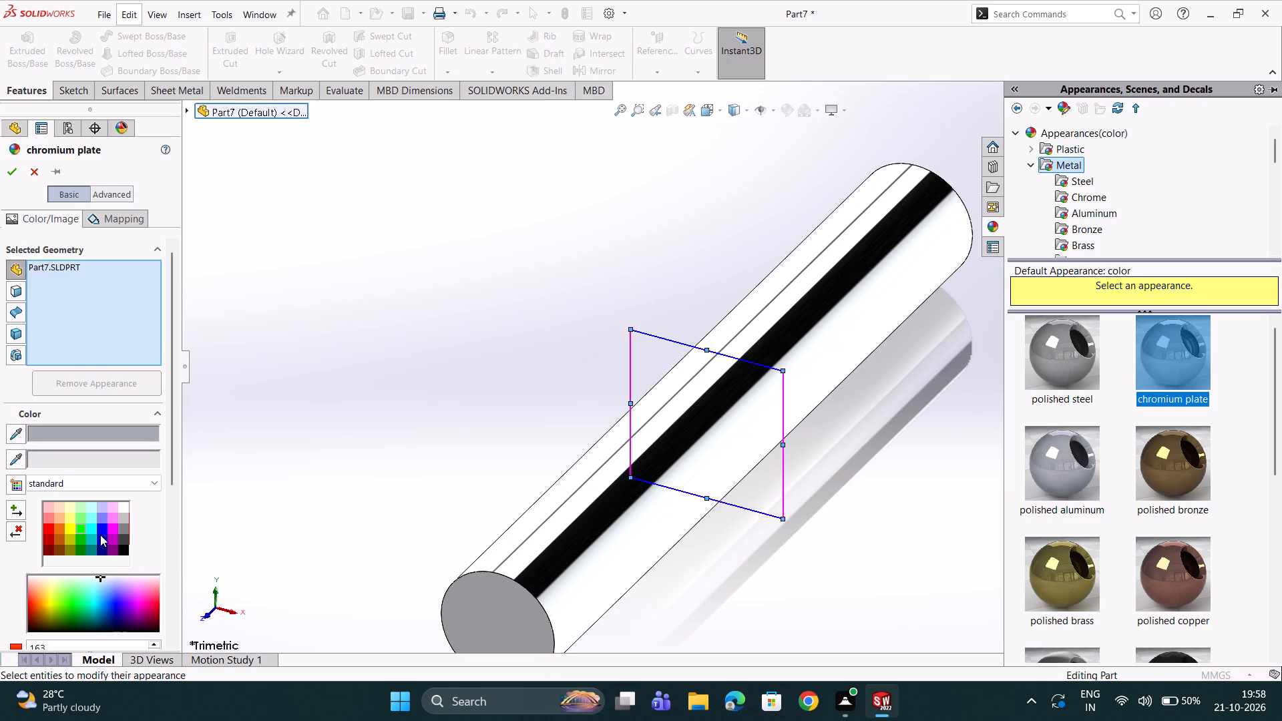
click(75, 525)
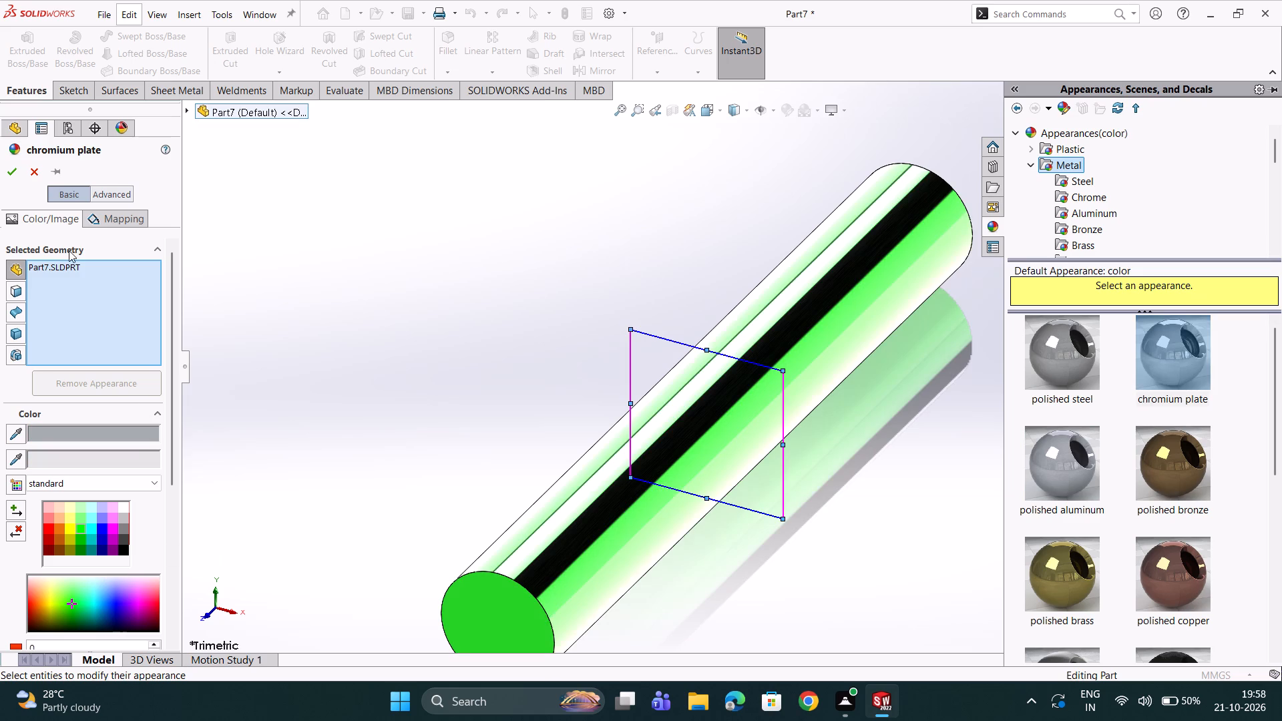
click(6, 166)
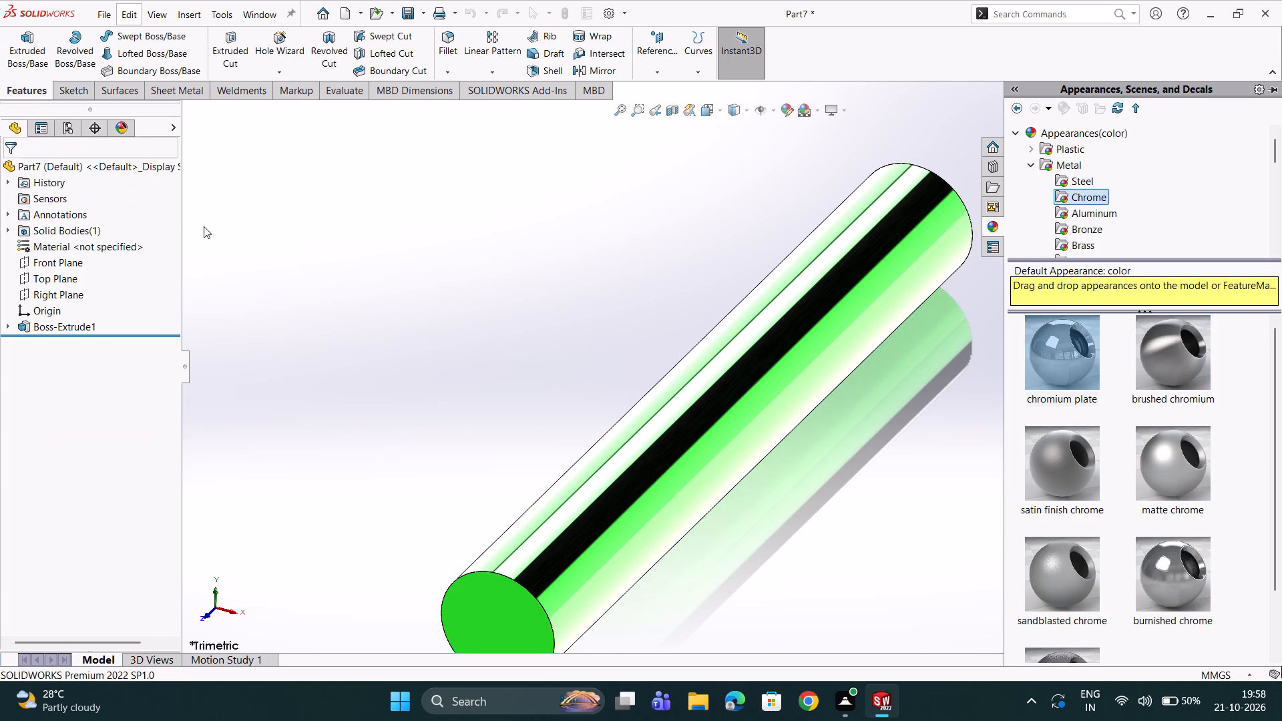
click(453, 349)
Chamfer the circular edges at both ends of the green pin with a distance of 0.2 mm at 45 degrees.
scroll(479, 348, up, 3)
middle_drag(528, 348, 608, 470)
scroll(752, 525, up, 3)
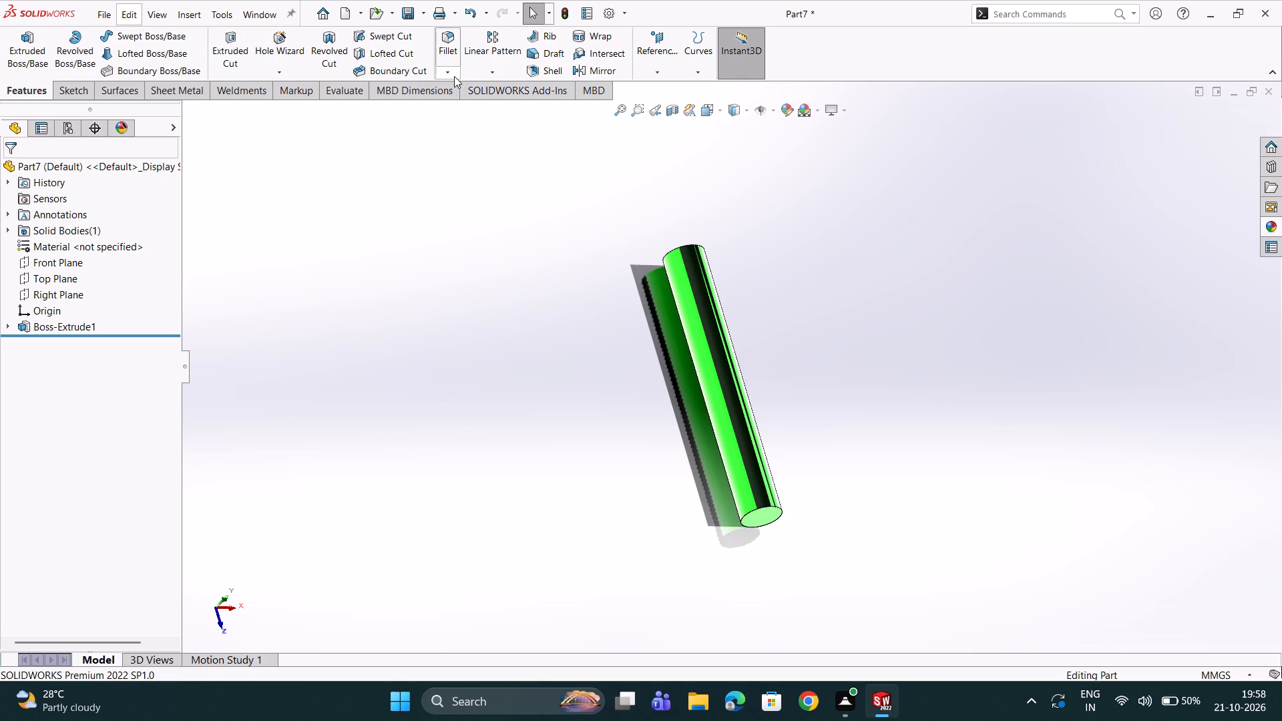
click(453, 76)
click(452, 101)
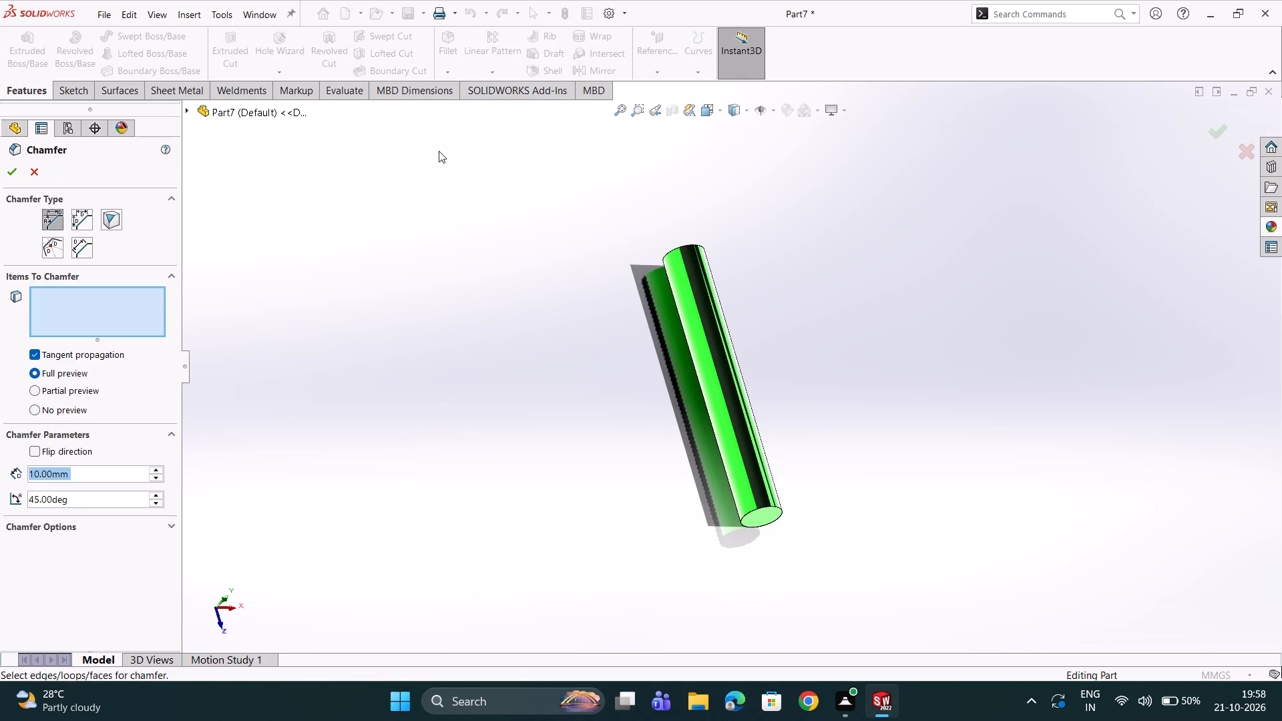
text(0.2)
key(Return)
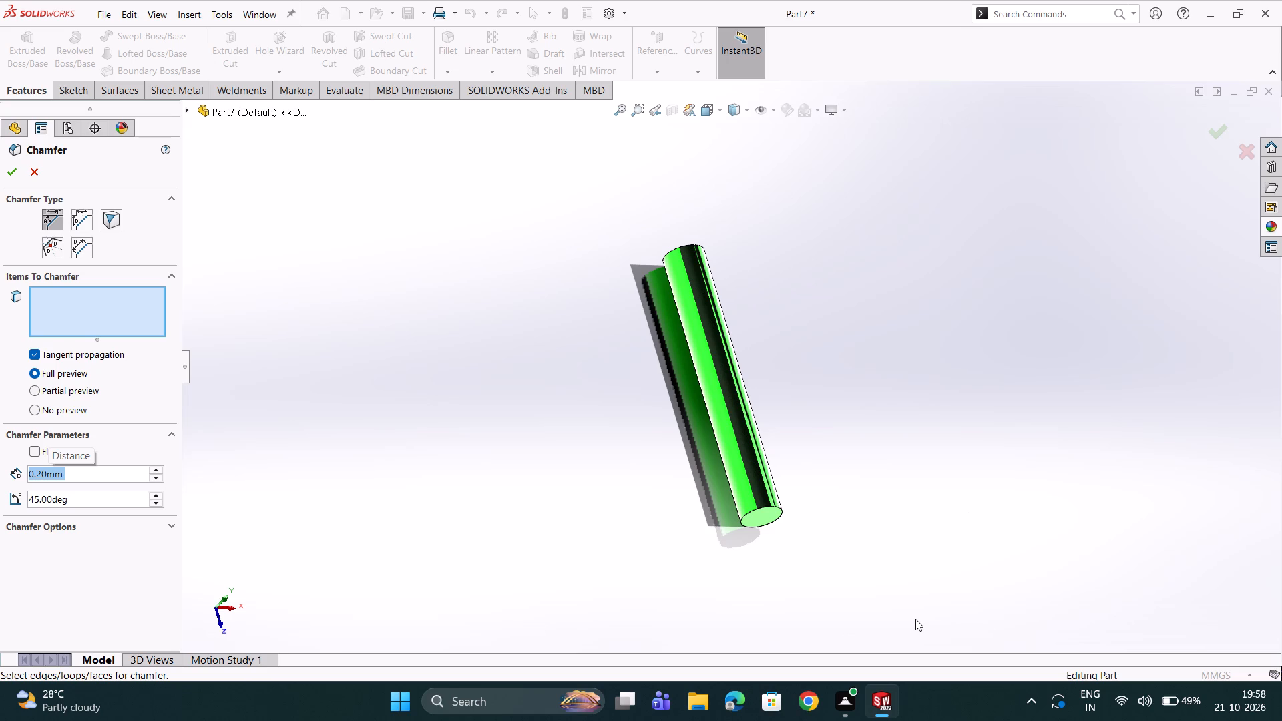
scroll(1048, 645, down, 1)
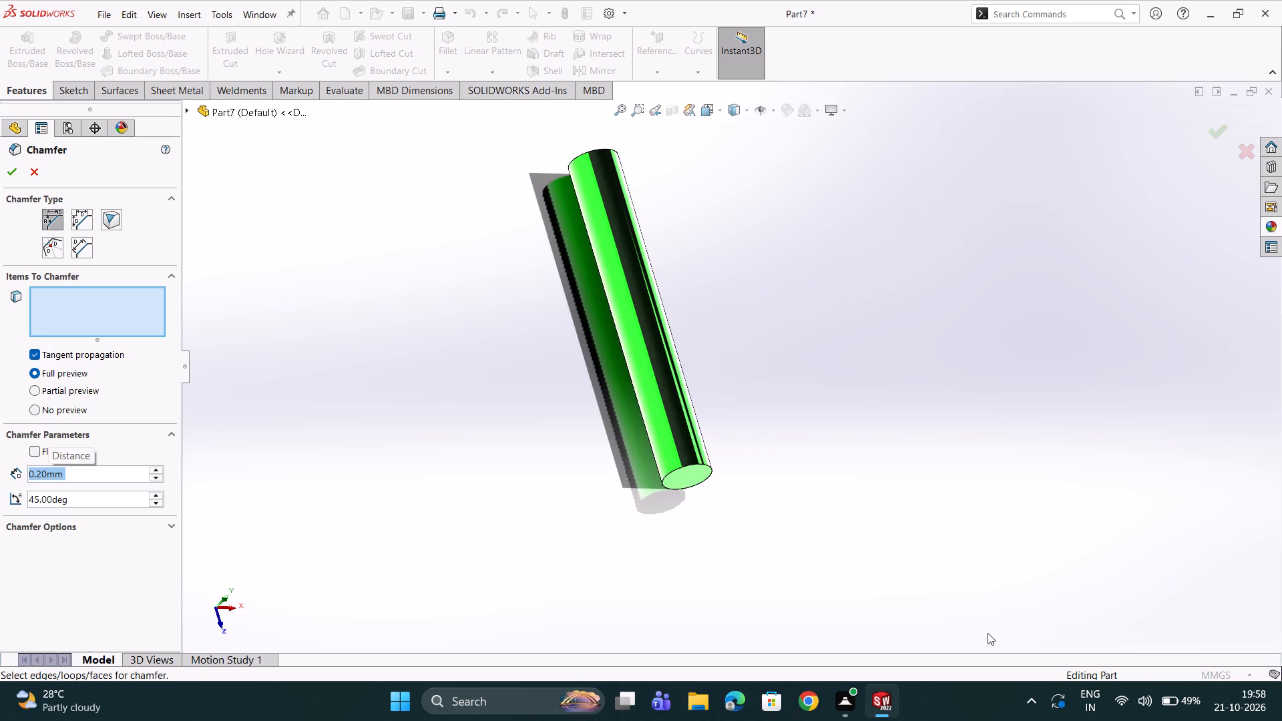
scroll(953, 612, down, 1)
scroll(771, 481, down, 3)
click(540, 360)
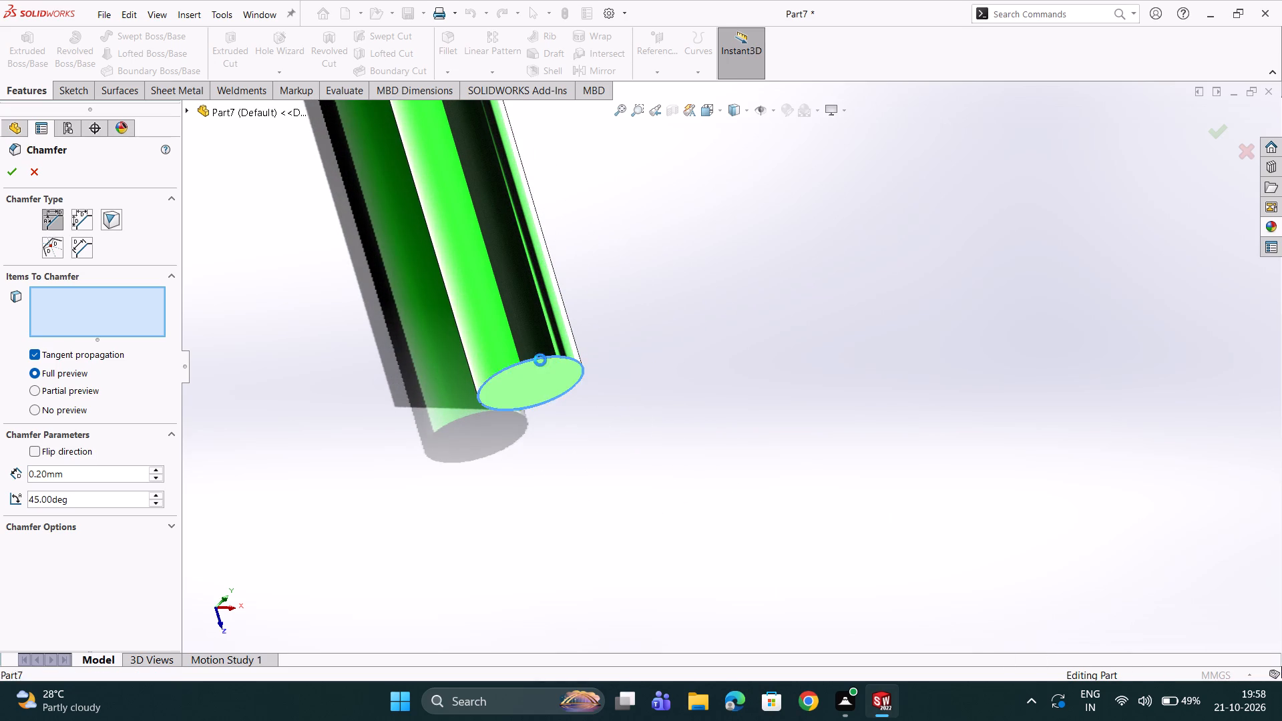
scroll(540, 360, up, 8)
scroll(651, 286, up, 4)
scroll(680, 277, down, 9)
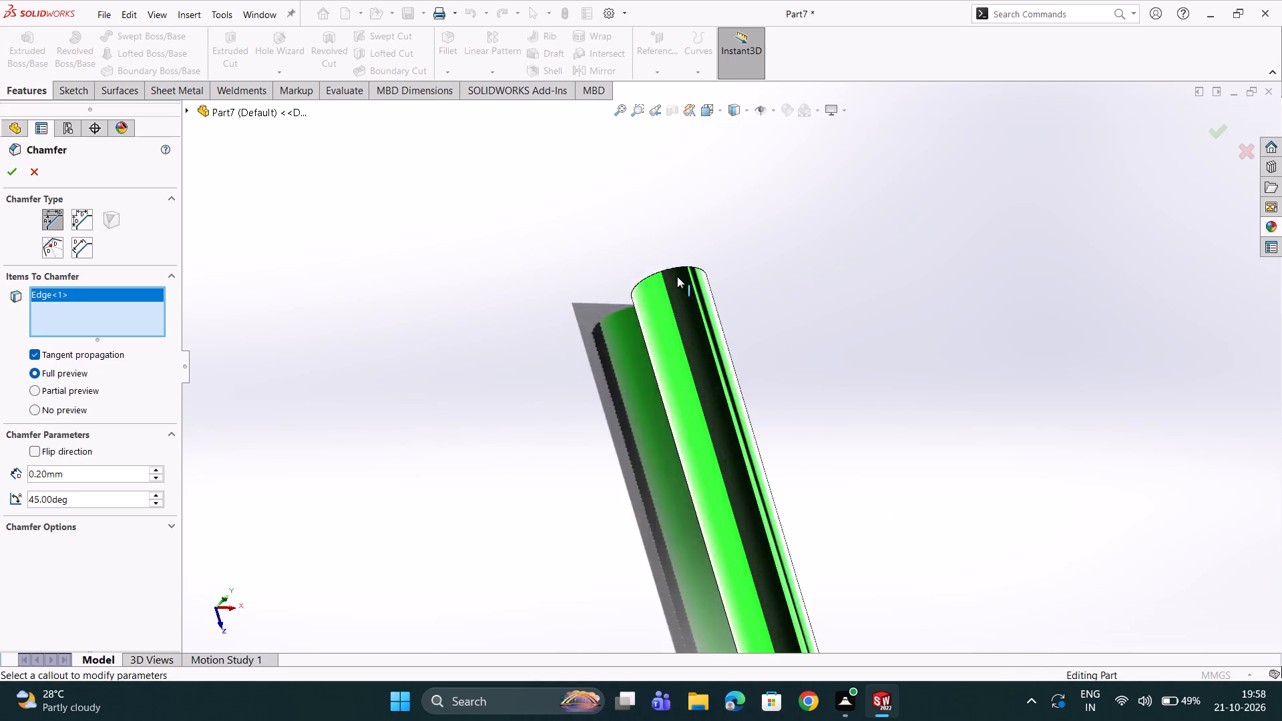
scroll(677, 276, down, 8)
click(676, 300)
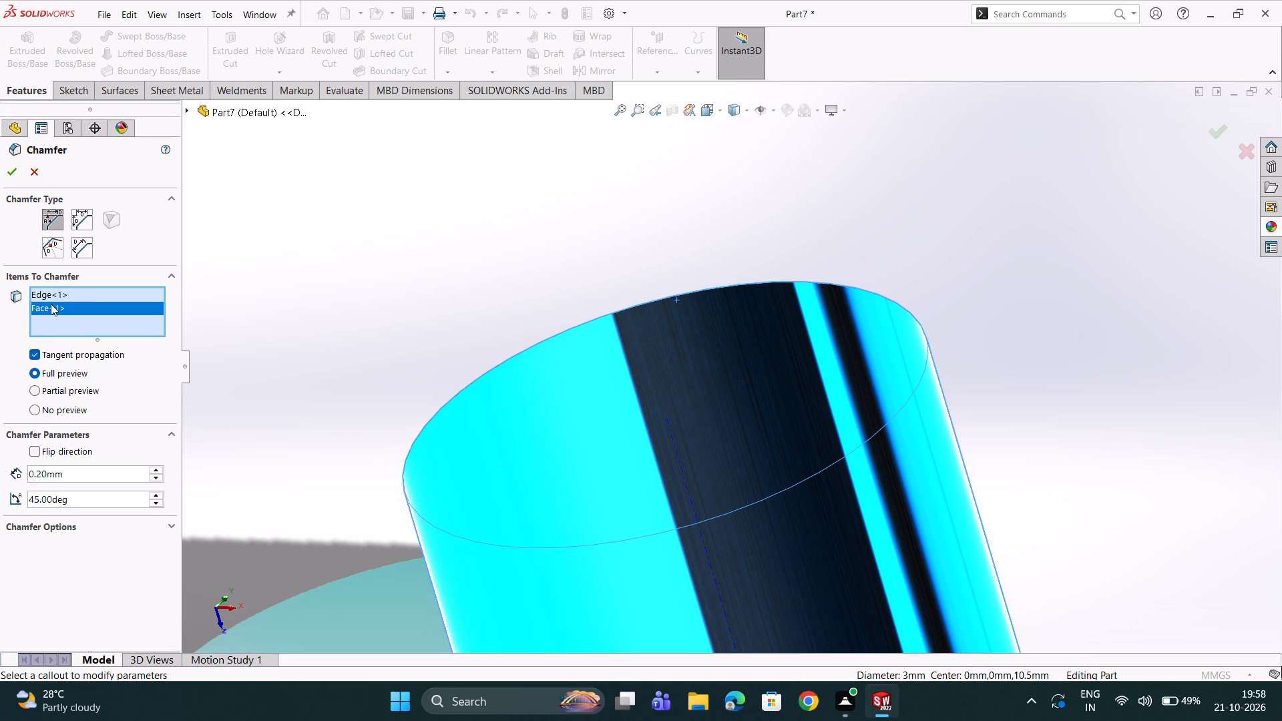
click(51, 304)
right_click(51, 304)
click(101, 327)
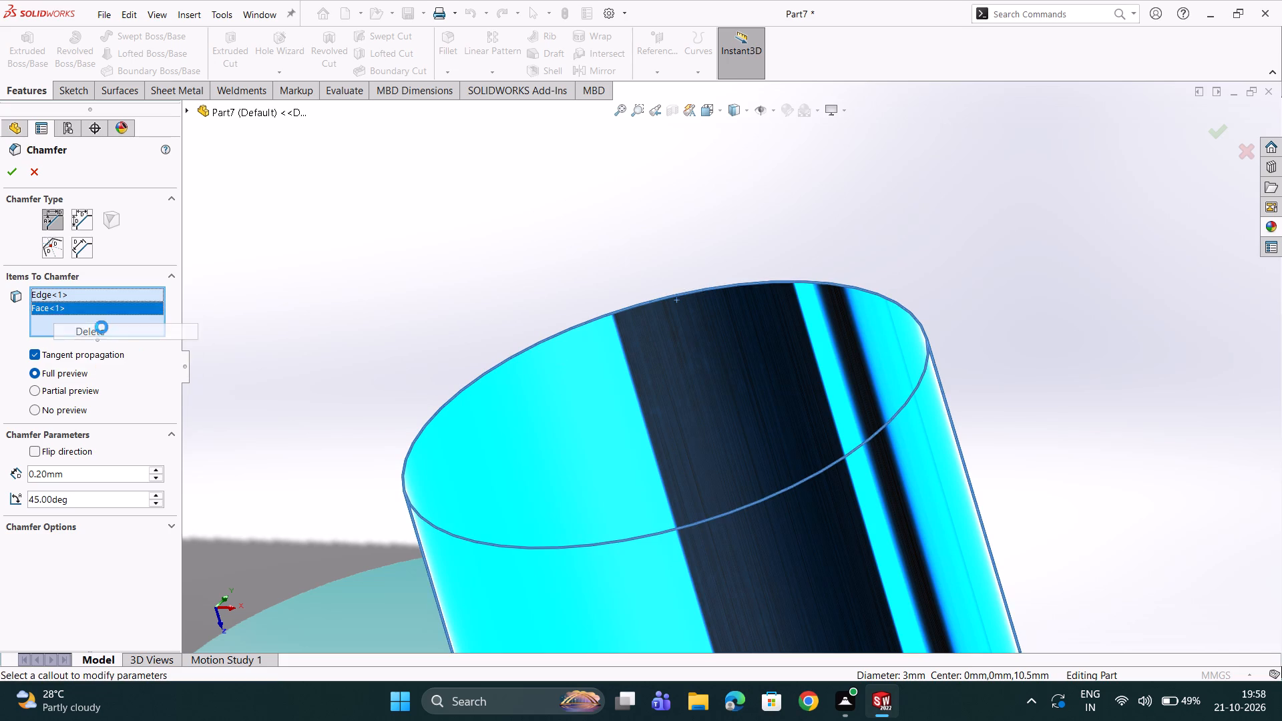
scroll(578, 421, up, 2)
middle_drag(645, 352, 690, 464)
scroll(640, 372, down, 3)
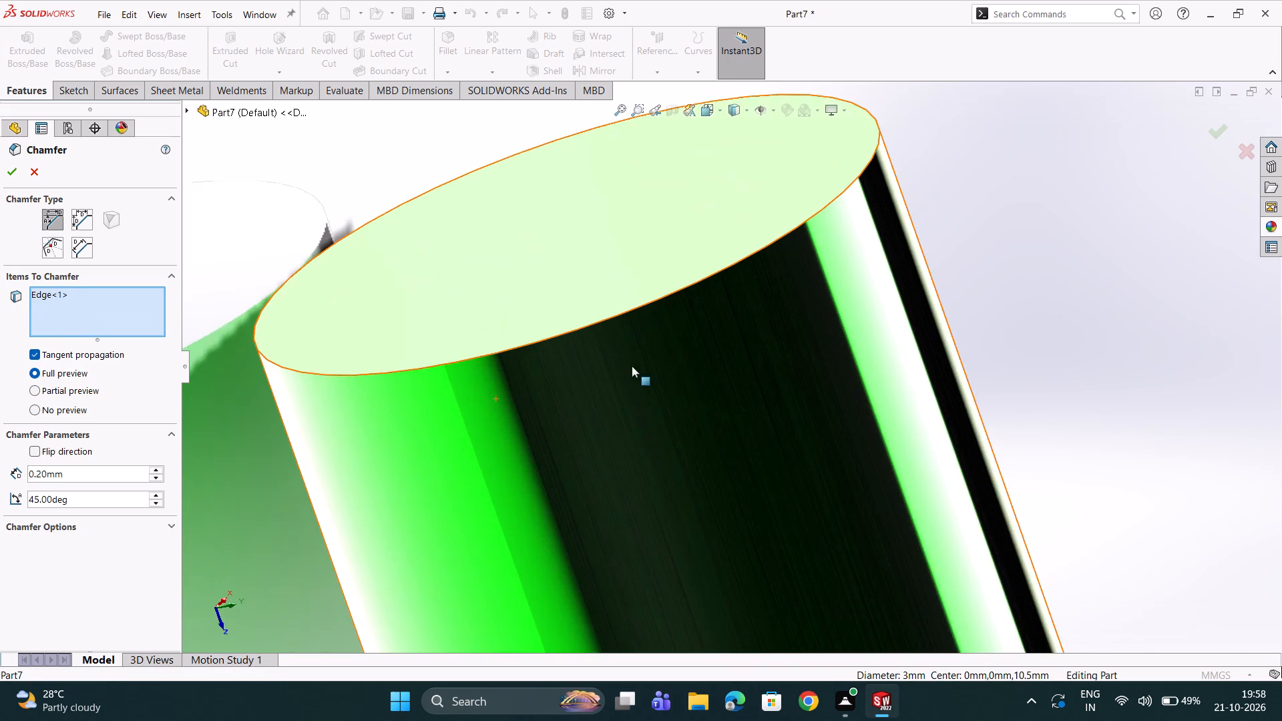
scroll(578, 318, down, 2)
double_click(578, 343)
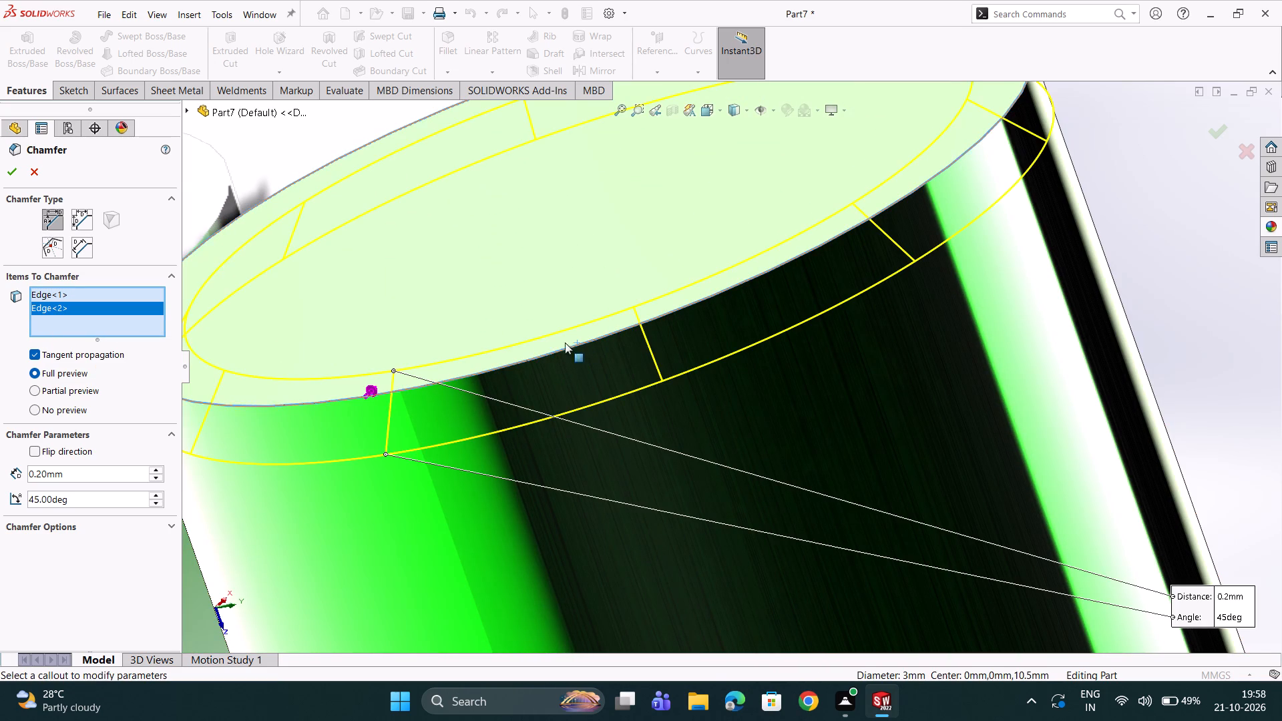
click(6, 167)
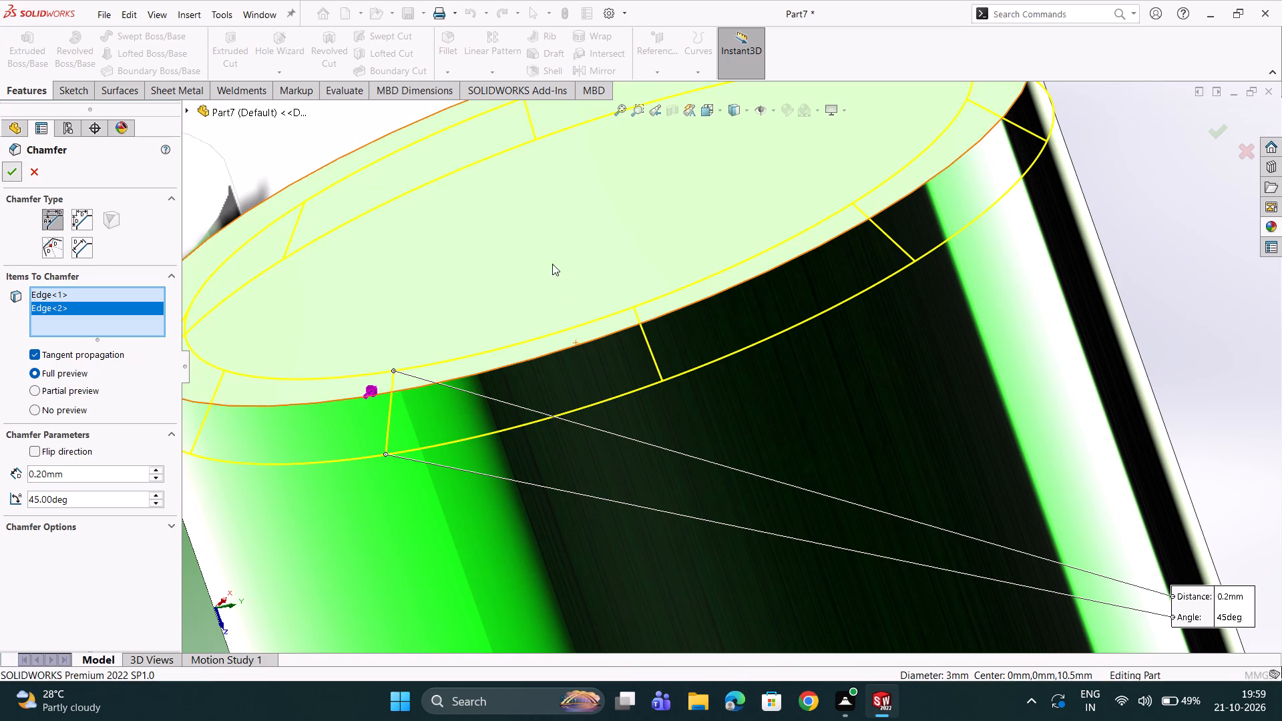
scroll(561, 286, up, 9)
scroll(968, 451, up, 4)
click(888, 438)
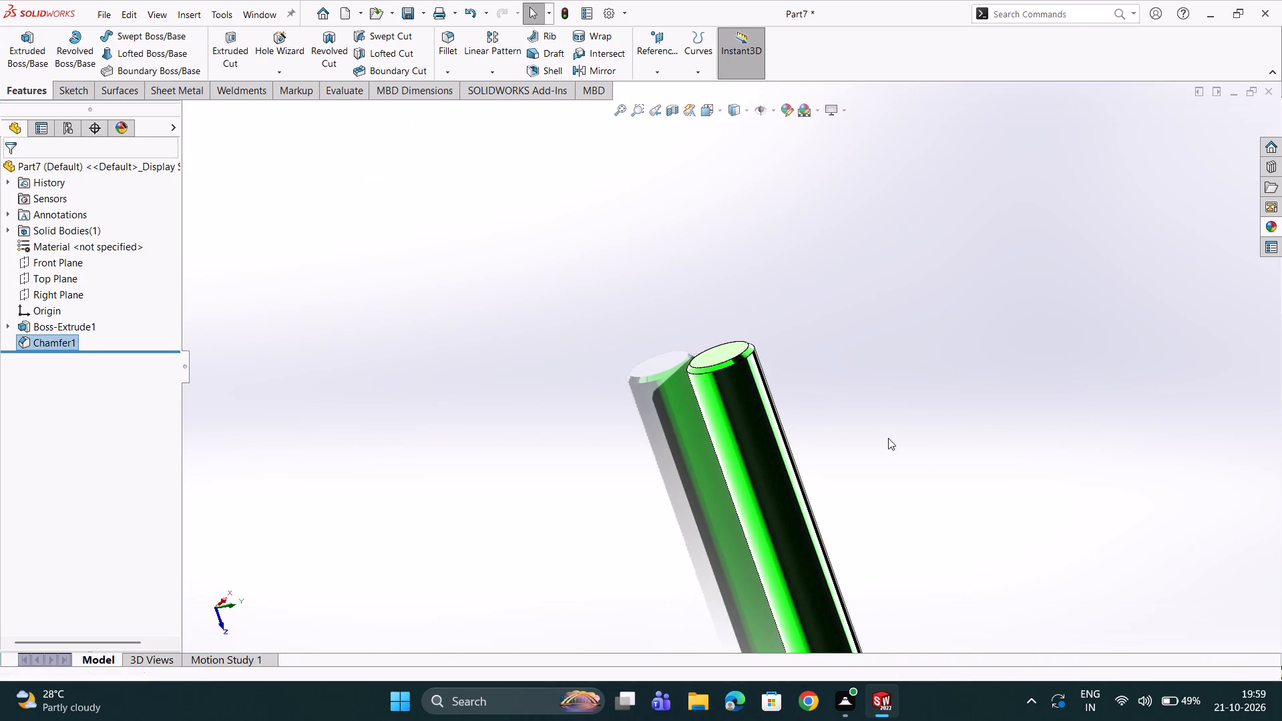
Examine the chamfered pin and both of its ends from several angles.
scroll(895, 442, down, 3)
middle_drag(883, 449, 726, 445)
scroll(726, 447, up, 6)
scroll(759, 505, down, 1)
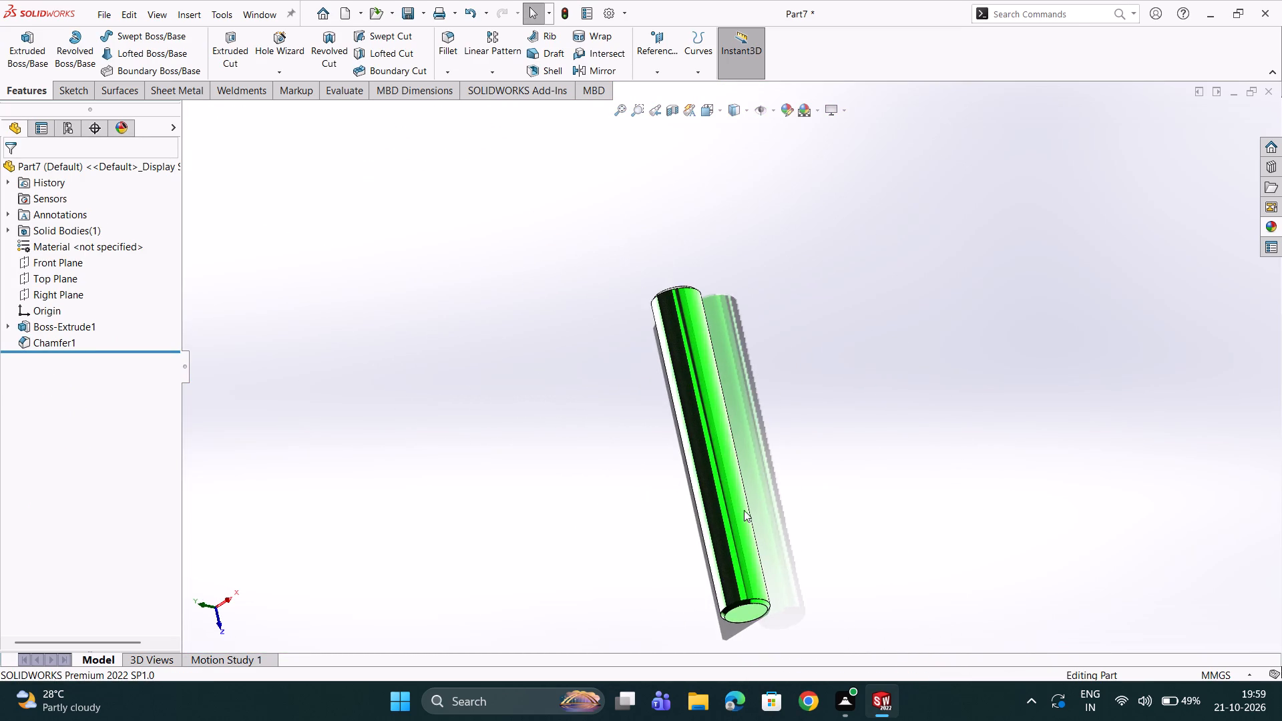
scroll(716, 513, down, 3)
scroll(662, 509, down, 1)
middle_drag(662, 509, 775, 475)
scroll(802, 464, up, 4)
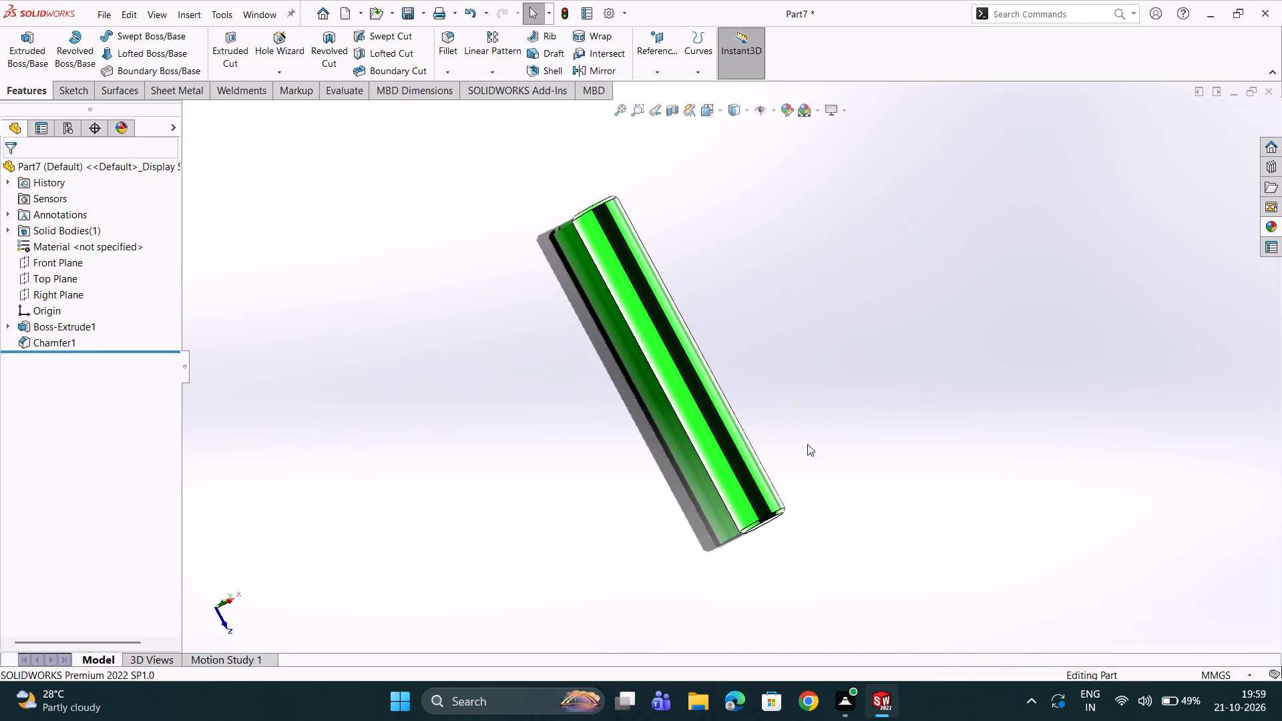
scroll(749, 437, down, 3)
scroll(616, 436, down, 2)
click(548, 448)
scroll(607, 447, up, 4)
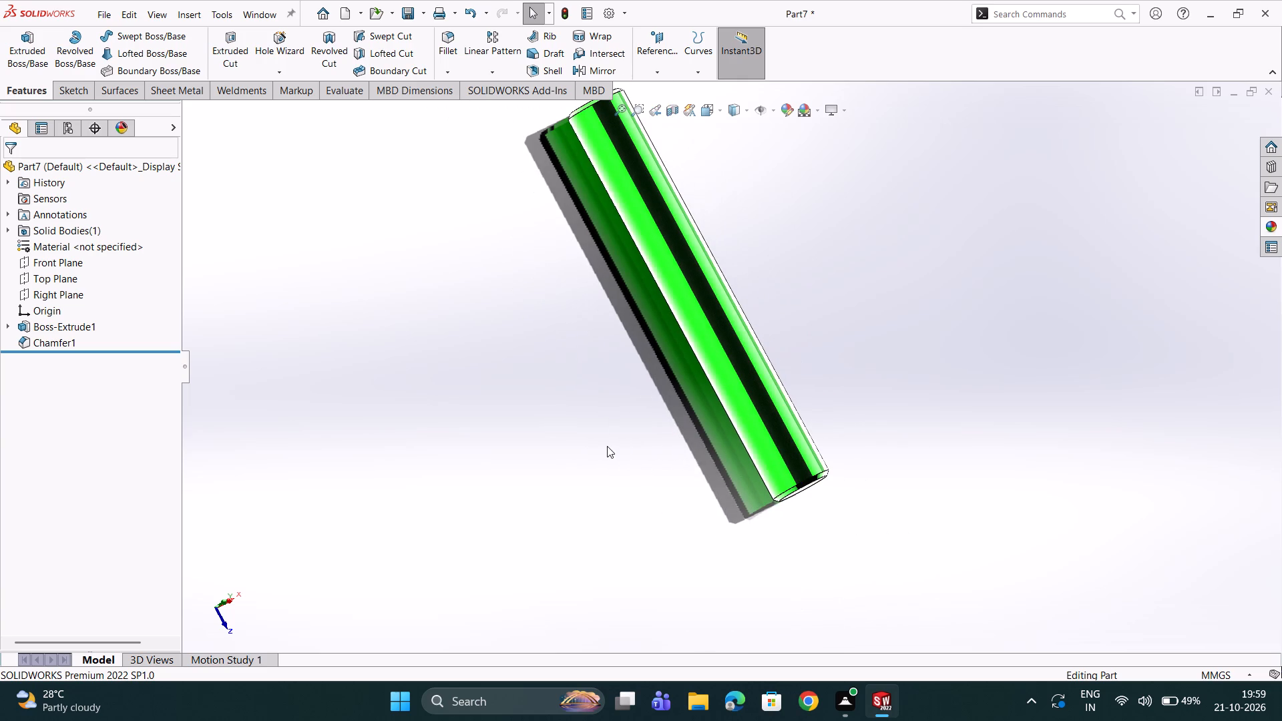
scroll(724, 267, down, 1)
middle_drag(722, 267, 642, 262)
scroll(632, 272, up, 3)
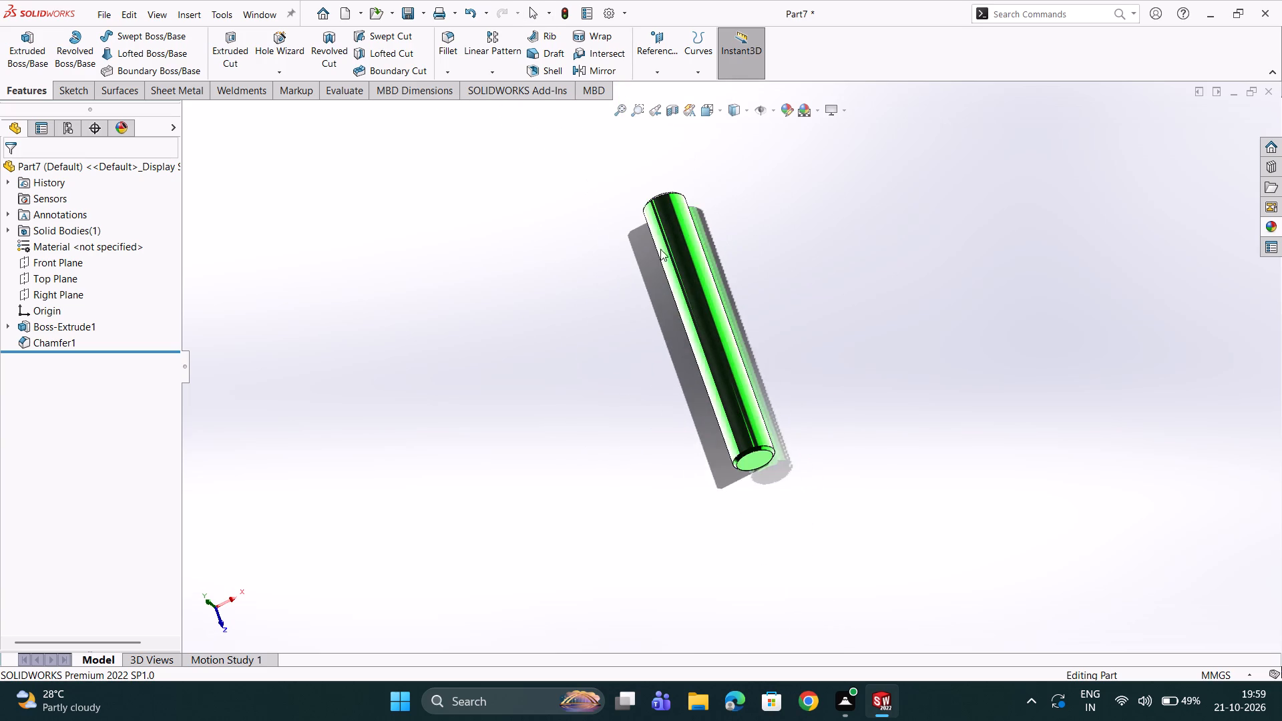
scroll(690, 260, down, 3)
middle_drag(715, 298, 817, 474)
middle_click(817, 474)
scroll(815, 475, down, 1)
scroll(781, 396, down, 2)
scroll(719, 368, up, 3)
scroll(703, 330, down, 2)
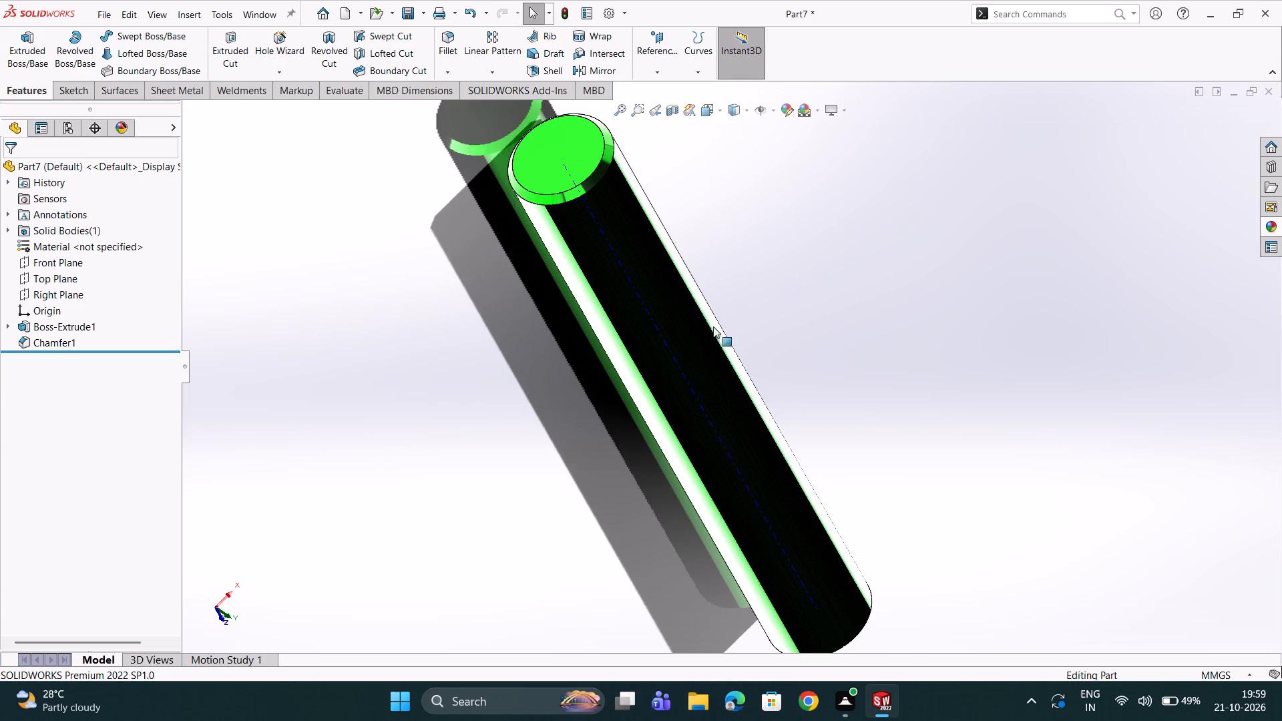
click(749, 302)
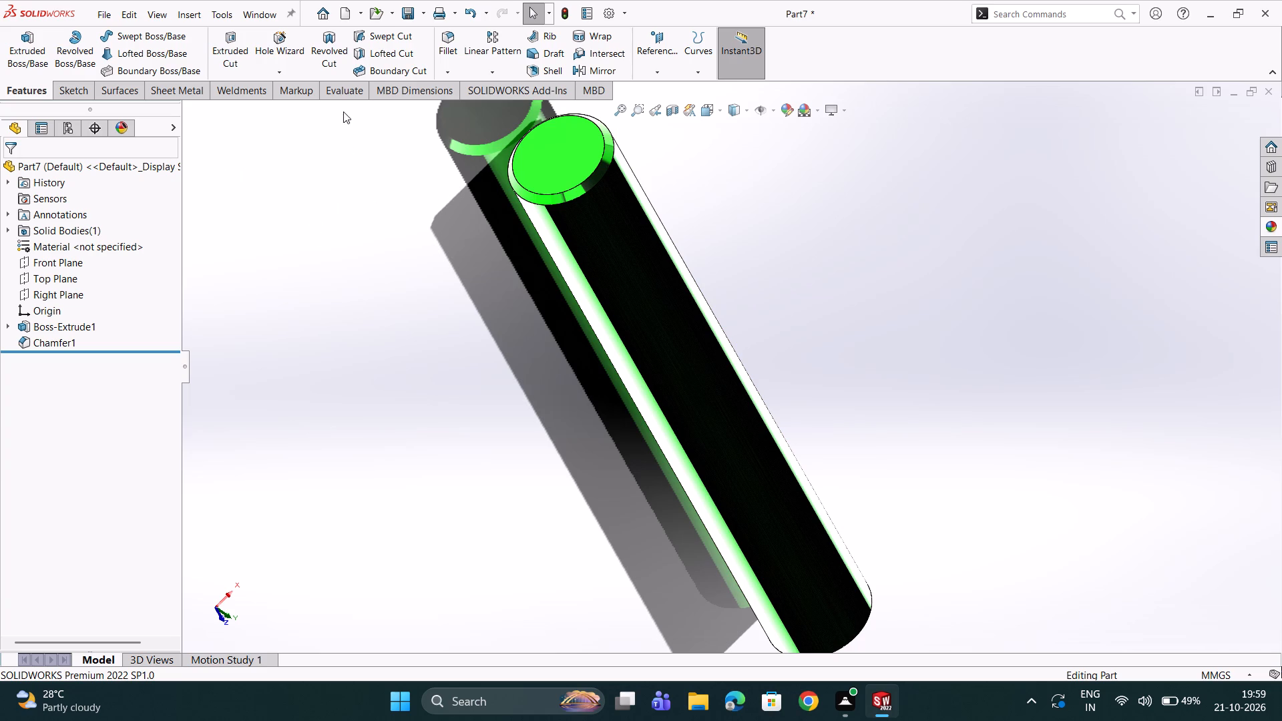
Save the part as JG21 in the Documents folder.
click(407, 15)
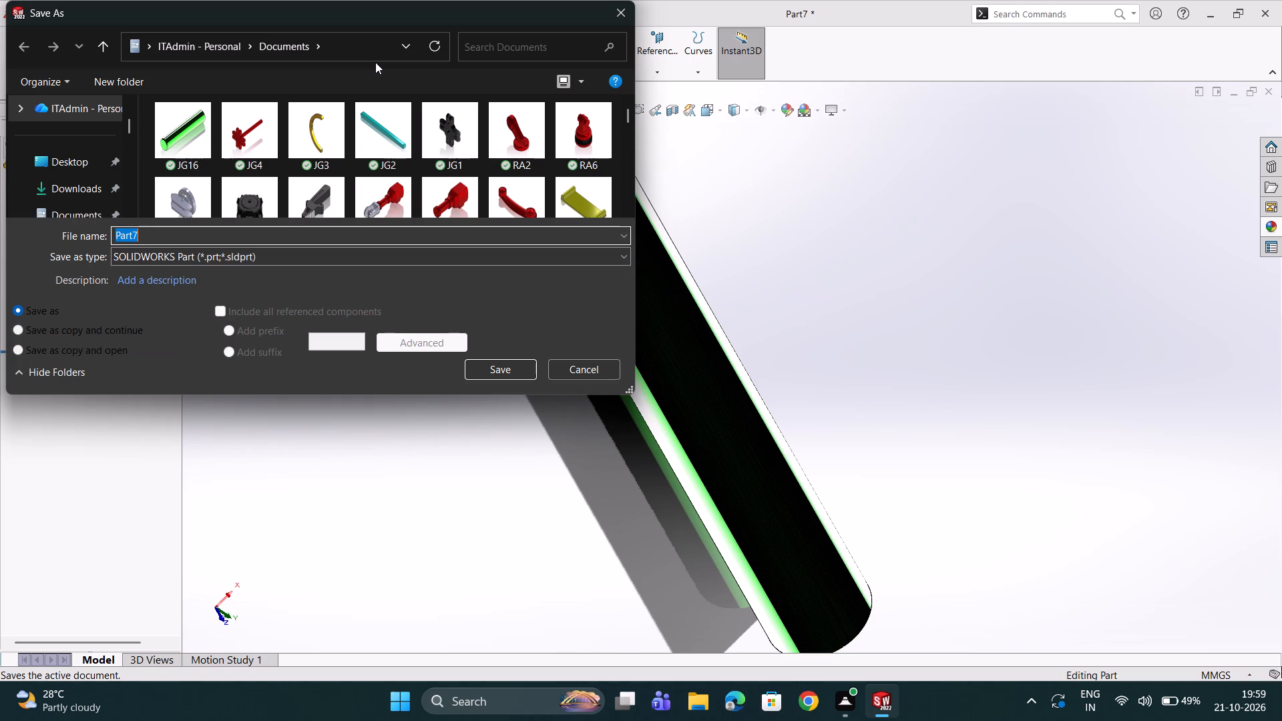
text(21)
key(BackSpace)
key(BackSpace)
text(JG)
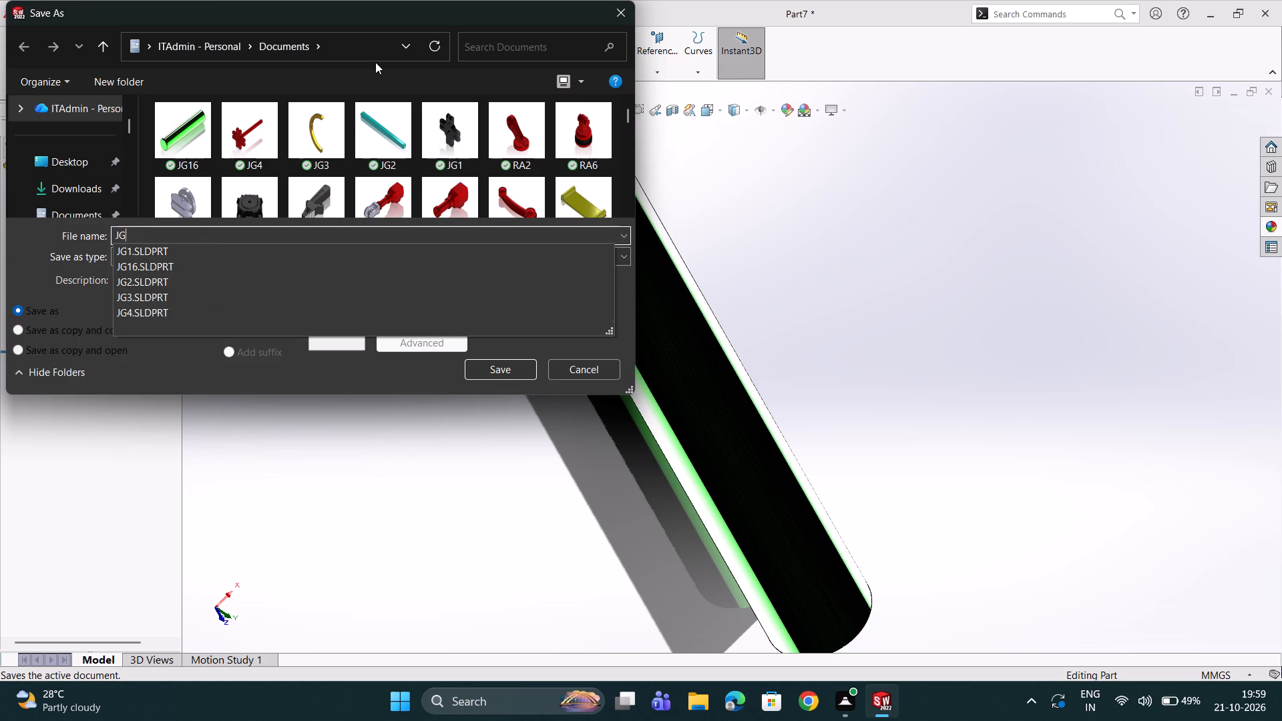
text(21)
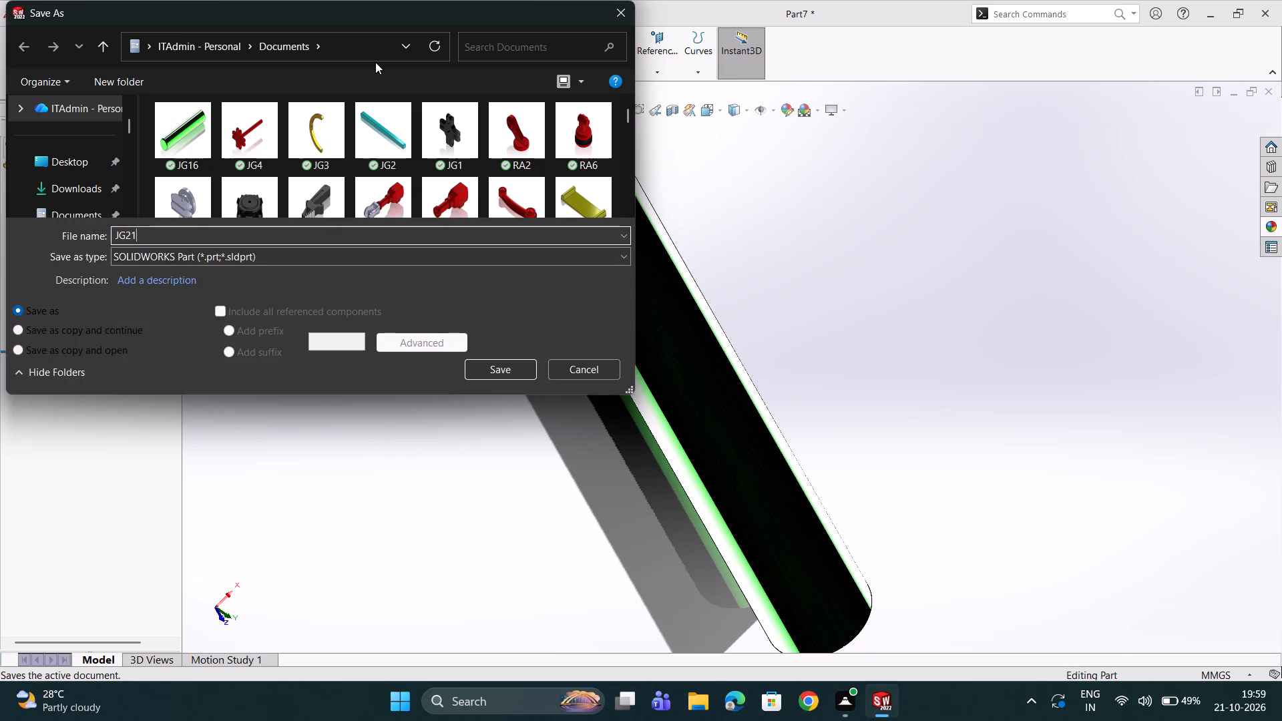
key(Return)
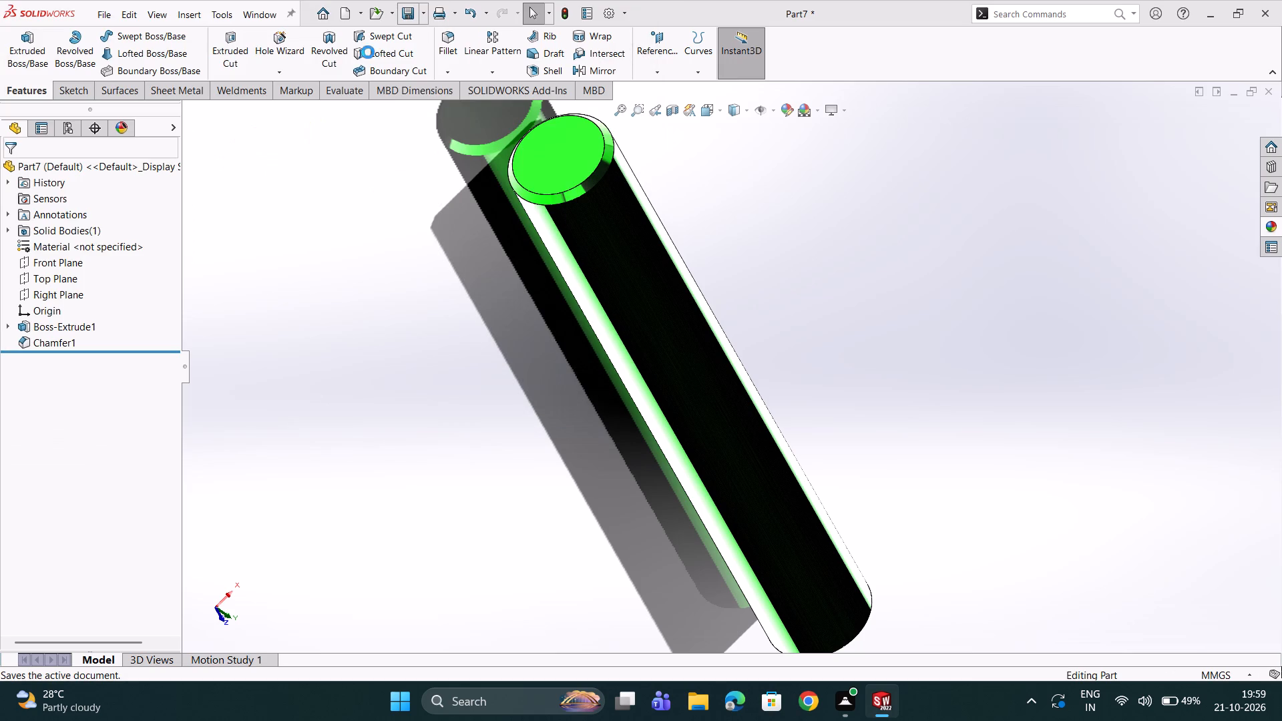
Close the saved JG21 part.
click(321, 14)
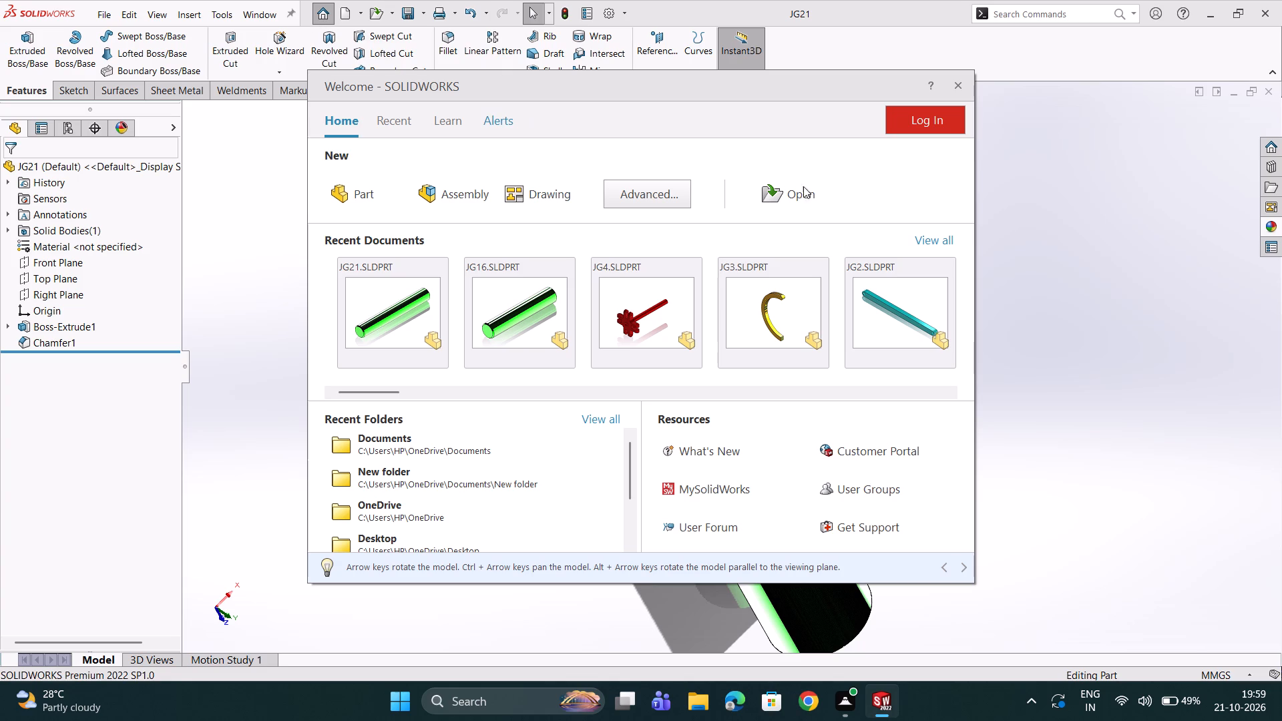
click(959, 91)
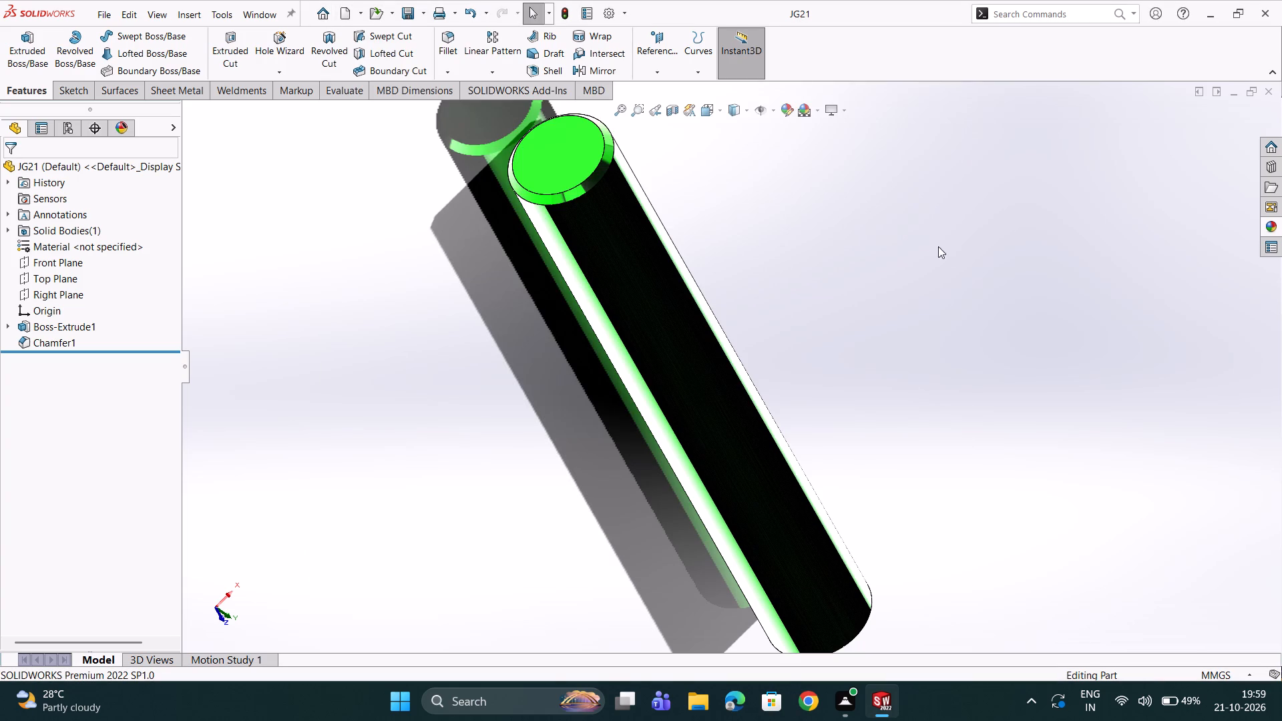
click(1268, 95)
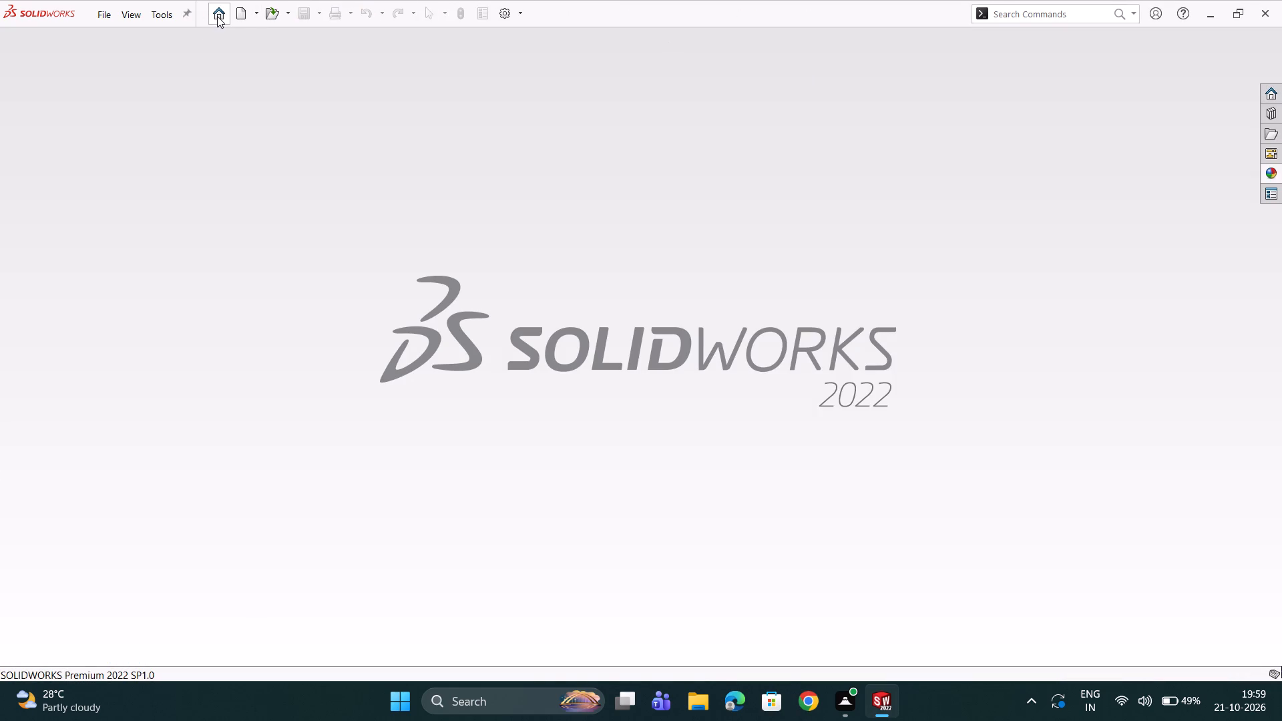
Create a new part and set its unit system to MMGS (millimeter, gram, second).
click(217, 16)
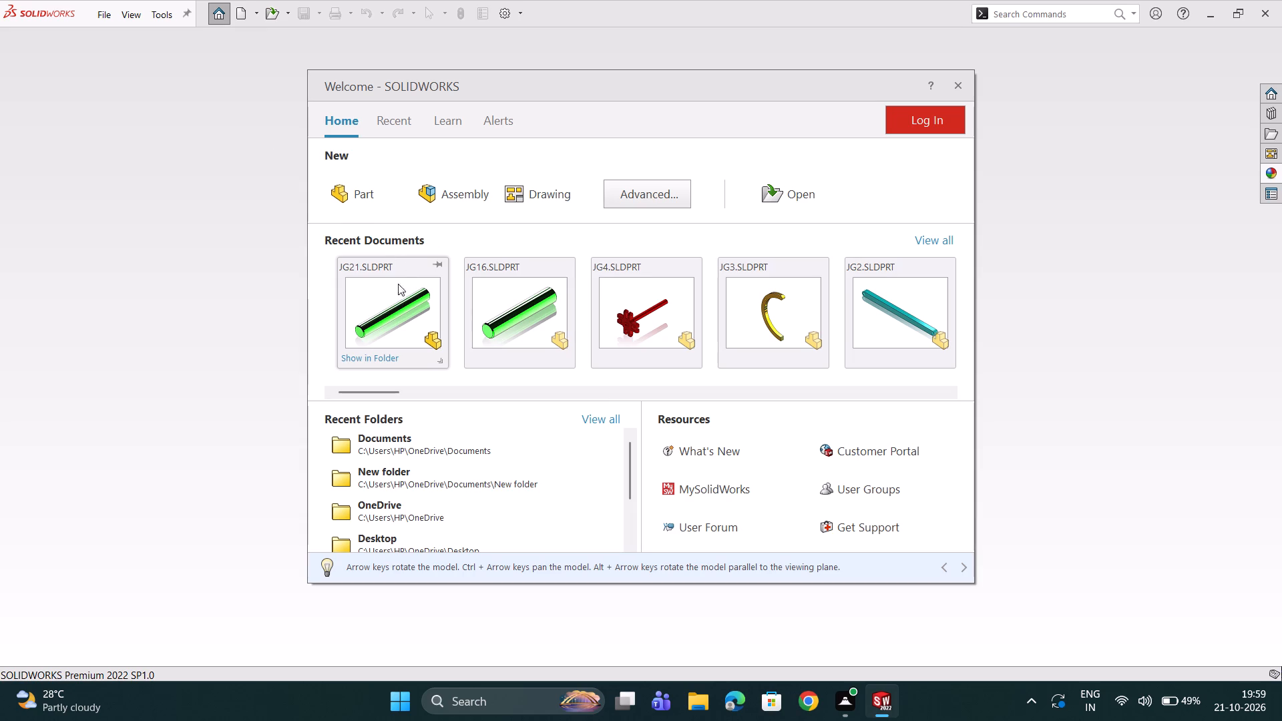
click(355, 201)
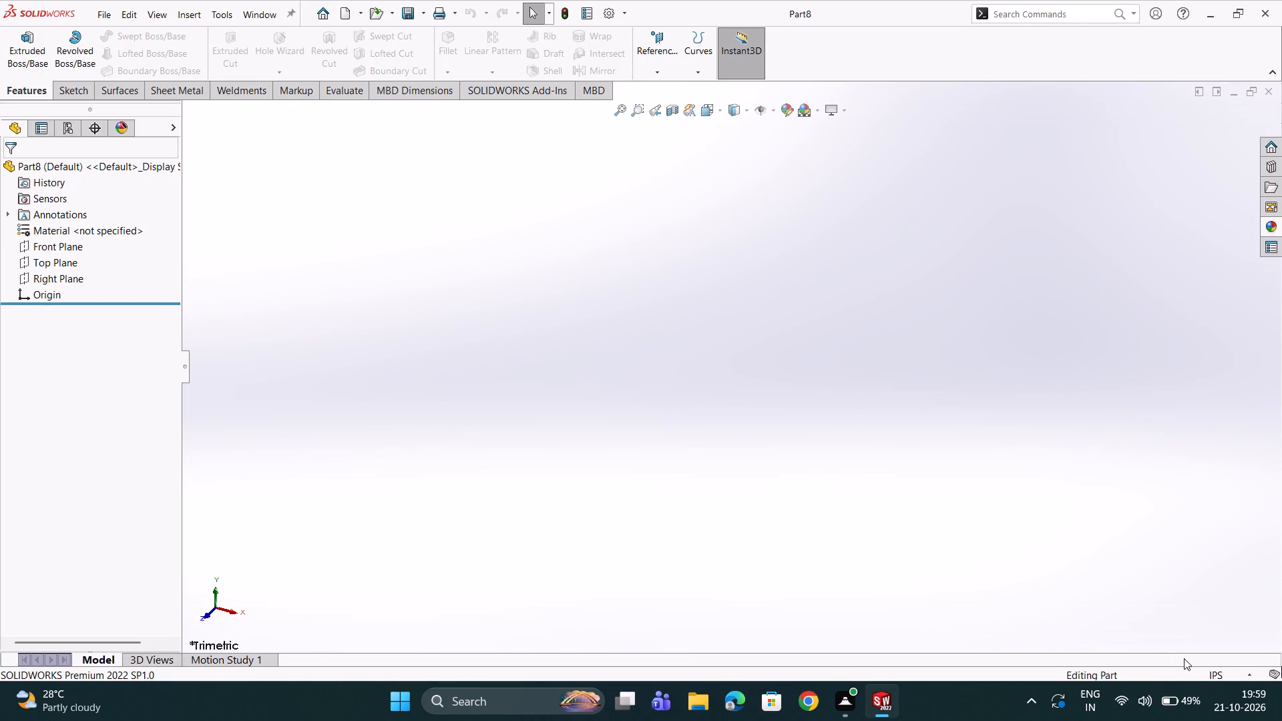
click(1209, 676)
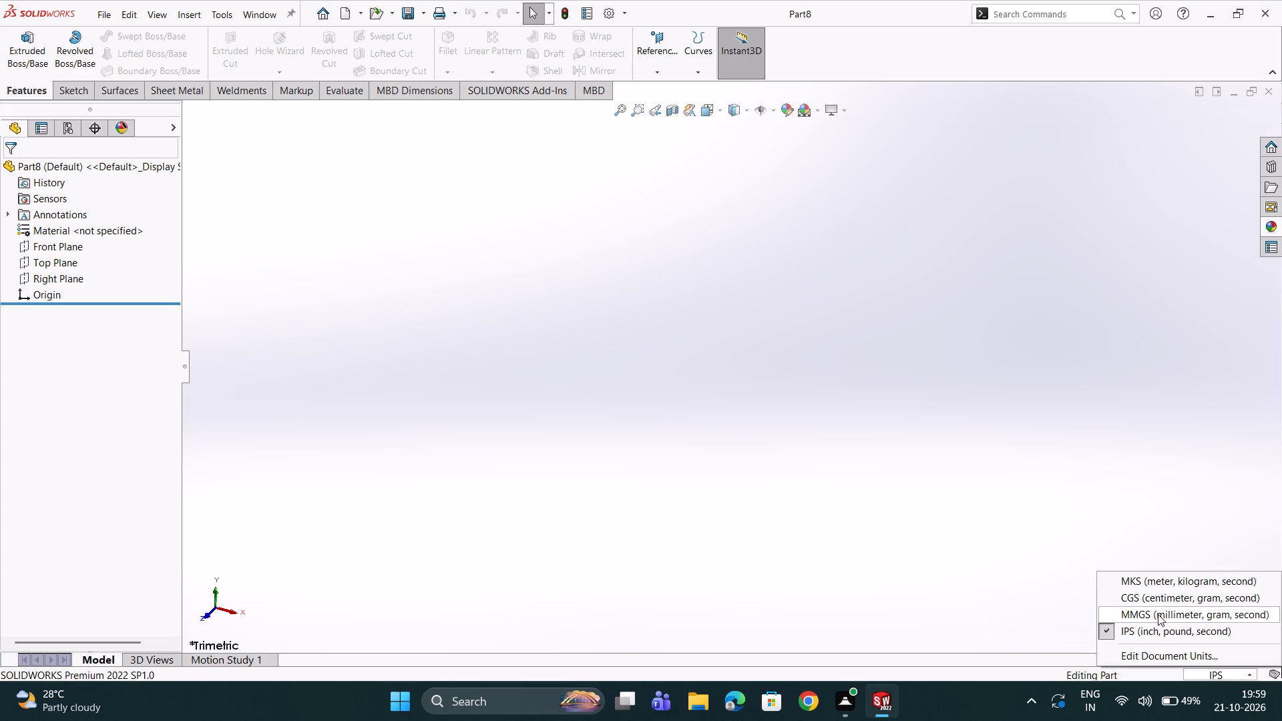
click(1158, 614)
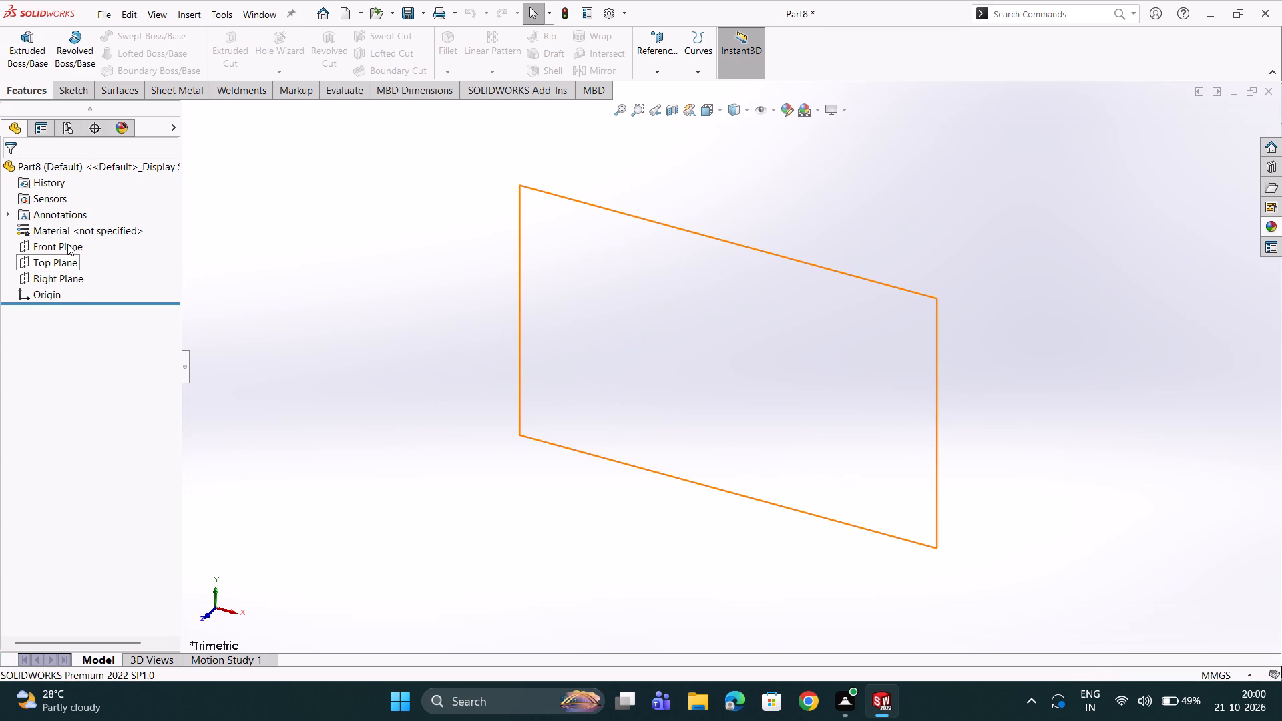
Open a new sketch on the Front Plane.
click(67, 244)
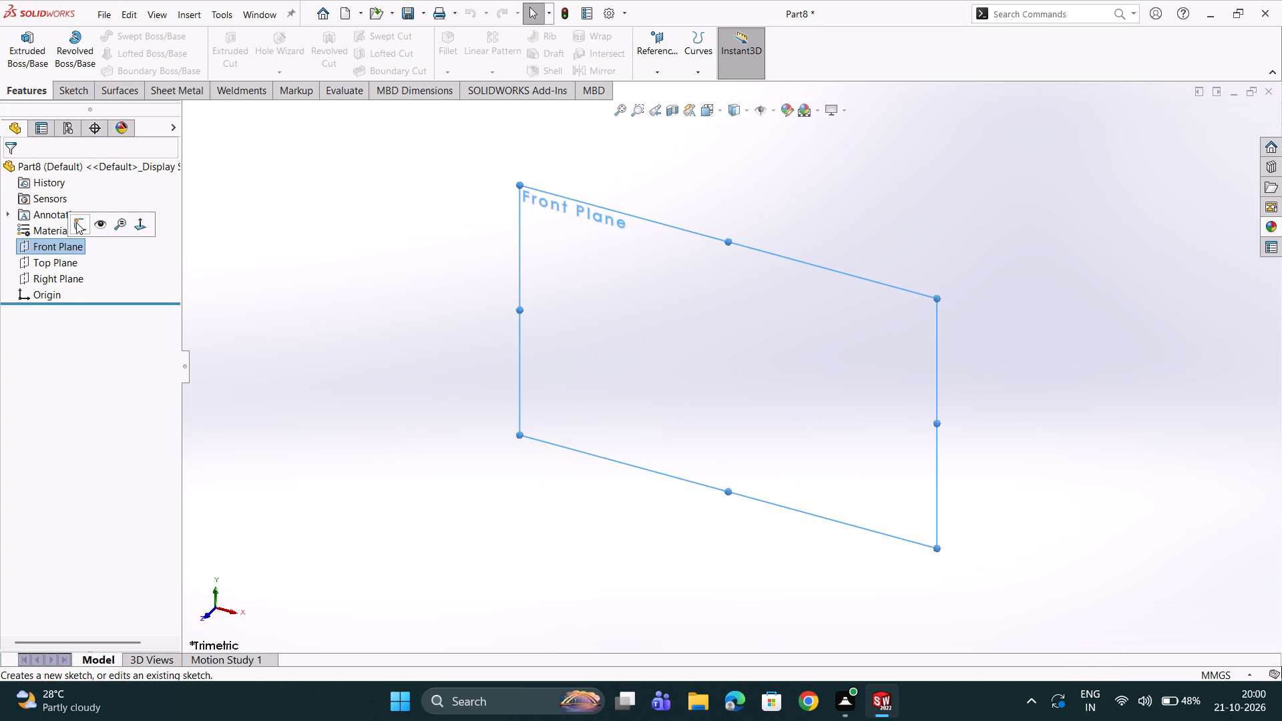
click(76, 222)
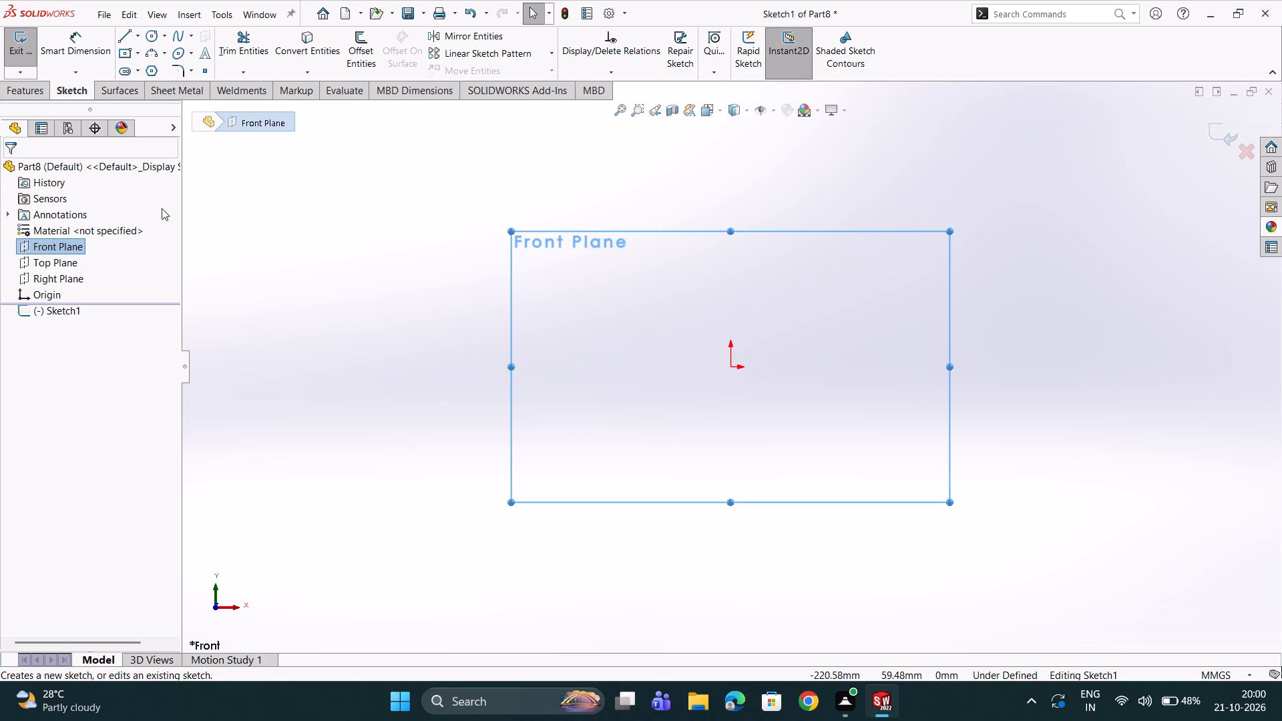
Sketch a circle centred on the origin with a radius of about 15.7 mm.
click(149, 35)
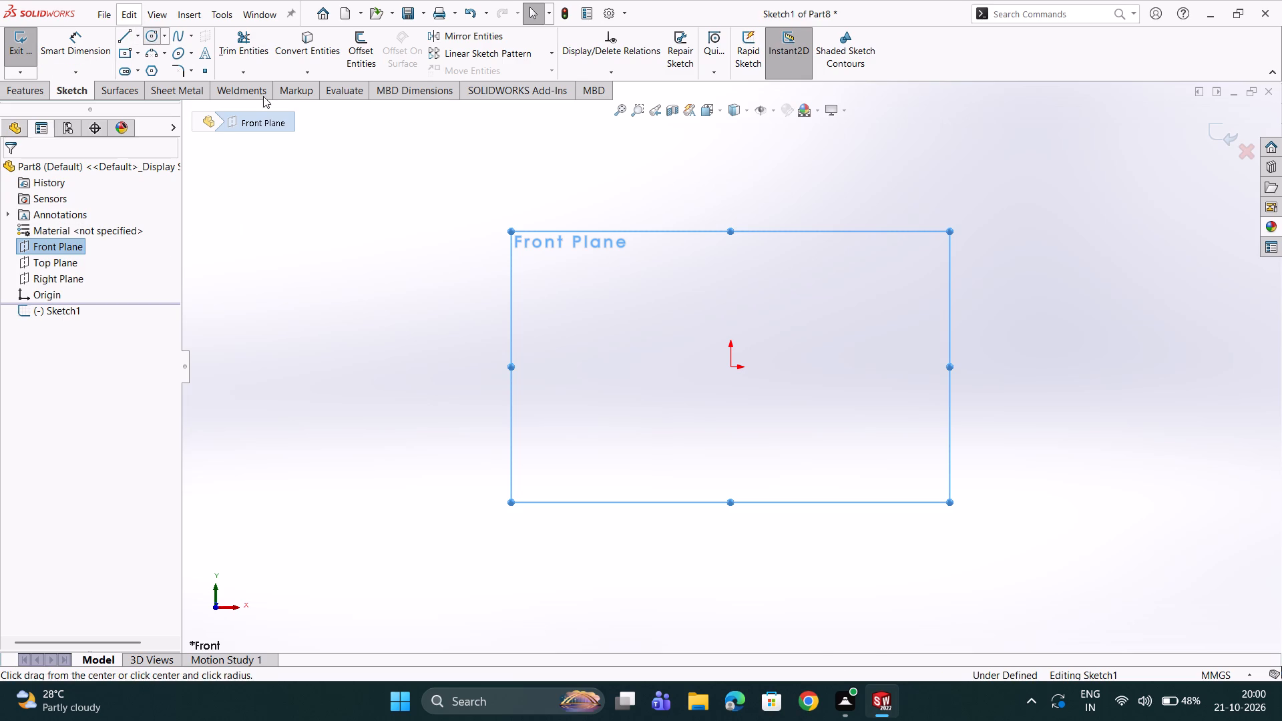
click(730, 370)
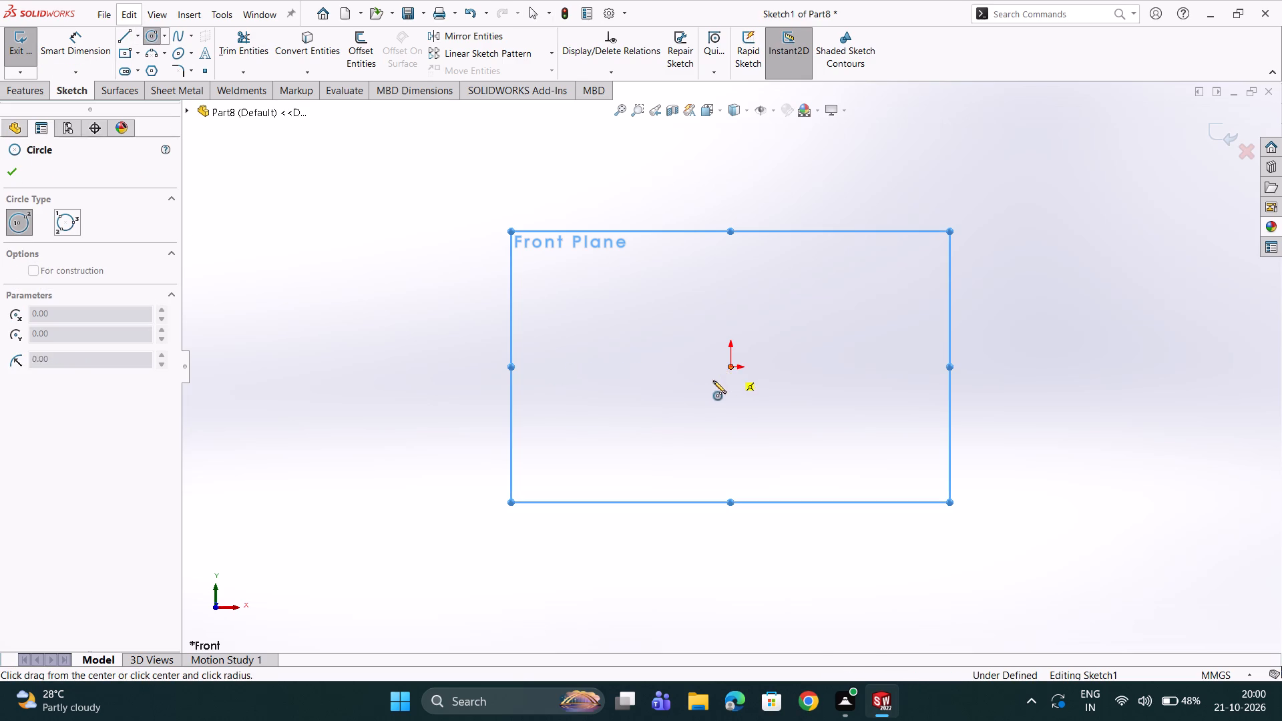
click(700, 391)
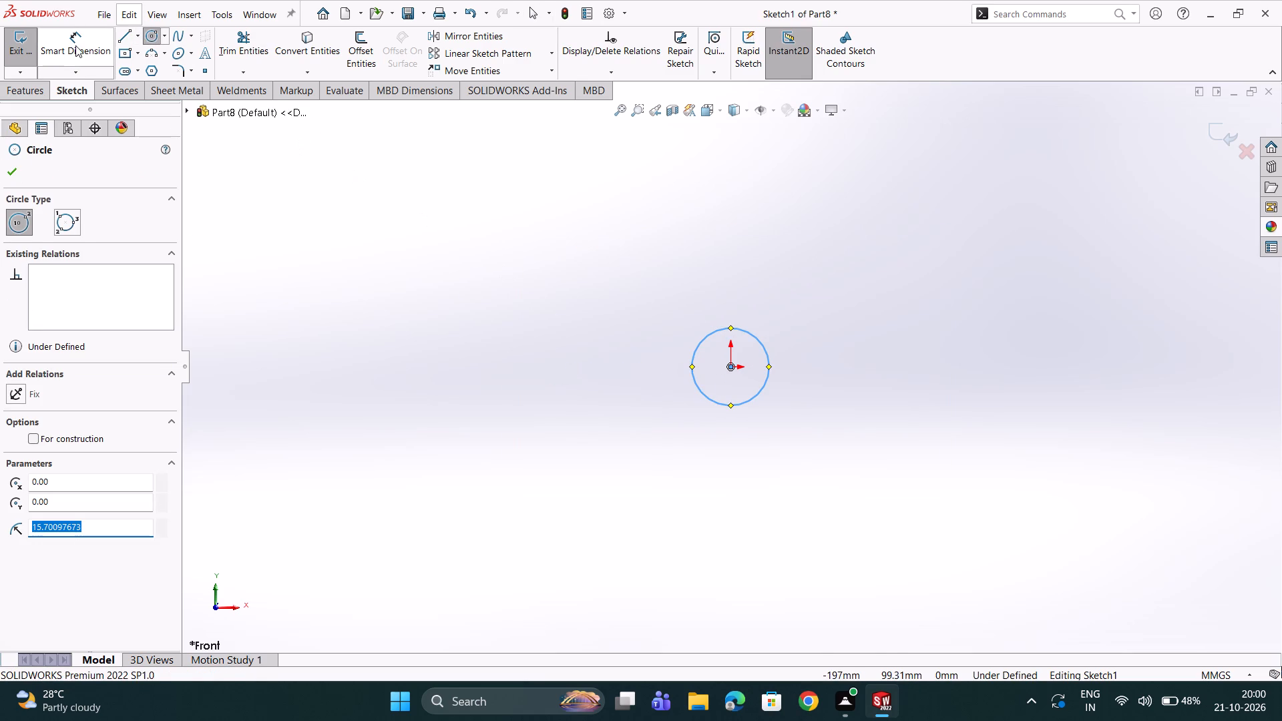
Dimension the circle's diameter and set it to 3 mm.
click(75, 46)
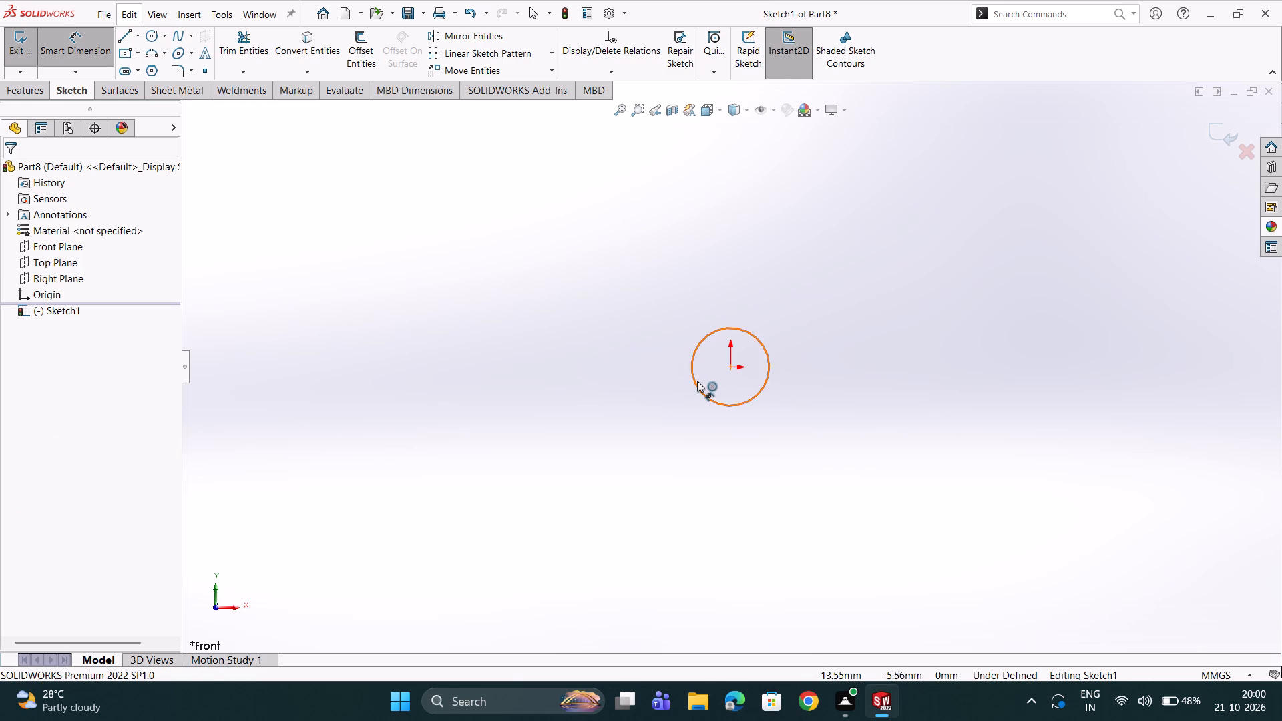
click(697, 381)
click(648, 368)
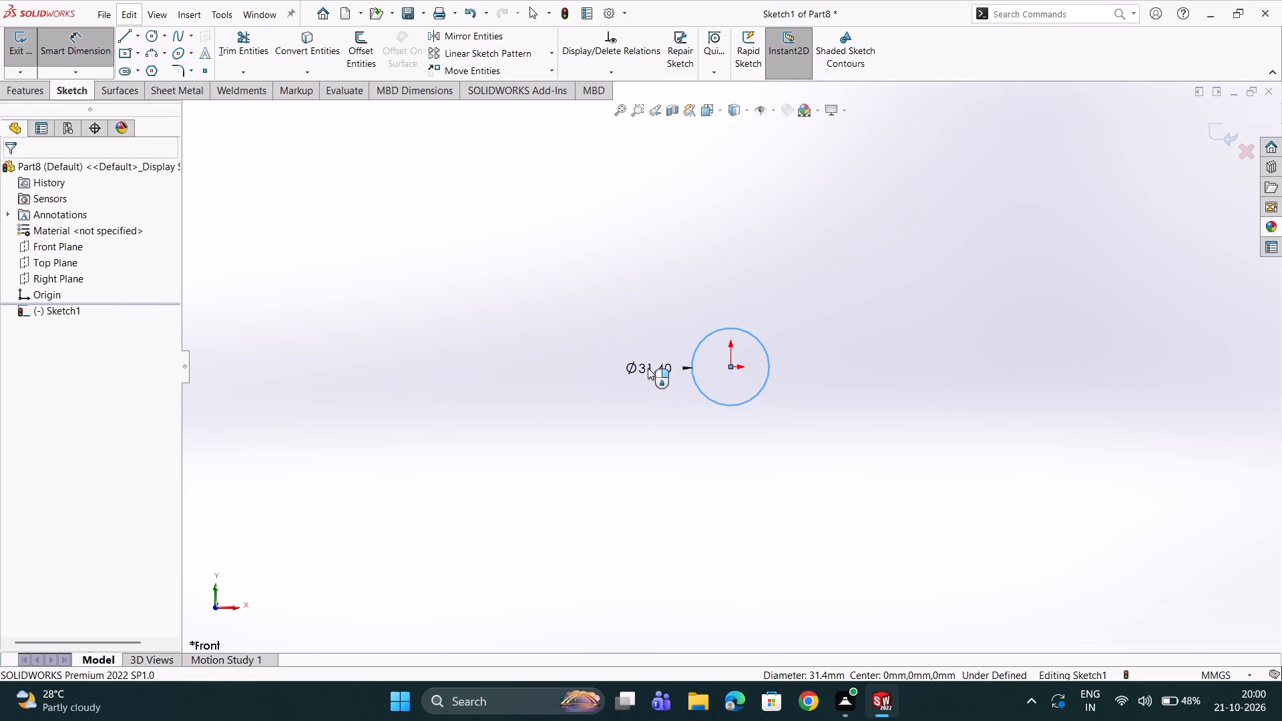
key(3)
key(Return)
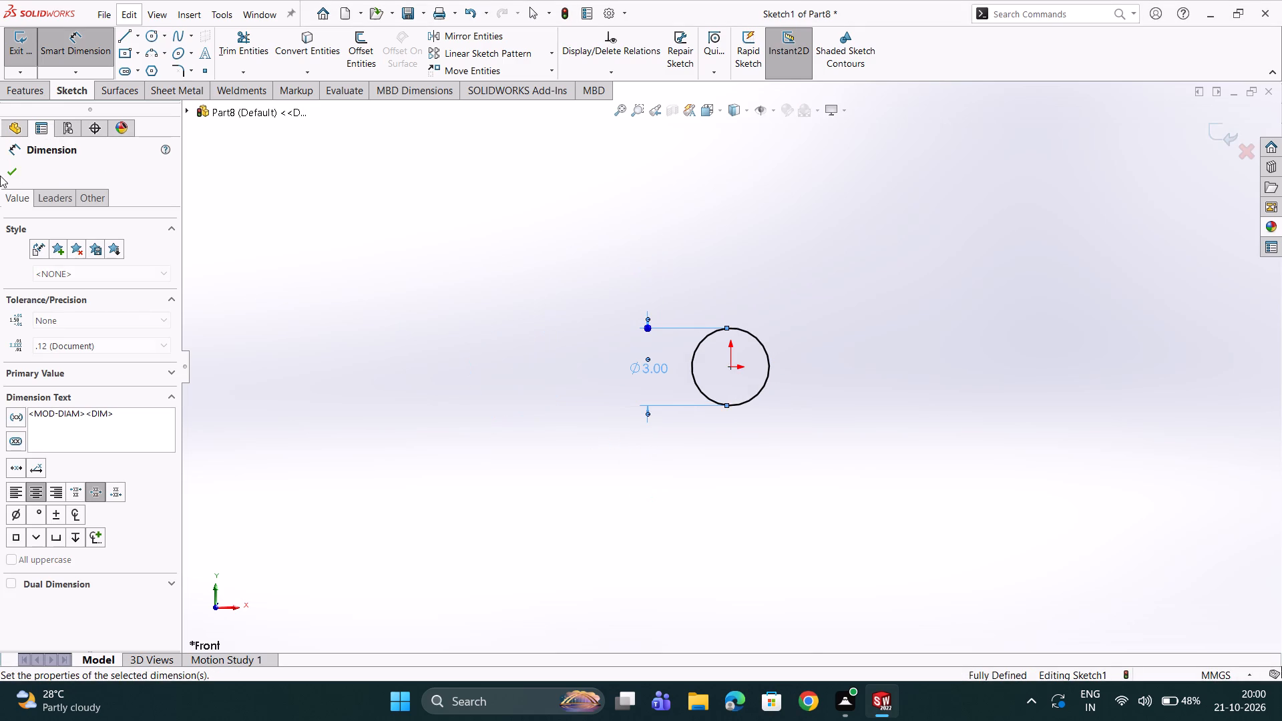
click(9, 174)
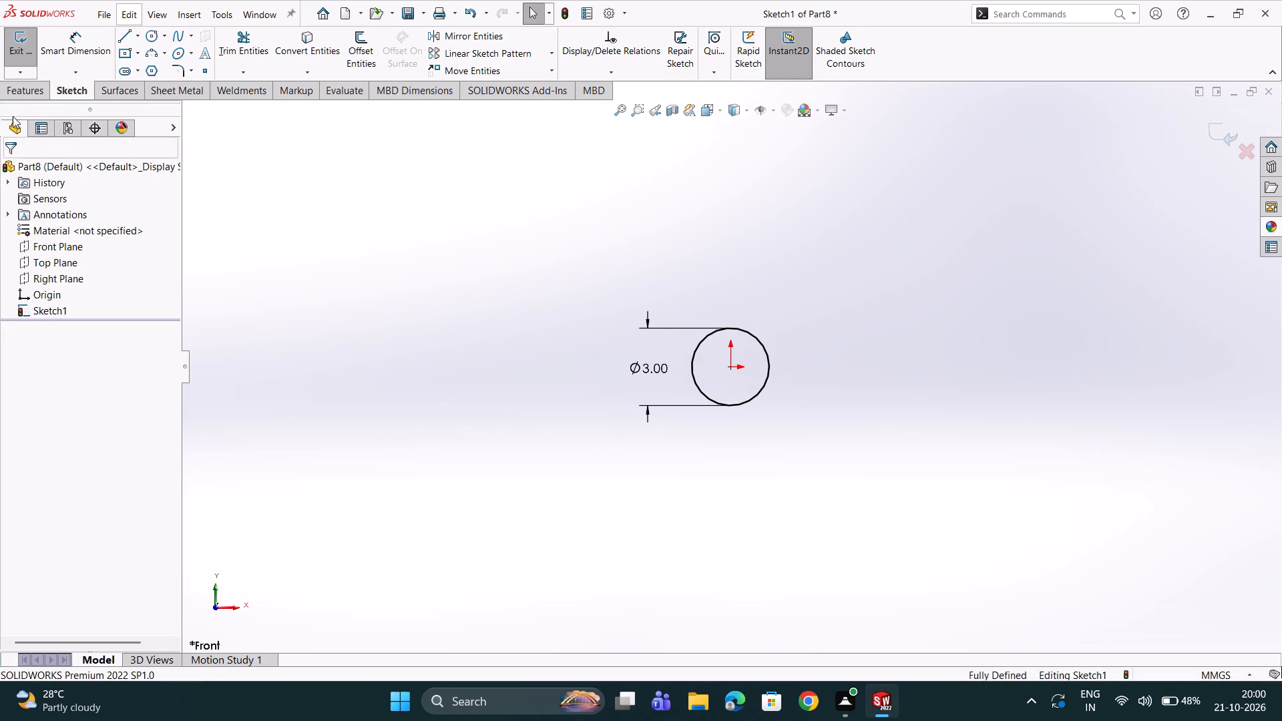
Finish the sketch and extrude the circle 10 mm with the Mid Plane end condition.
click(18, 41)
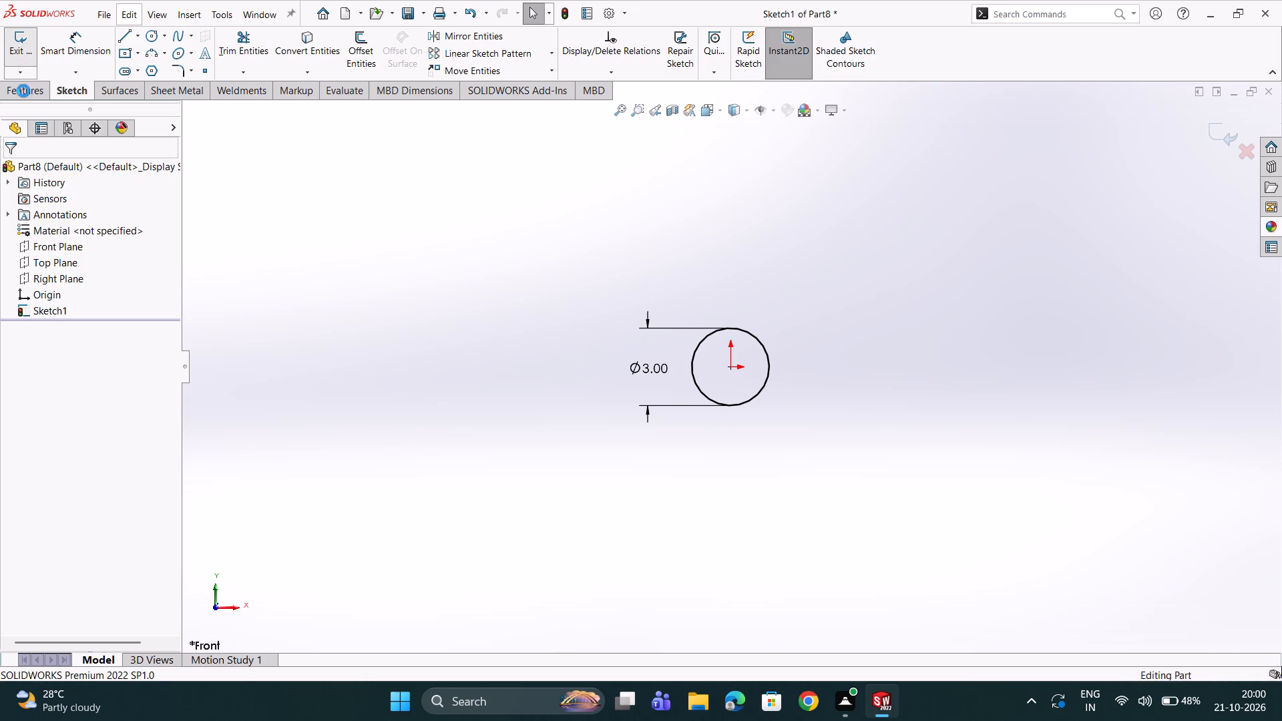
click(25, 94)
click(28, 48)
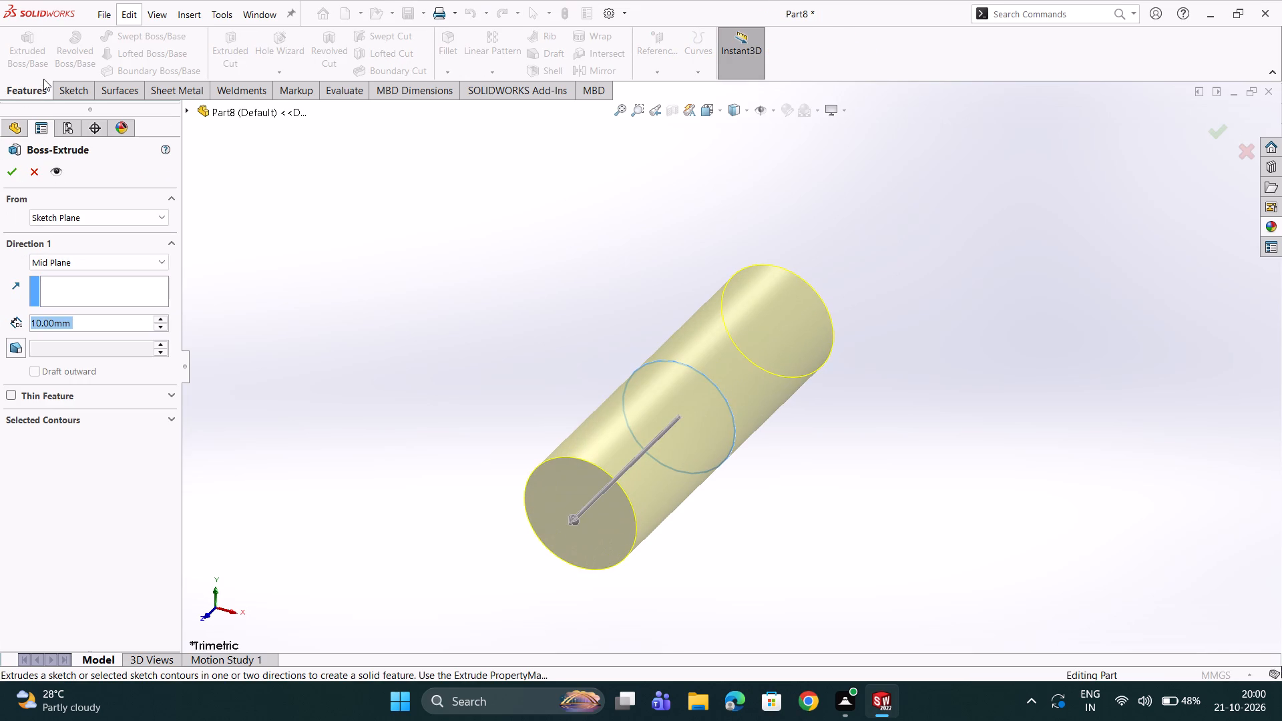
click(19, 176)
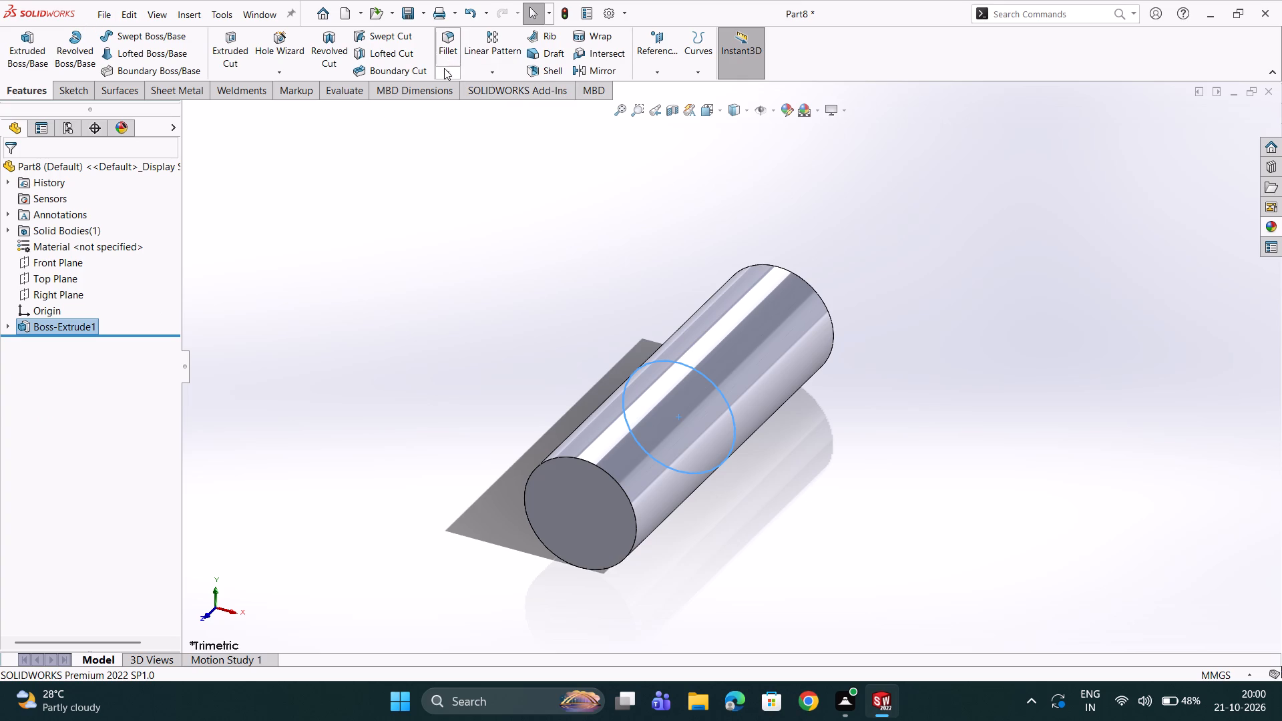
Chamfer the circular edges at both ends of the cylinder with a 0.2 mm distance at 45 degrees.
click(443, 71)
click(462, 112)
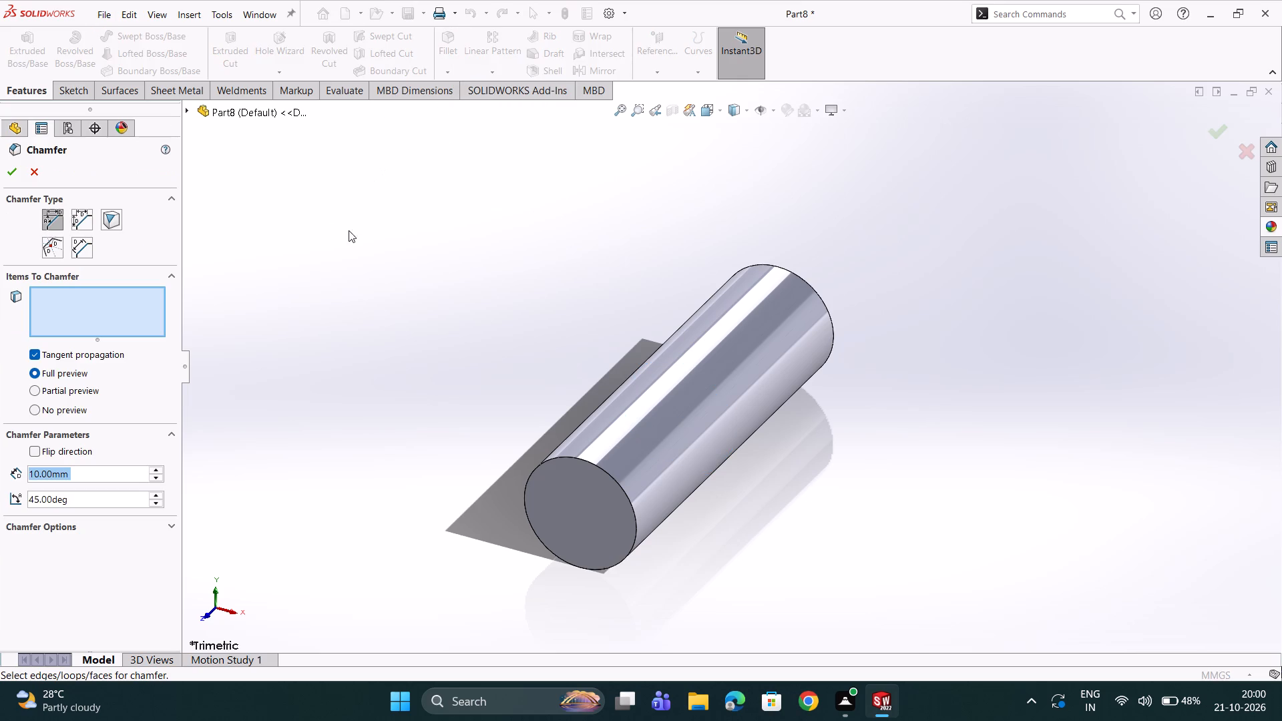
text(0.2)
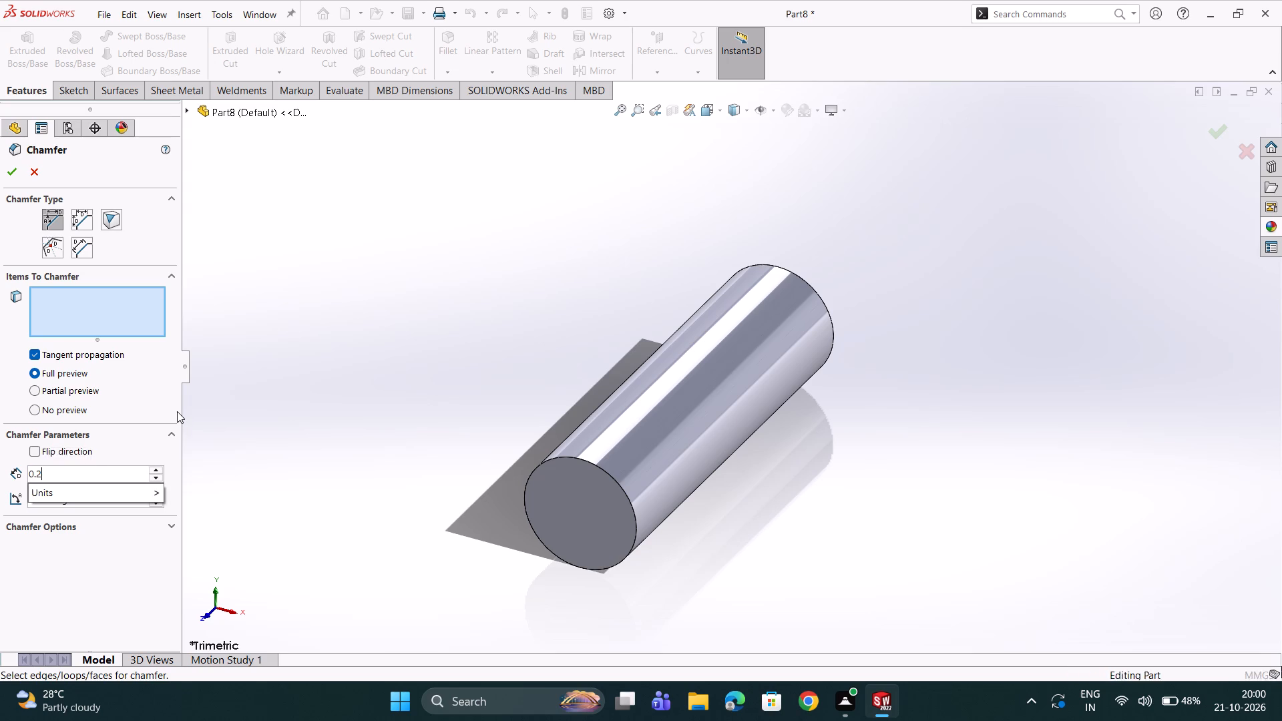
key(Return)
scroll(430, 492, down, 2)
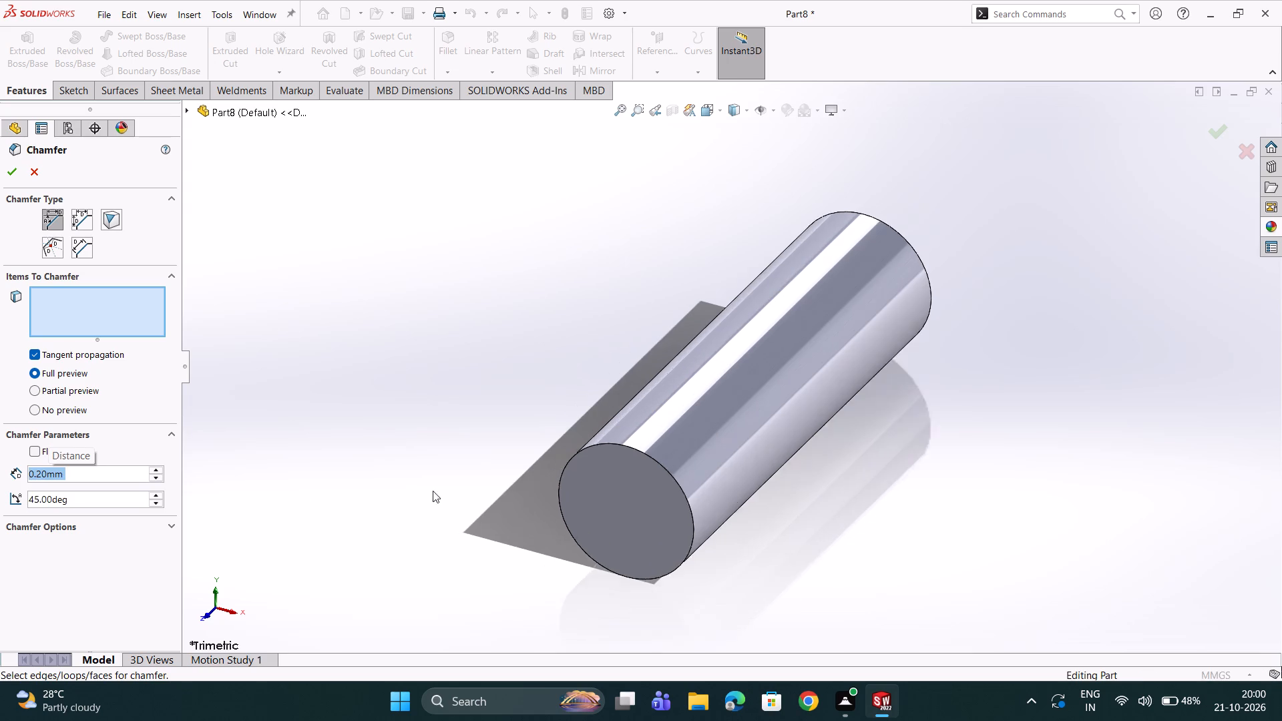
click(711, 447)
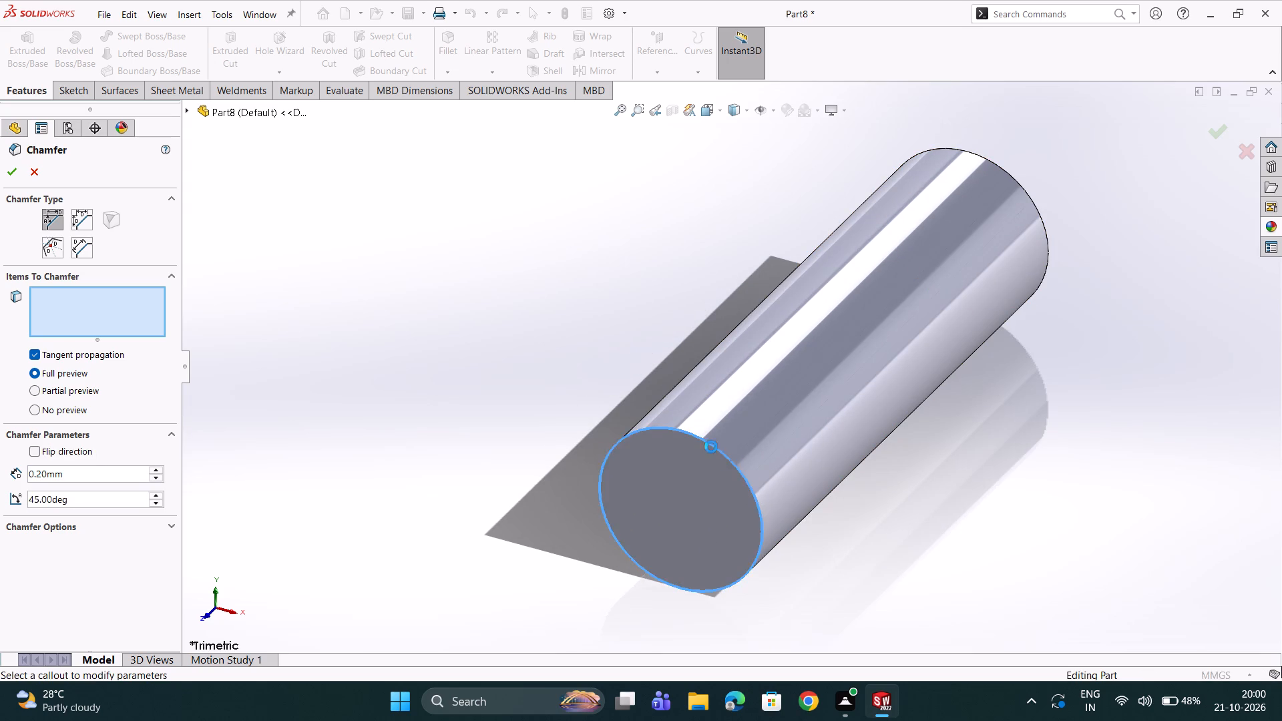
scroll(763, 371, up, 3)
middle_drag(813, 342, 742, 460)
scroll(742, 460, down, 3)
scroll(805, 294, down, 1)
scroll(913, 194, up, 2)
scroll(997, 211, down, 5)
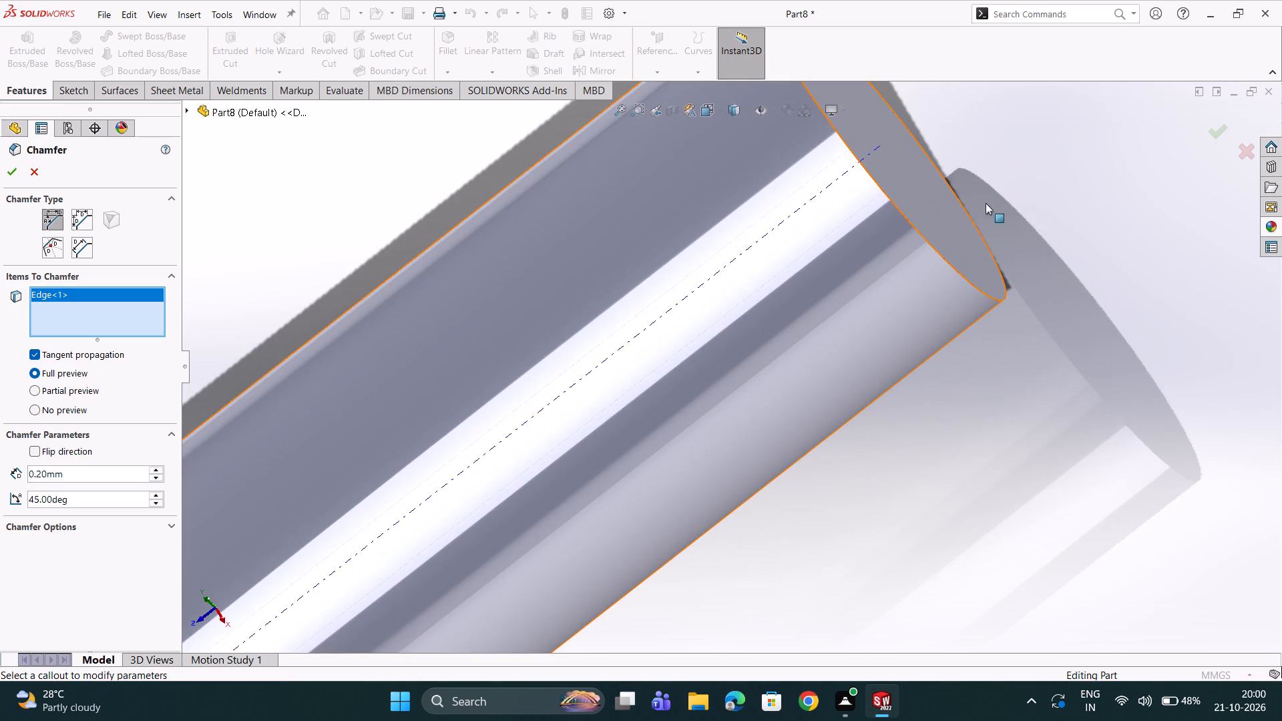
click(951, 269)
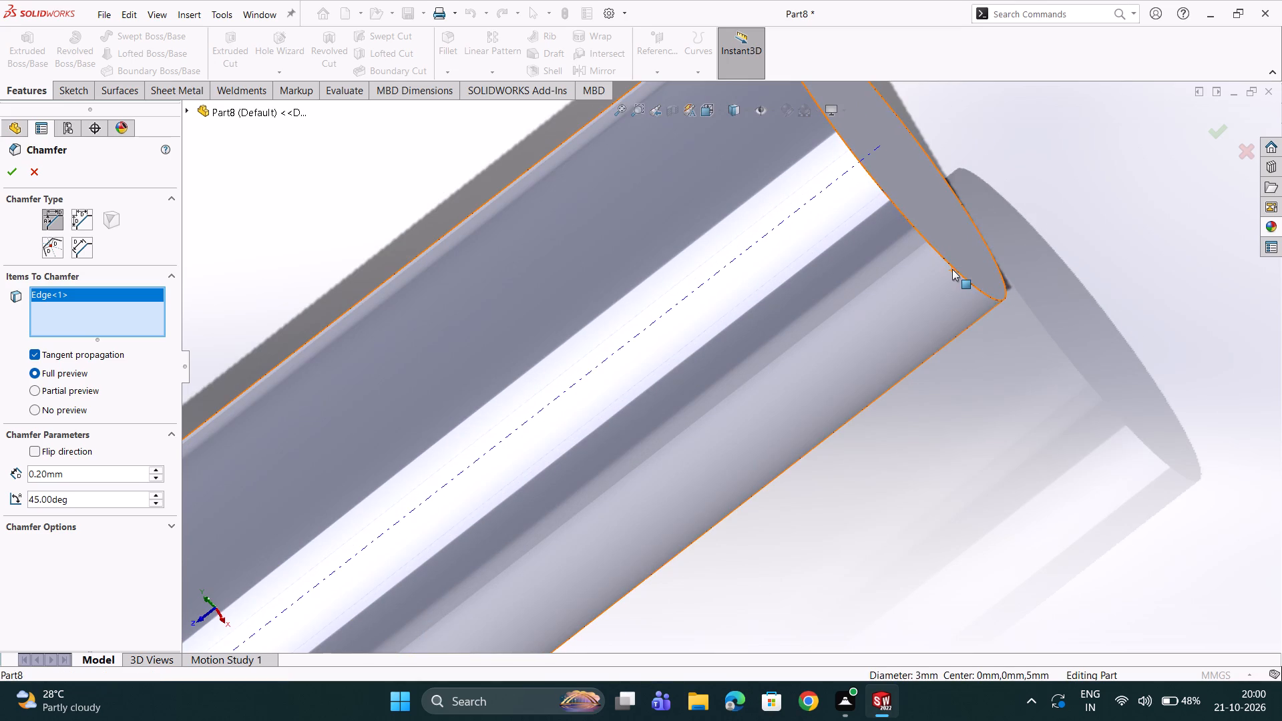
click(945, 269)
double_click(951, 264)
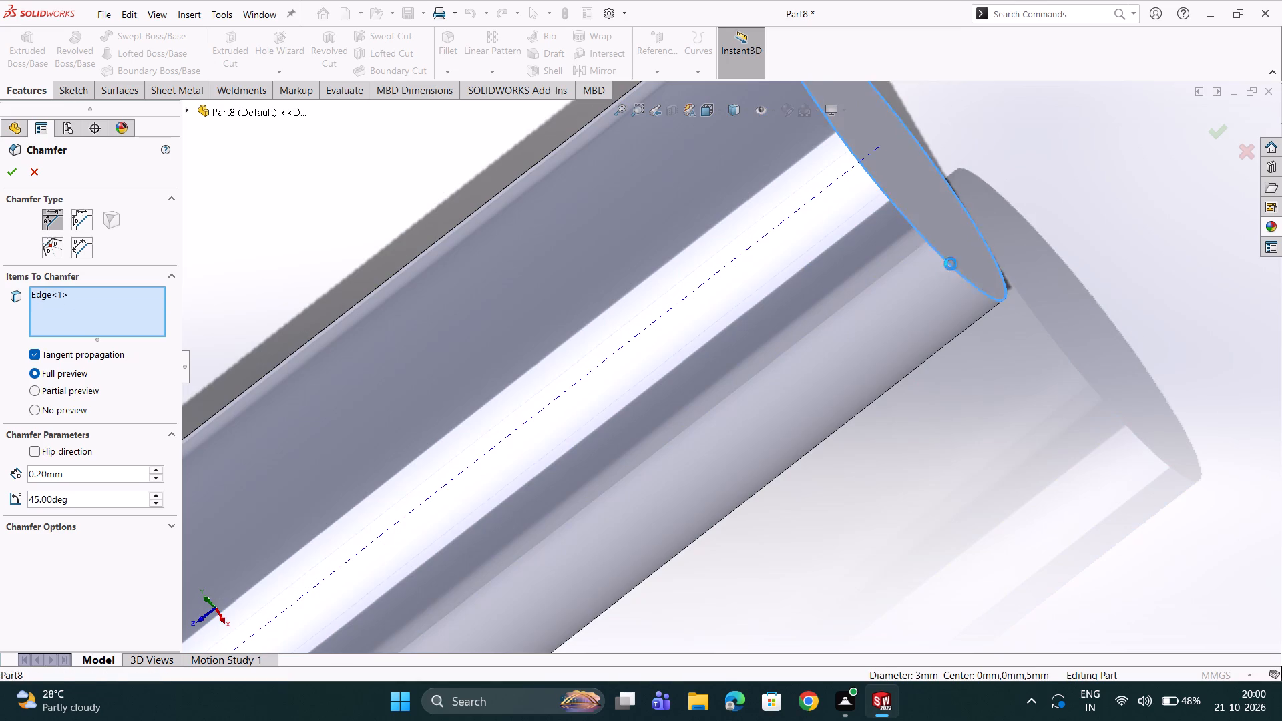
click(3, 169)
Apply the chromium plate metal appearance to the whole part and colour it bright green.
scroll(316, 266, up, 3)
scroll(439, 296, up, 1)
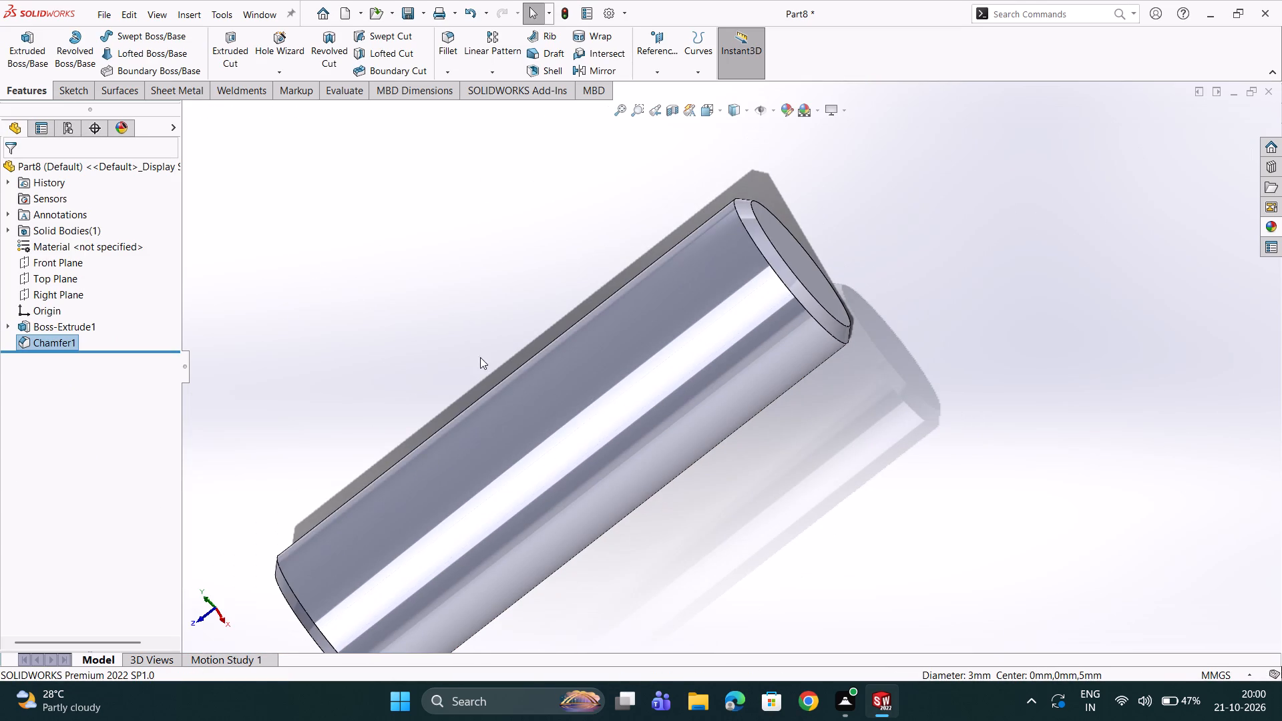
scroll(524, 403, down, 1)
scroll(521, 397, up, 3)
scroll(538, 413, down, 2)
click(505, 375)
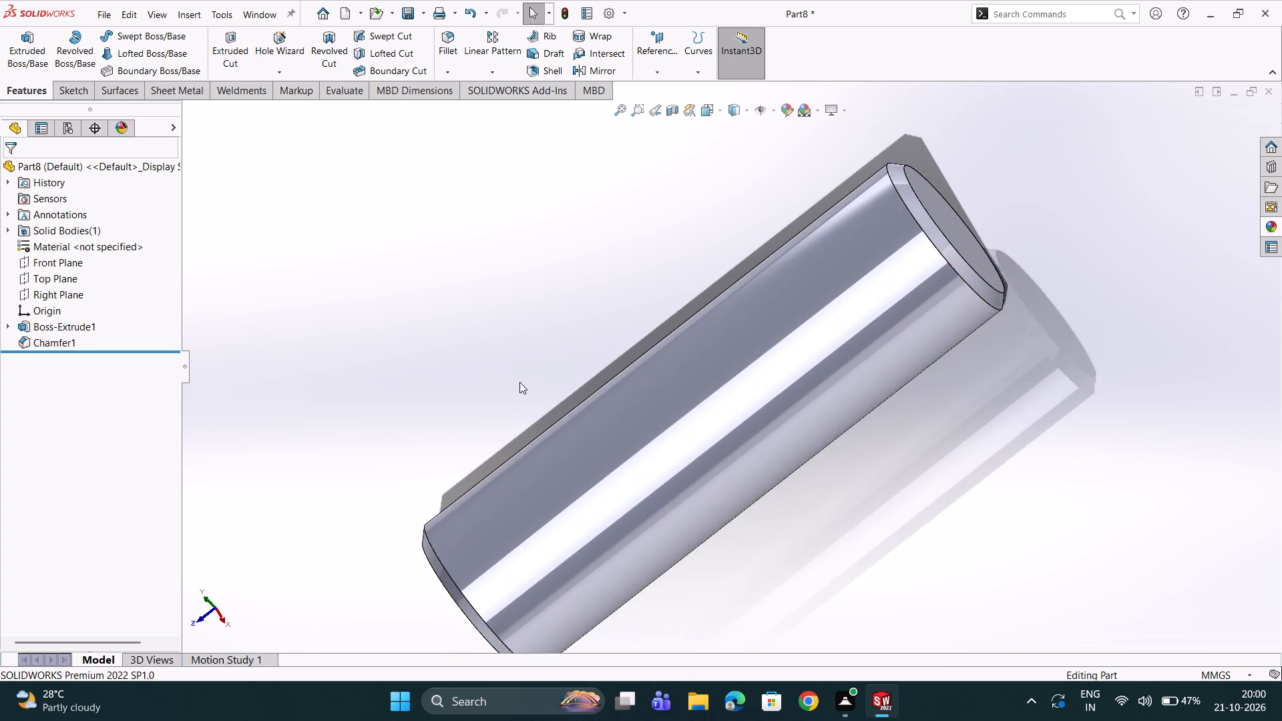
scroll(521, 383, up, 1)
middle_drag(522, 383, 574, 365)
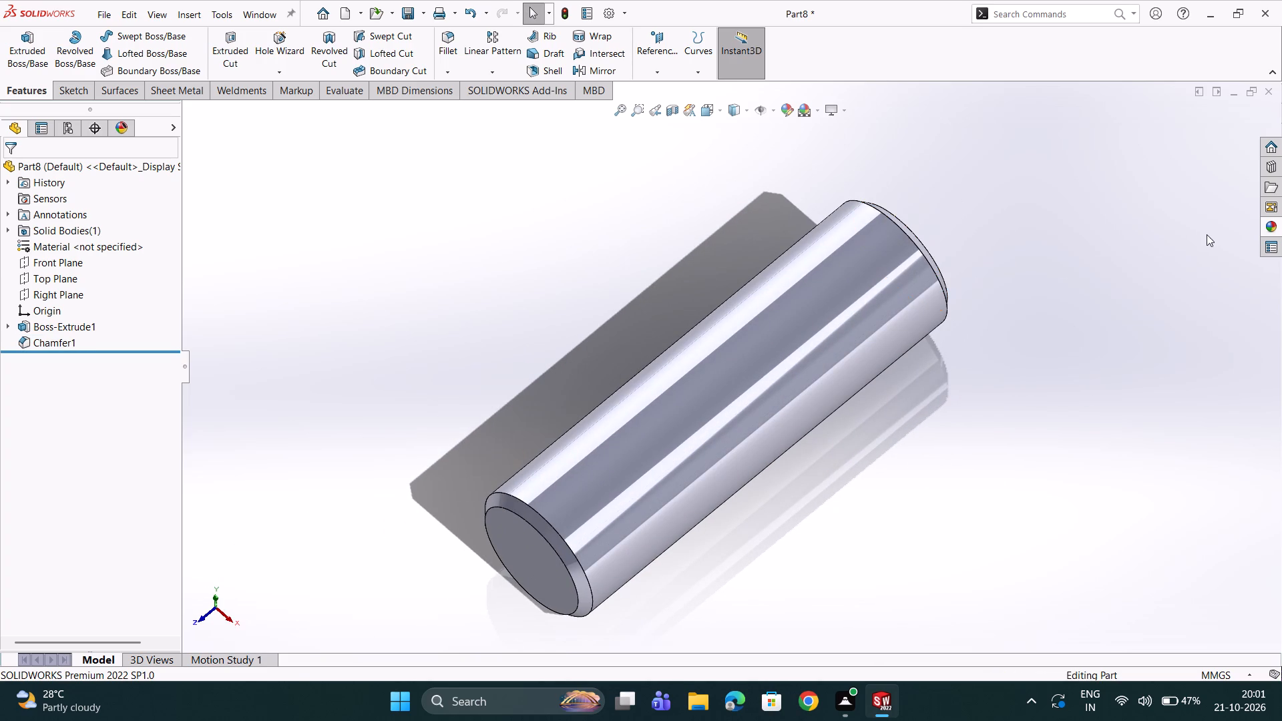
click(789, 103)
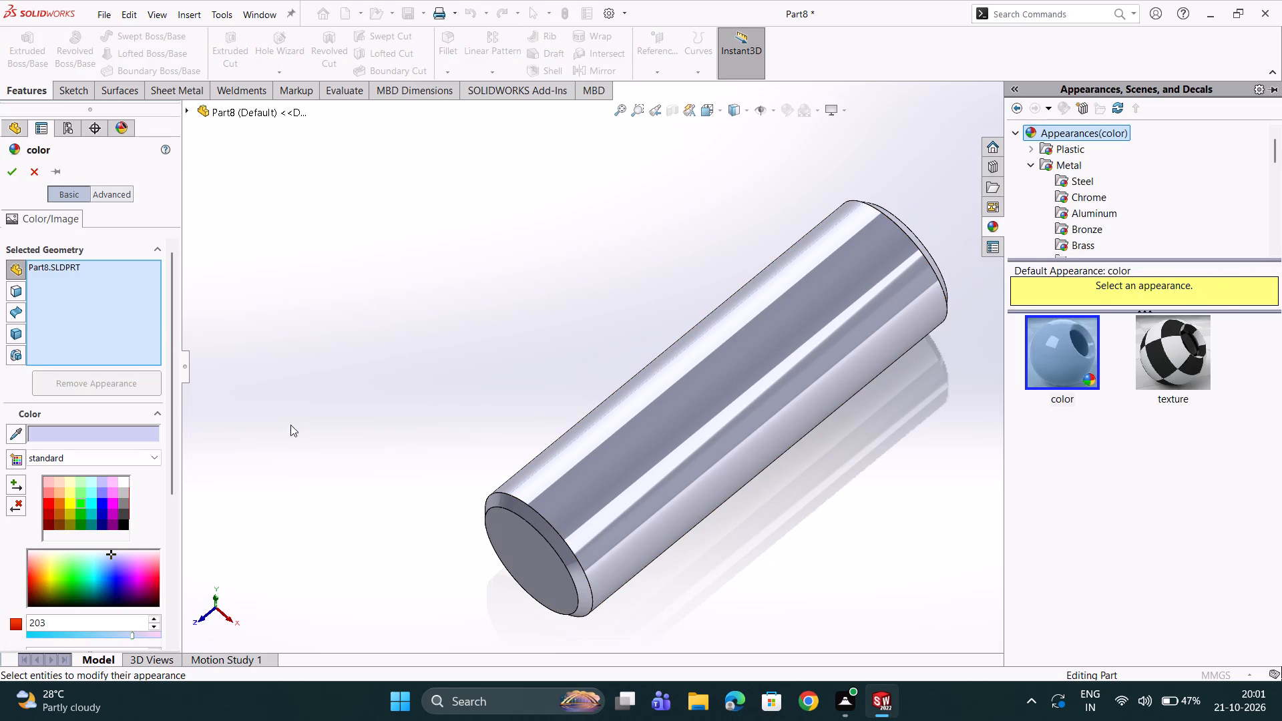
click(79, 499)
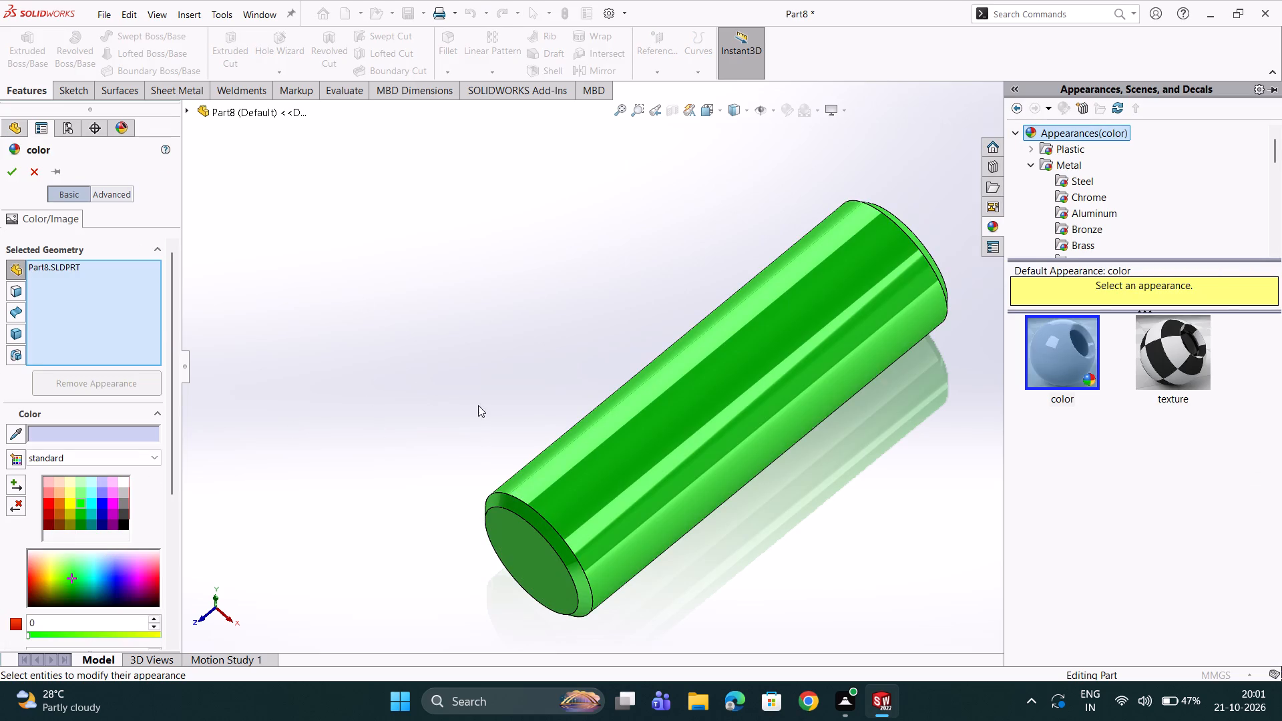
click(1077, 167)
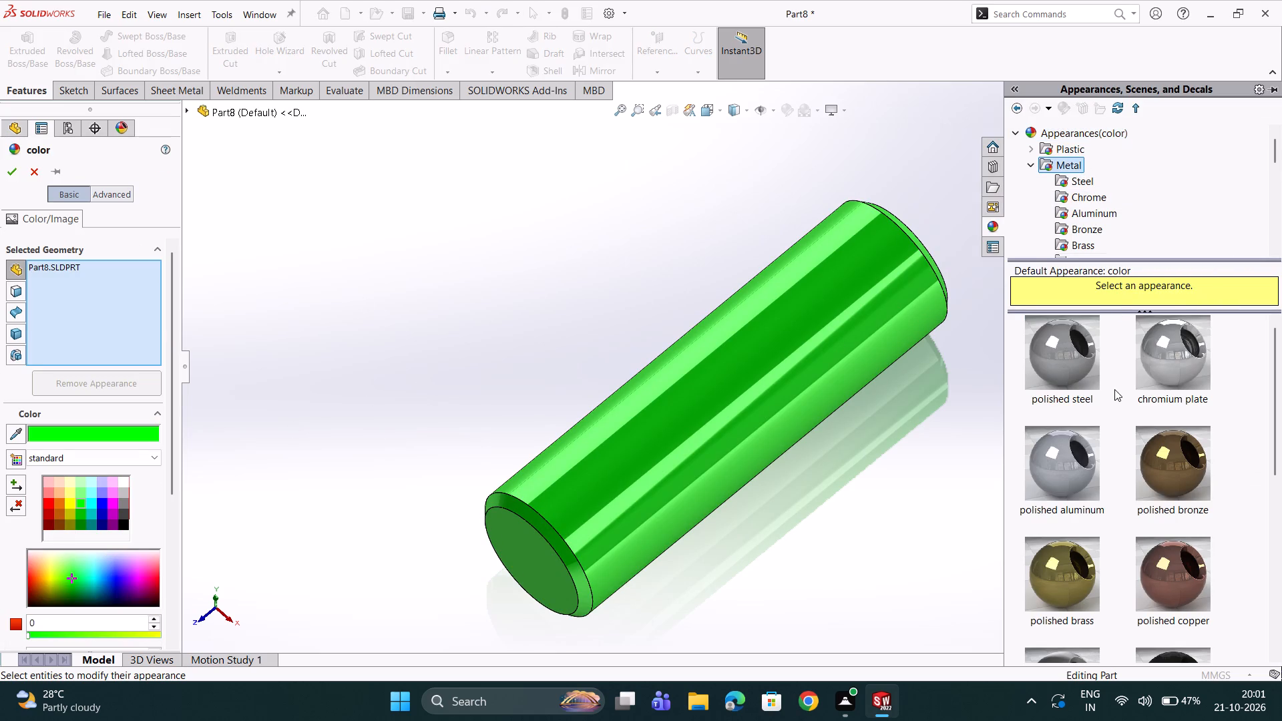
click(1148, 369)
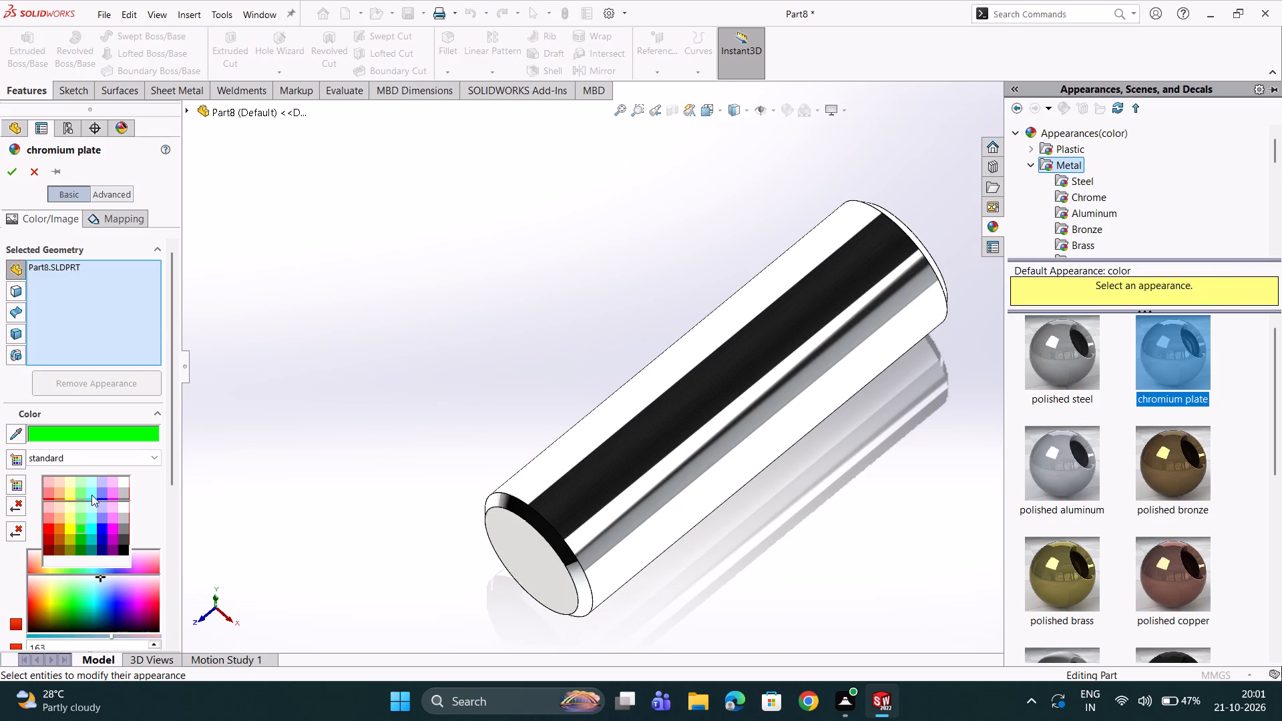
click(84, 528)
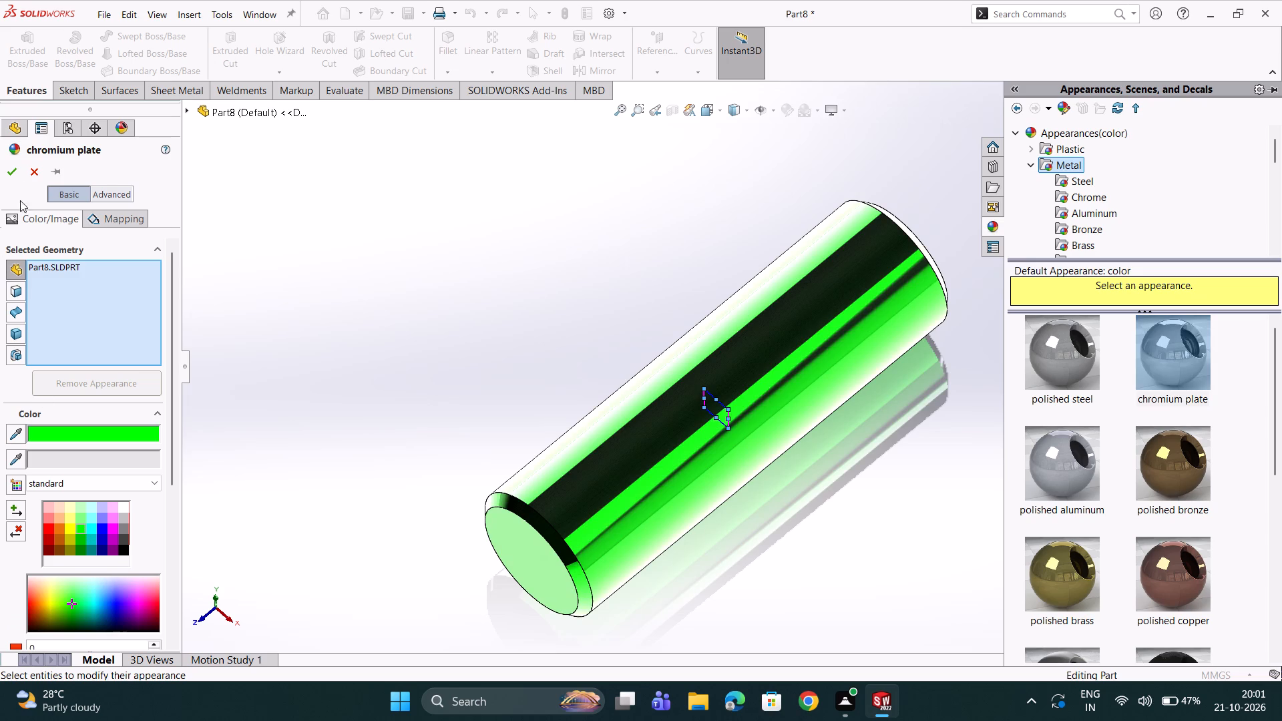
click(18, 171)
Save the part in the Documents folder as JG10.
click(352, 204)
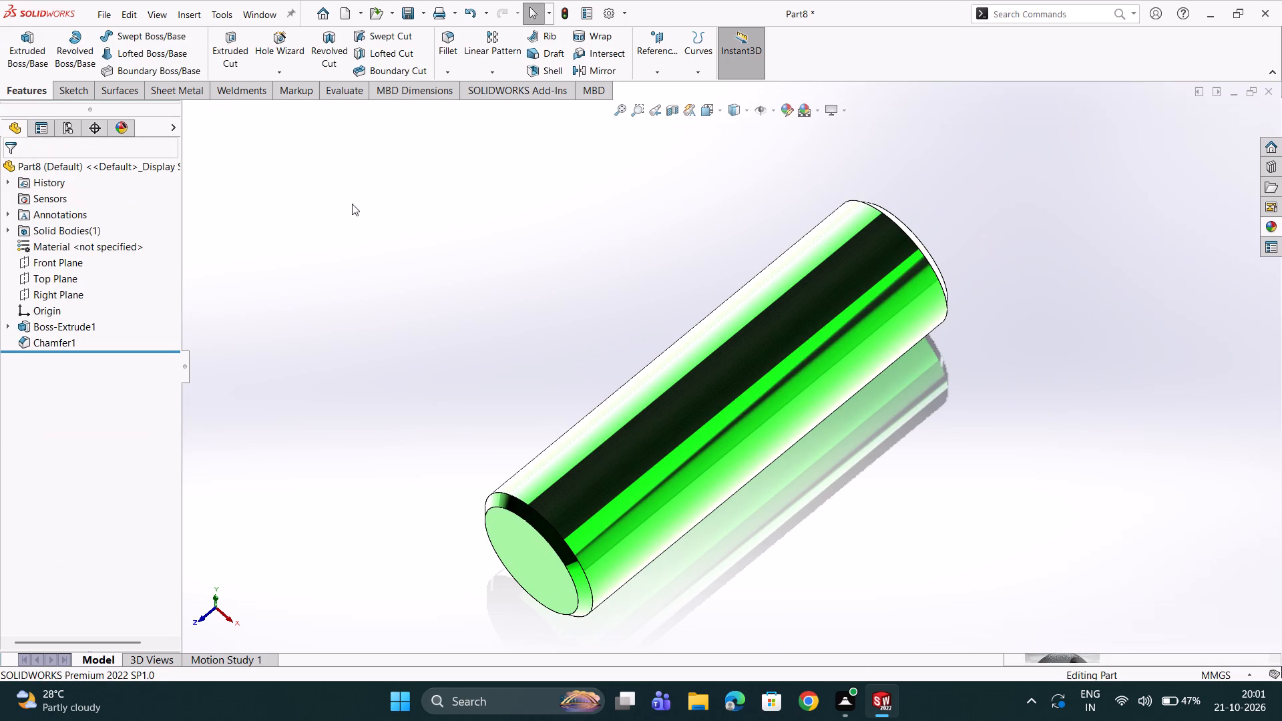
scroll(517, 268, up, 2)
scroll(527, 311, down, 1)
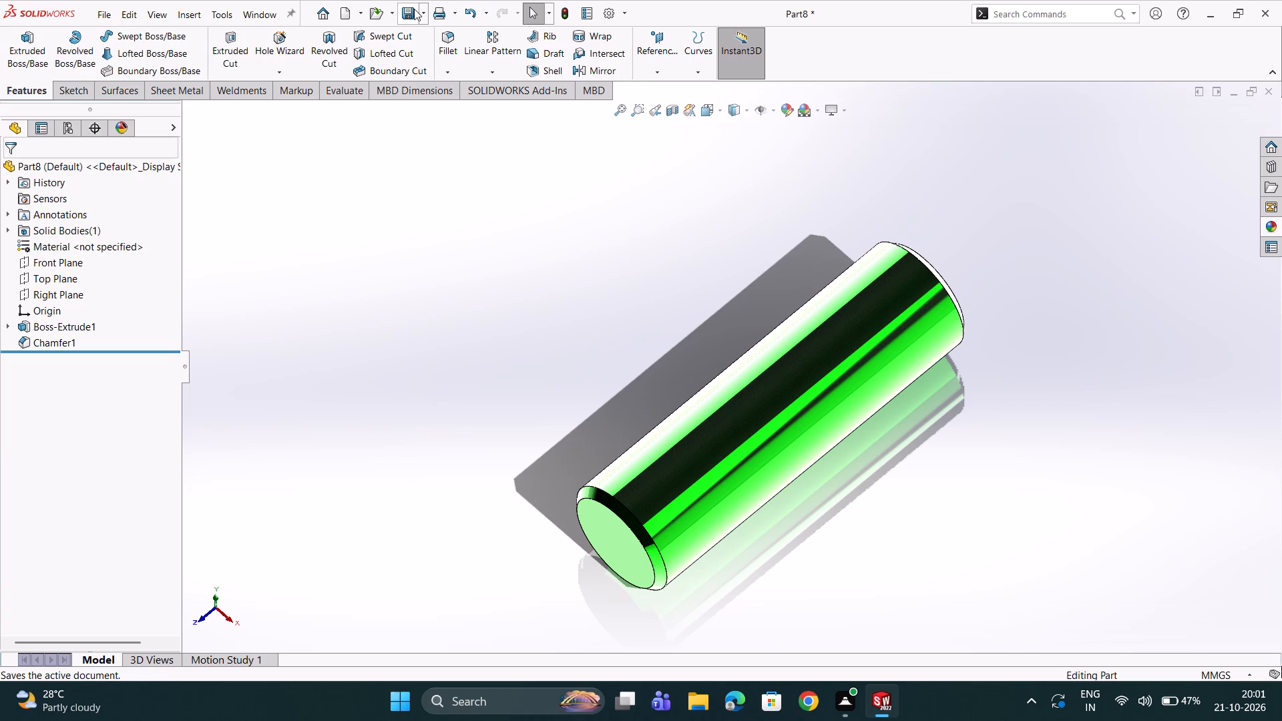
click(409, 11)
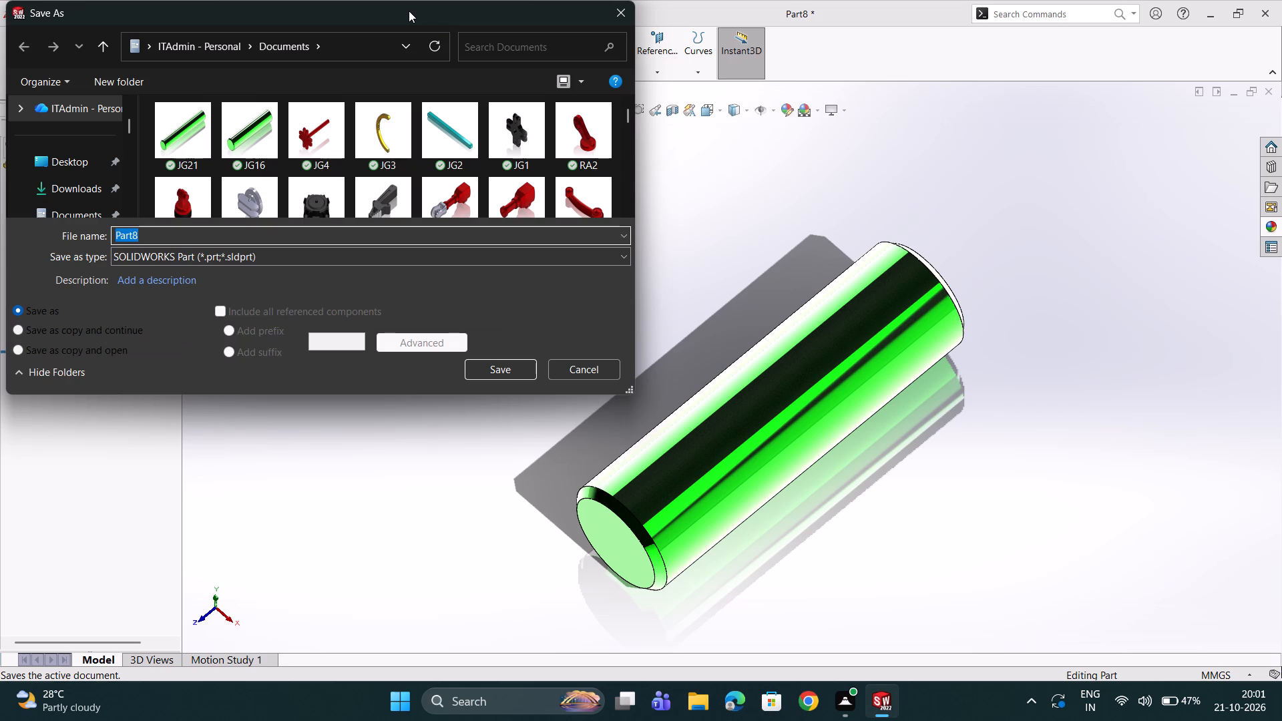
text(JN)
key(BackSpace)
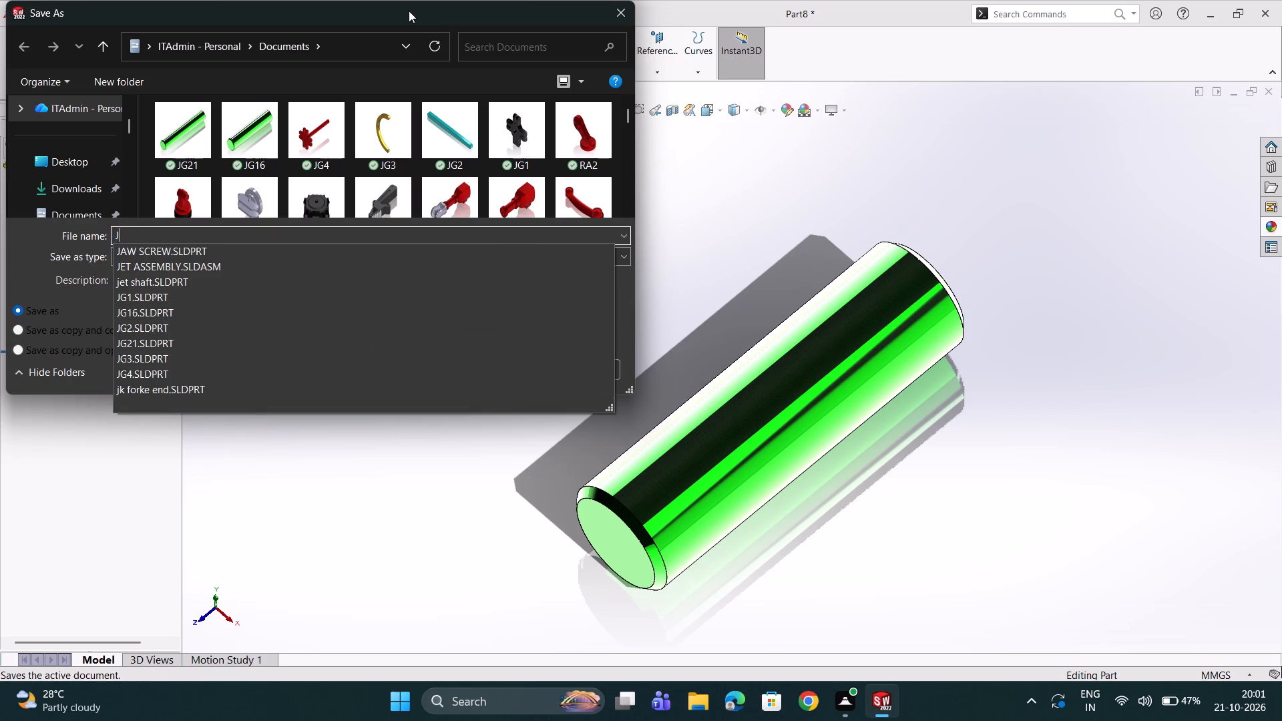
key(g)
text(10)
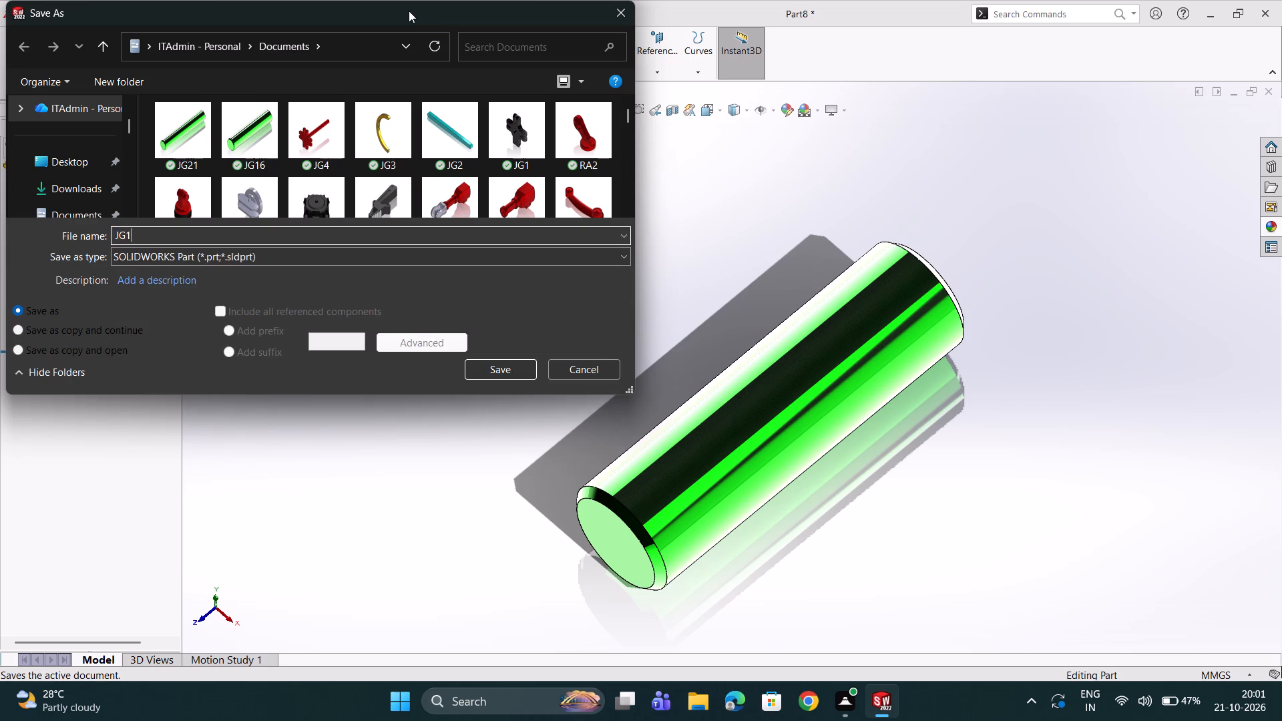
key(Return)
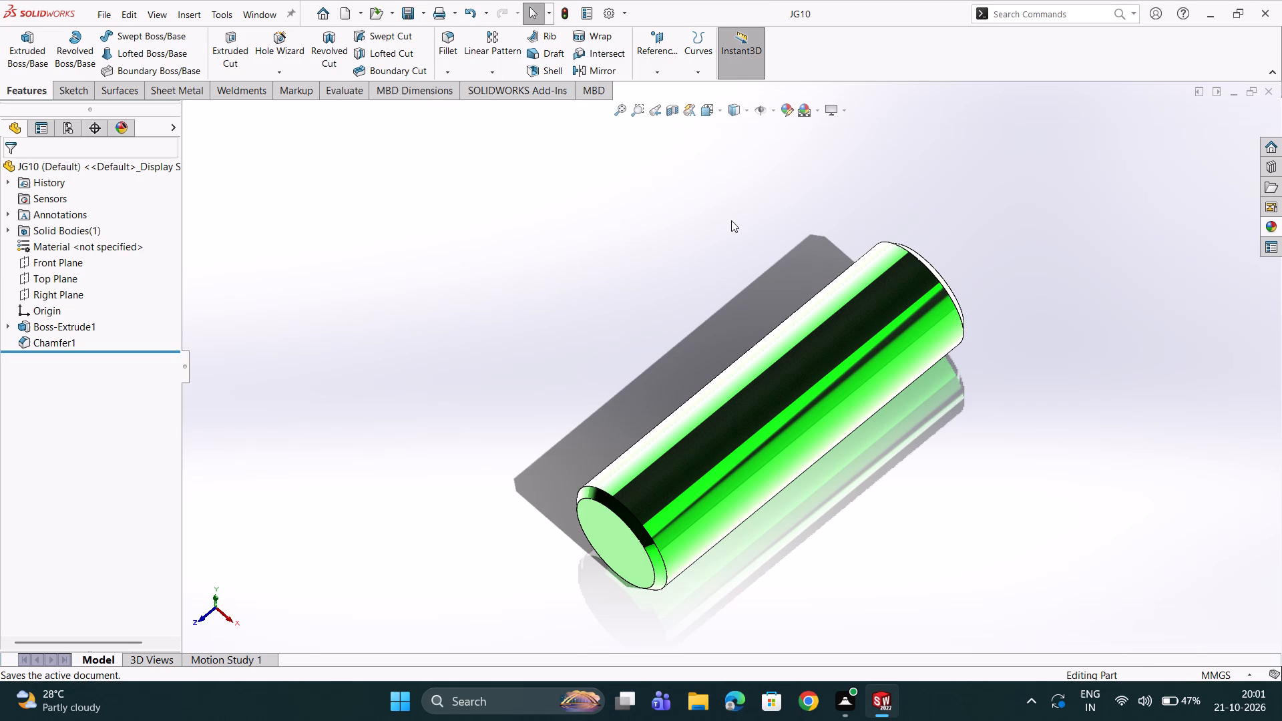
Close the saved JG10 part.
click(775, 228)
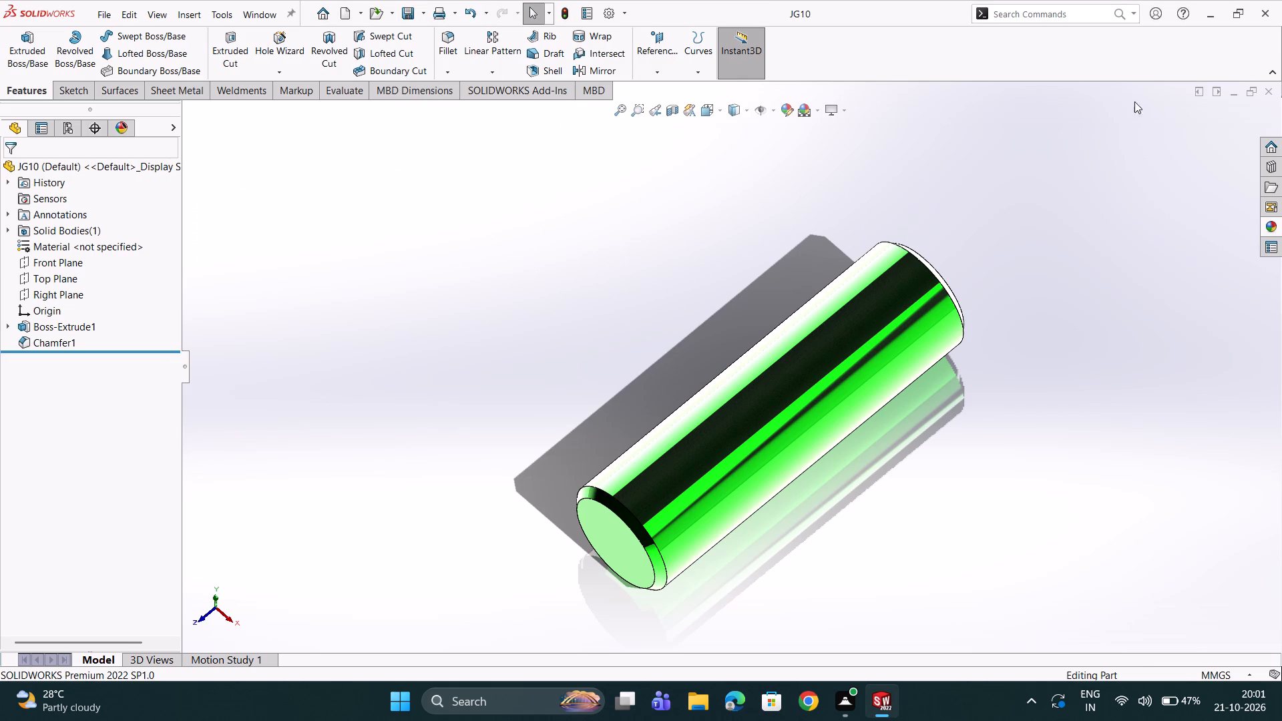
click(1273, 95)
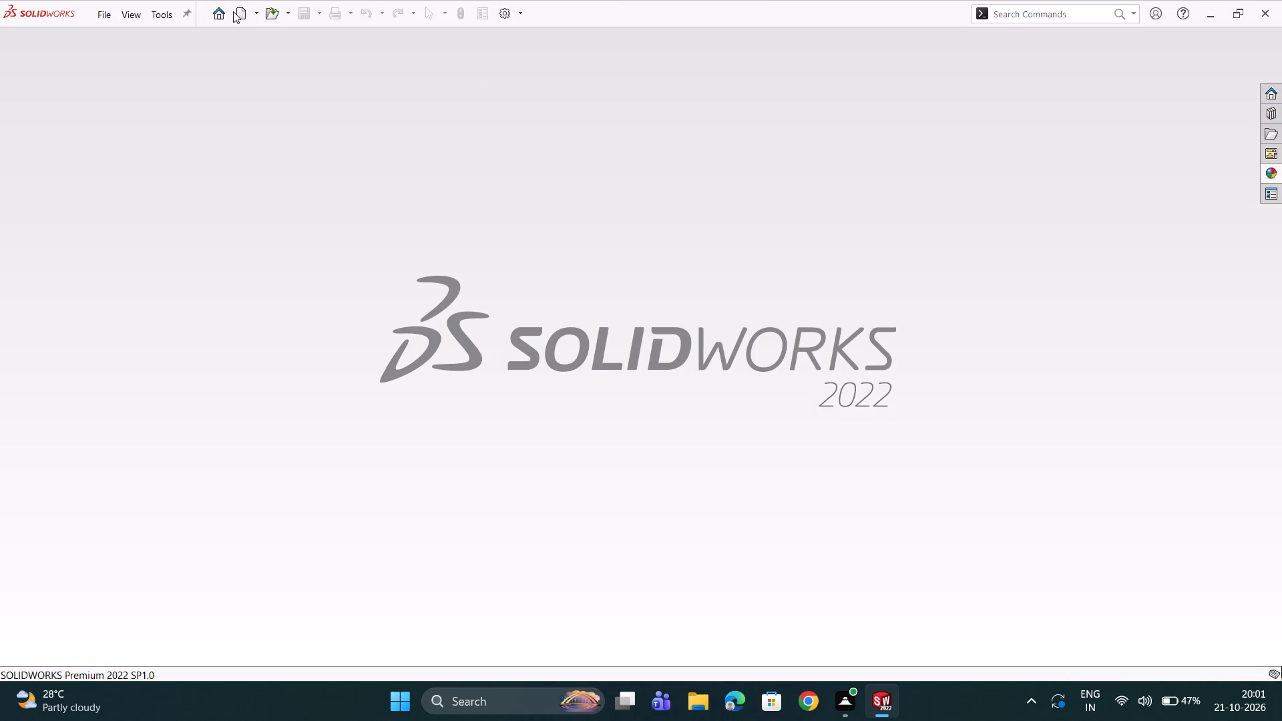
Create a new assembly document.
click(240, 6)
click(506, 351)
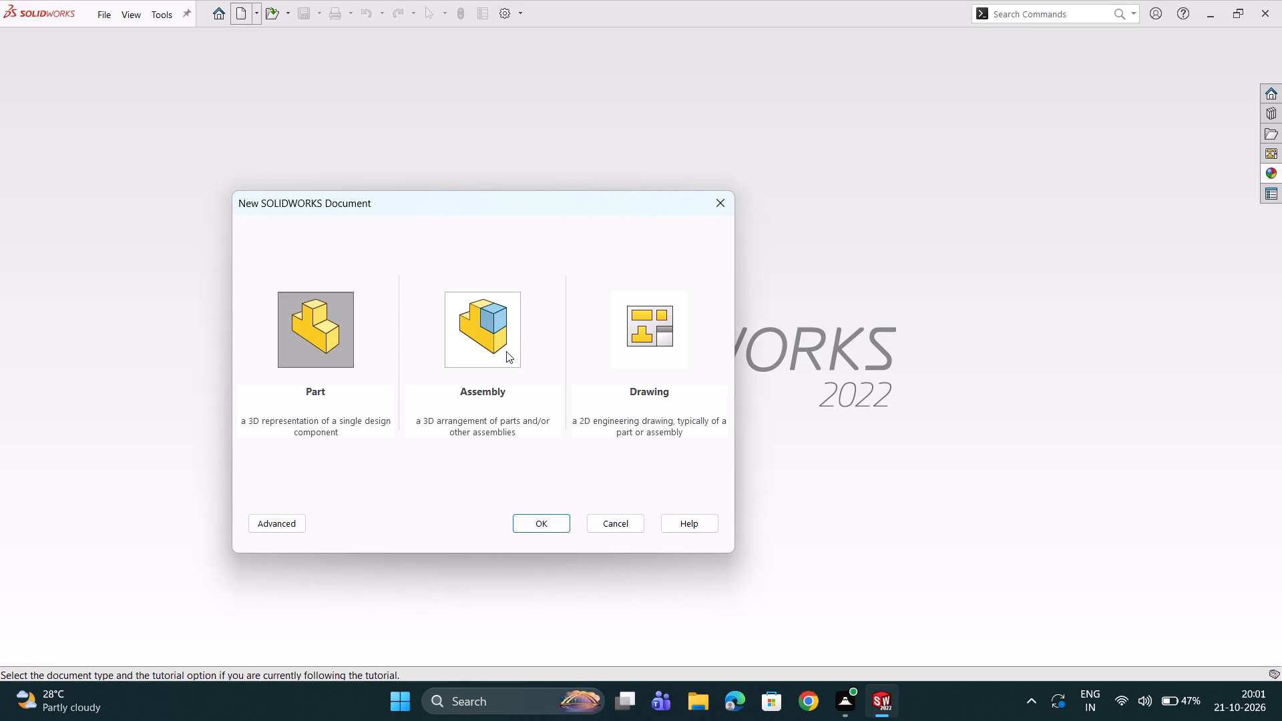
click(554, 528)
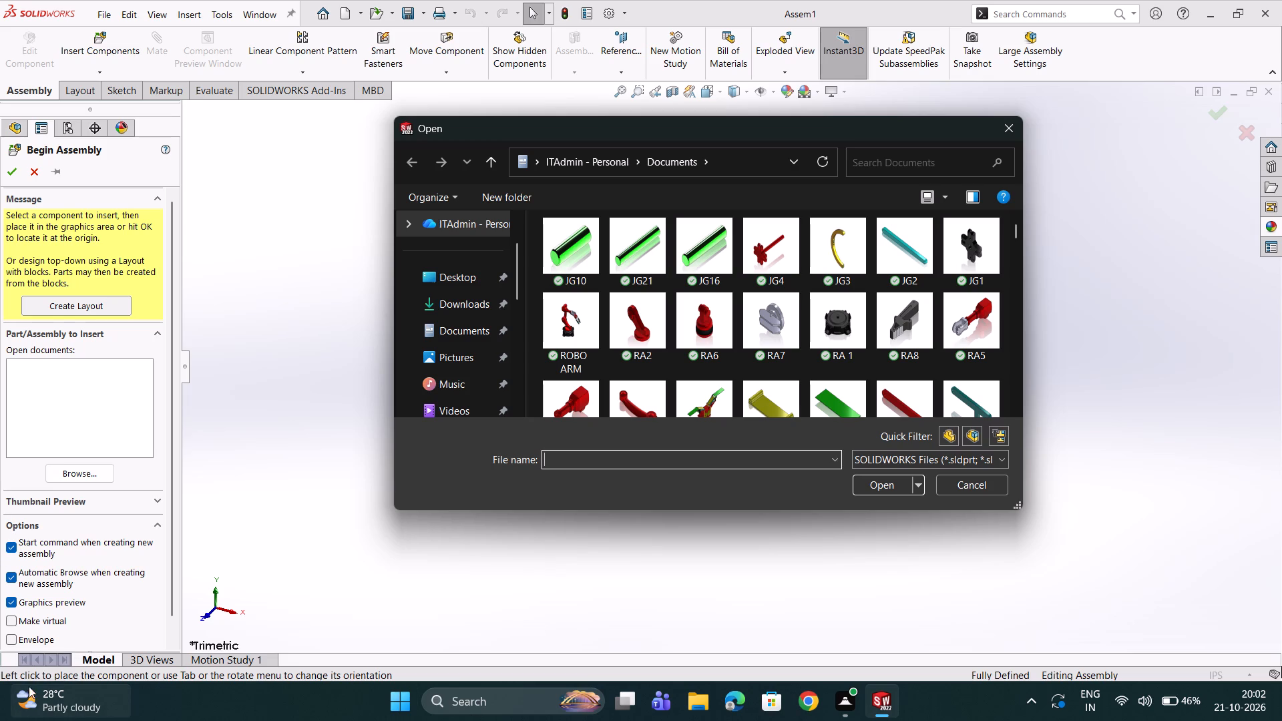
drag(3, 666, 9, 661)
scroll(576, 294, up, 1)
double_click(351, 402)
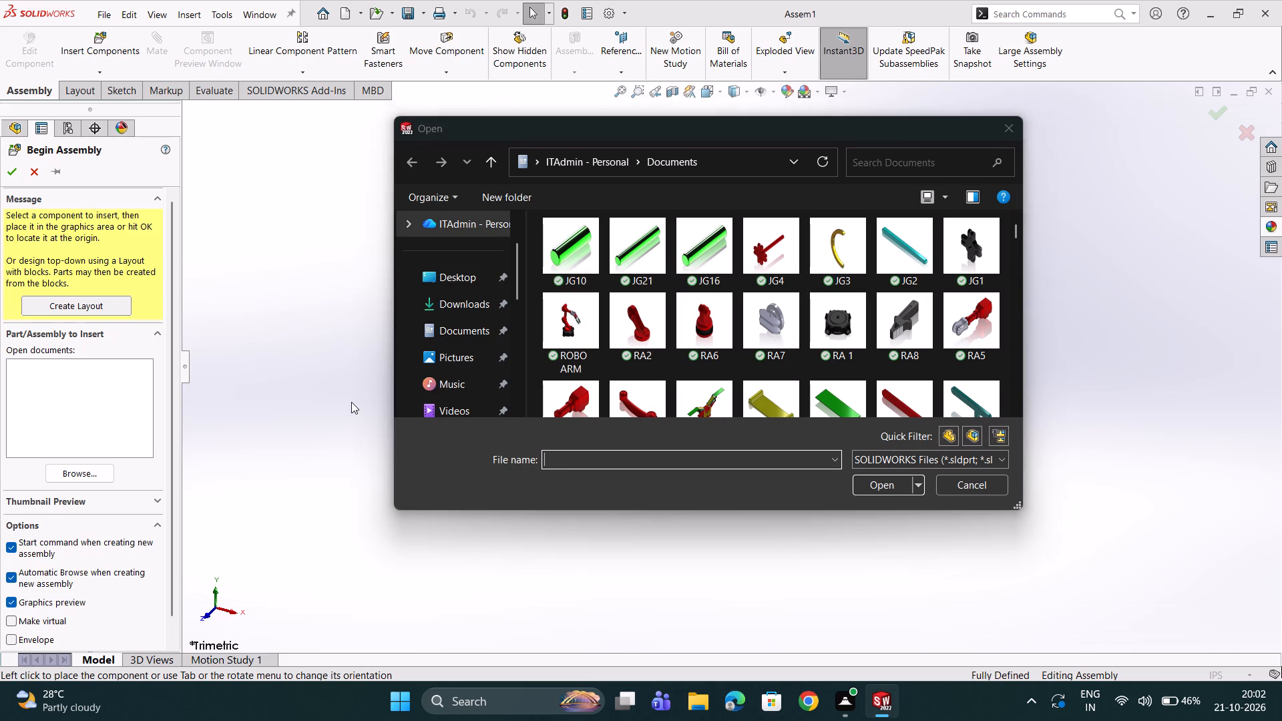
Dismiss the initial component insertion and set the assembly's unit system to MMGS.
click(1002, 128)
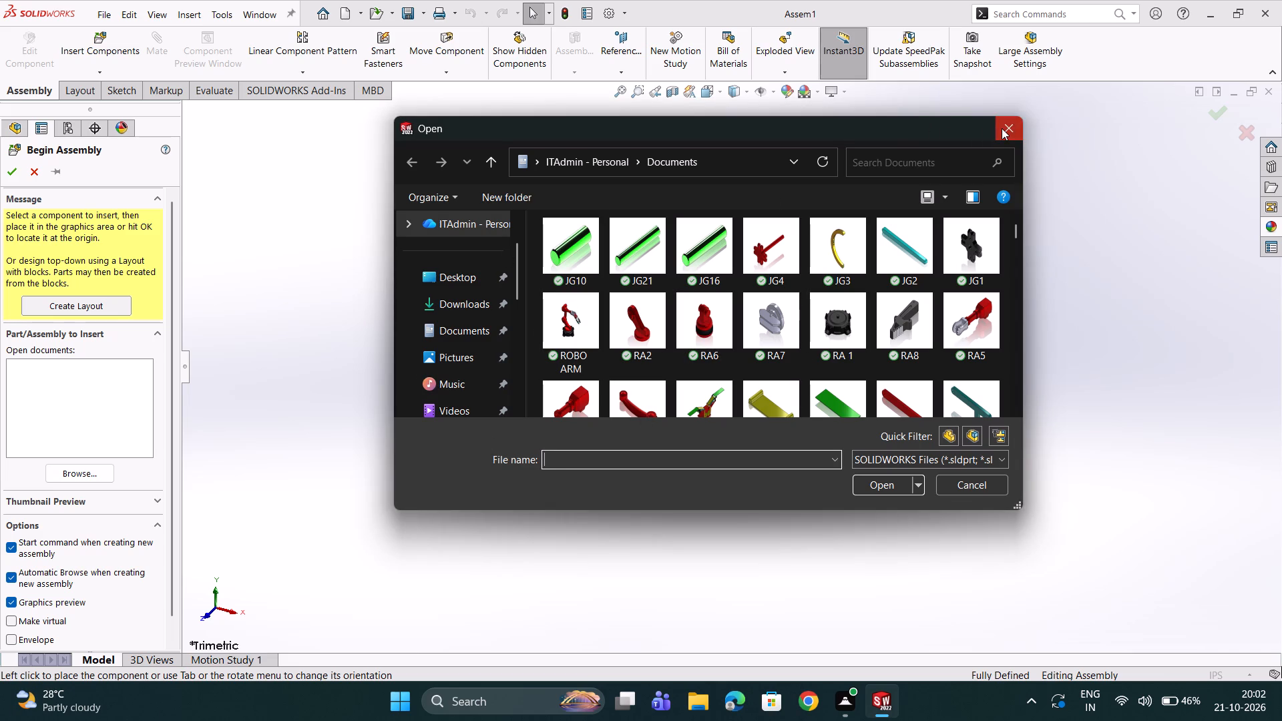
click(703, 379)
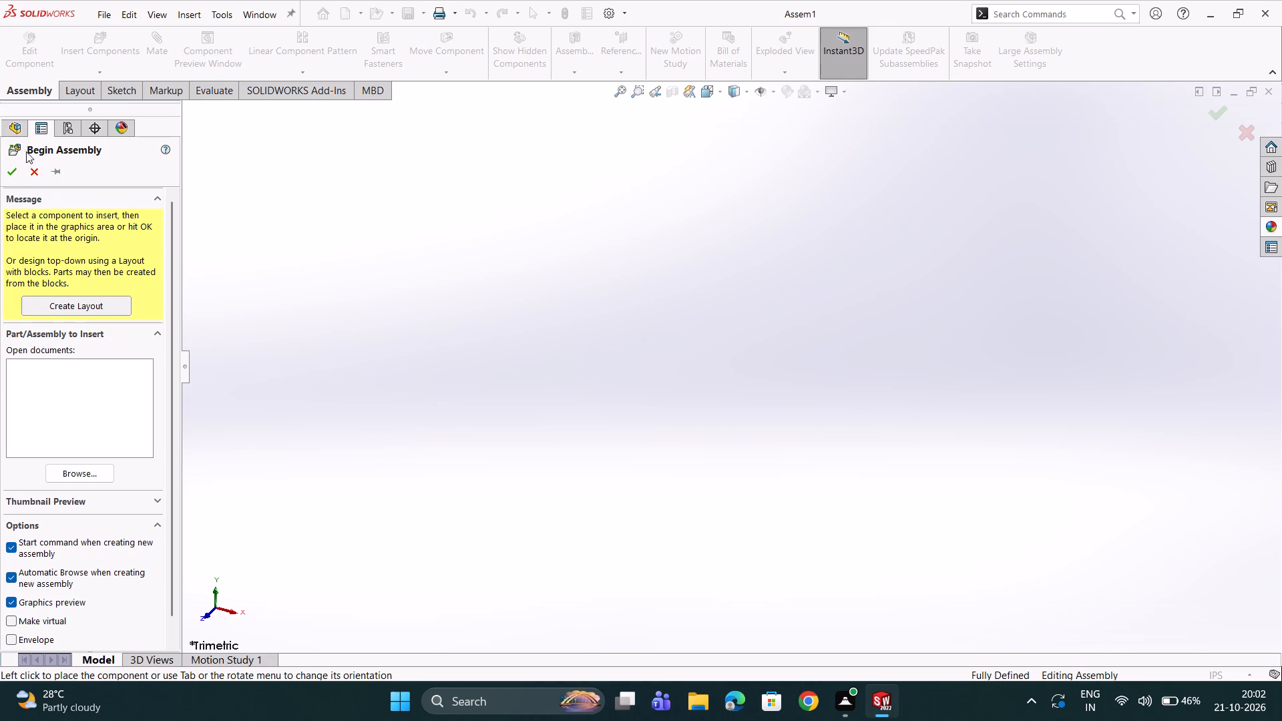
click(27, 176)
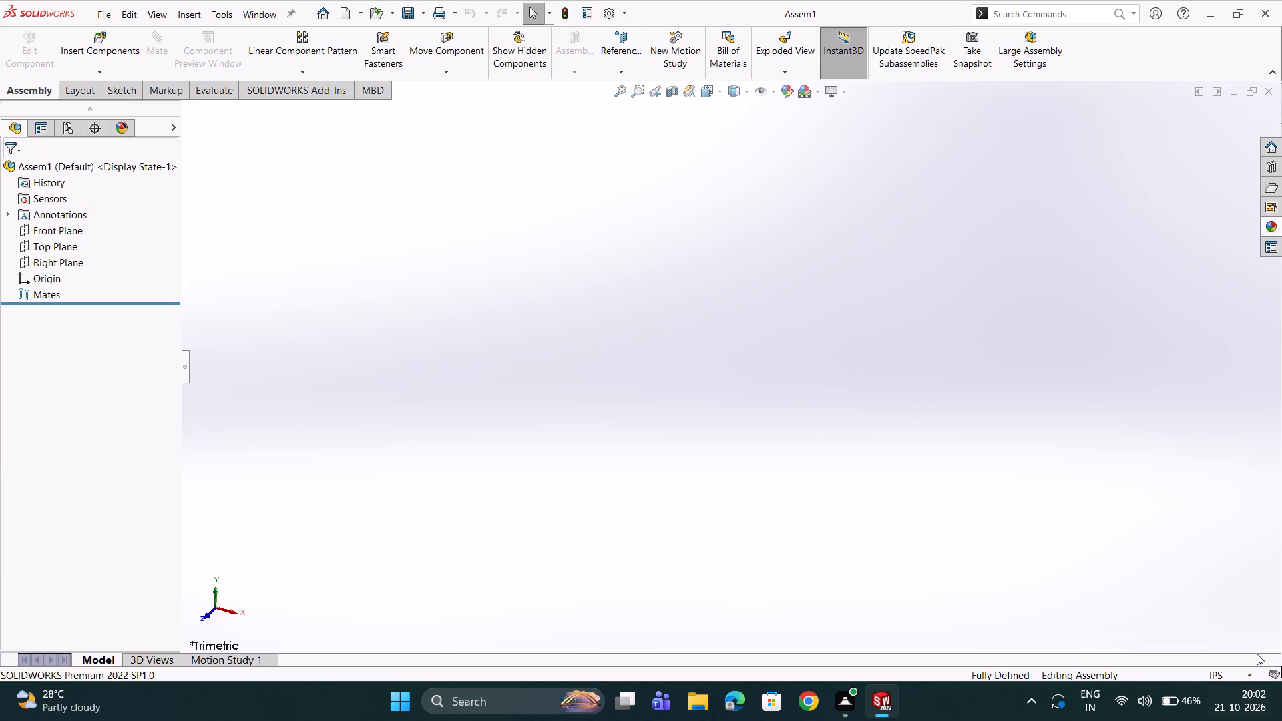
click(1220, 672)
click(1174, 615)
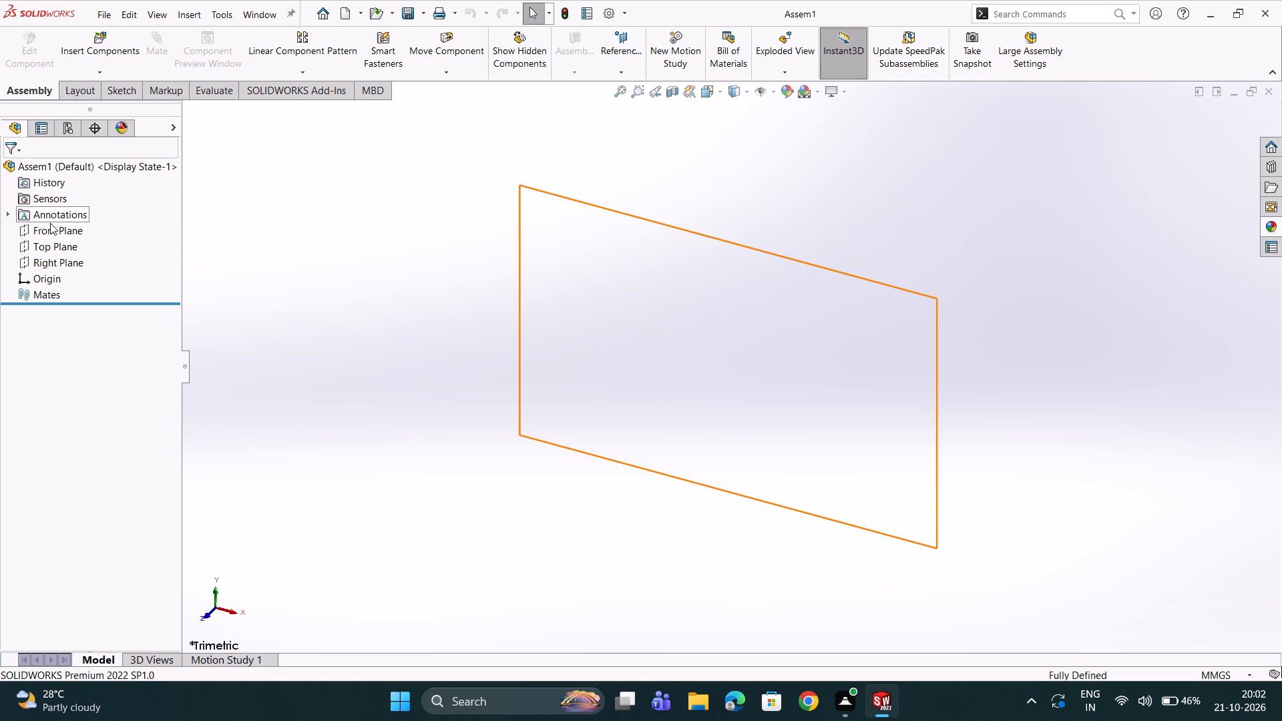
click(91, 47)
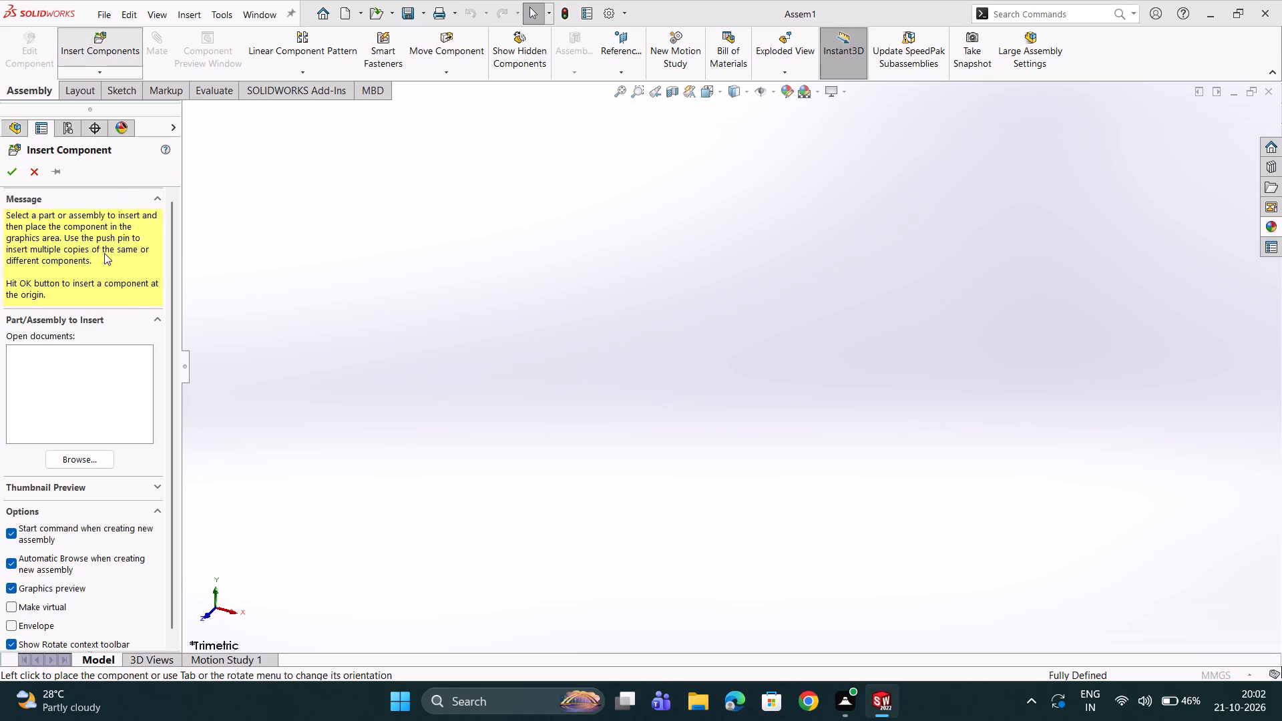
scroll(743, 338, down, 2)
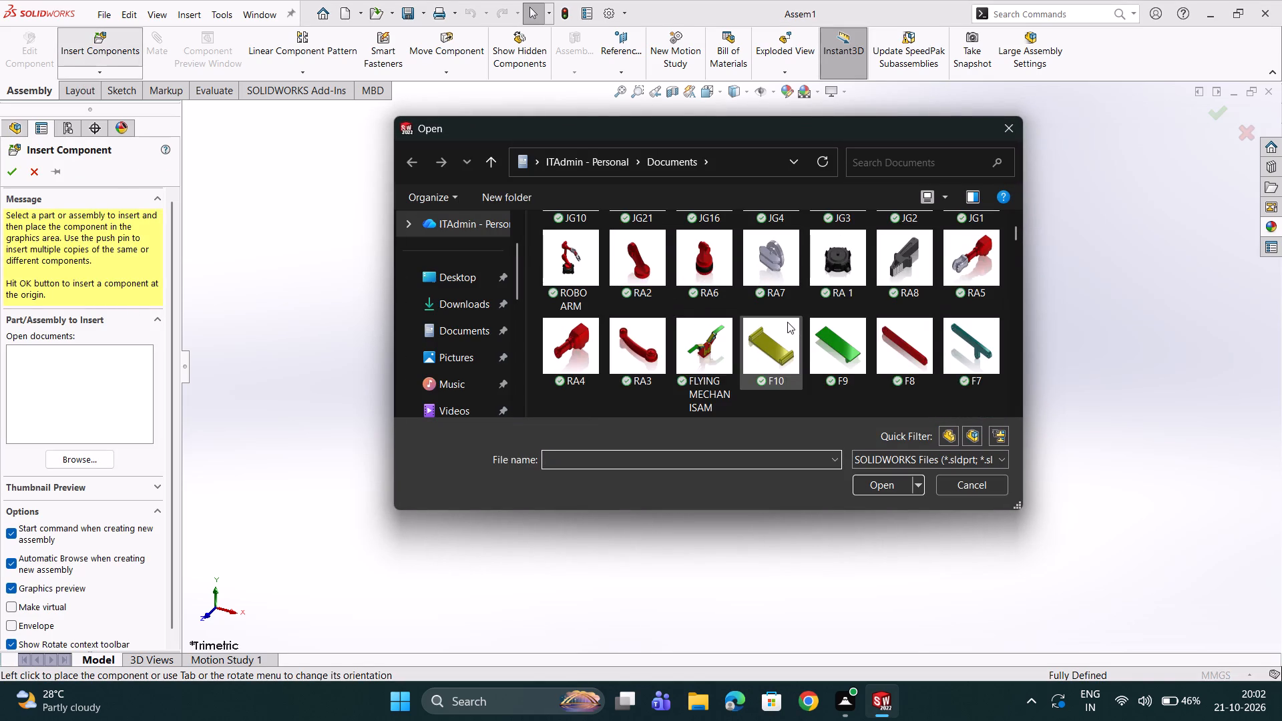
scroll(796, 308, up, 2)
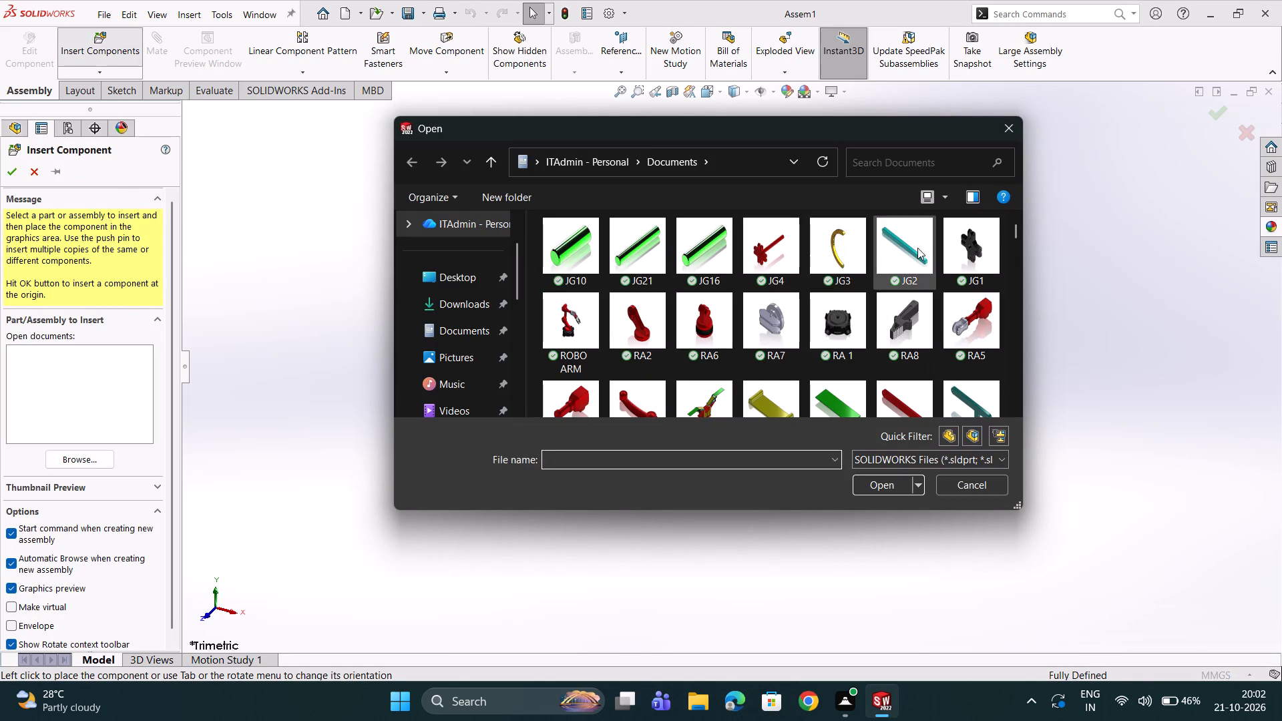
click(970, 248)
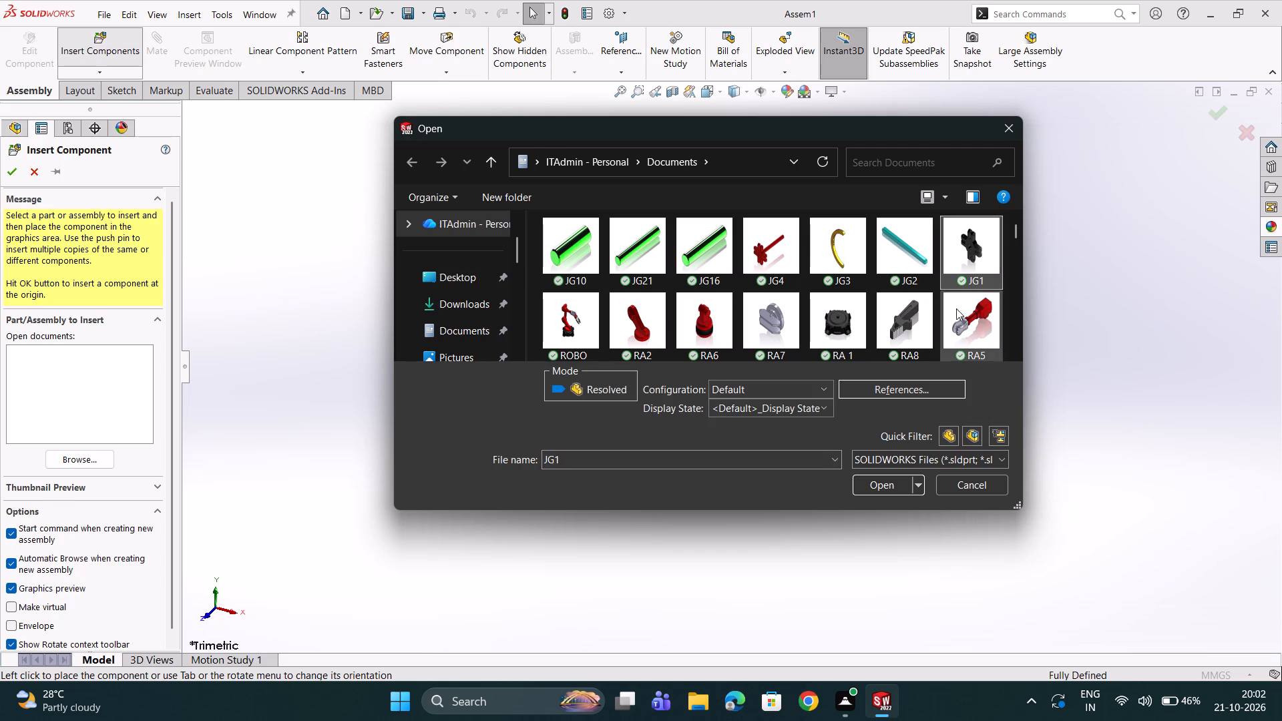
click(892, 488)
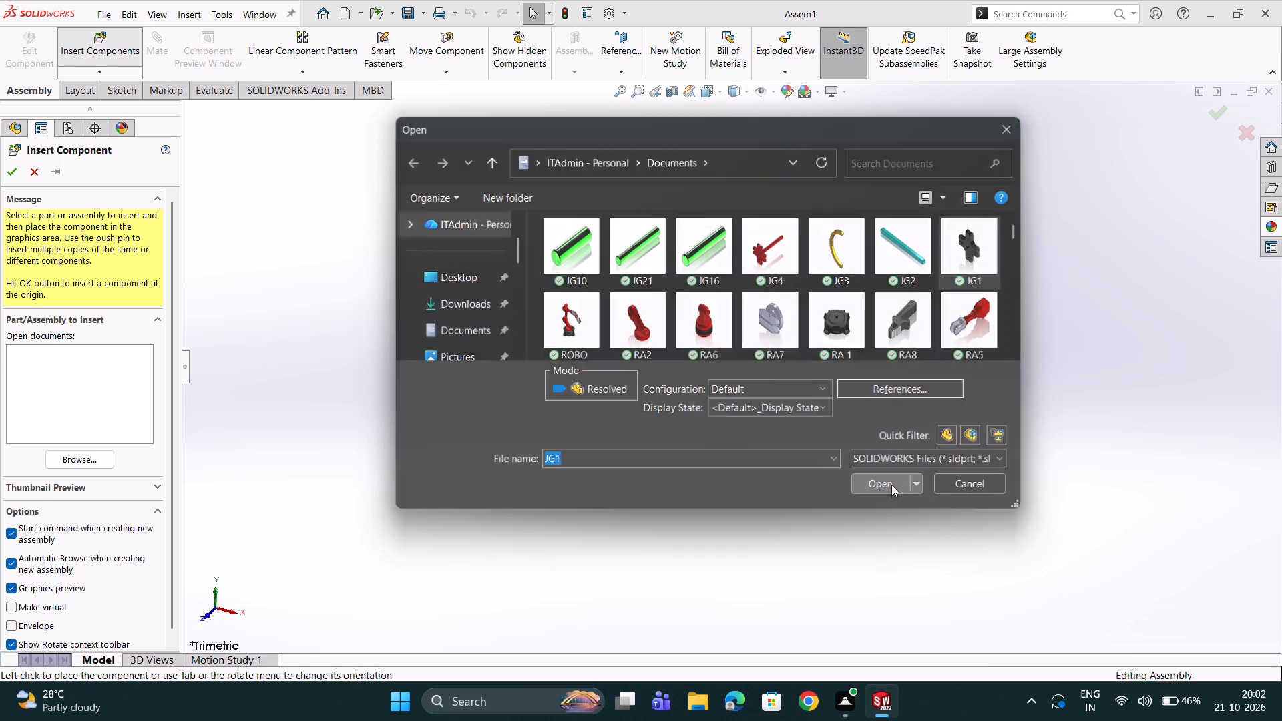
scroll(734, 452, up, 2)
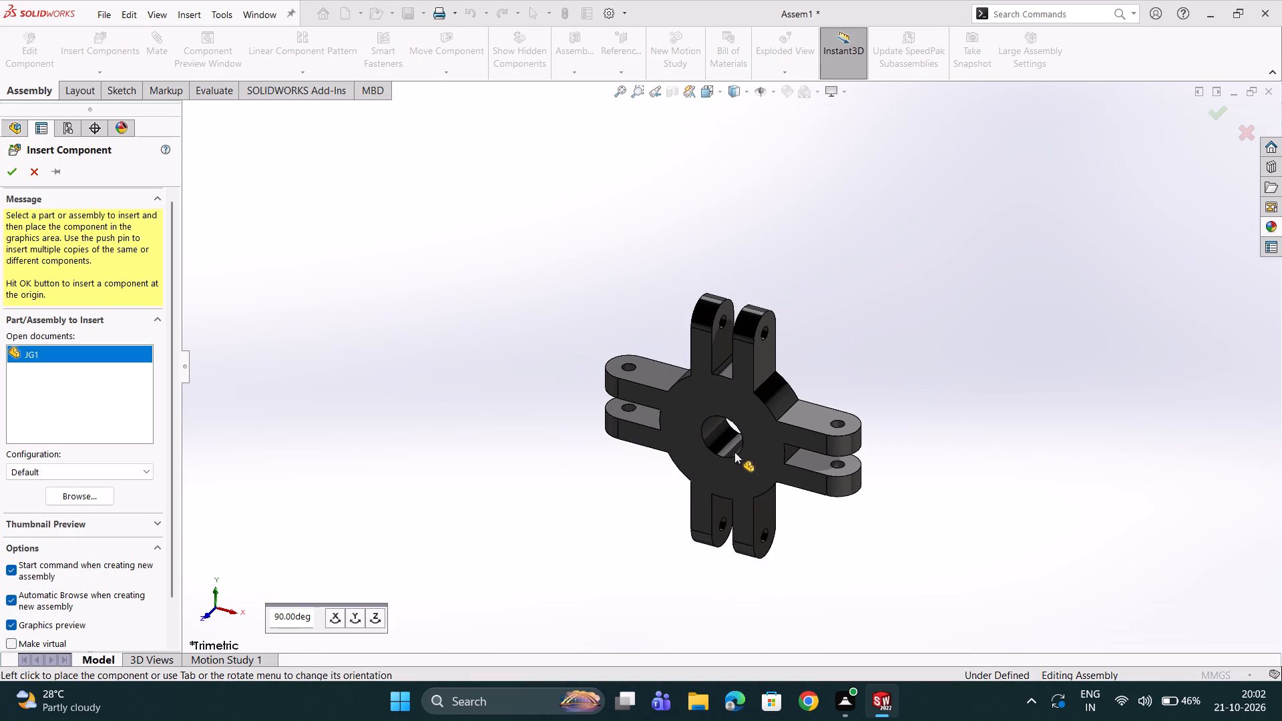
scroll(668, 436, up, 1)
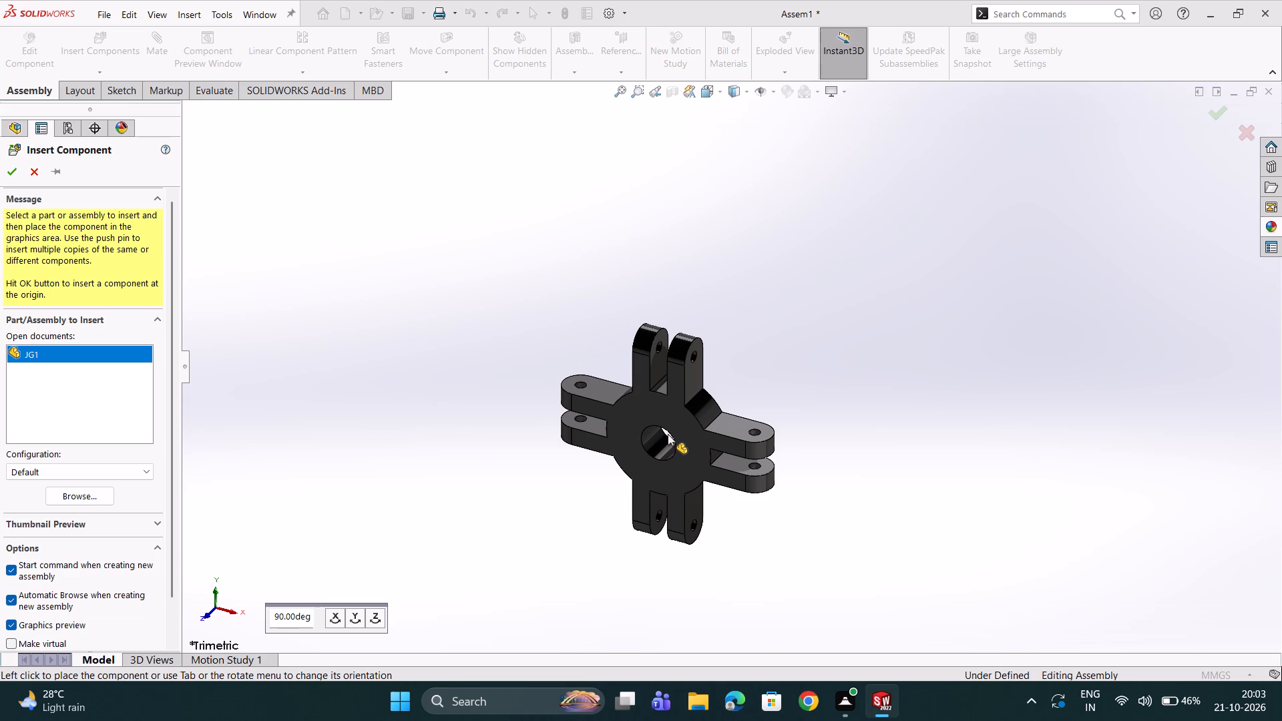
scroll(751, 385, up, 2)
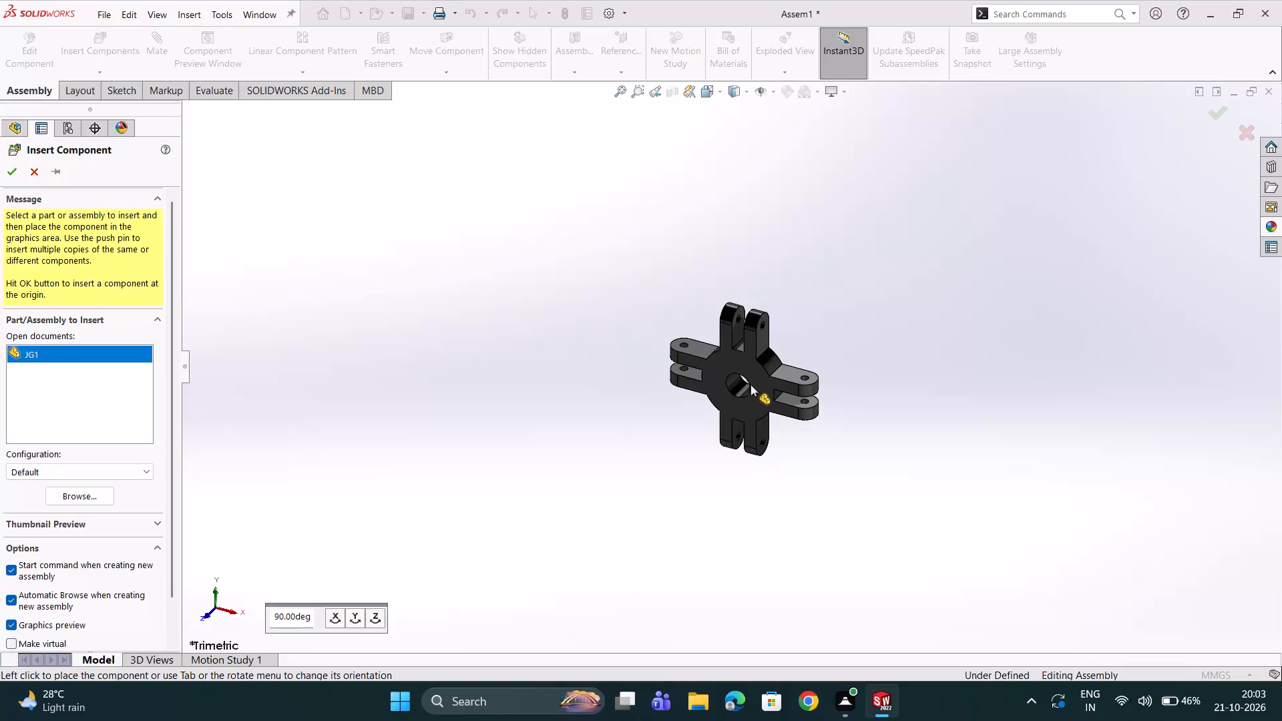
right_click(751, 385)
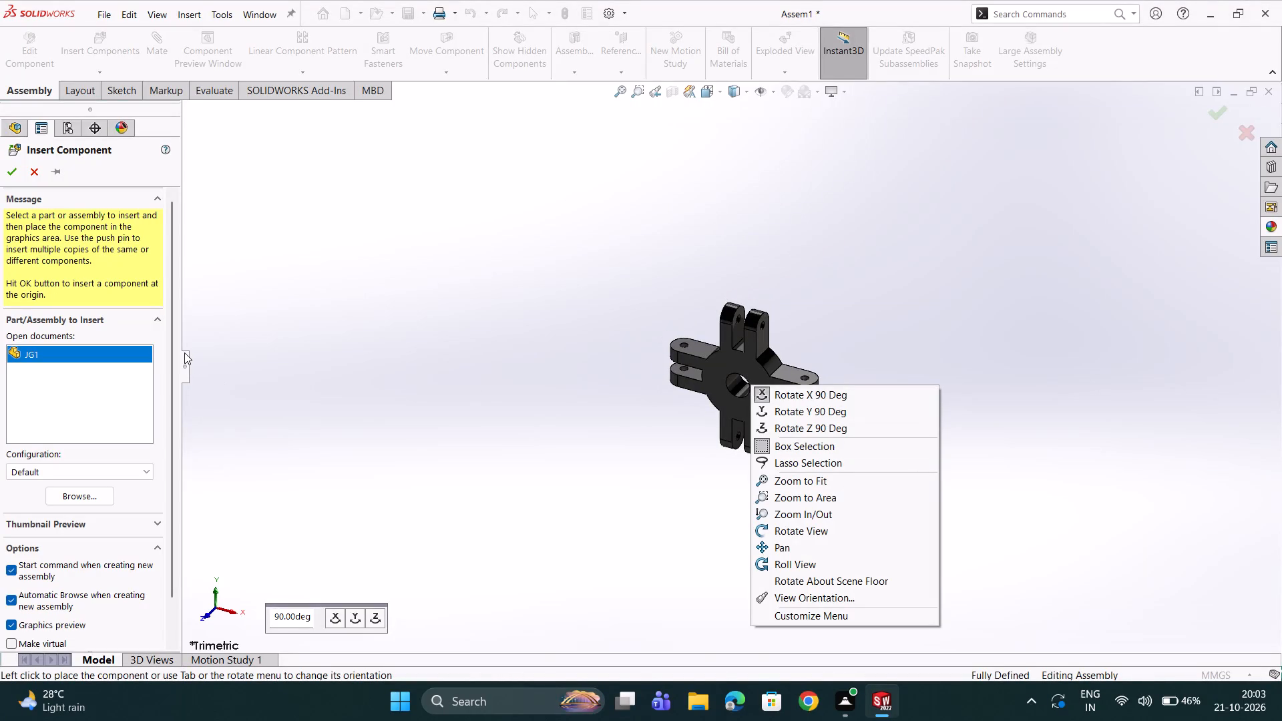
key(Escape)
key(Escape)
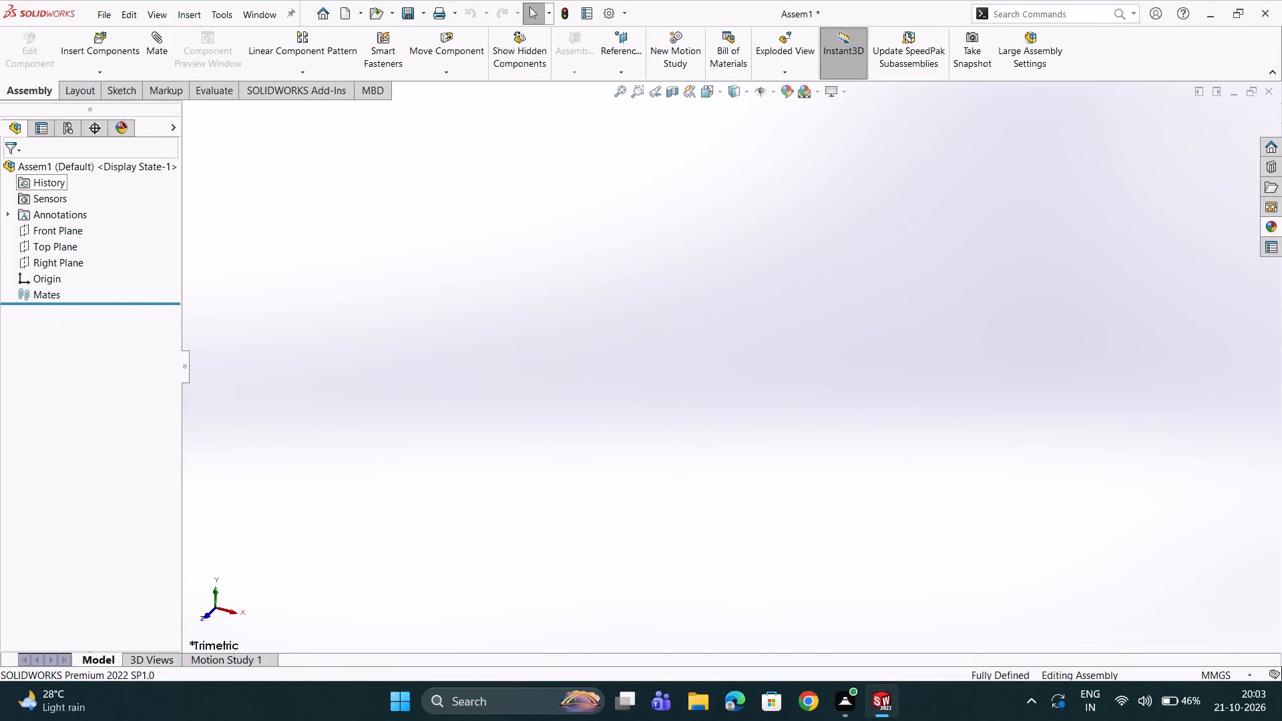
Insert the JG4 part from the Documents folder and place it as the first component of the assembly.
click(87, 47)
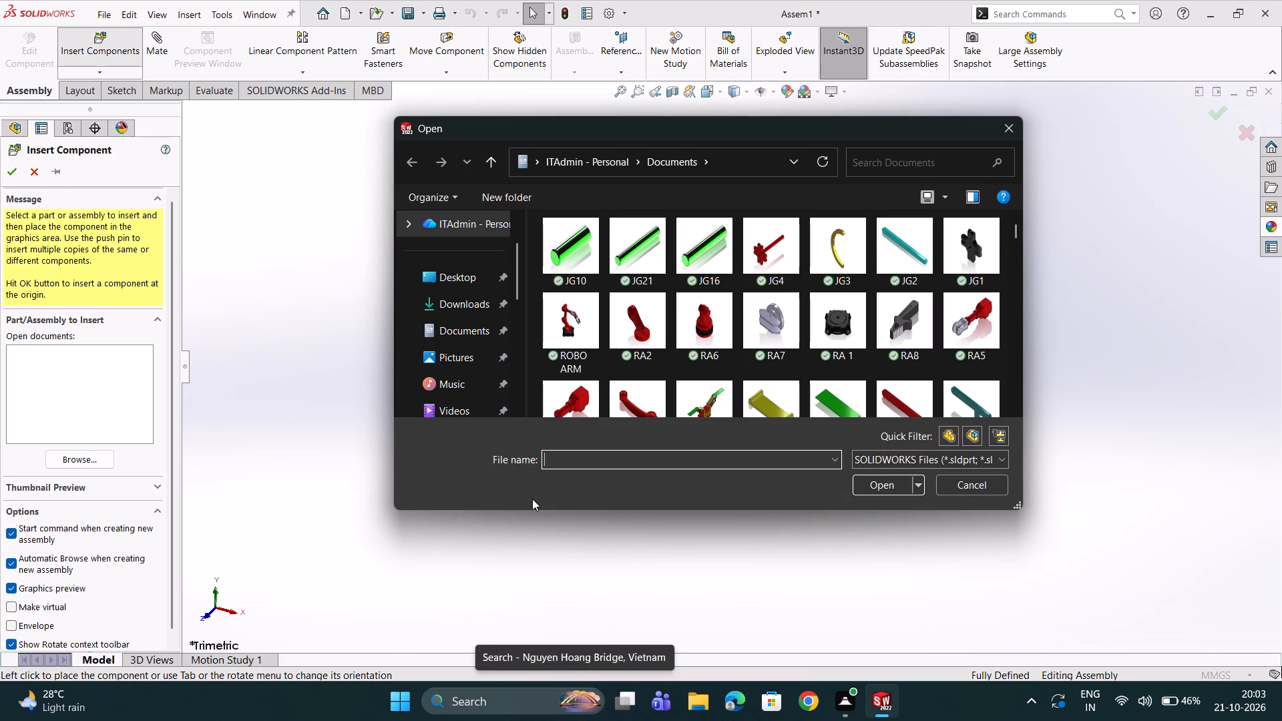
click(777, 245)
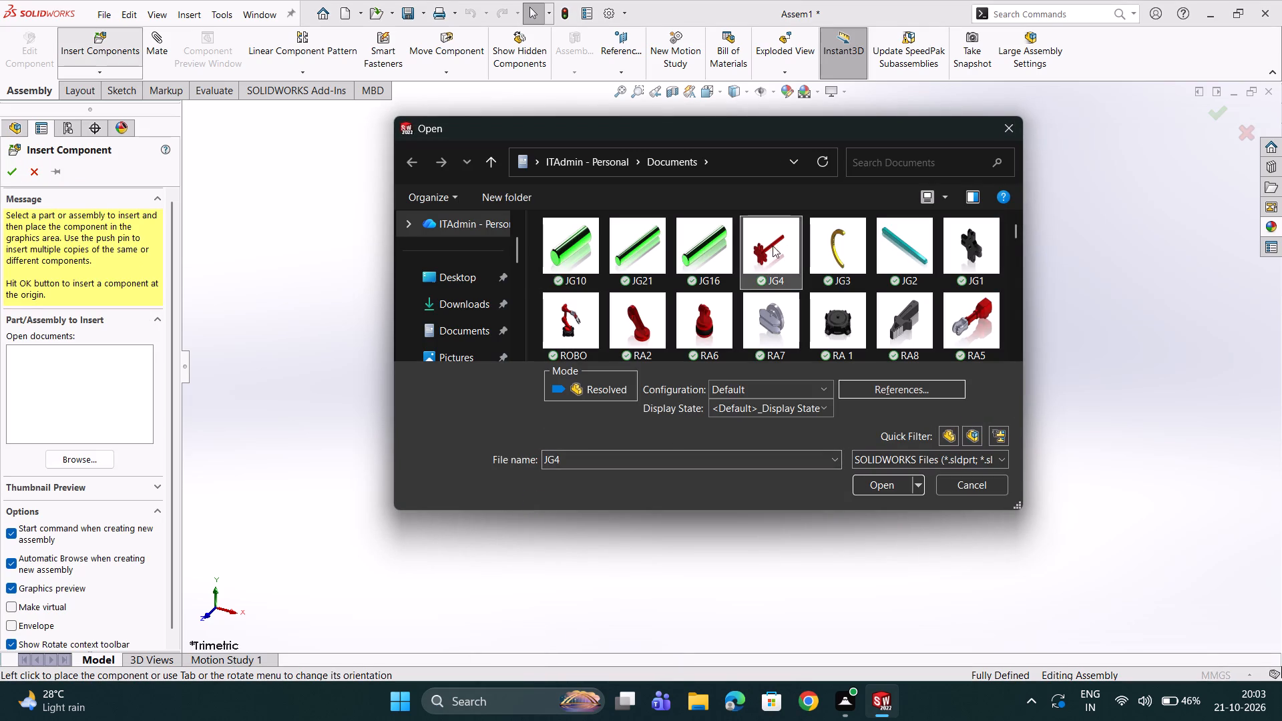
click(868, 479)
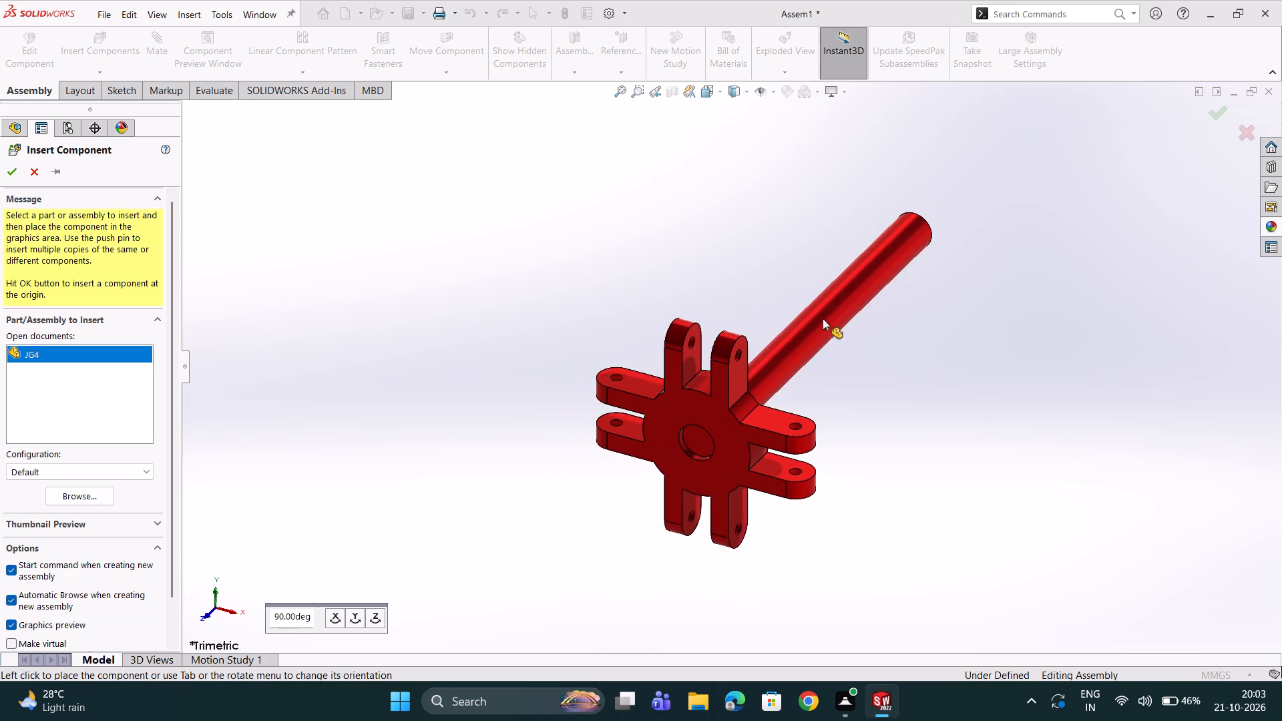
scroll(869, 281, up, 3)
double_click(817, 306)
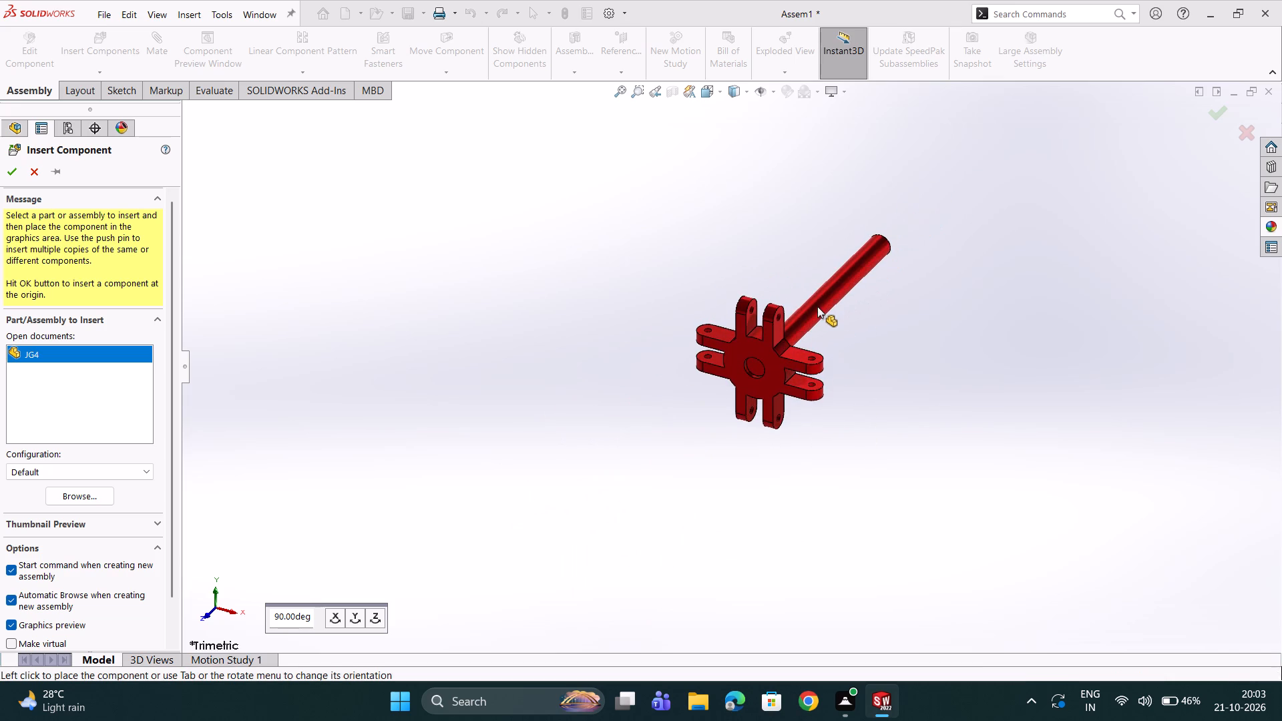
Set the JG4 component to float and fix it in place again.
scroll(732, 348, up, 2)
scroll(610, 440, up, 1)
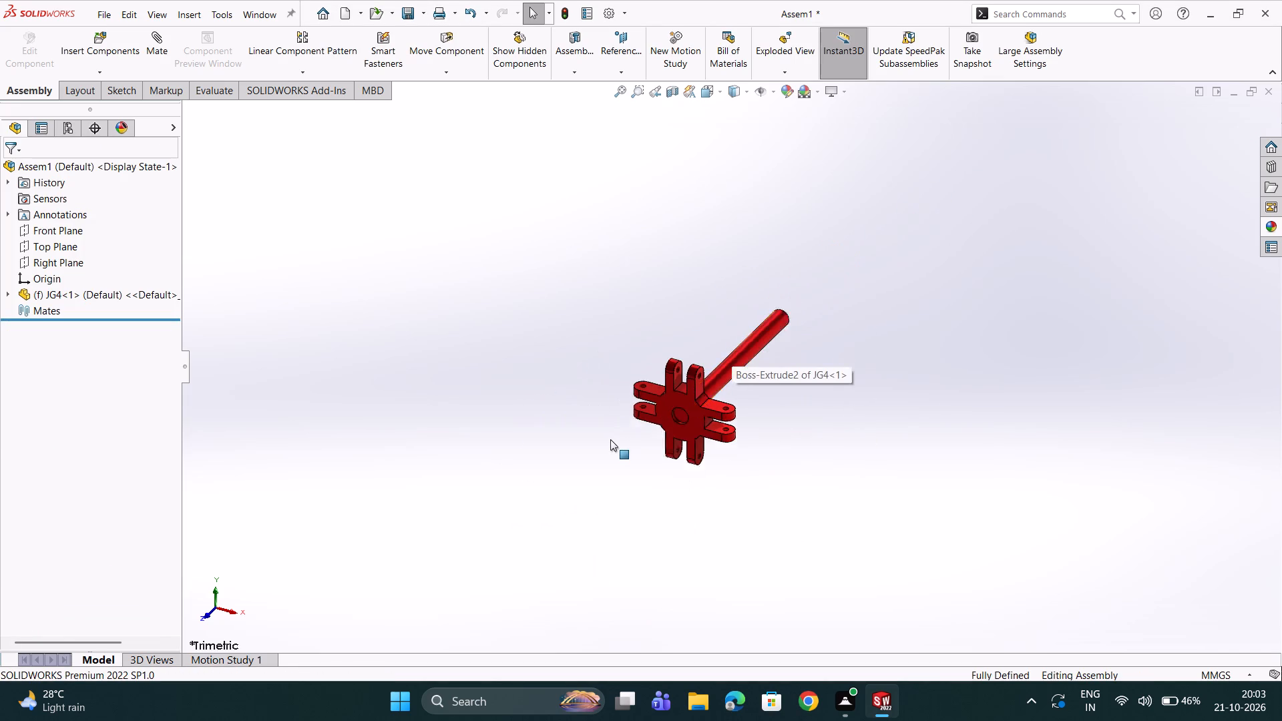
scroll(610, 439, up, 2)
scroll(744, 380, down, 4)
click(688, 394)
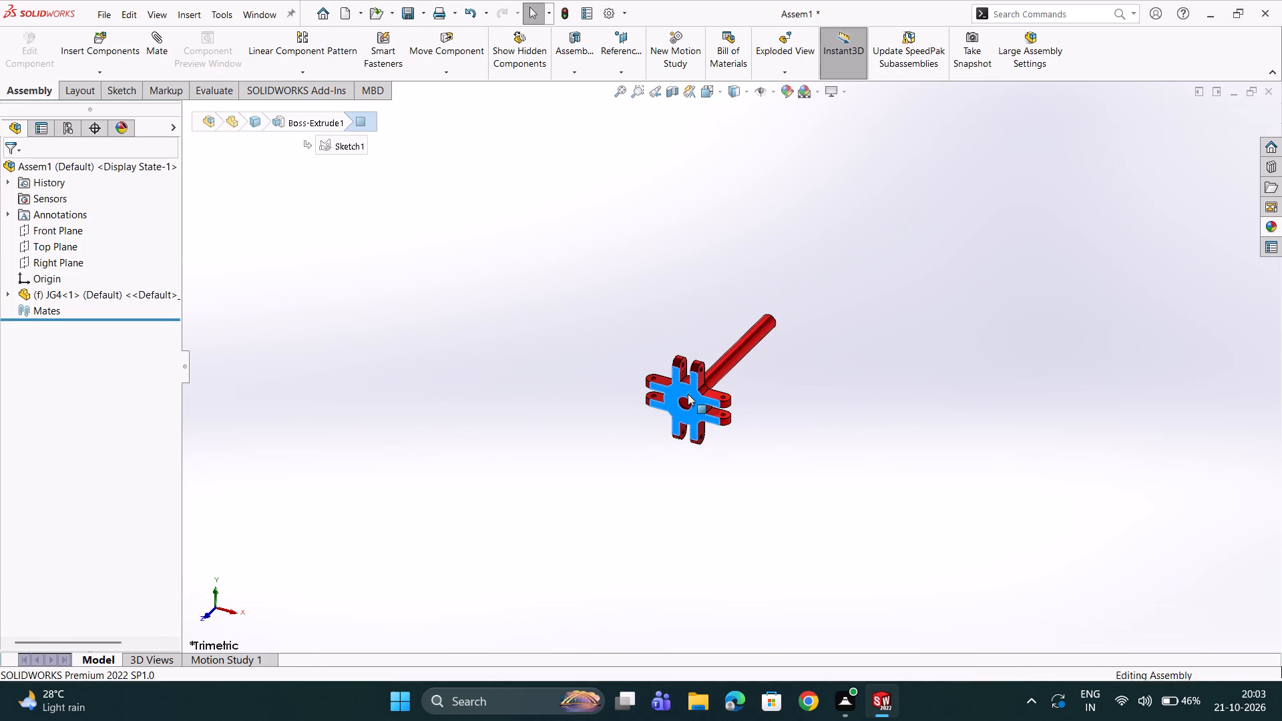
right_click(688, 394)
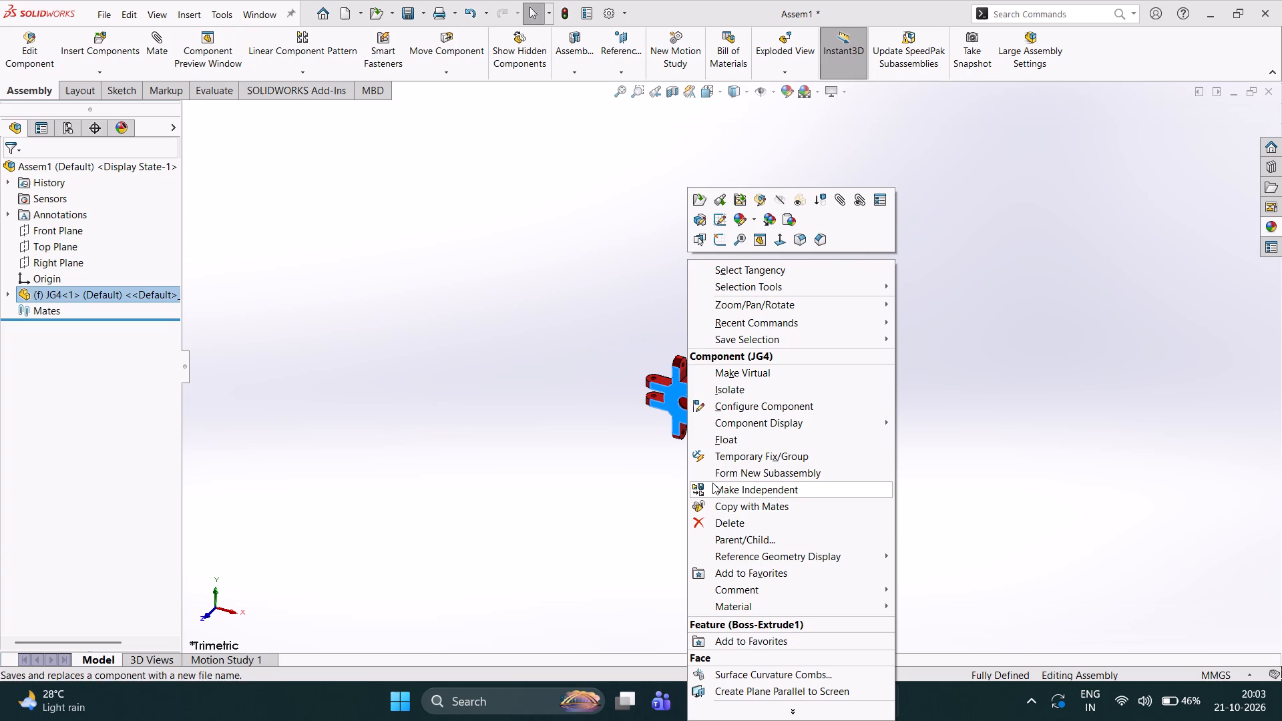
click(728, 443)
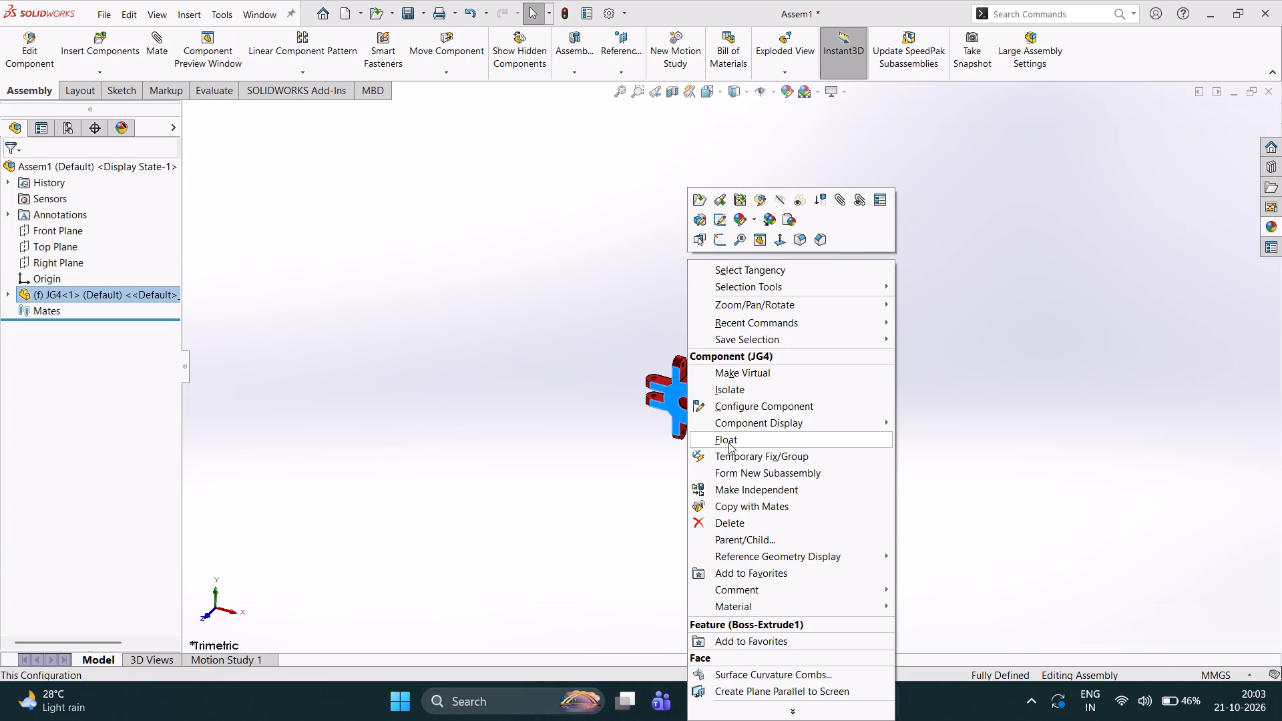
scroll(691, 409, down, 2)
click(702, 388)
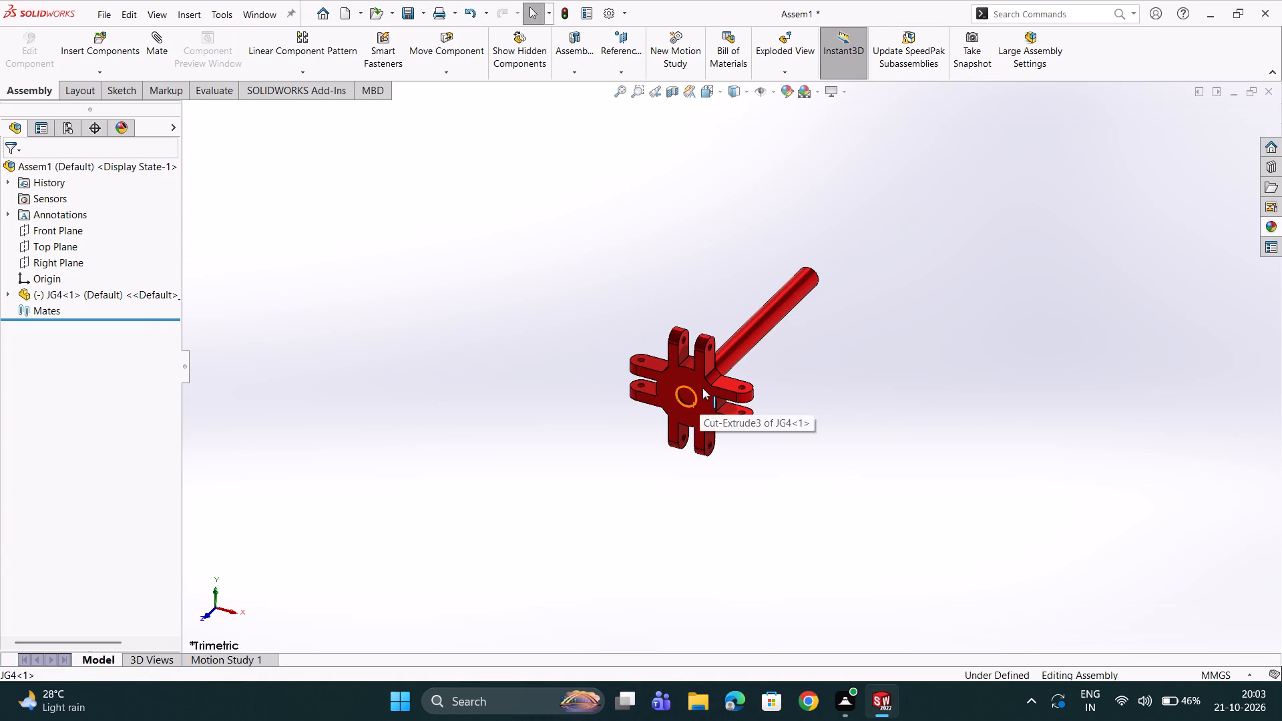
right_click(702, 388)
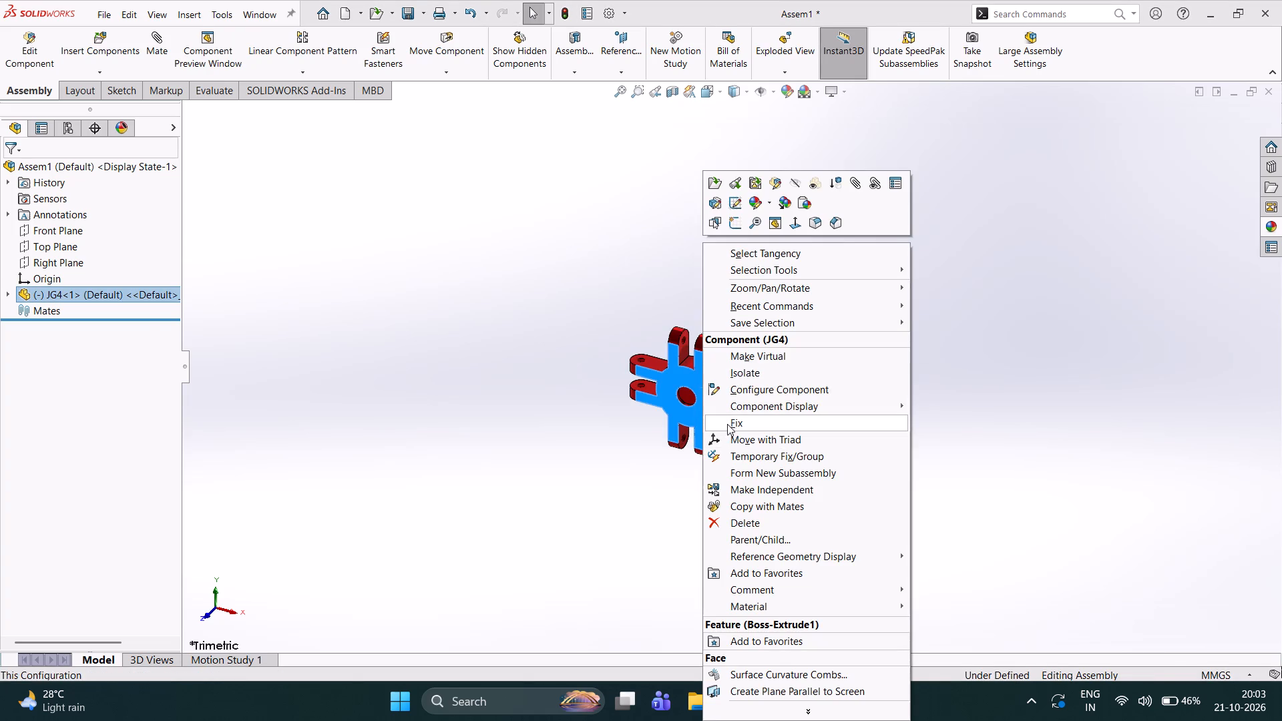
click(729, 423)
Choose the JG3 part from the Documents folder as the next component to insert.
scroll(690, 429, up, 5)
scroll(724, 389, down, 2)
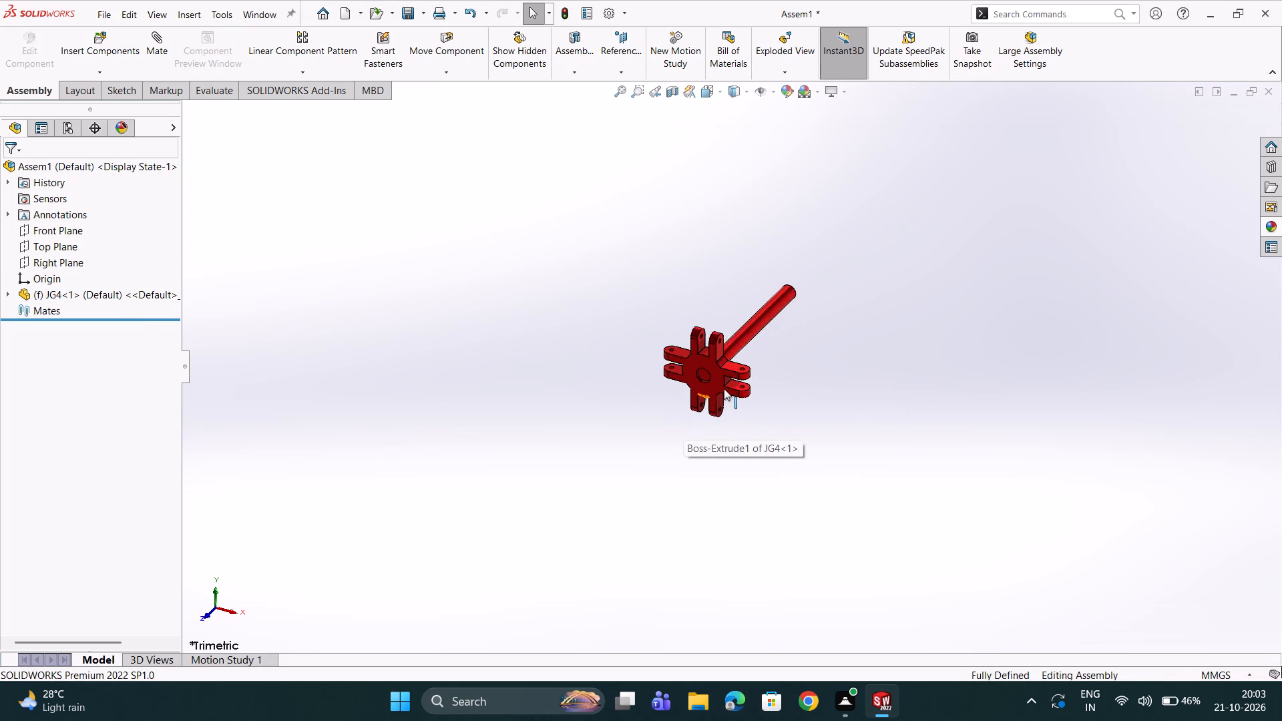
middle_drag(724, 389, 710, 478)
scroll(715, 453, down, 2)
scroll(705, 417, up, 2)
double_click(101, 48)
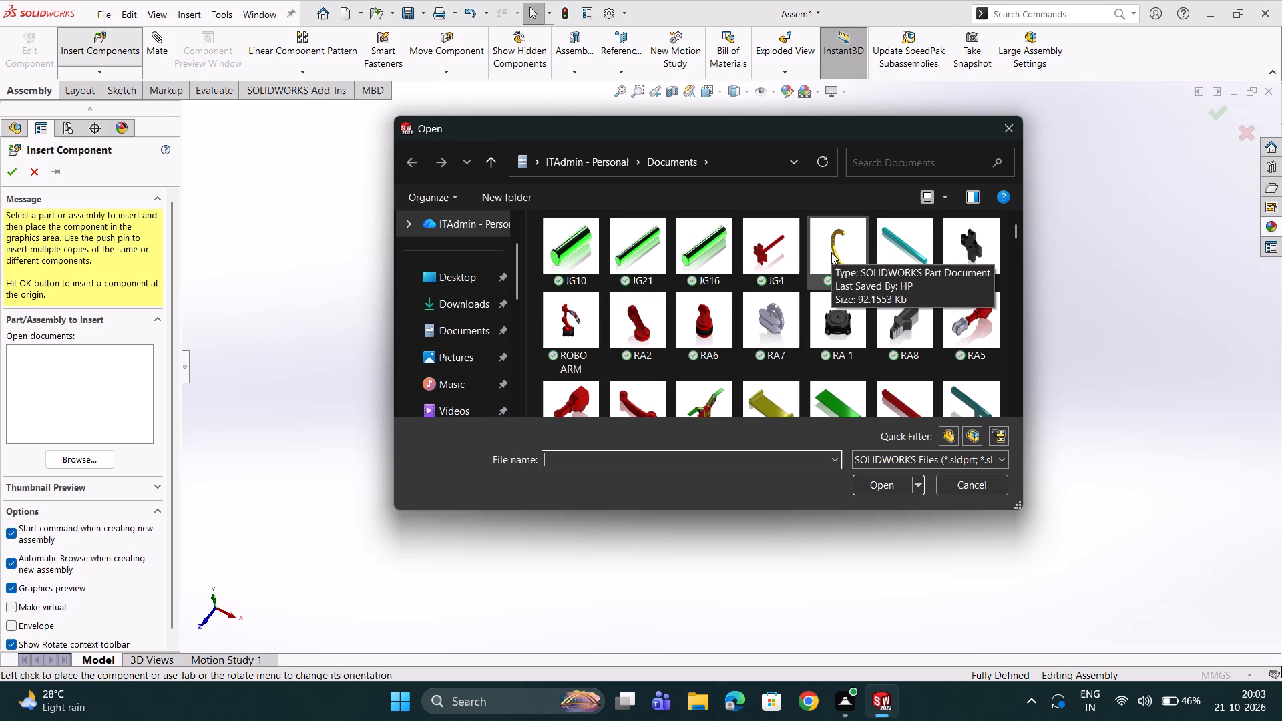
click(831, 252)
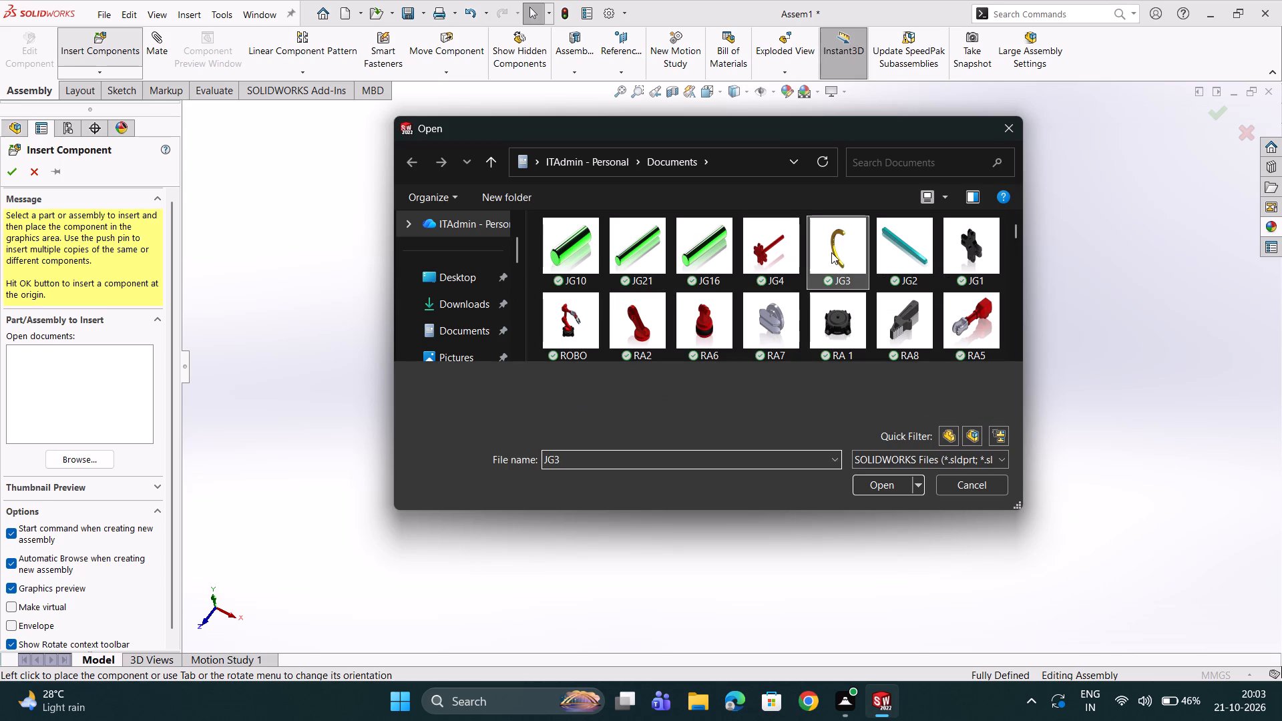
click(864, 476)
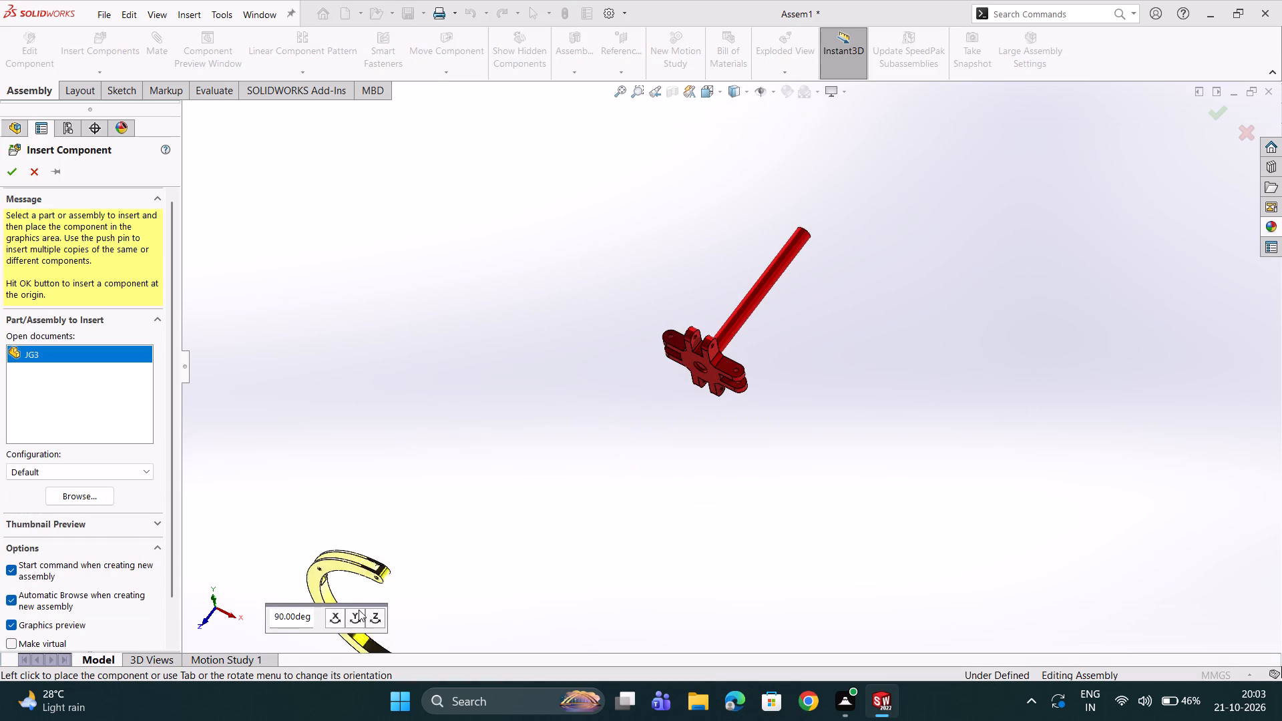
Rotate the JG3 preview in 90° increments about the X and Y axes and place it near JG4.
click(355, 610)
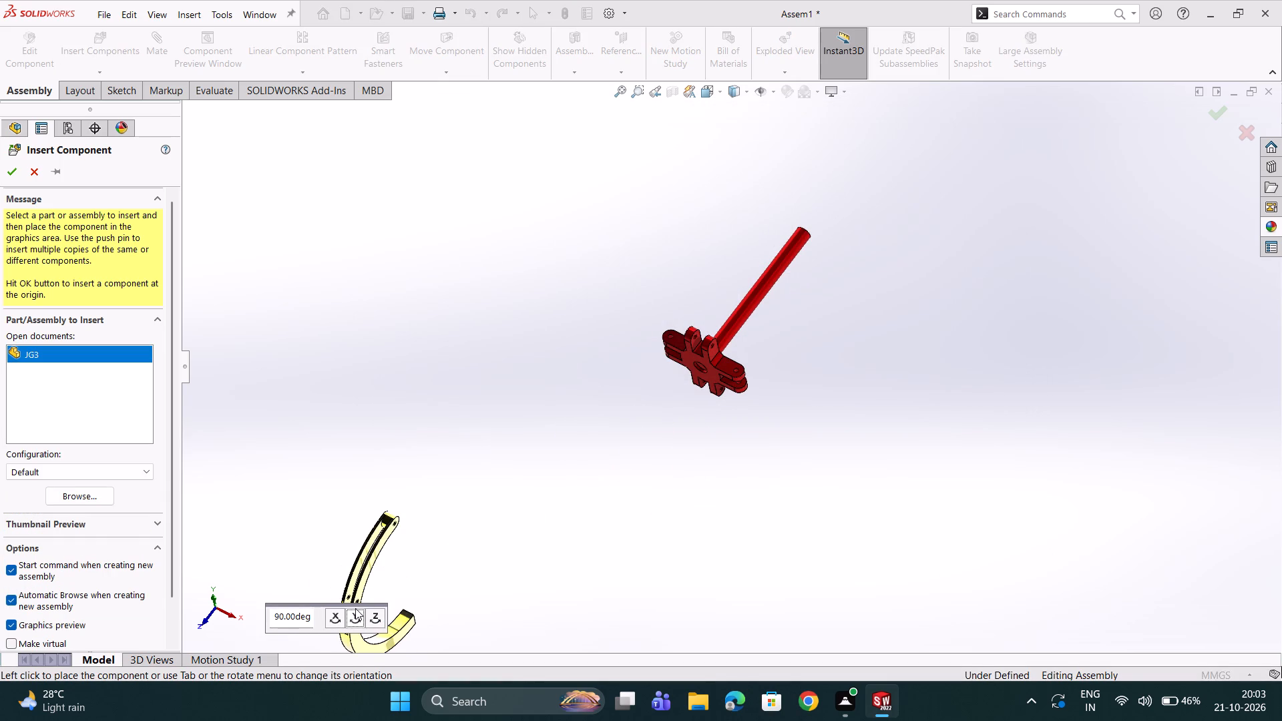
click(355, 615)
click(355, 615)
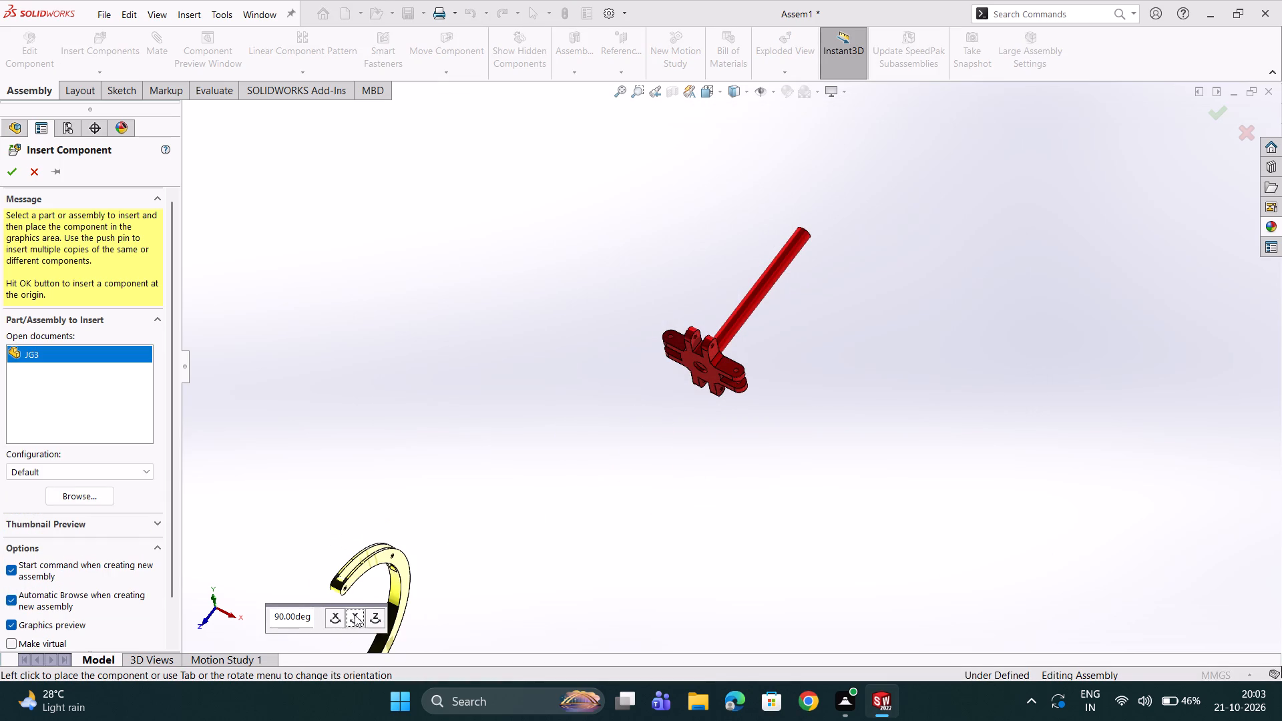
double_click(337, 616)
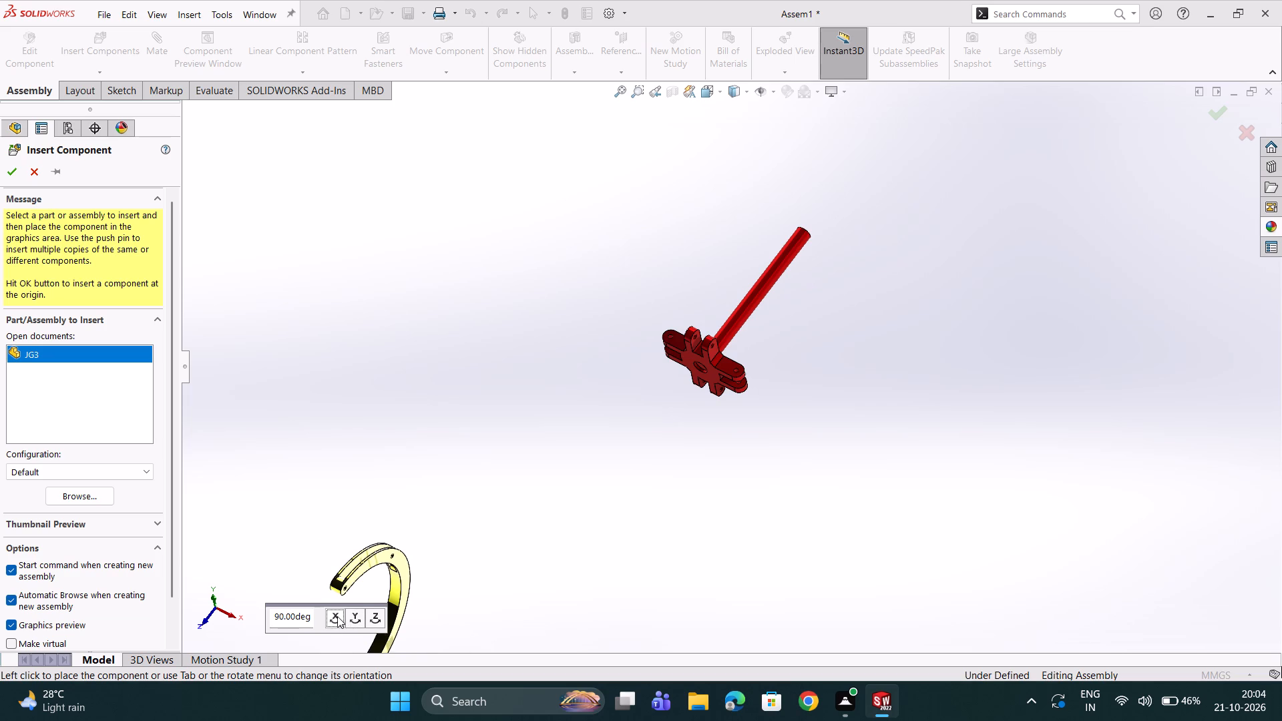
click(337, 616)
click(337, 616)
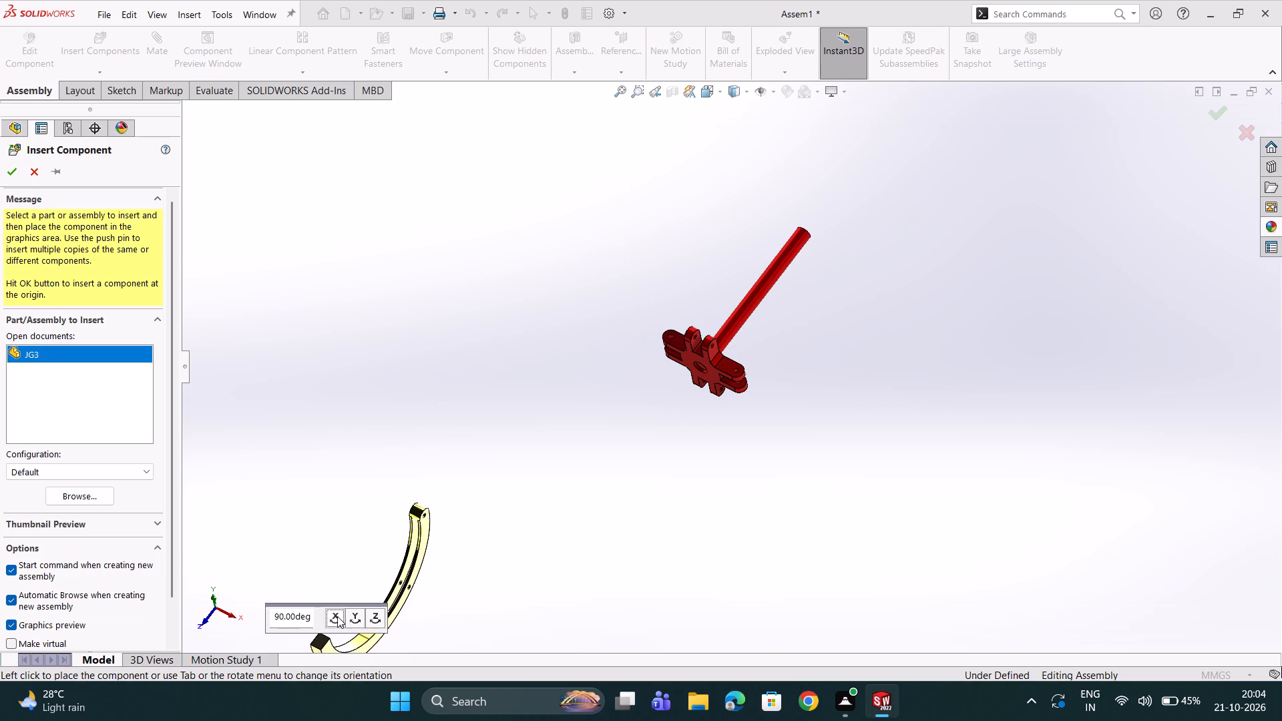
double_click(337, 616)
double_click(353, 614)
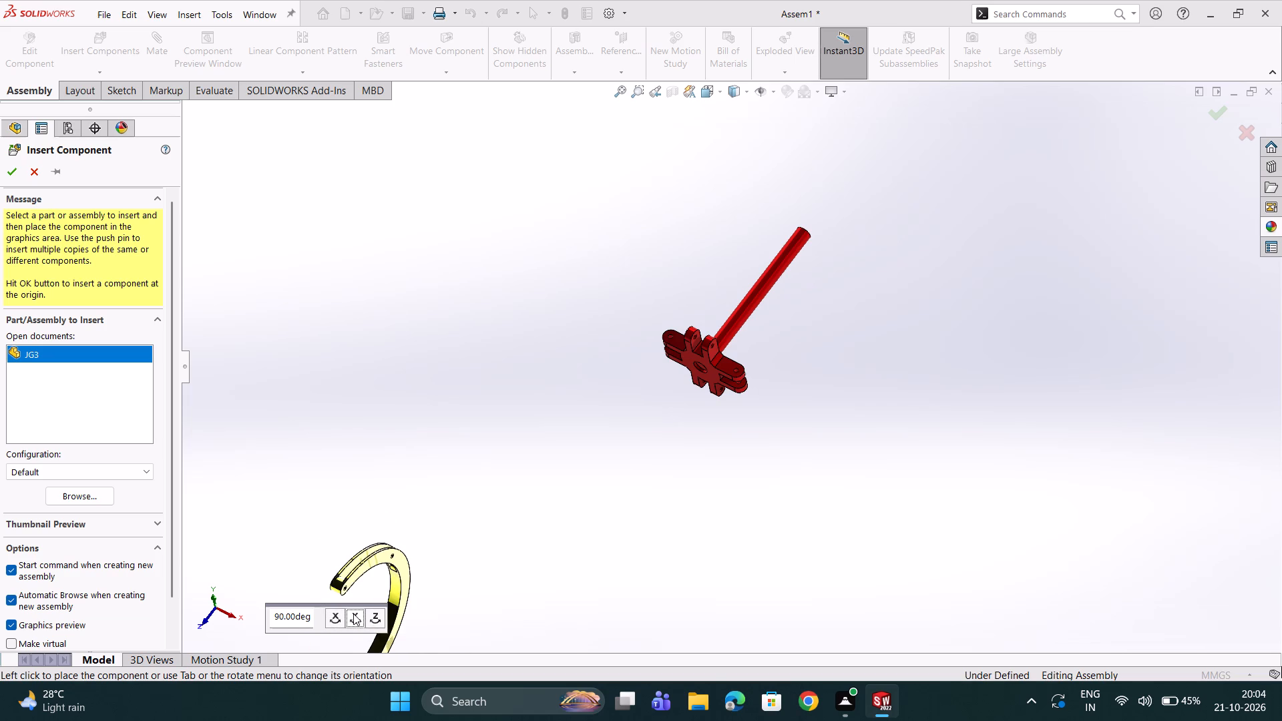
double_click(353, 614)
click(335, 612)
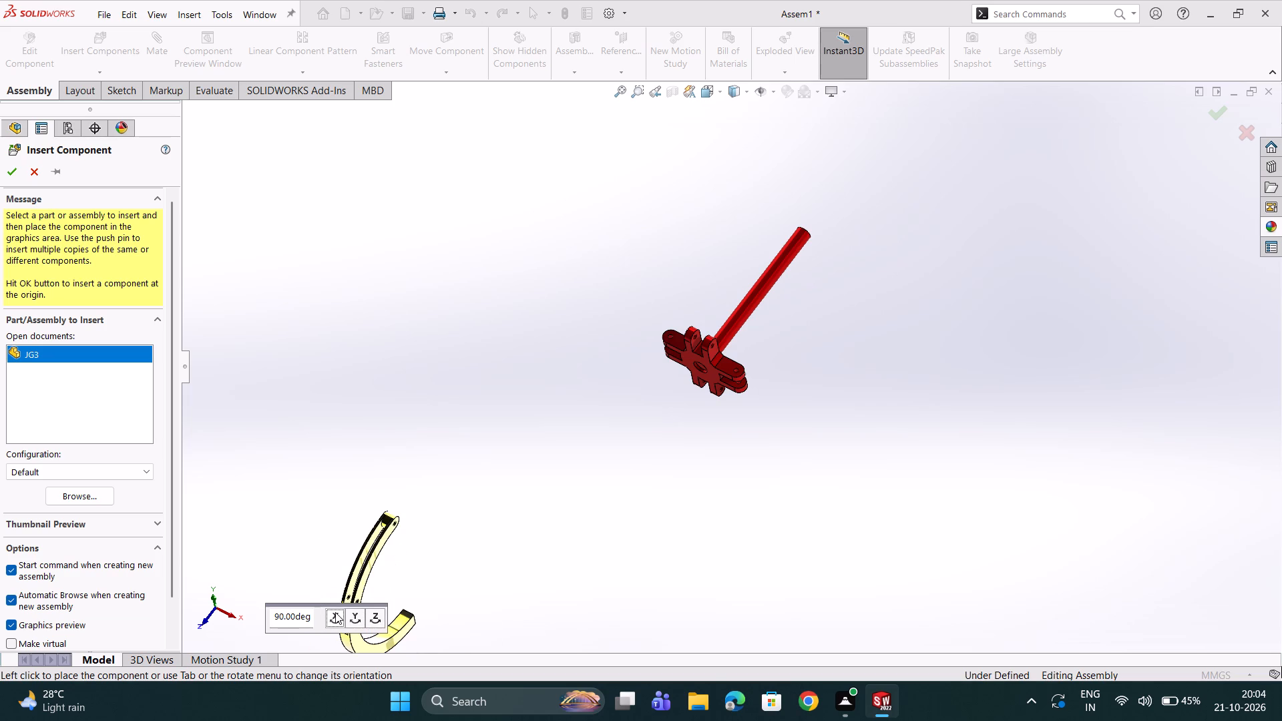
click(335, 612)
click(335, 612)
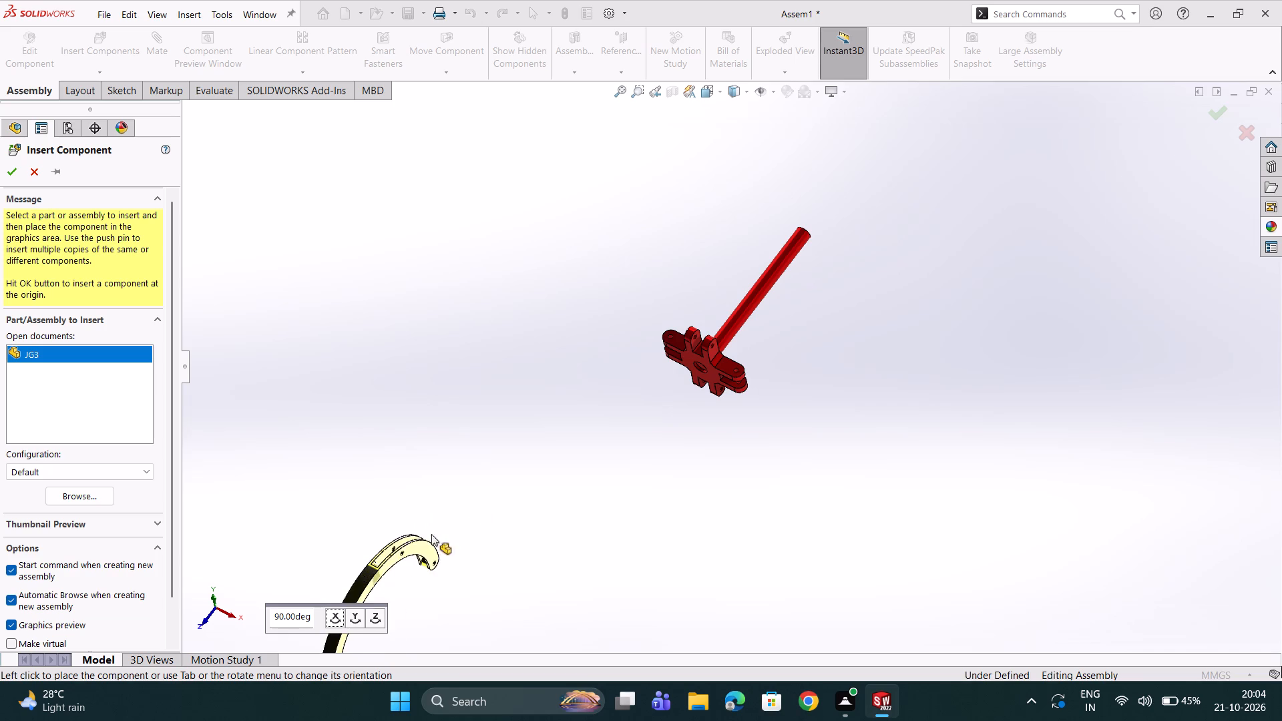
scroll(570, 447, down, 2)
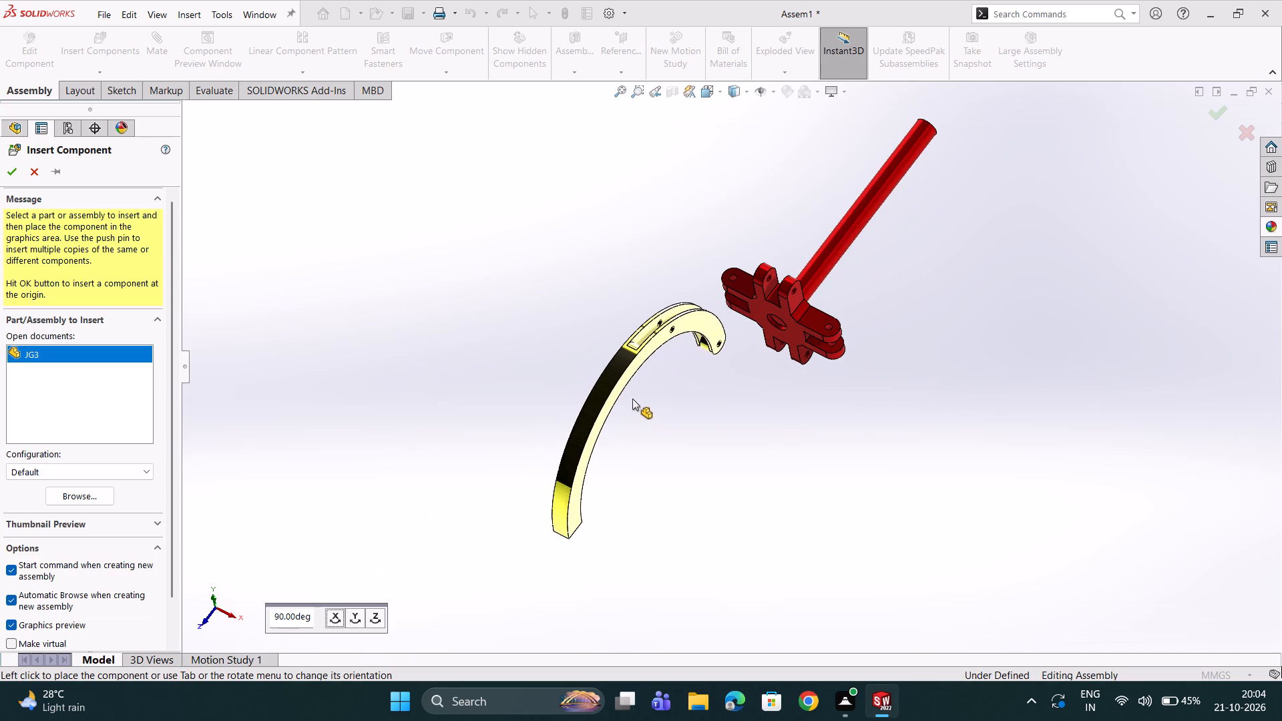
click(619, 405)
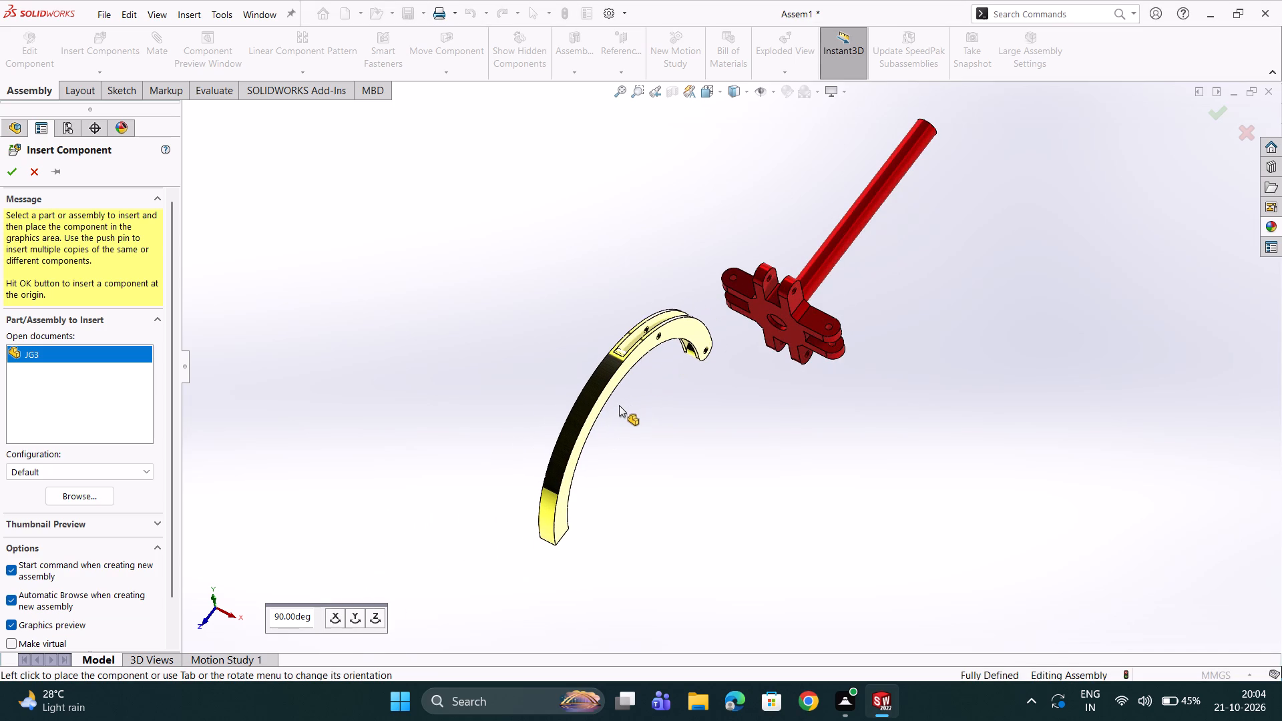
Move the JG3 arm away from JG4 and make three more copies of it, spaced apart around the original.
ctrl+click(602, 403)
ctrl+drag(602, 403, 534, 387)
ctrl+drag(509, 409, 577, 476)
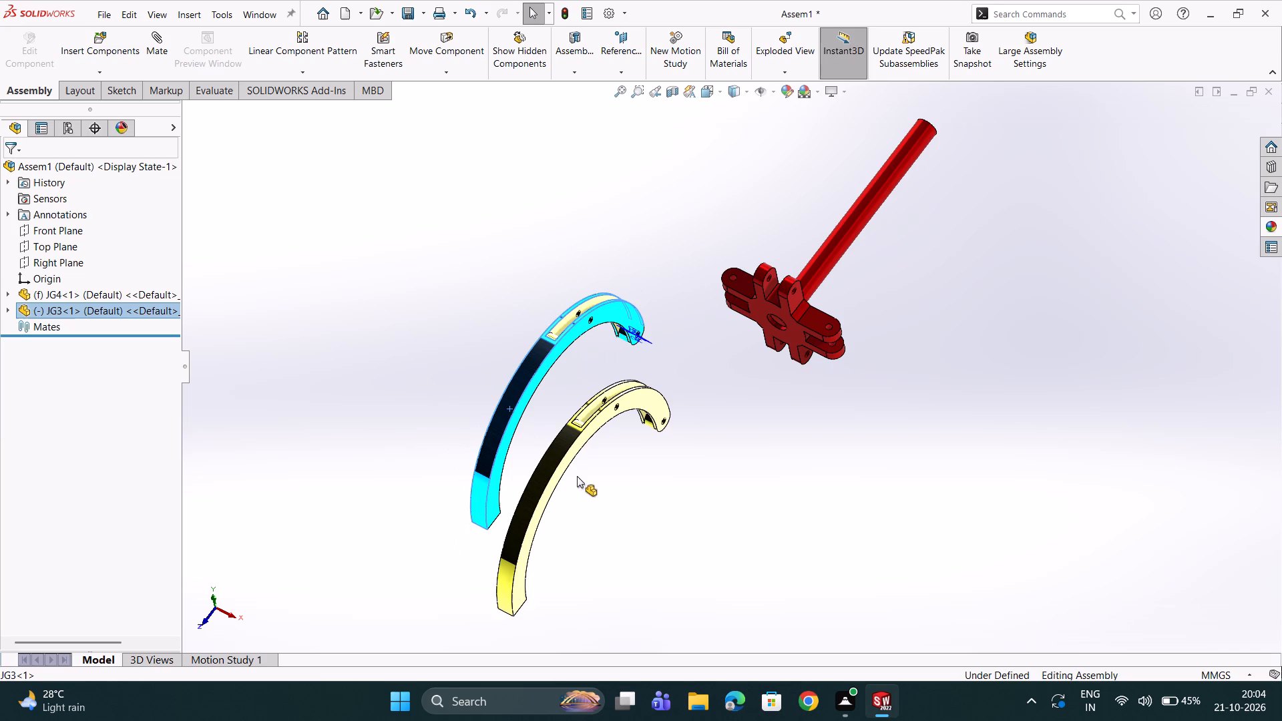
ctrl+drag(577, 476, 586, 489)
ctrl+drag(501, 419, 434, 402)
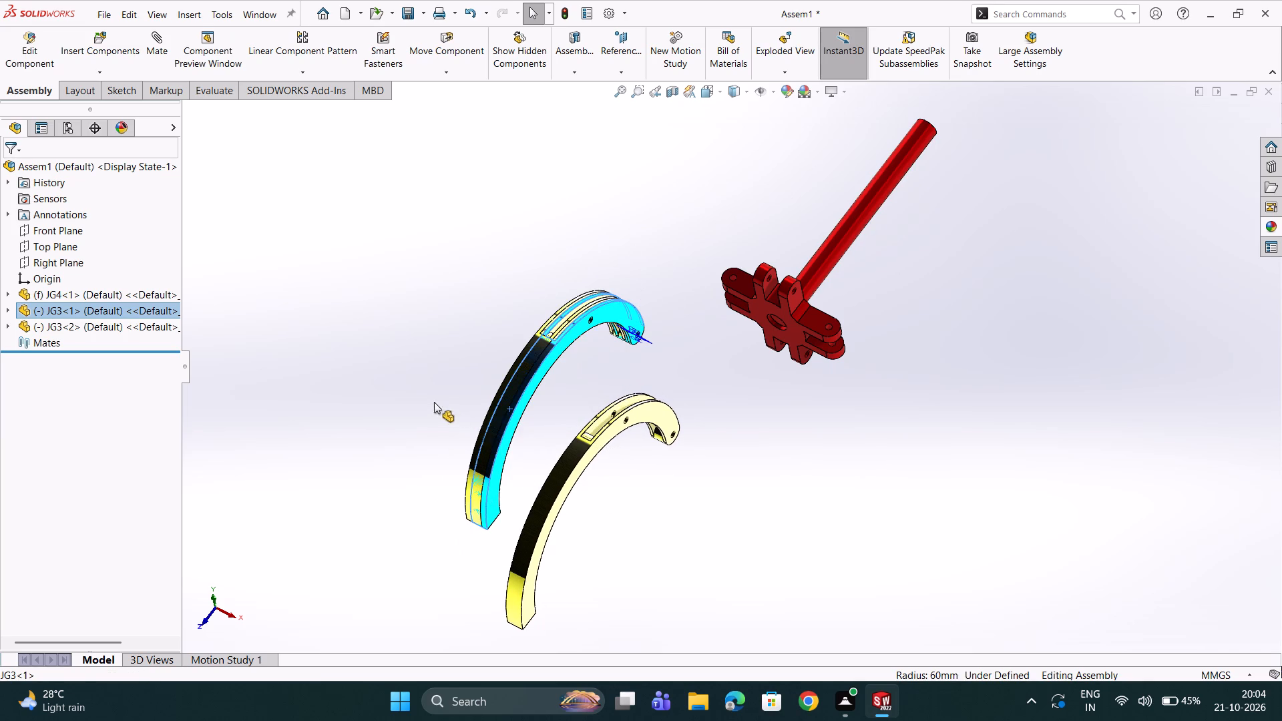
ctrl+drag(434, 402, 343, 376)
ctrl+drag(494, 421, 502, 442)
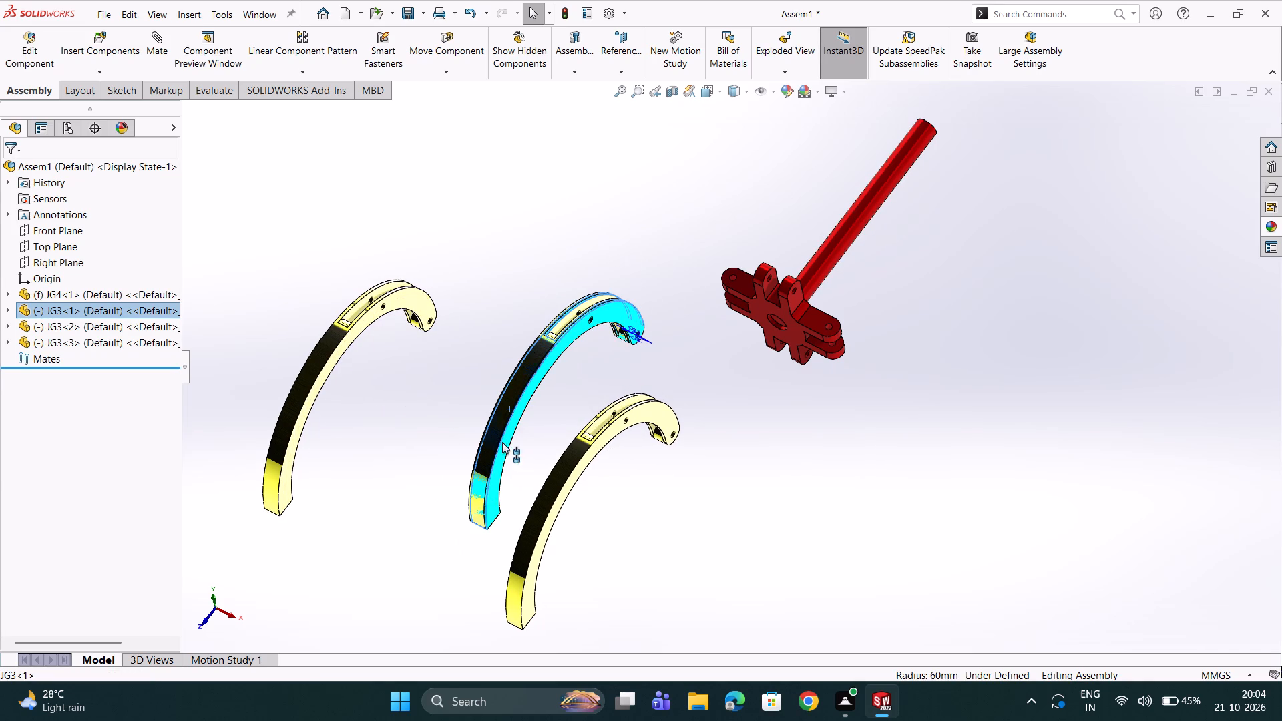
ctrl+drag(502, 442, 389, 507)
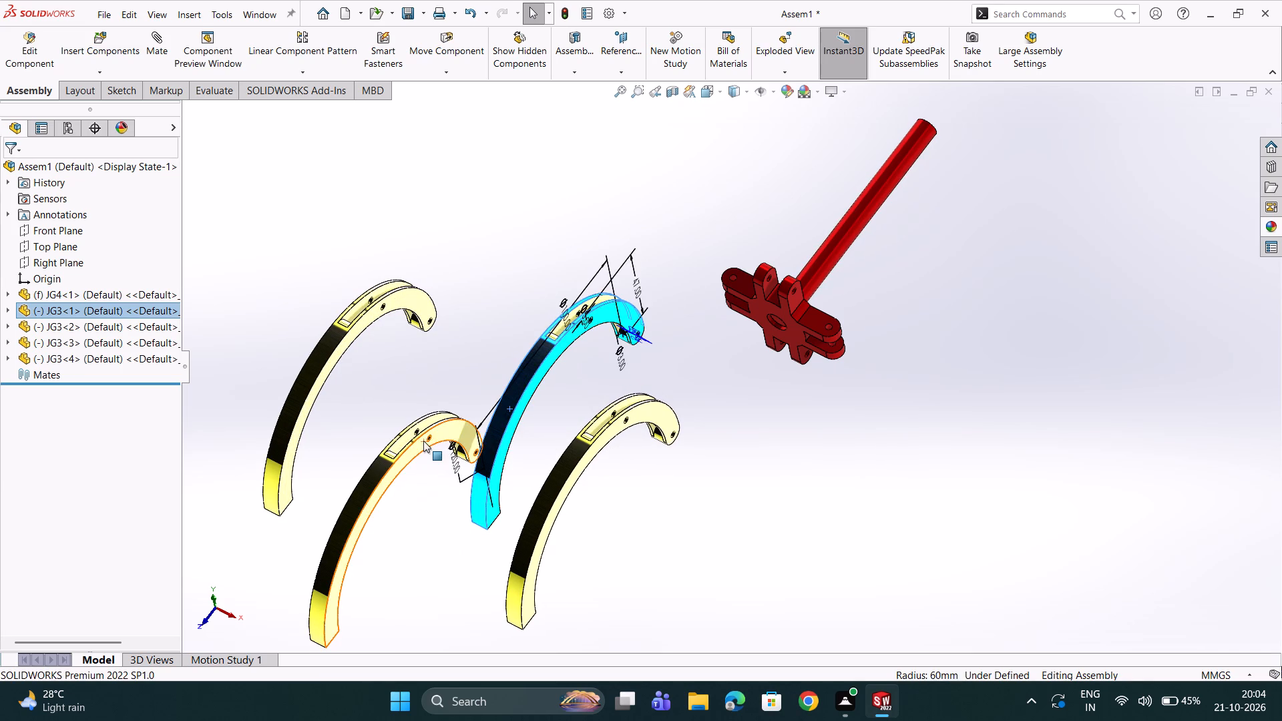
key(Escape)
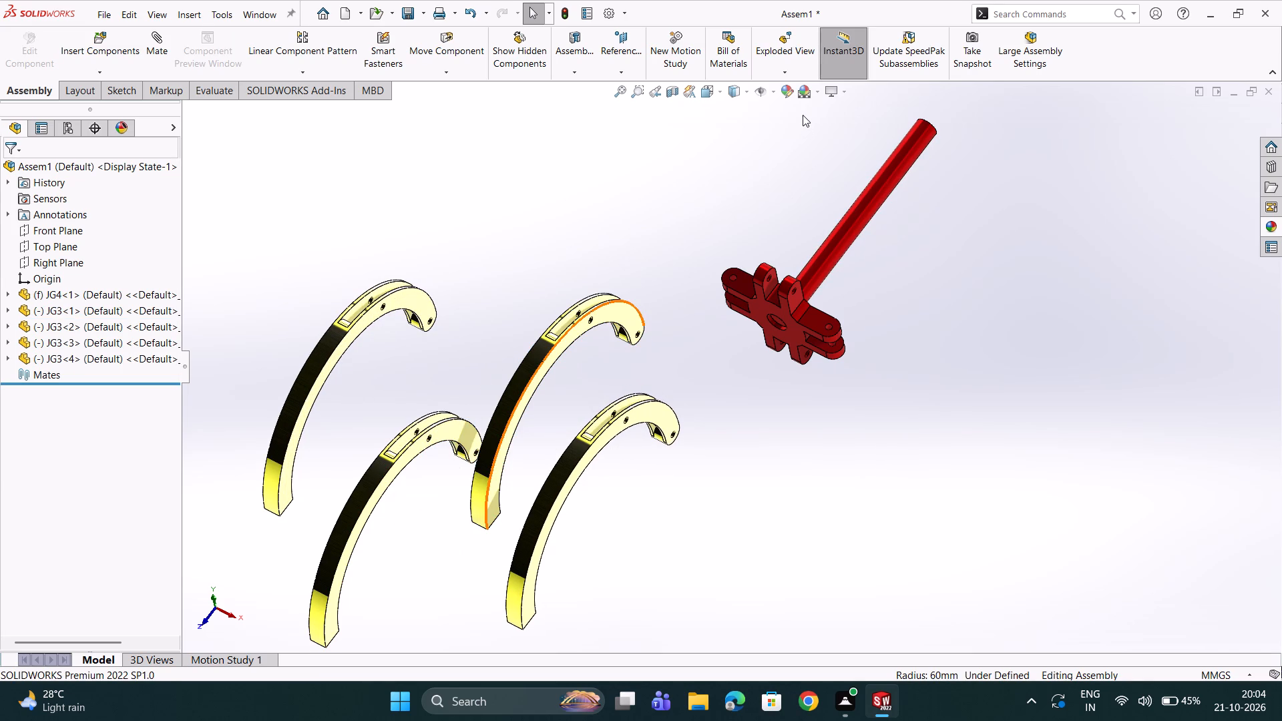
Apply the Plain White scene to the assembly view.
click(817, 89)
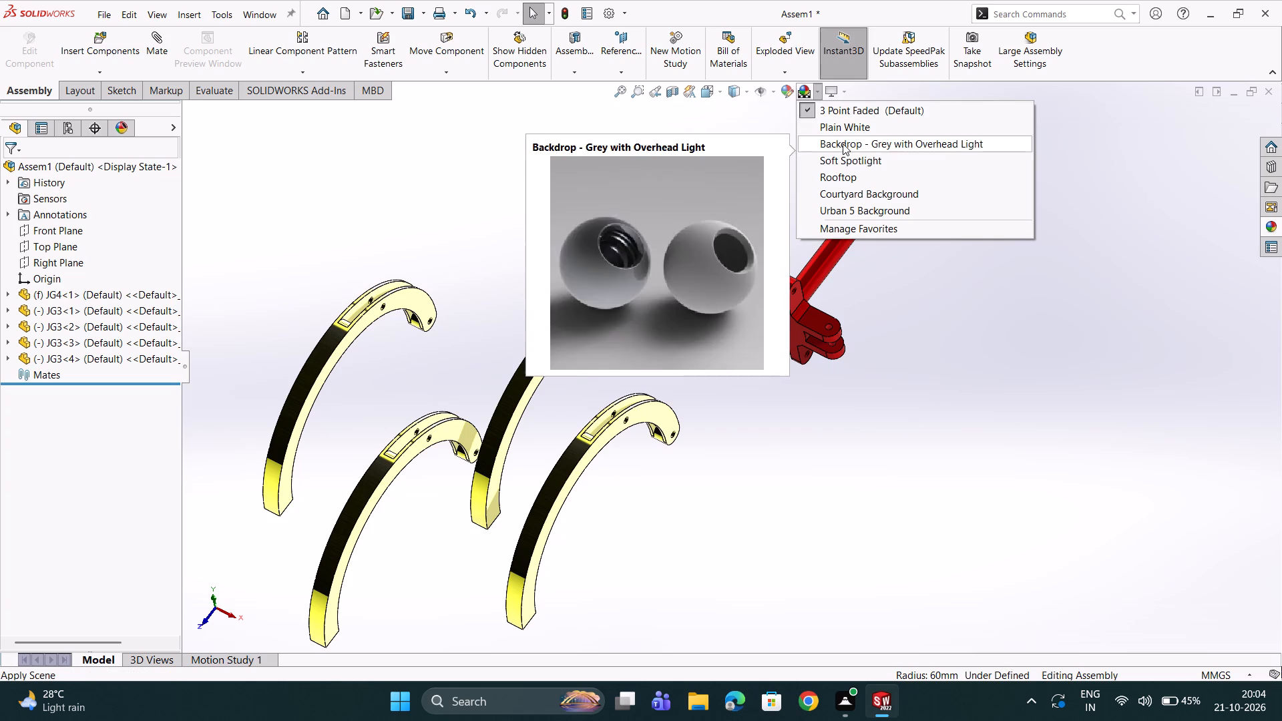
click(843, 129)
Add a concentric mate between the end hole of the first JG3 arm and a lug hole on JG4.
scroll(682, 280, up, 2)
middle_drag(683, 281, 684, 354)
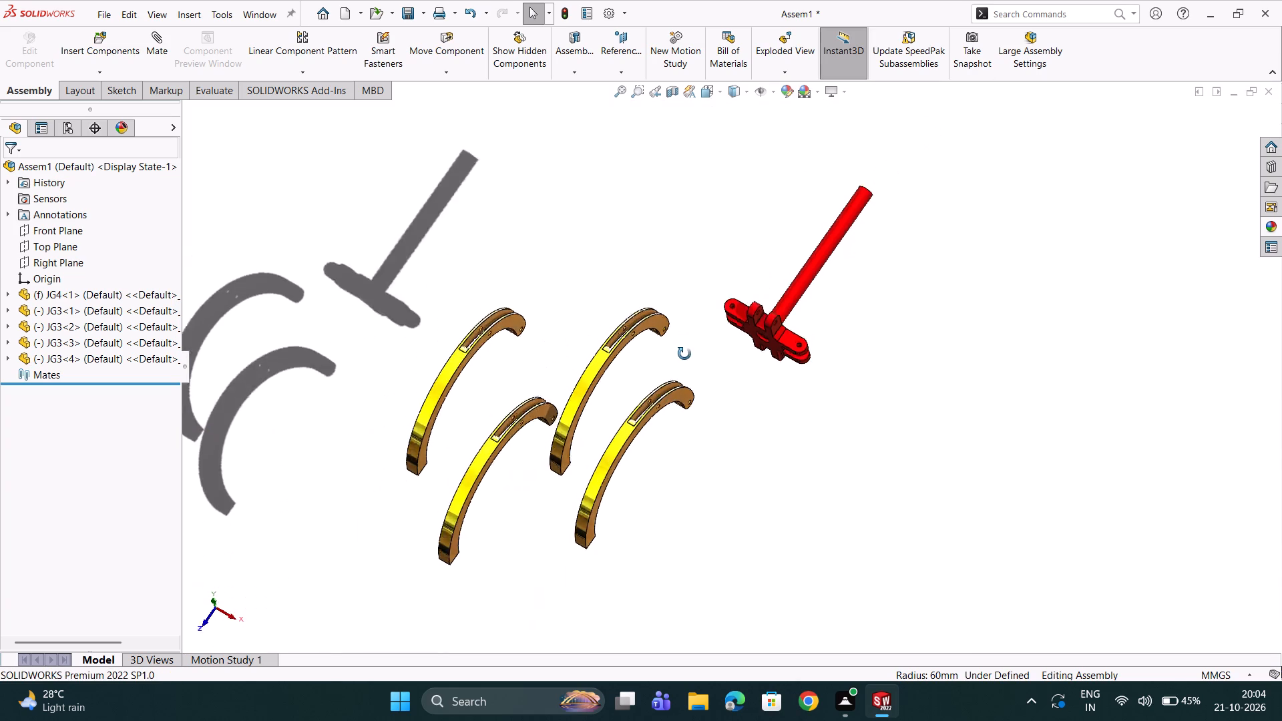
middle_drag(684, 354, 652, 350)
scroll(645, 346, down, 1)
scroll(657, 344, up, 1)
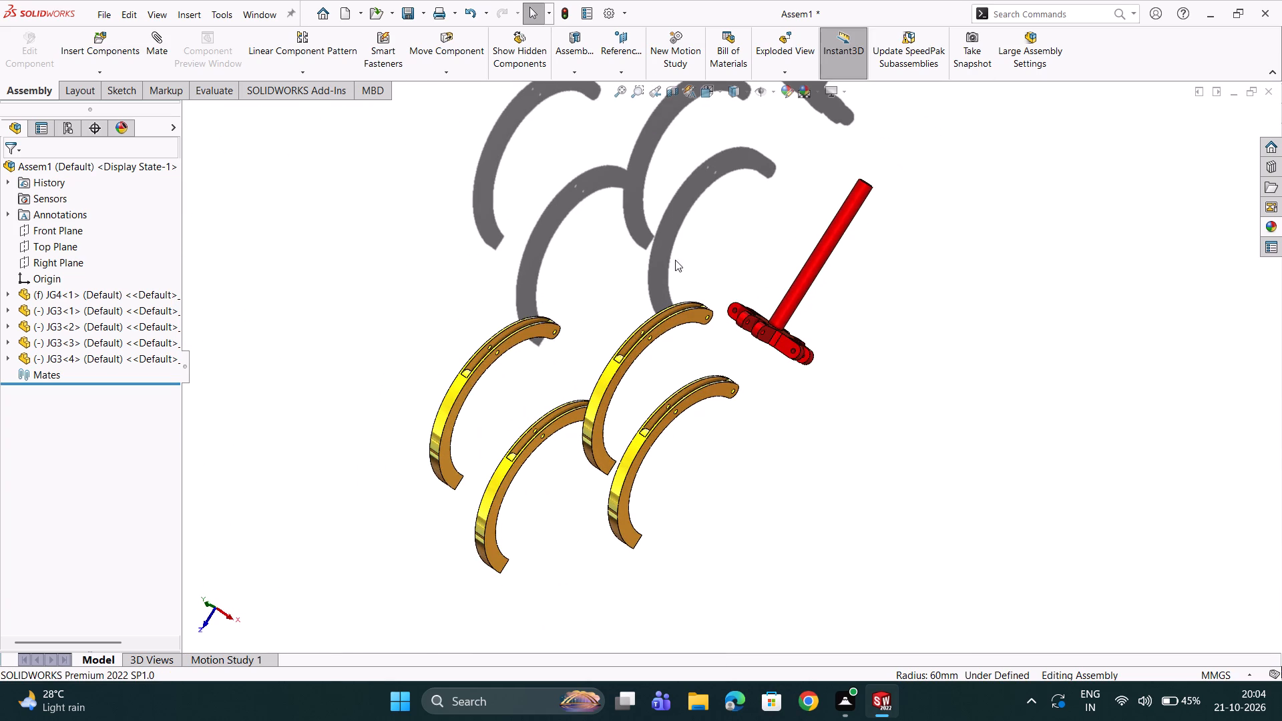
click(150, 45)
scroll(653, 330, down, 8)
scroll(720, 314, down, 2)
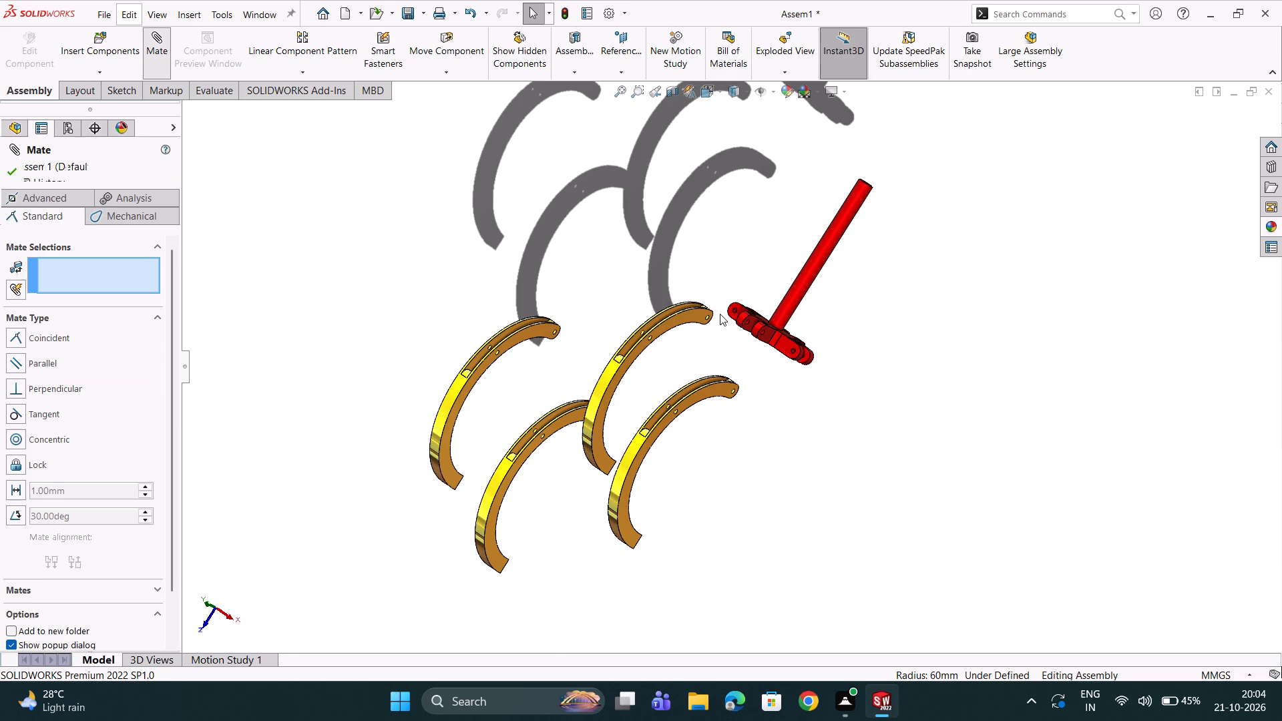
scroll(725, 320, down, 7)
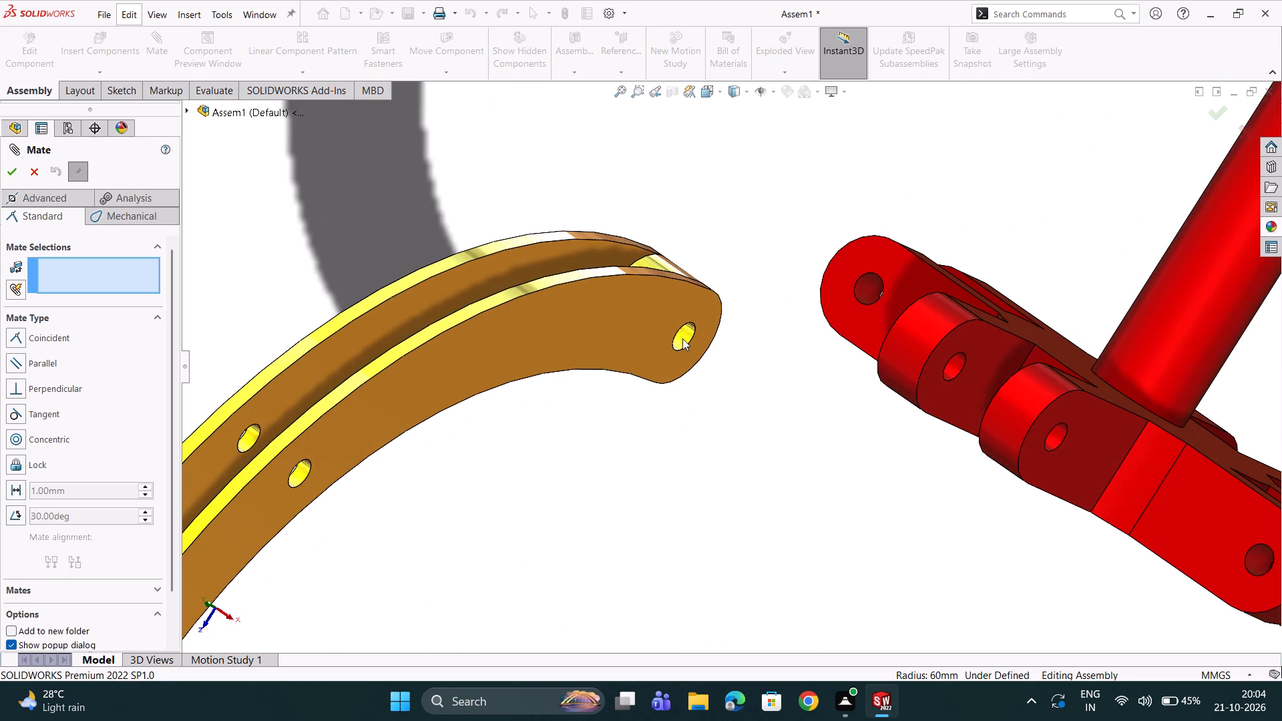
click(686, 336)
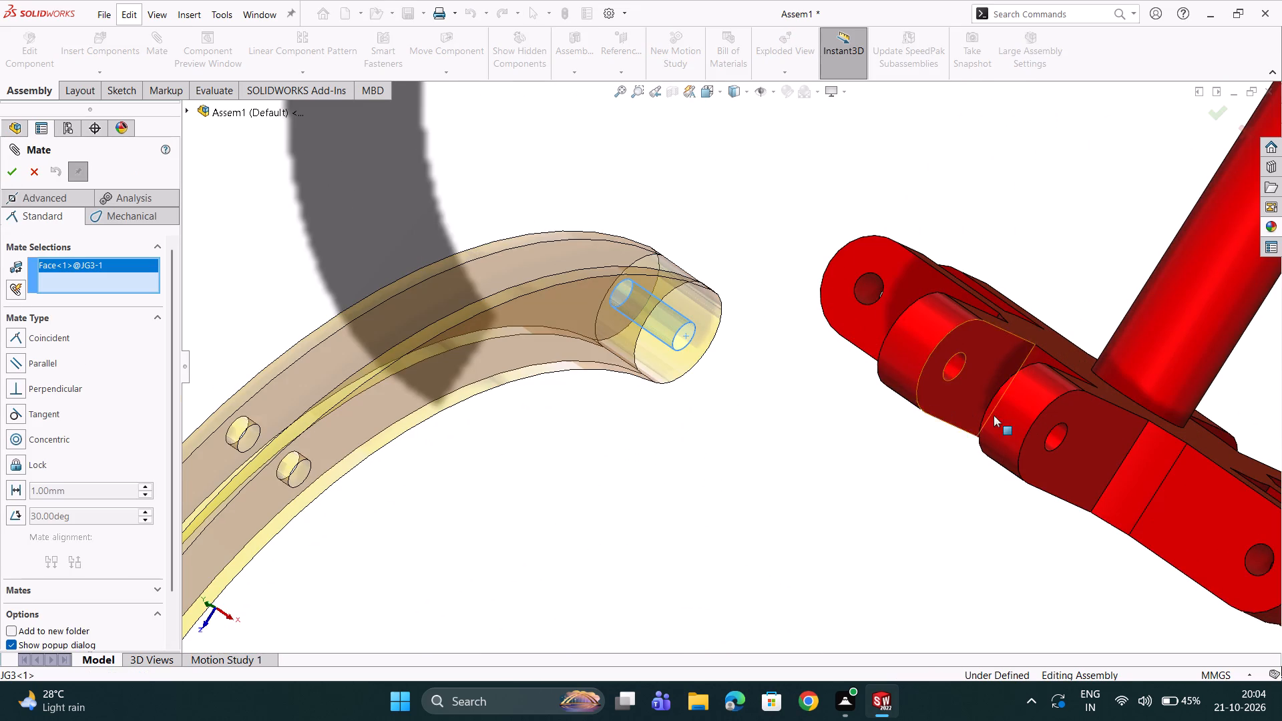
click(1059, 431)
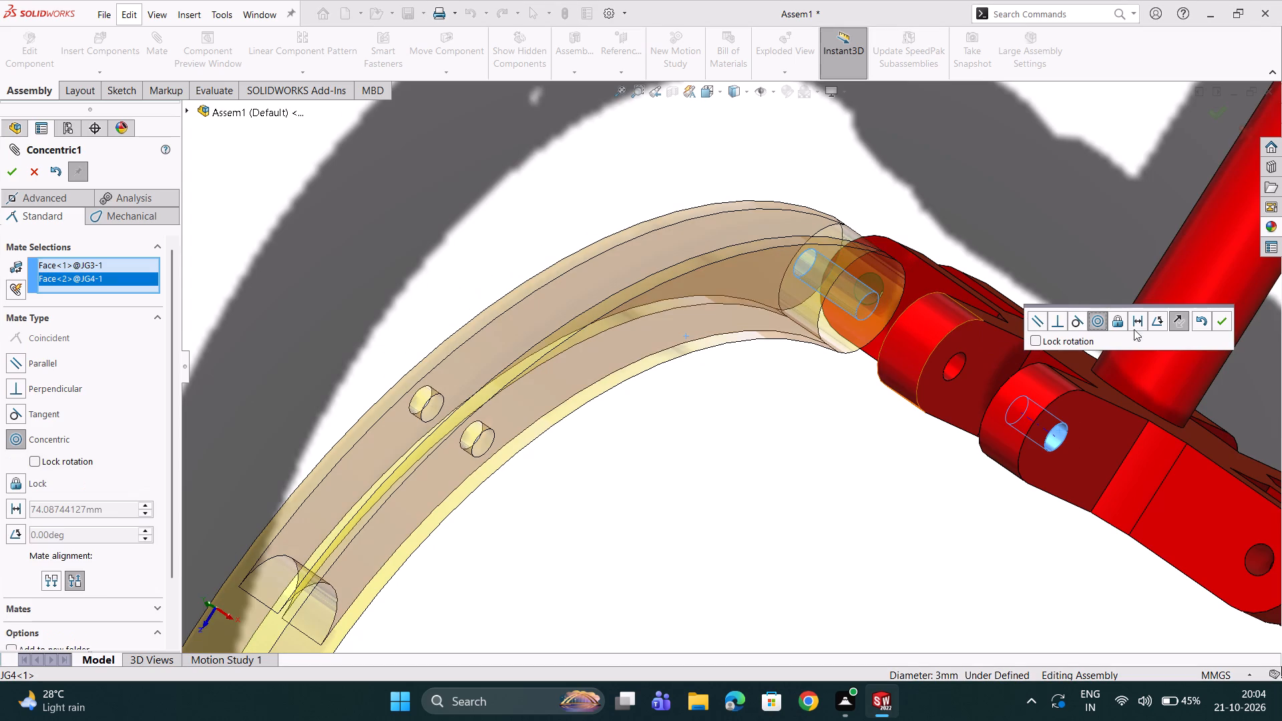
click(1217, 319)
Add a coincident mate between the first JG3 arm's side face at the hole and the facing JG4 lug face.
scroll(905, 276, down, 3)
click(852, 294)
middle_drag(958, 406, 984, 448)
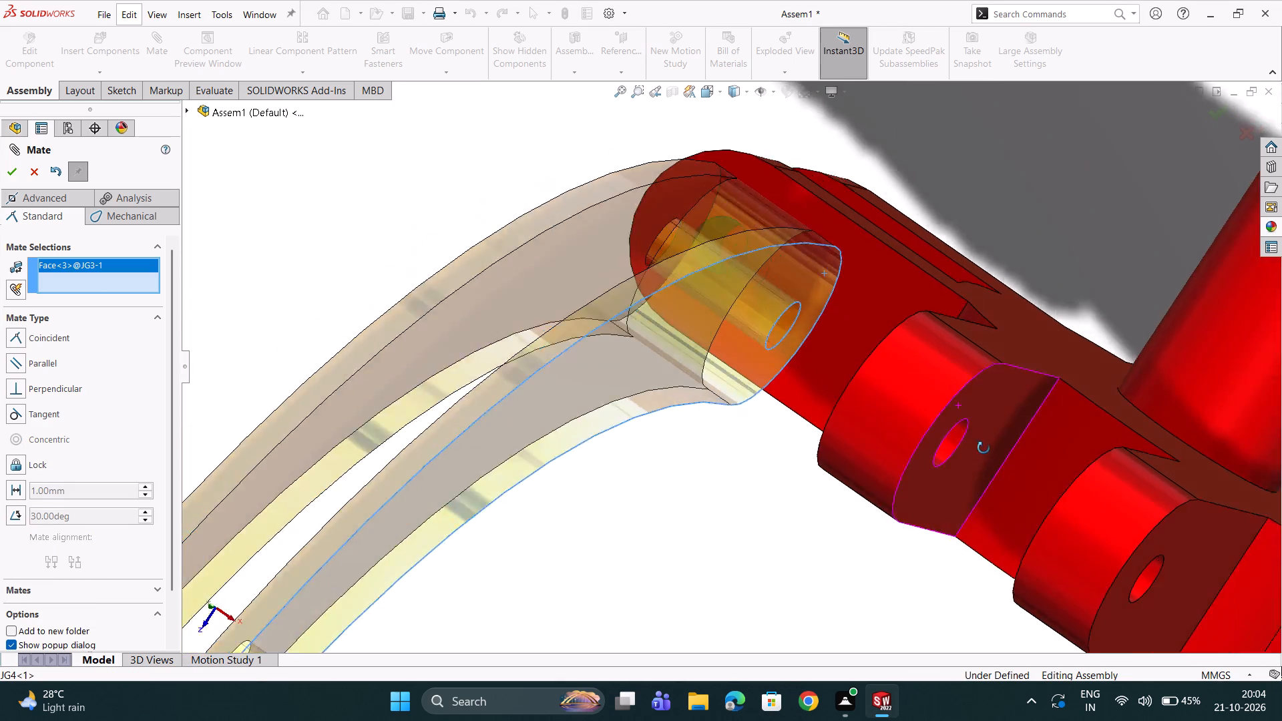
middle_drag(984, 448, 1030, 503)
click(1052, 475)
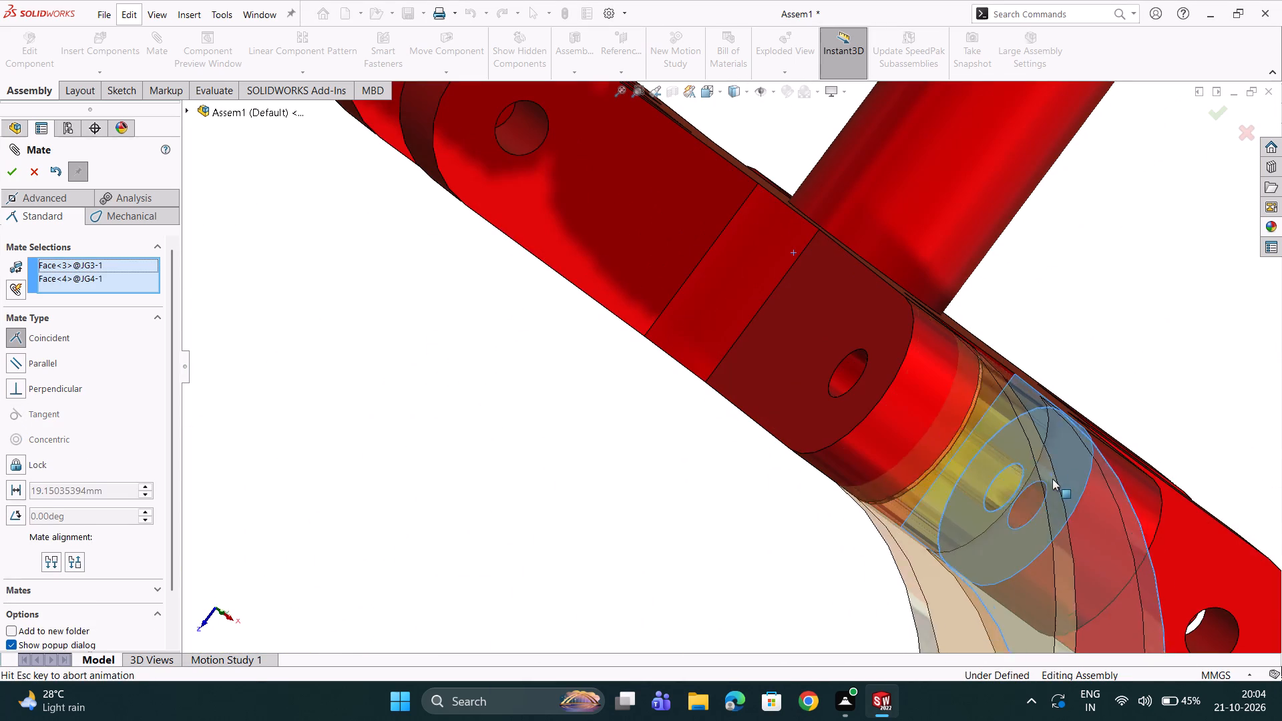
click(1245, 516)
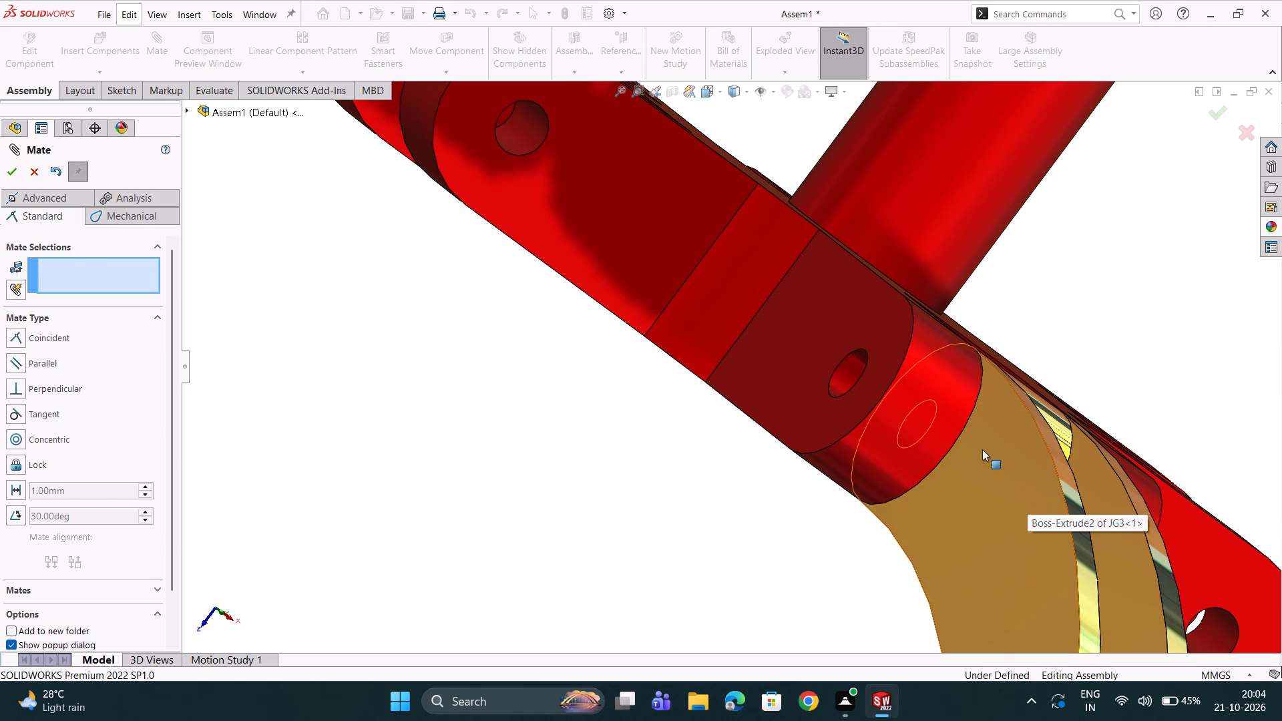
Add another coincident mate between a side face of the first JG3 arm and the inner wall of the JG4 slot.
click(982, 449)
middle_drag(982, 441, 881, 443)
scroll(895, 444, down, 1)
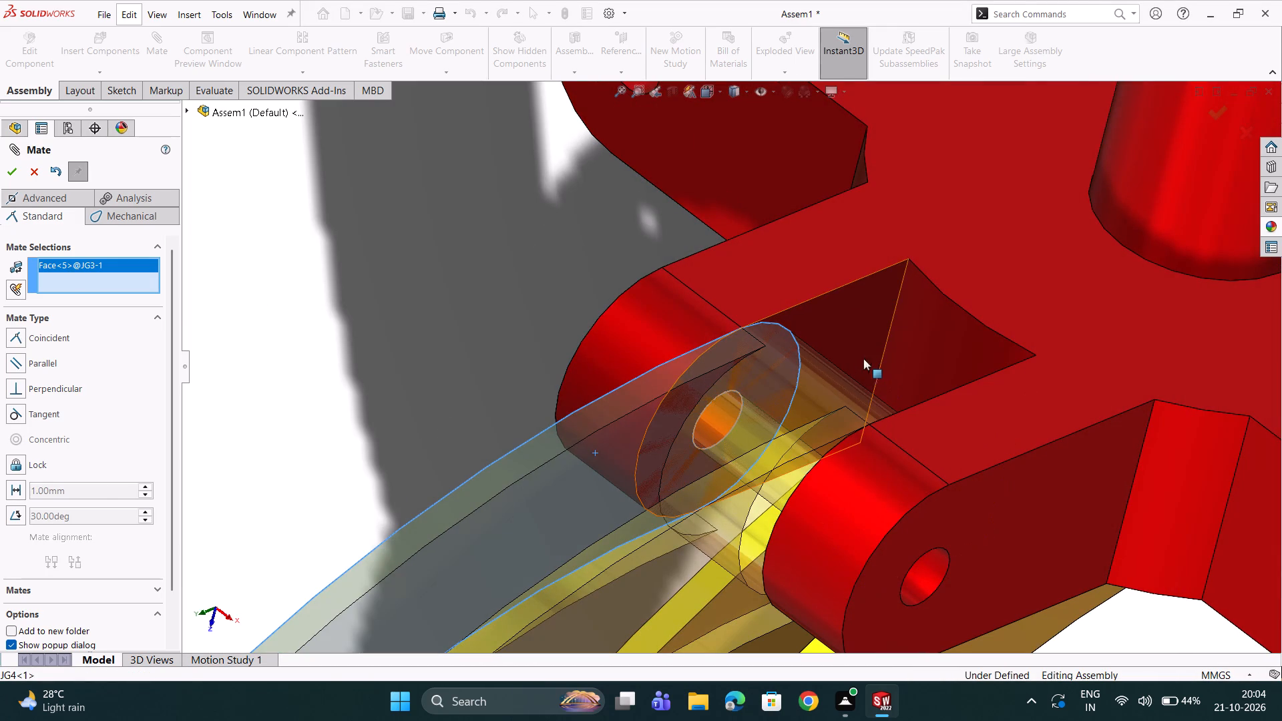
click(819, 318)
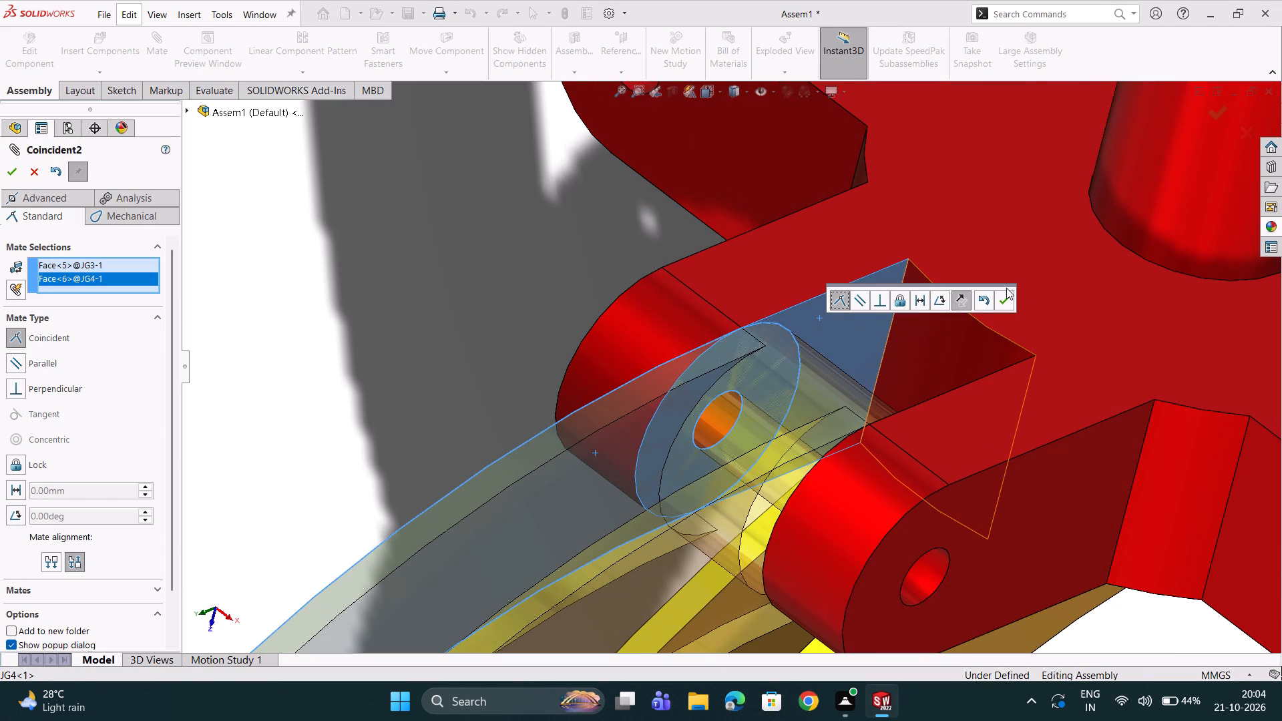
click(1003, 294)
Add a concentric mate between the end hole of the JG3<4> arm and the hole of the next JG4 lug.
scroll(934, 383, up, 3)
scroll(813, 436, up, 4)
scroll(805, 433, down, 3)
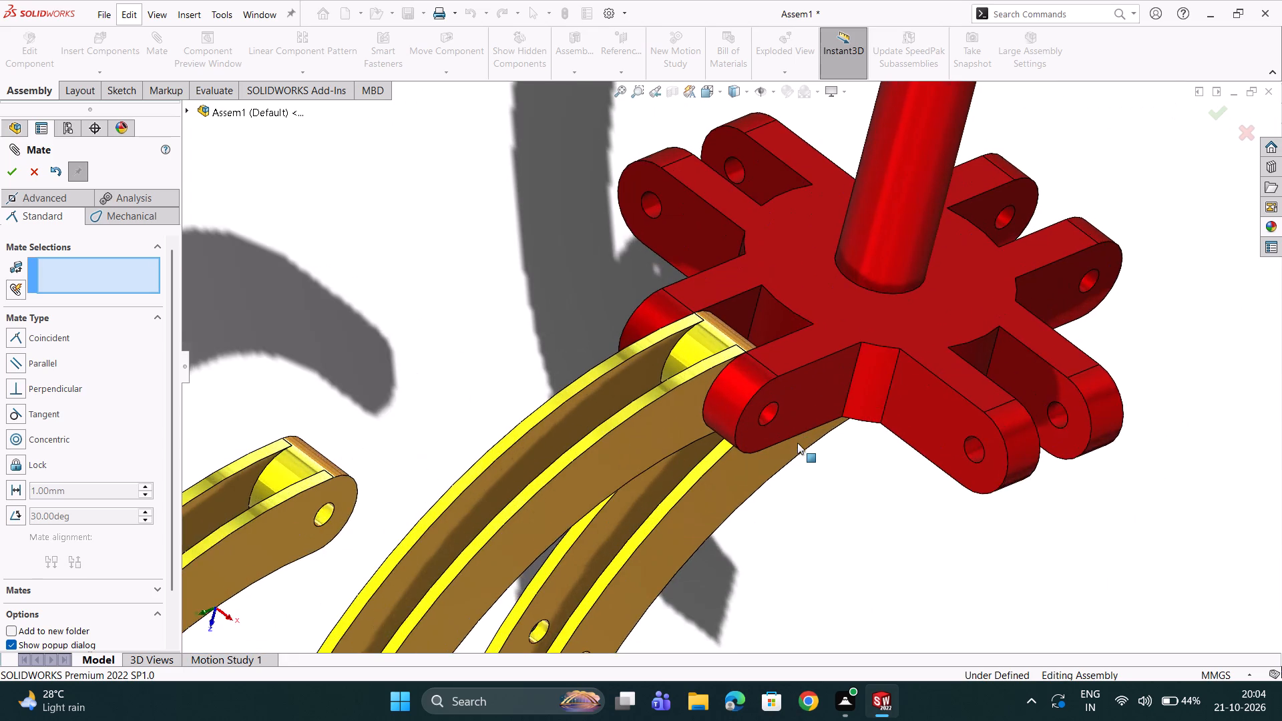
scroll(791, 441, up, 4)
scroll(544, 453, down, 5)
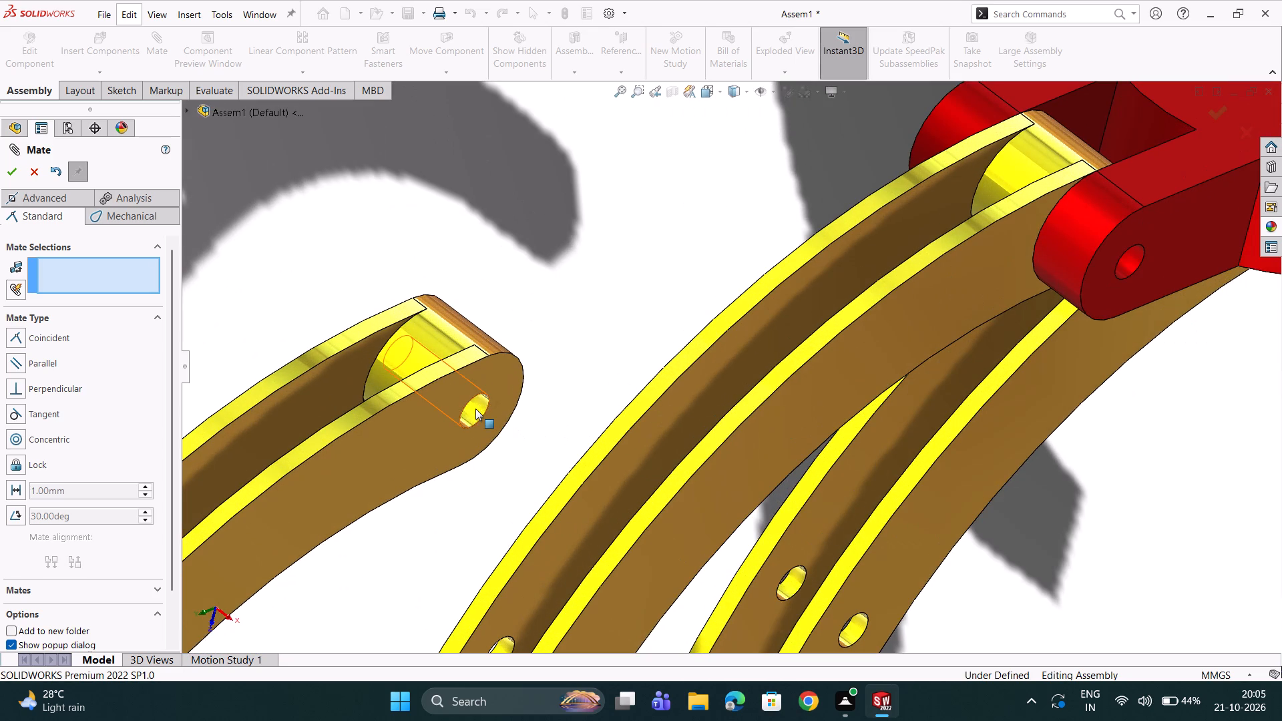
click(475, 409)
scroll(582, 338, up, 5)
scroll(725, 217, down, 3)
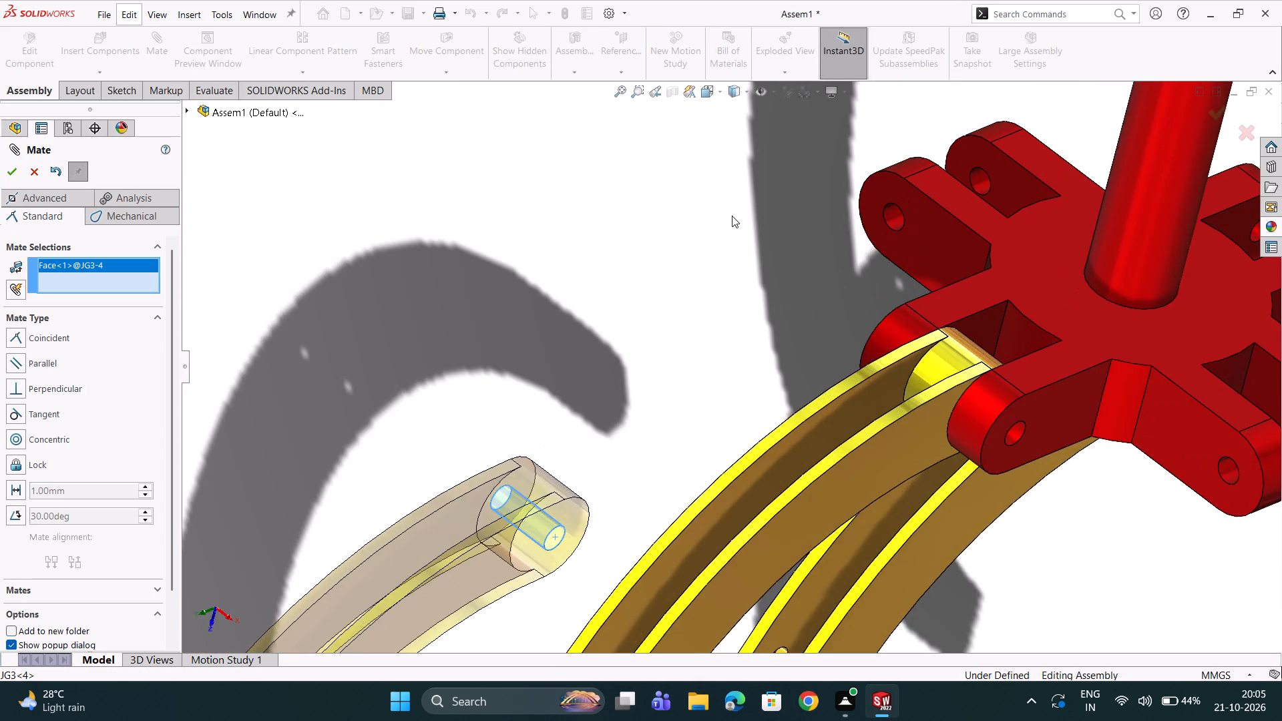
scroll(870, 218, down, 1)
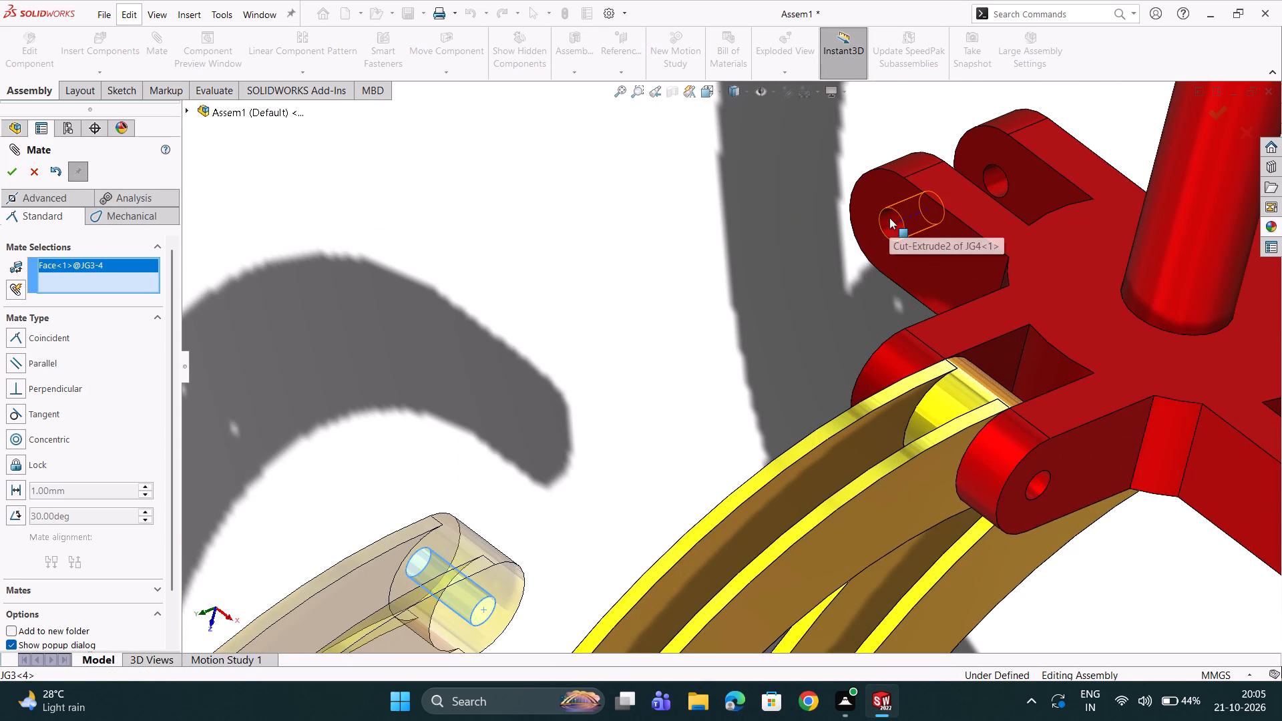
click(889, 218)
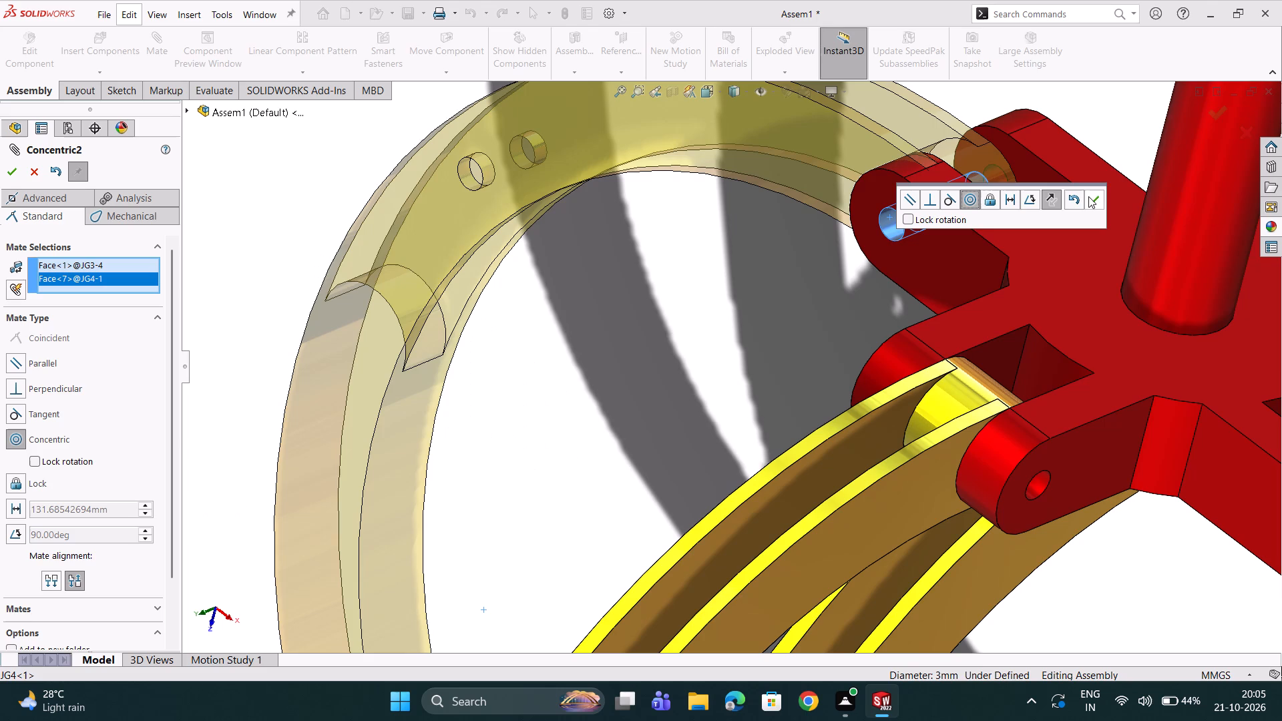
click(1088, 200)
Add a coincident mate between the inner face of the JG4 lug and the adjacent side face of the JG3<4> arm.
scroll(1011, 182, down, 2)
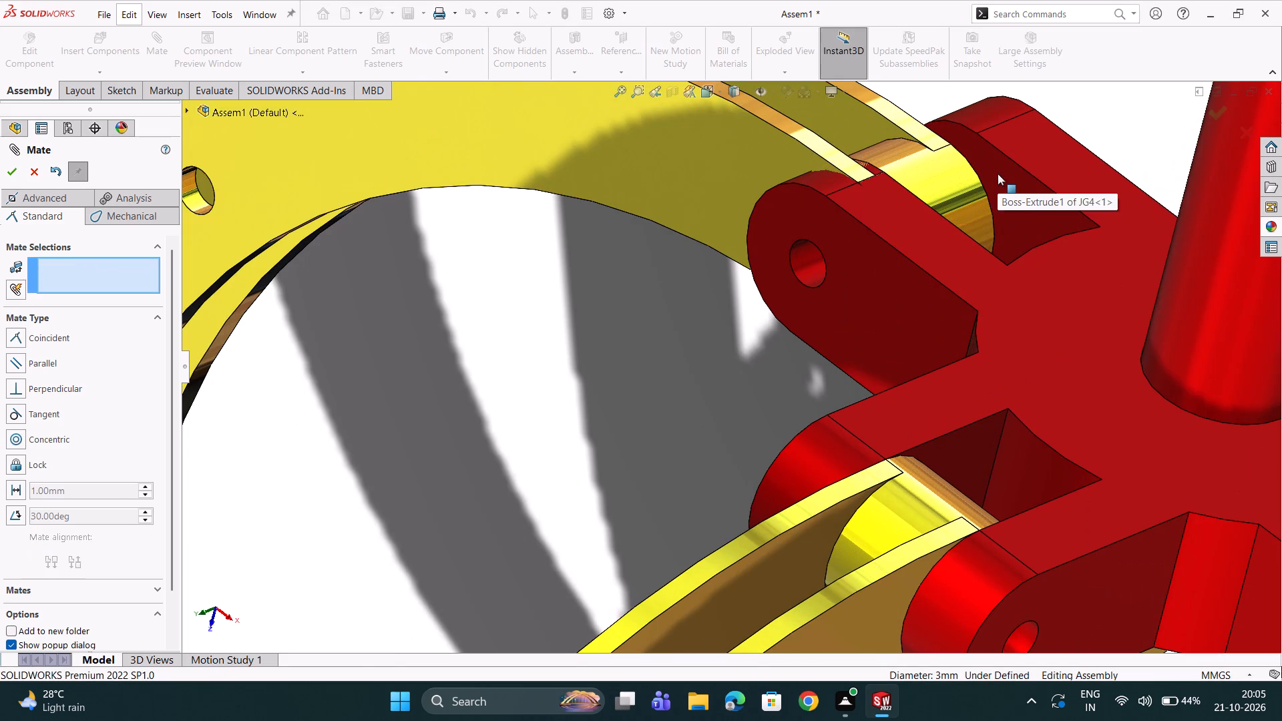
click(989, 174)
scroll(980, 164, down, 1)
middle_drag(980, 164, 910, 215)
middle_drag(941, 157, 901, 185)
scroll(940, 158, down, 1)
click(899, 147)
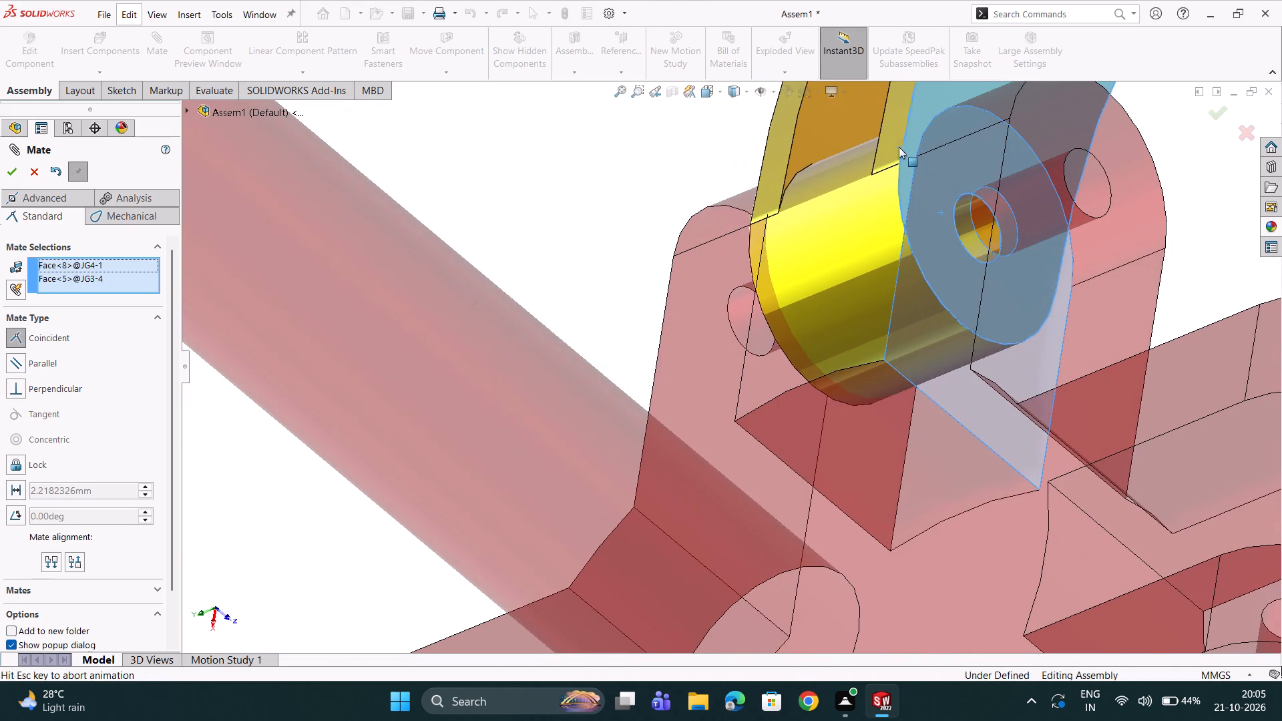
click(1150, 100)
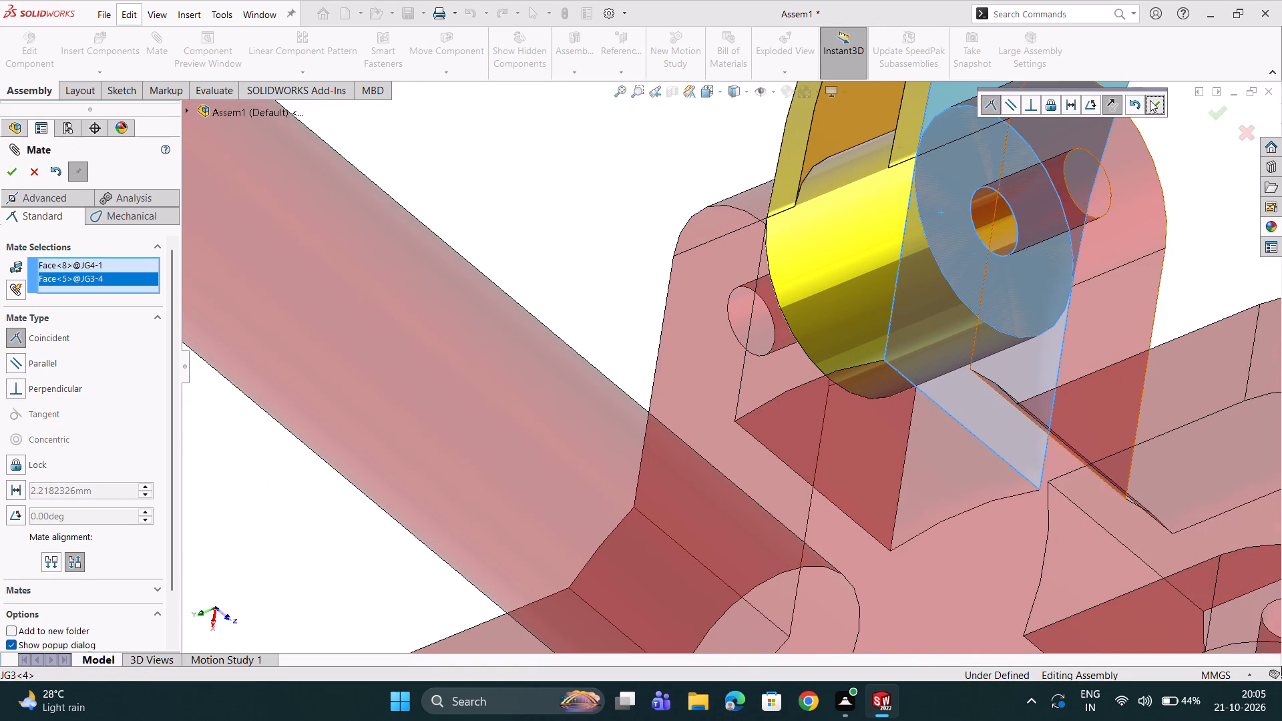
Add a second coincident mate between the other side face of the JG3<4> arm and the opposite inner wall of its JG4 slot.
scroll(1048, 134, up, 3)
middle_drag(935, 171, 1067, 207)
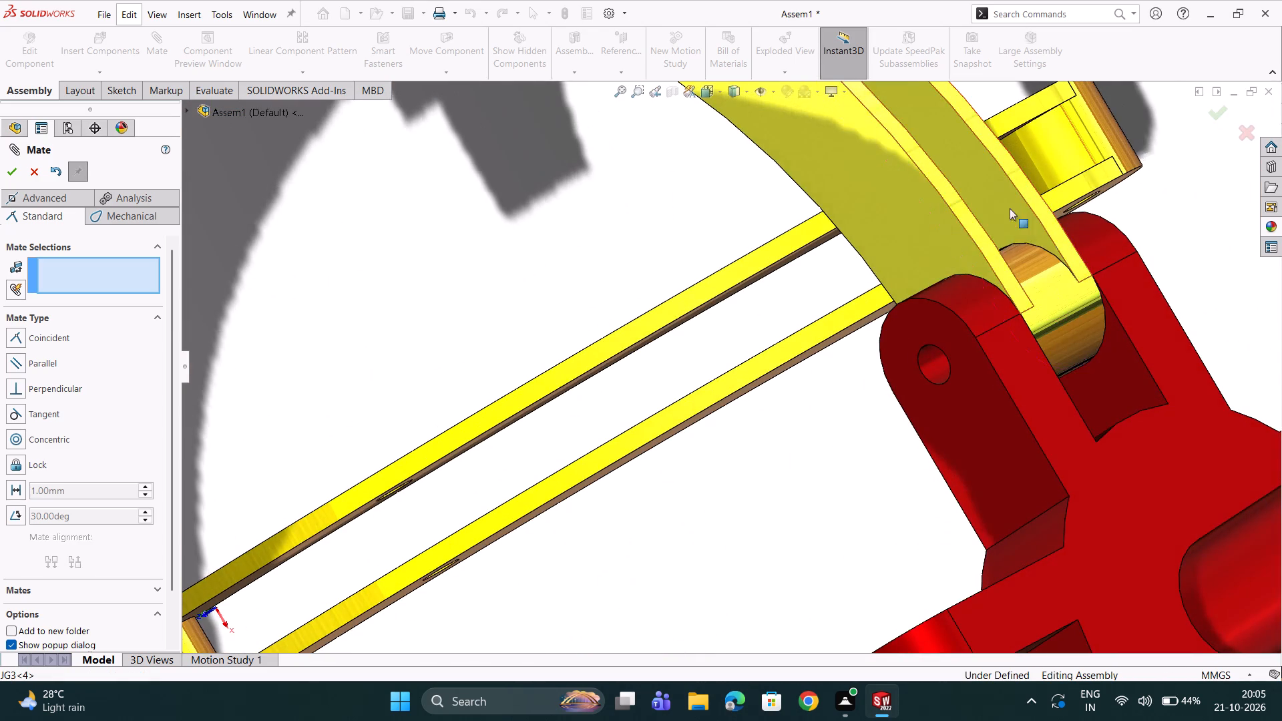
click(944, 228)
middle_drag(946, 239, 861, 332)
click(1030, 405)
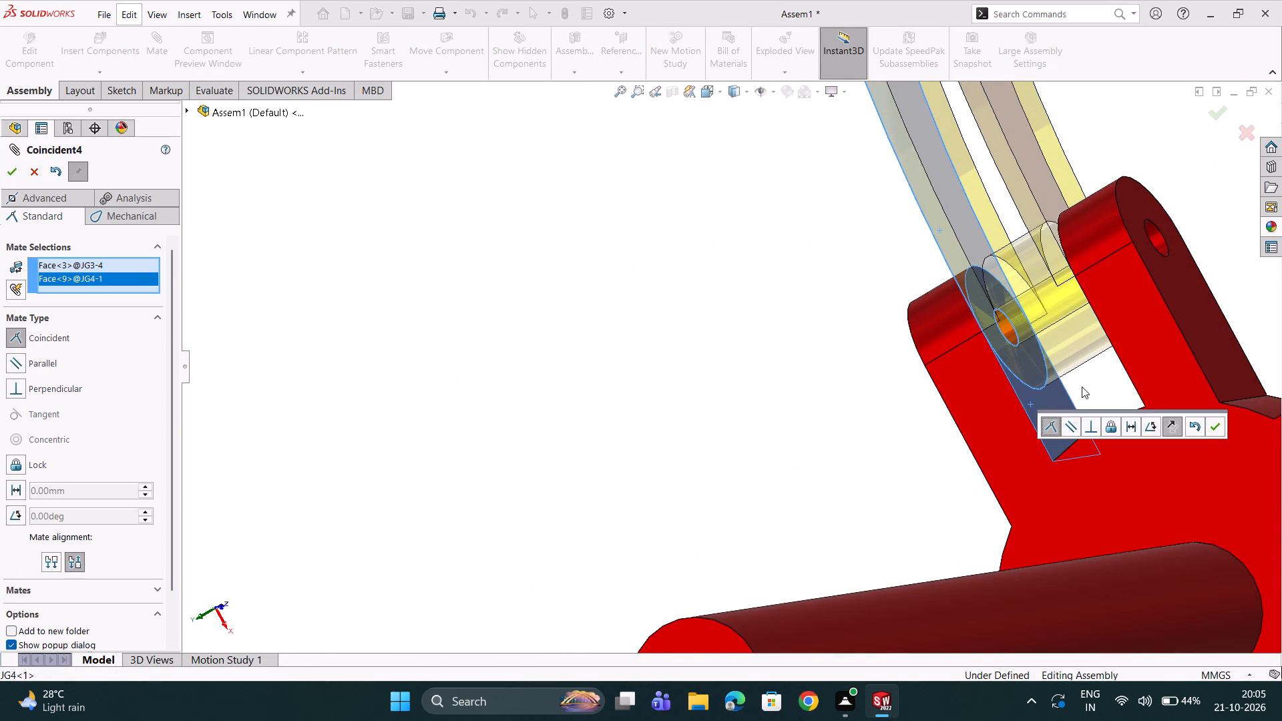
click(1212, 427)
Add a concentric mate with flipped alignment between the end hole of the JG3<2> arm and a lug hole of a free JG4 slot.
scroll(1018, 385, up, 6)
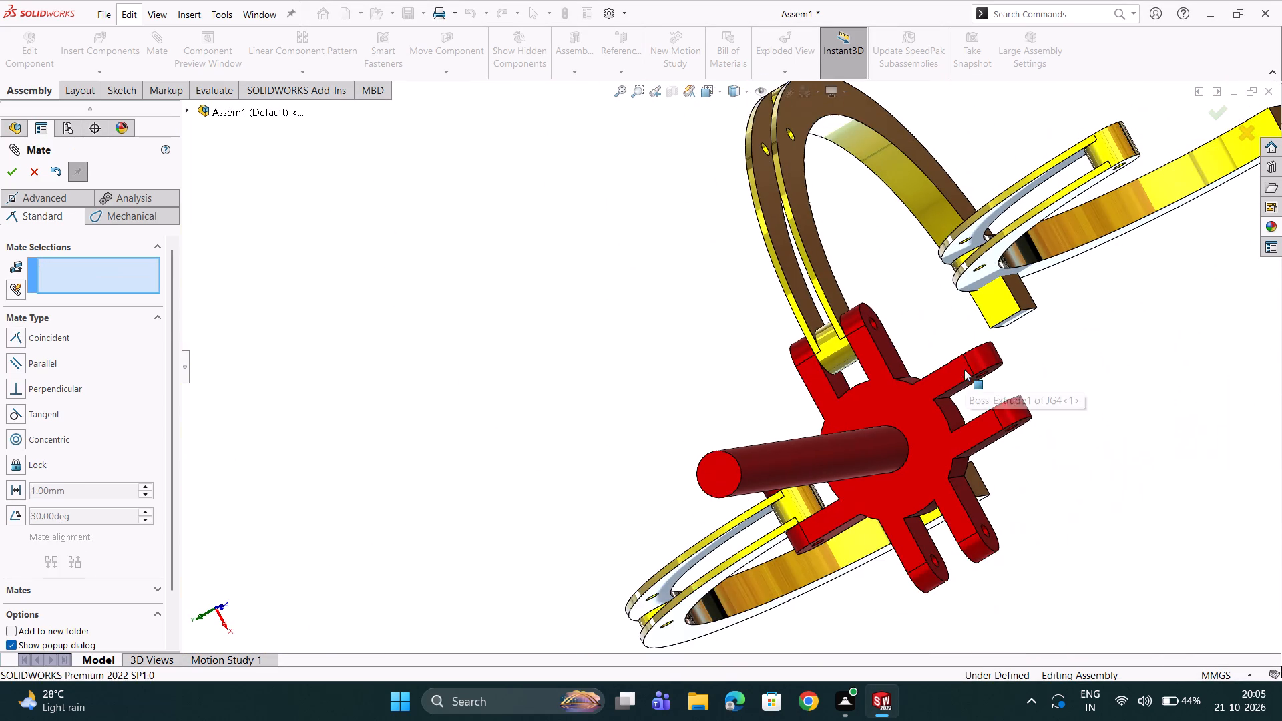
middle_drag(939, 376, 935, 300)
scroll(931, 317, up, 1)
scroll(991, 307, down, 2)
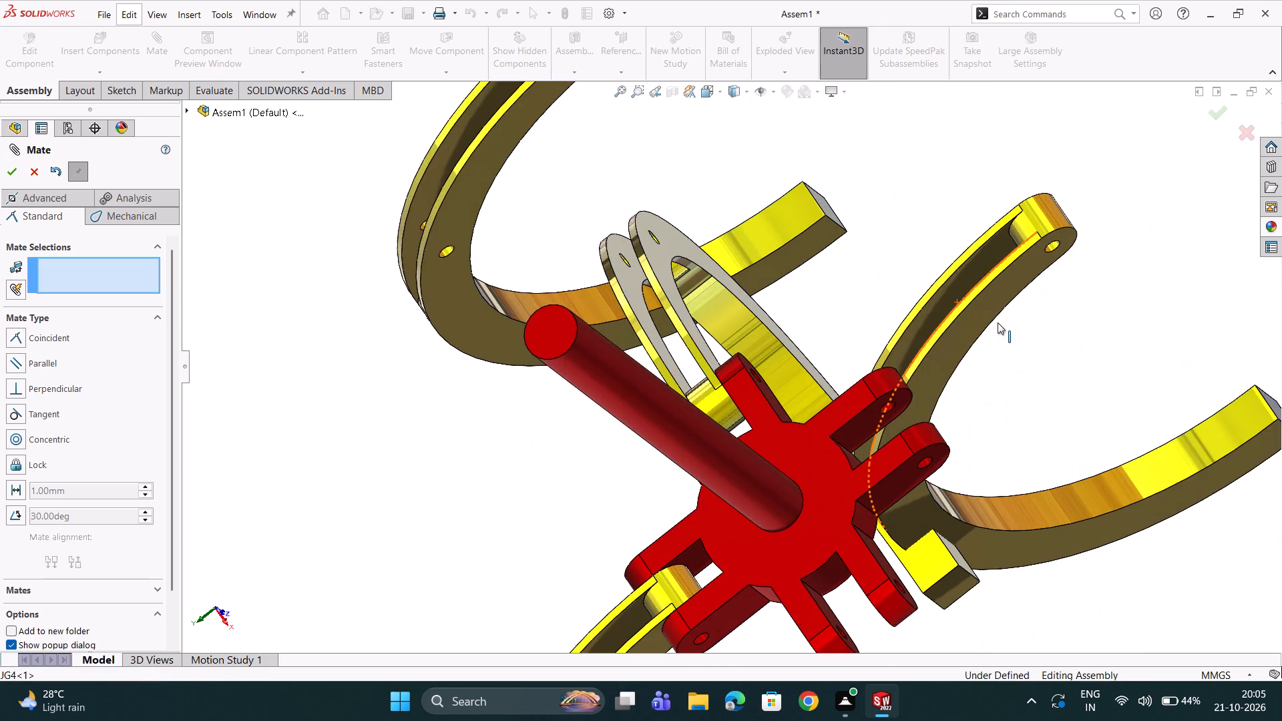
scroll(1038, 246, down, 3)
click(1011, 268)
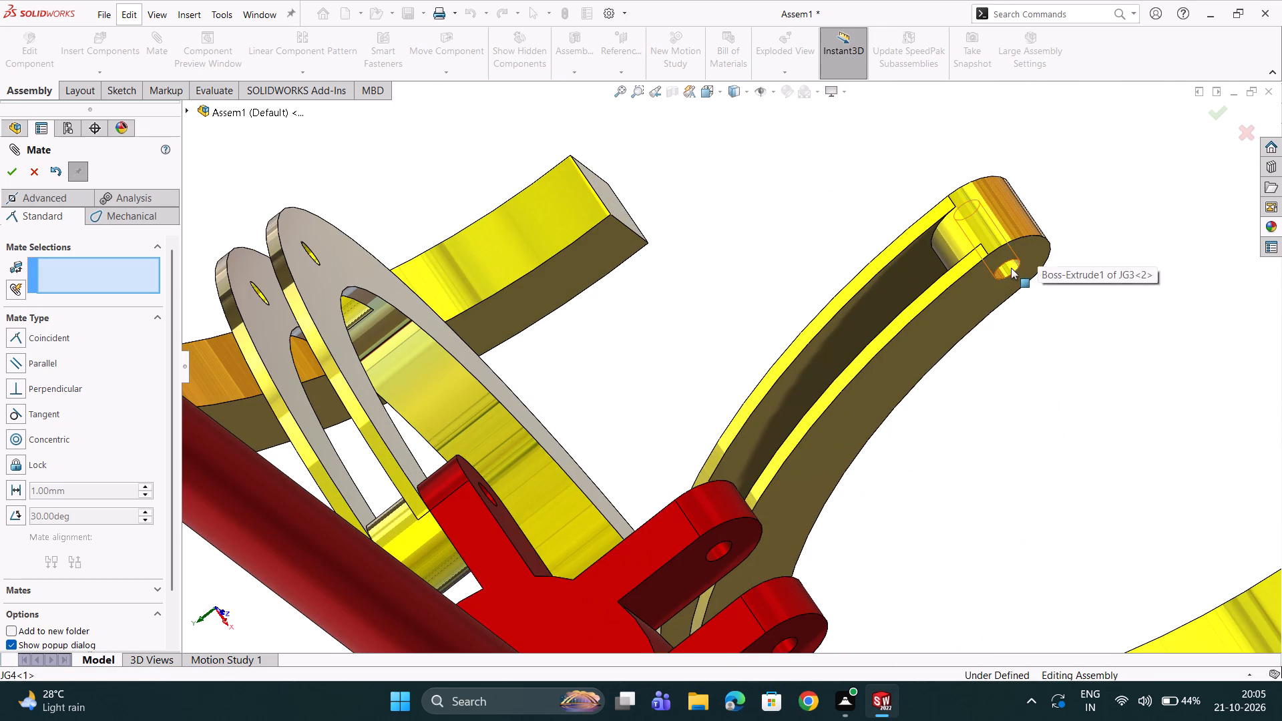
scroll(949, 310, up, 3)
scroll(885, 370, down, 2)
scroll(759, 475, down, 3)
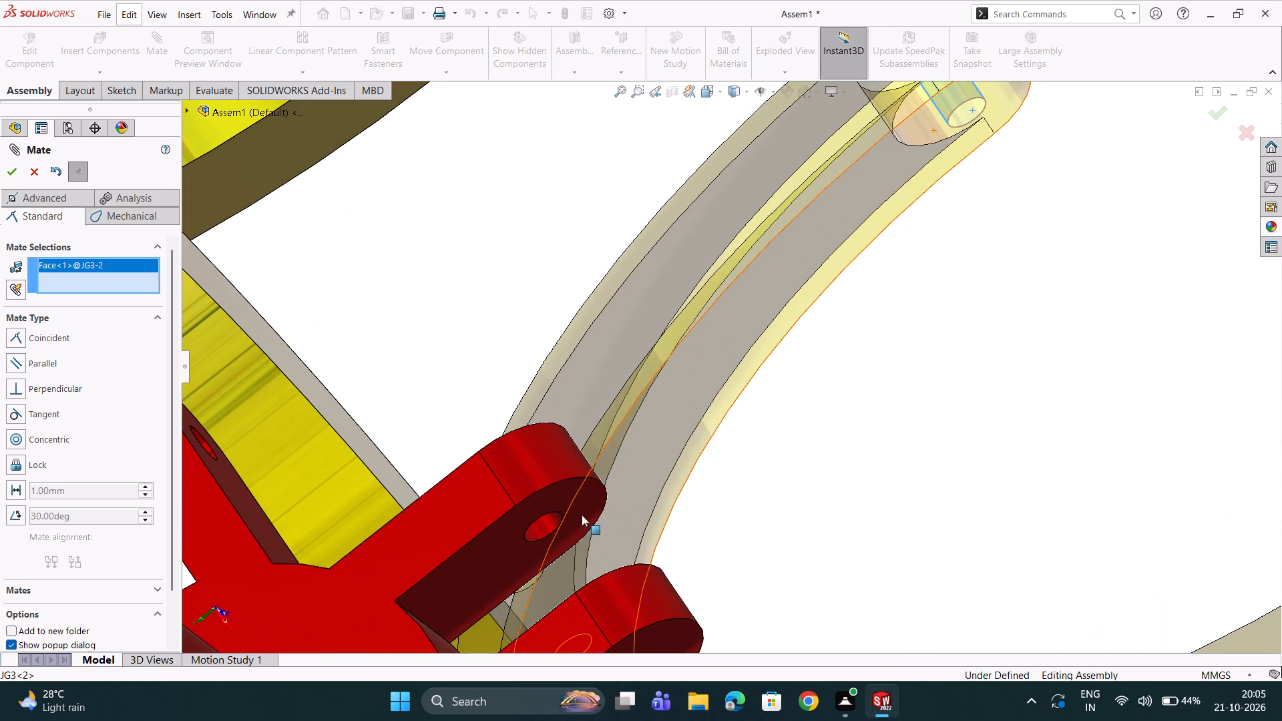
click(544, 524)
scroll(553, 517, up, 1)
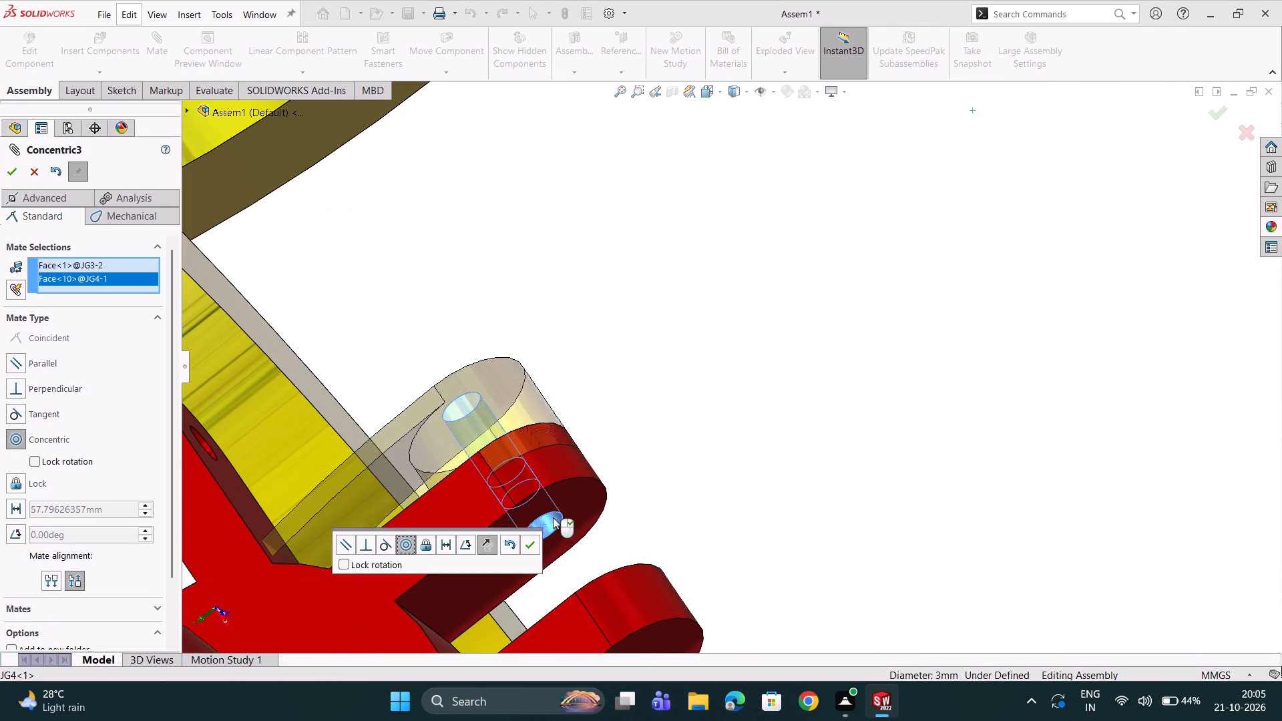
scroll(553, 517, up, 1)
click(483, 540)
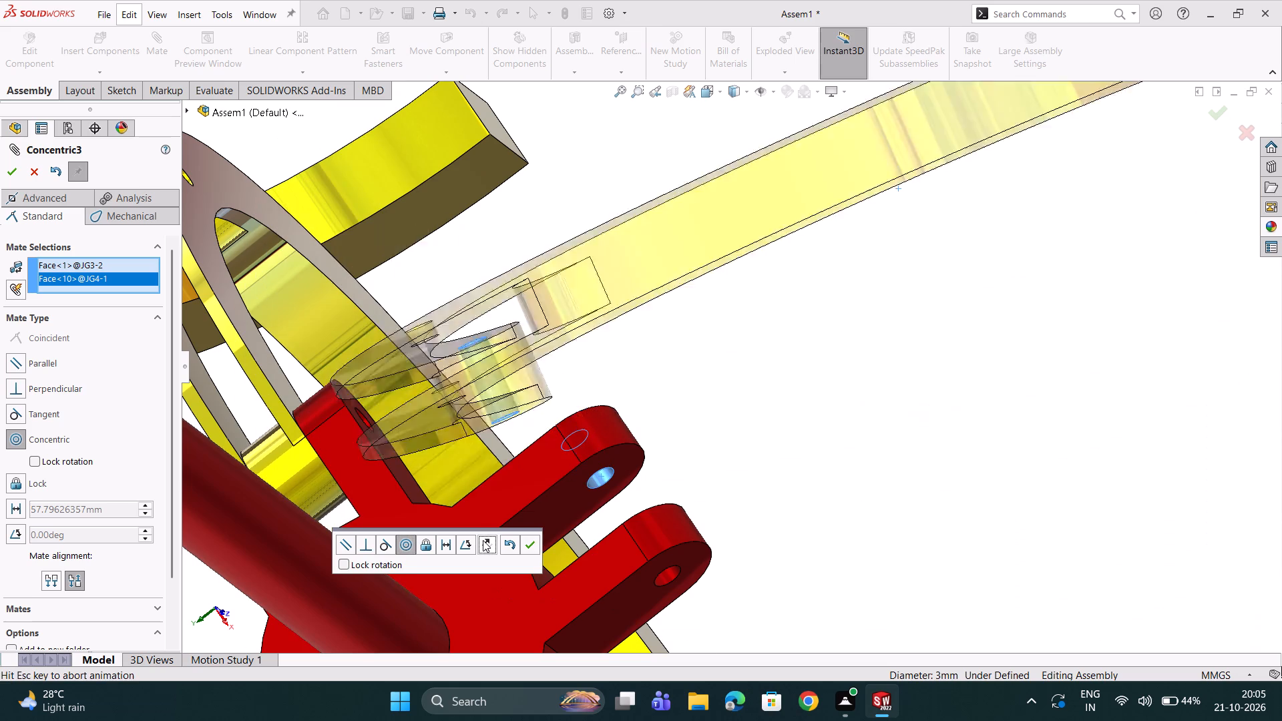
middle_drag(641, 431, 675, 417)
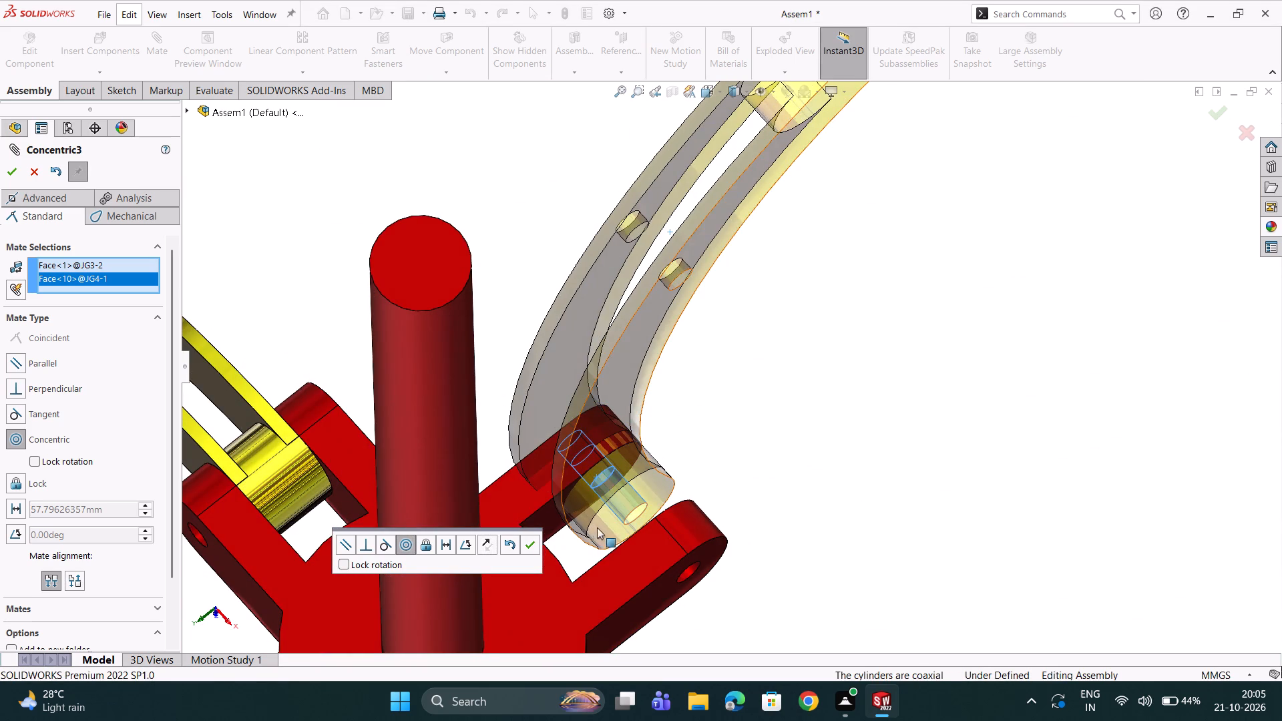
click(532, 542)
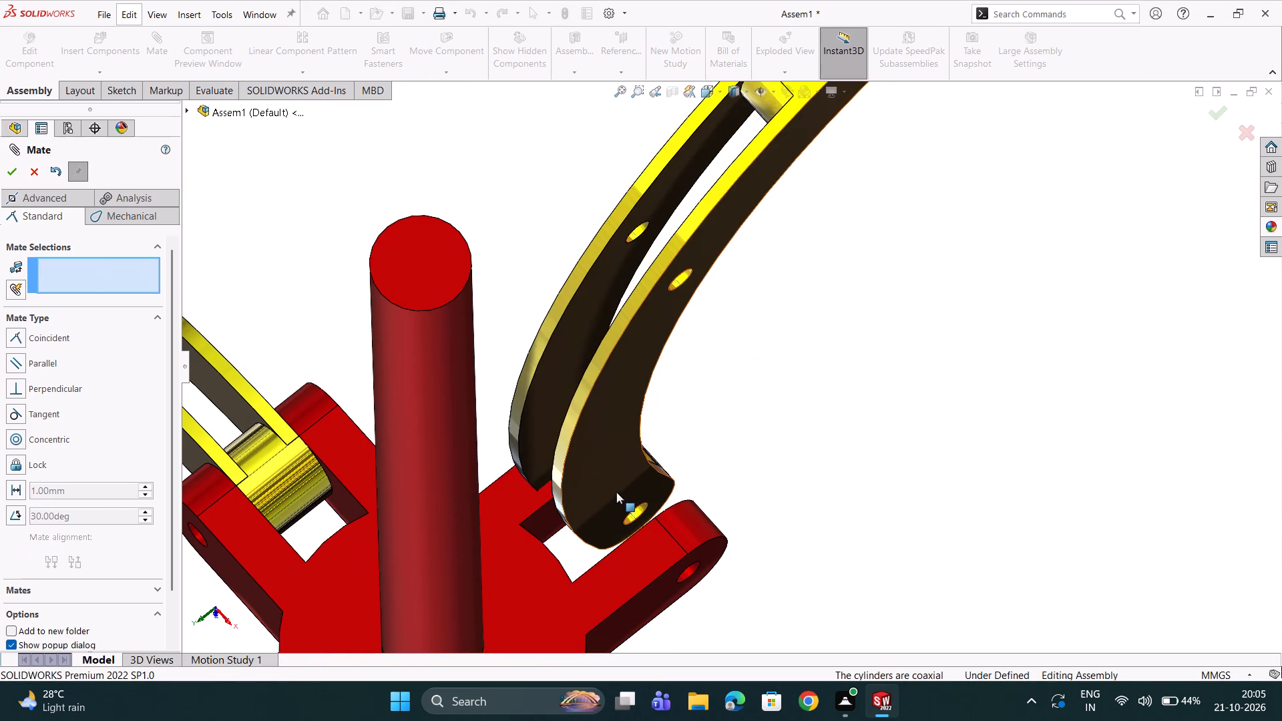
Add a coincident mate between the outer side face of the JG3<2> arm and the inner wall of its JG4 slot.
click(614, 492)
middle_drag(624, 502, 664, 589)
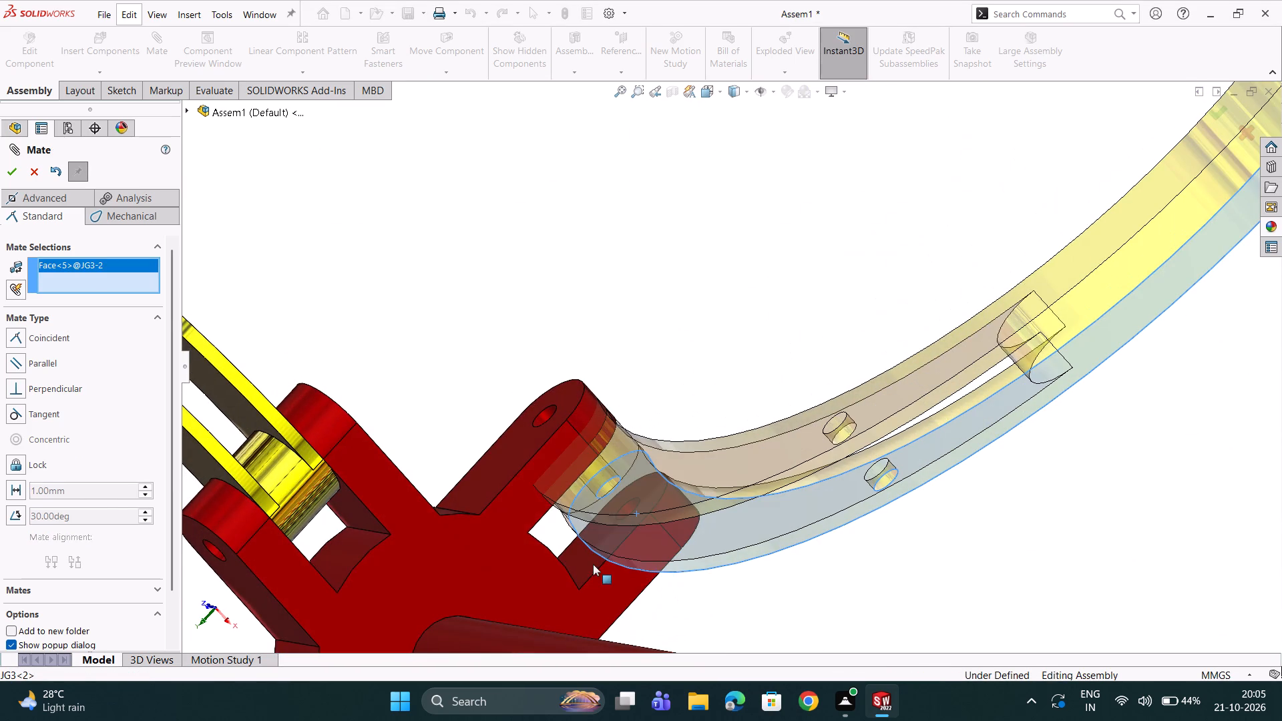
click(584, 555)
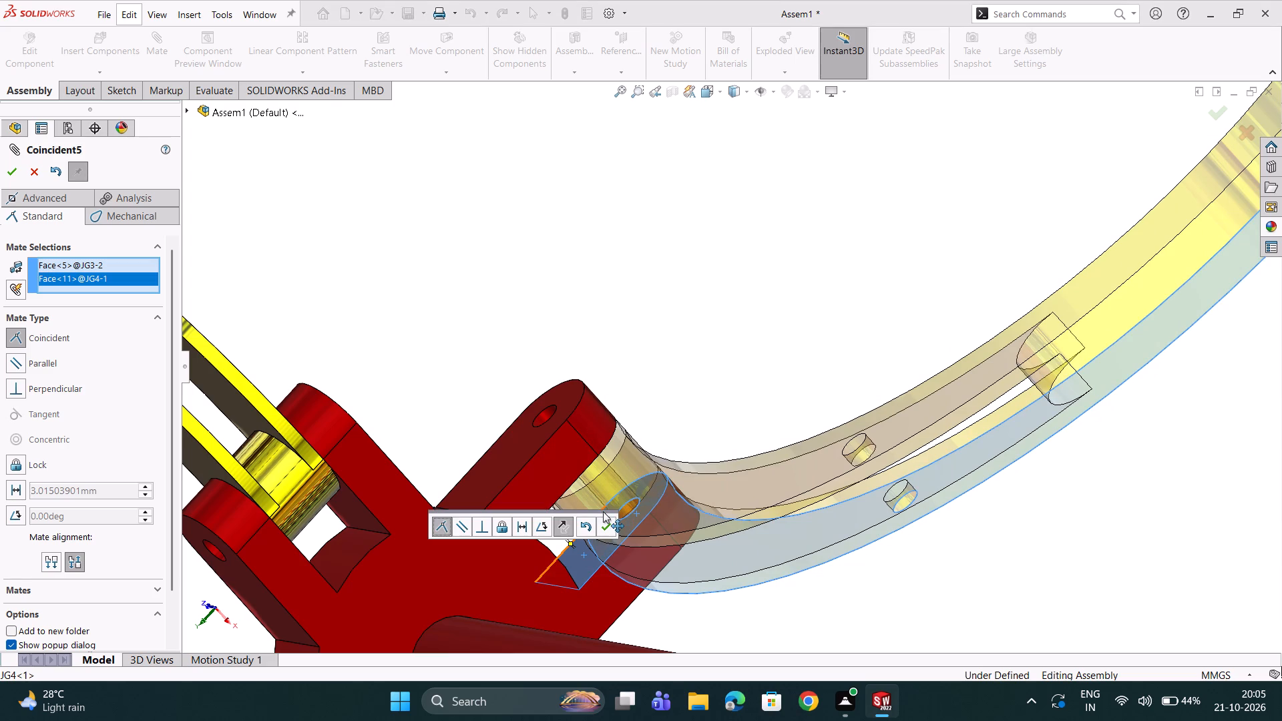
click(598, 523)
Add a second coincident mate between the other side face of the JG3<2> arm and the opposite wall of its JG4 slot.
middle_drag(604, 487, 599, 469)
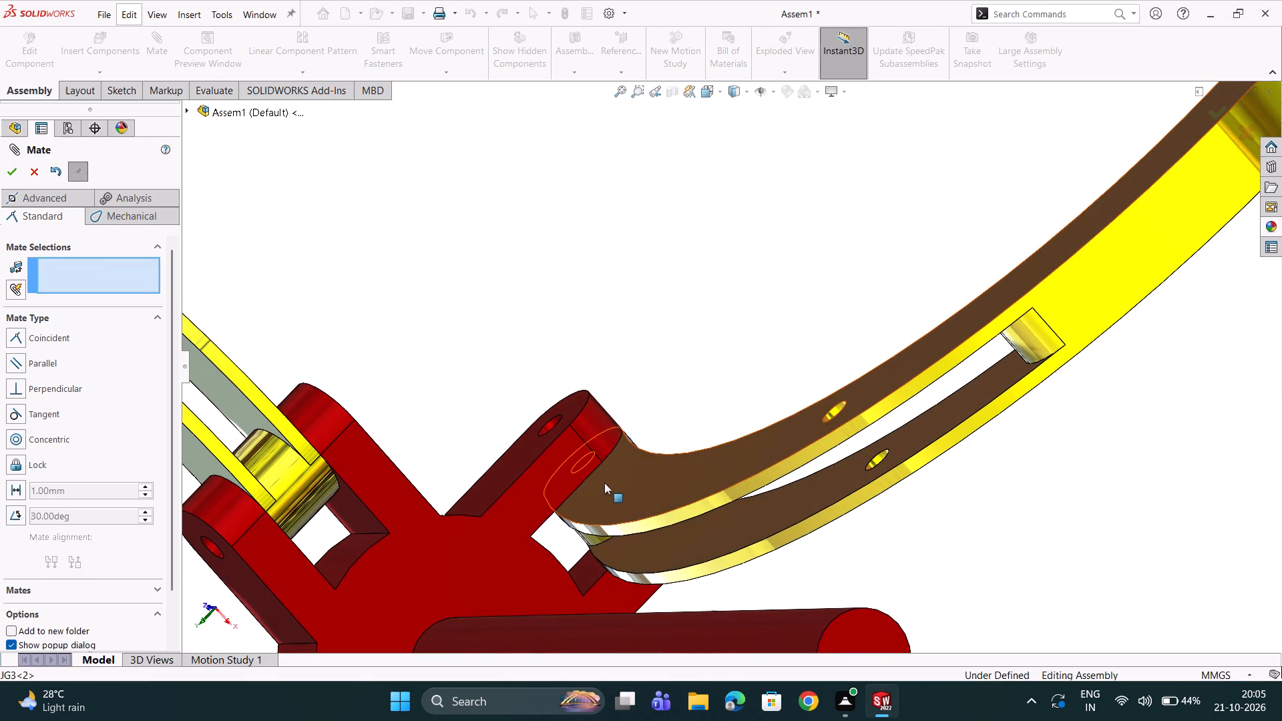
double_click(604, 483)
middle_drag(604, 481, 570, 407)
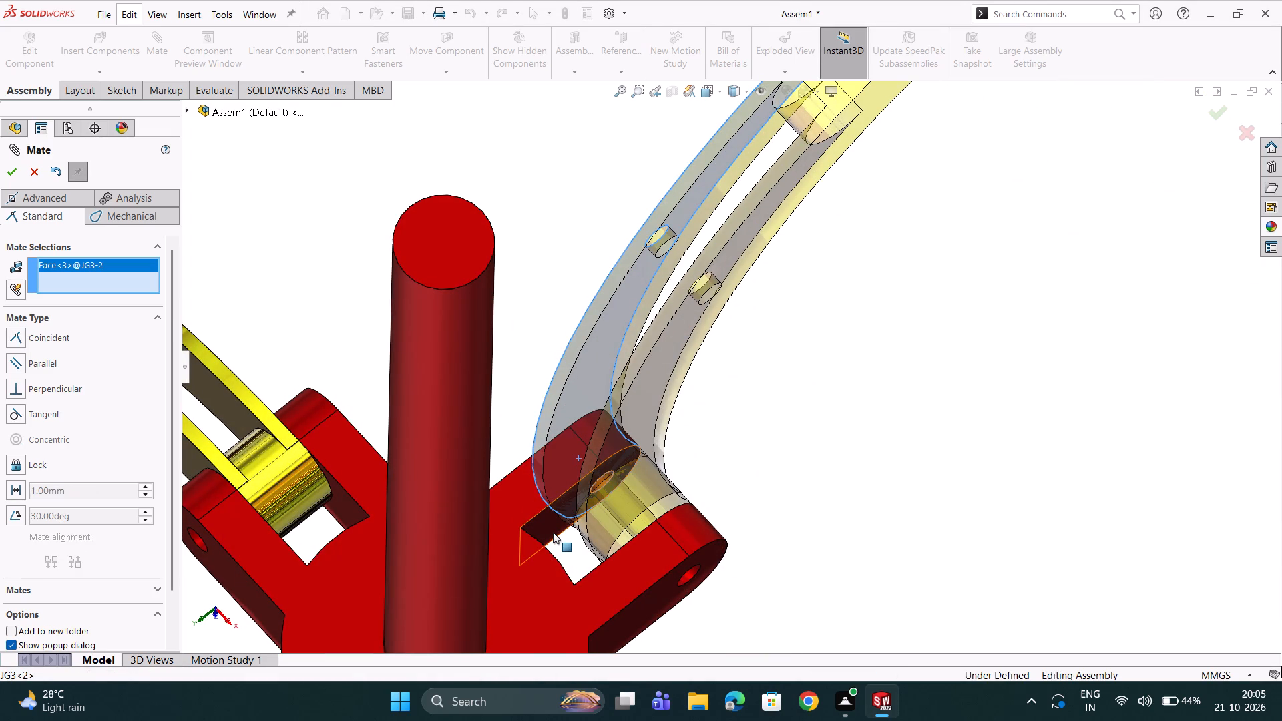
click(553, 532)
click(536, 552)
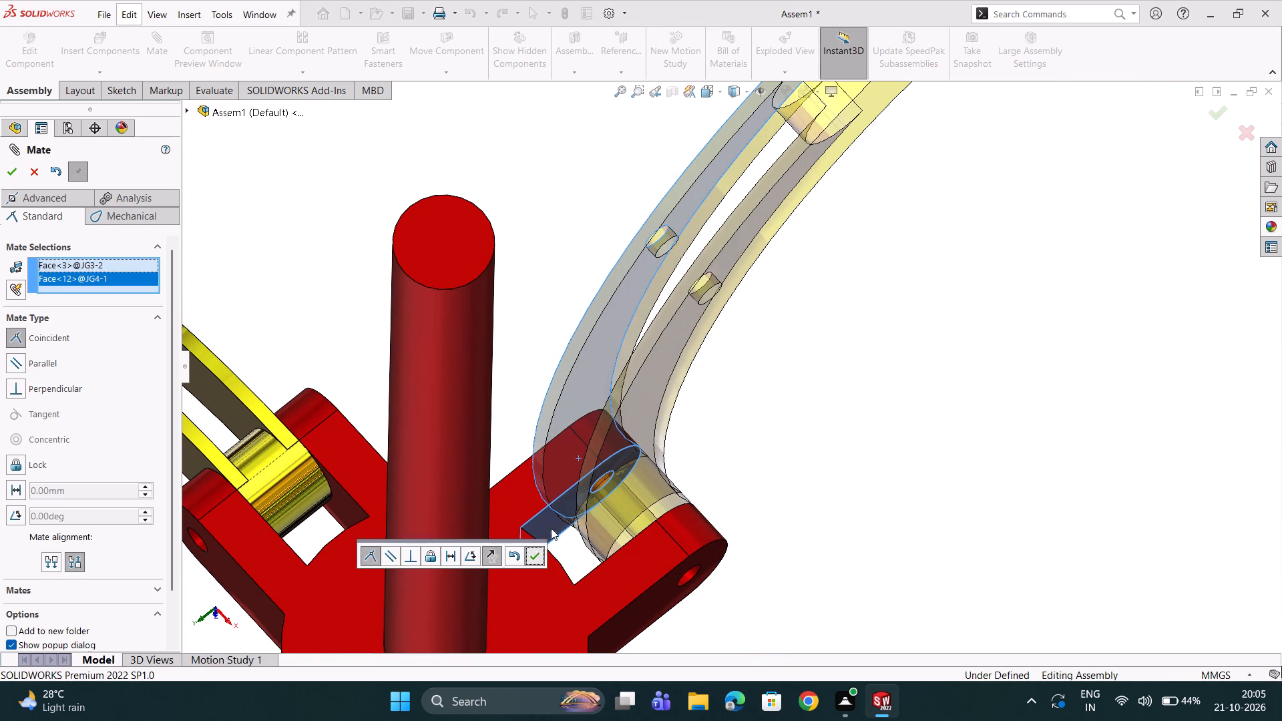
Swing the JG3<2> arm down around its lug hole so that it curves below the JG4 base.
scroll(581, 483, up, 4)
middle_drag(620, 458, 620, 381)
scroll(620, 432, up, 2)
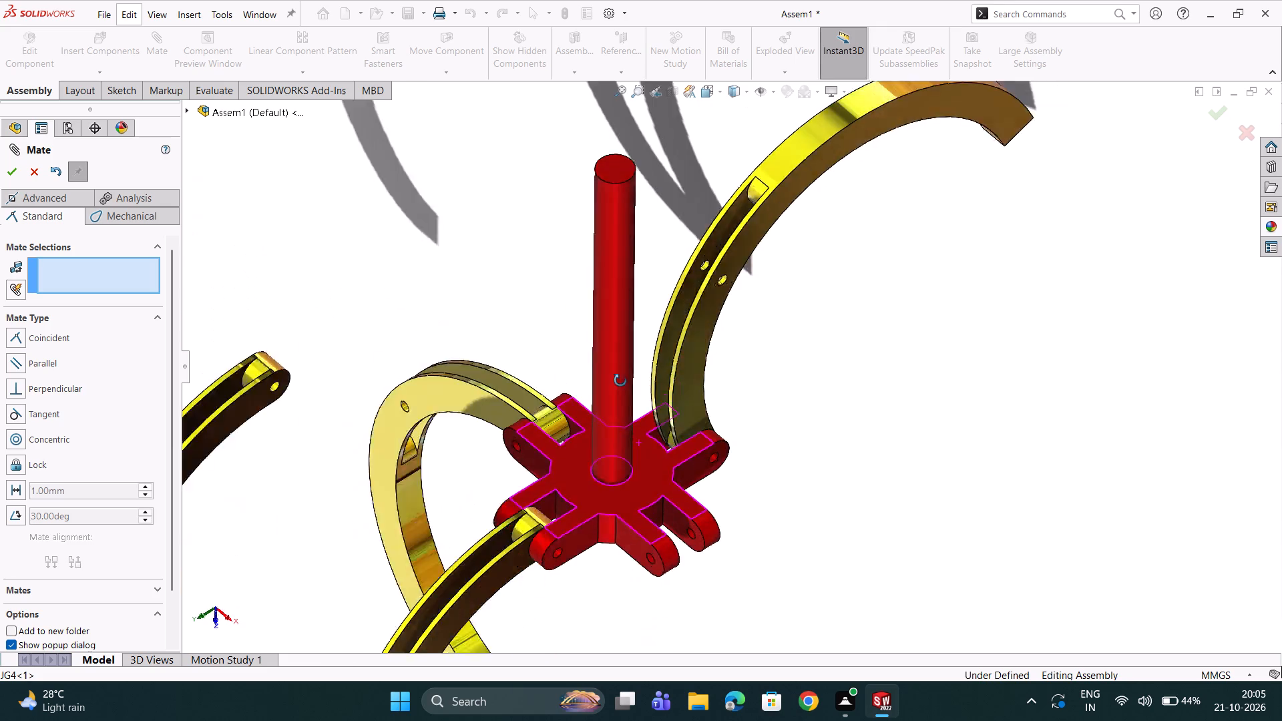
middle_drag(620, 381, 620, 381)
scroll(736, 344, up, 2)
scroll(736, 326, down, 3)
scroll(741, 311, up, 3)
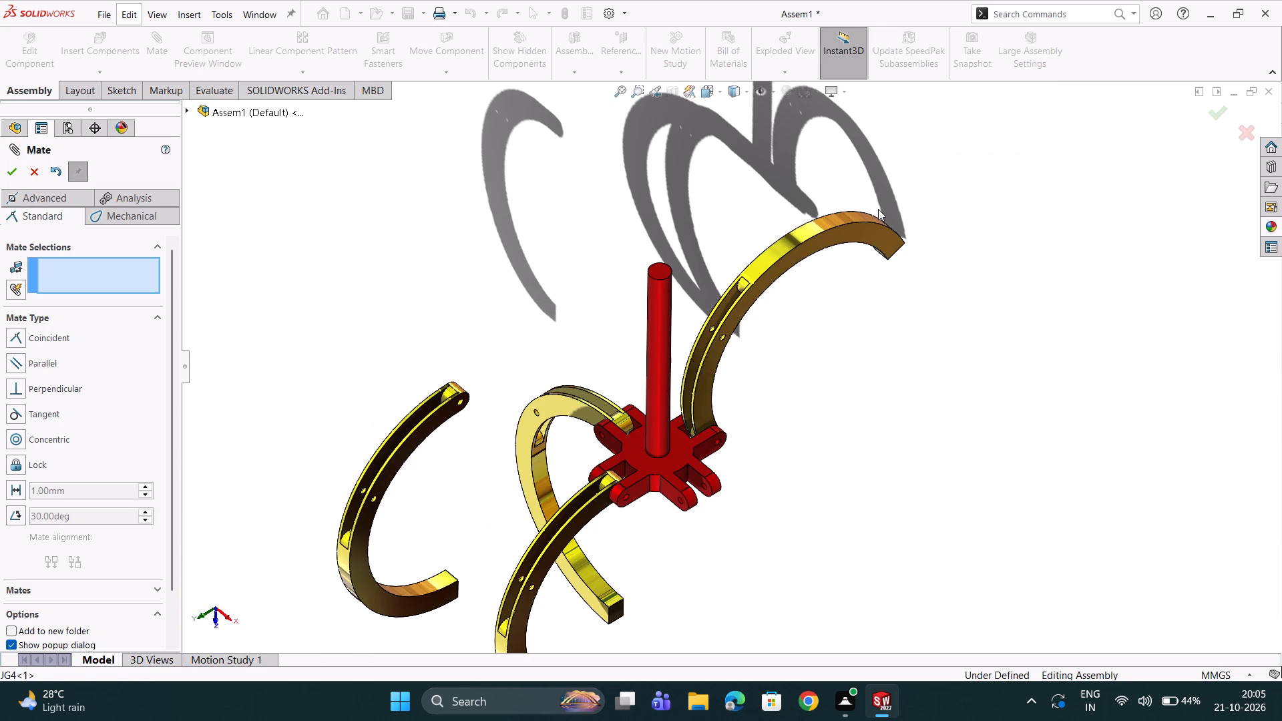
drag(864, 222, 921, 569)
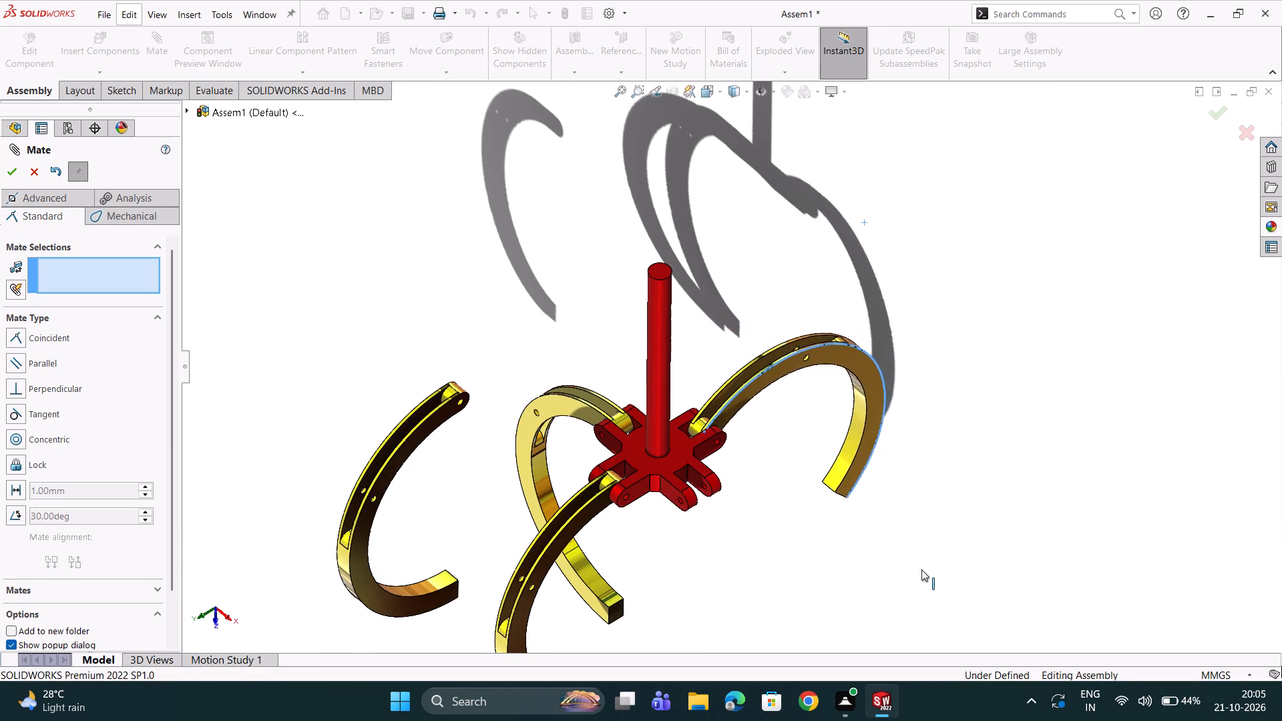
drag(921, 569, 822, 696)
Add a concentric mate with flipped alignment between the end hole of the JG3<3> arm and a lug hole of the last free JG4 slot.
scroll(441, 415, down, 2)
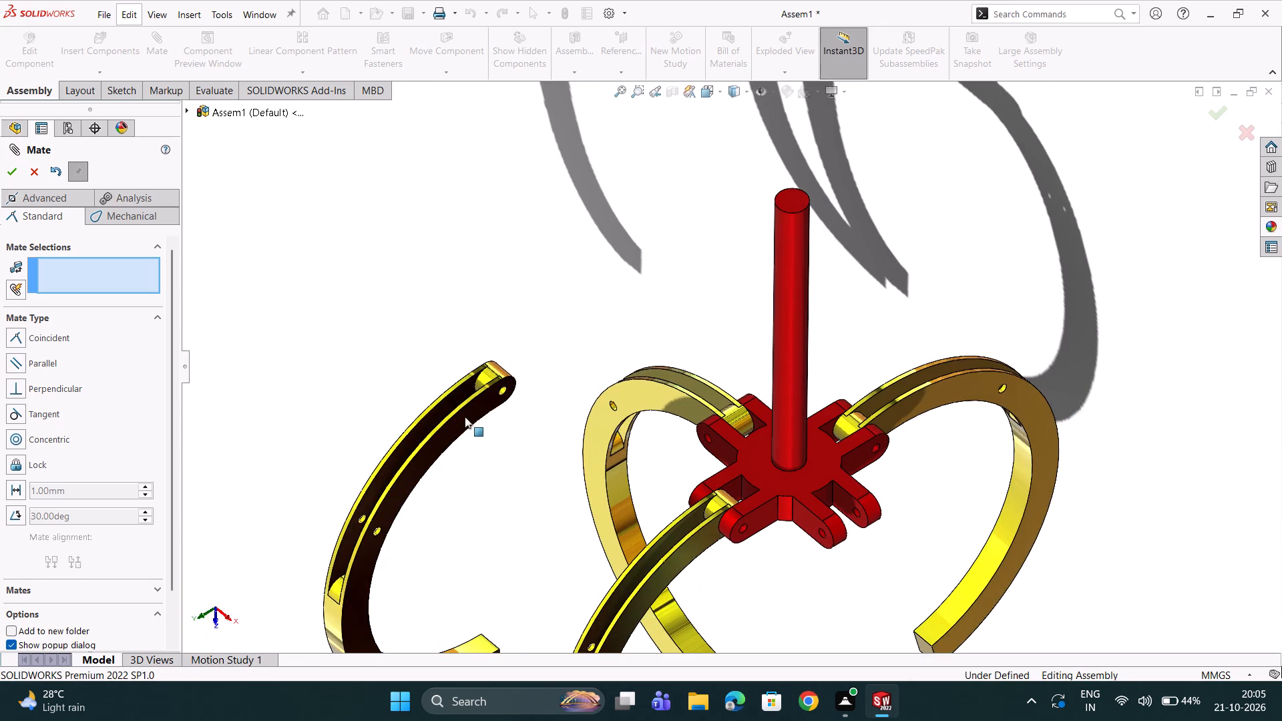
scroll(510, 397, down, 5)
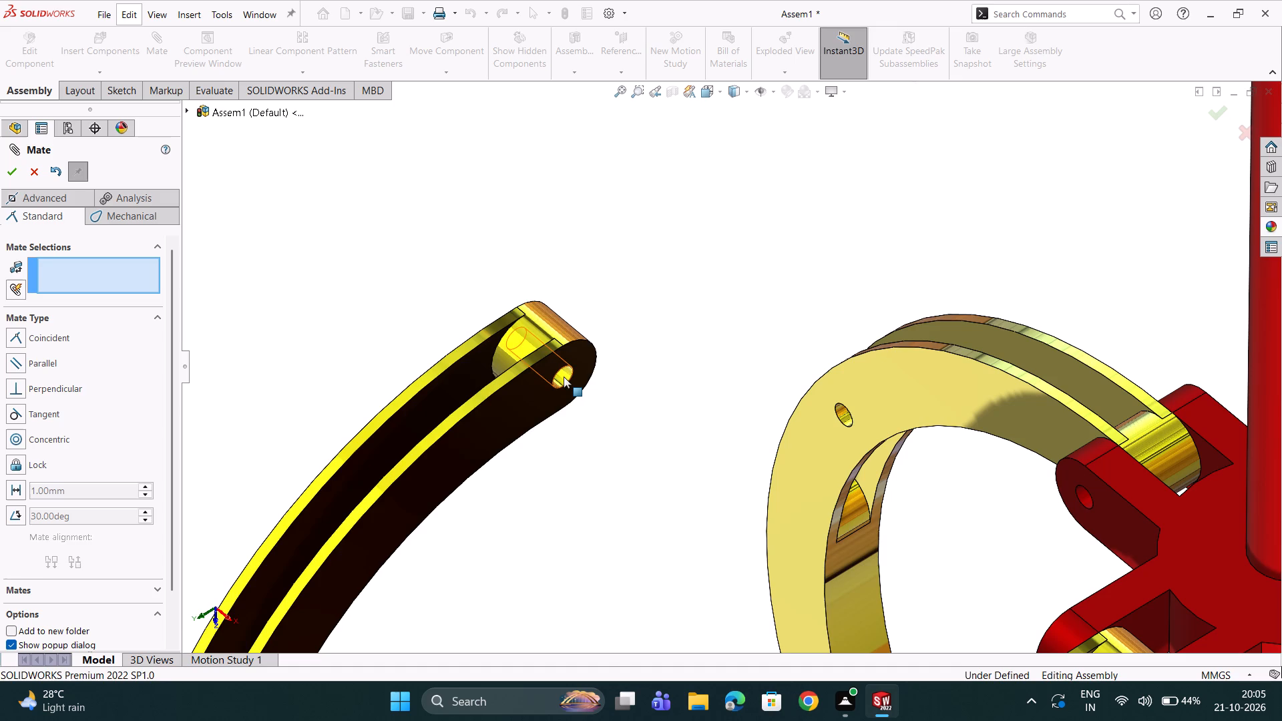
click(564, 377)
scroll(586, 393, up, 7)
scroll(867, 529, up, 1)
scroll(873, 521, down, 2)
scroll(902, 442, down, 2)
middle_drag(909, 442, 953, 448)
scroll(893, 393, down, 3)
scroll(753, 381, down, 4)
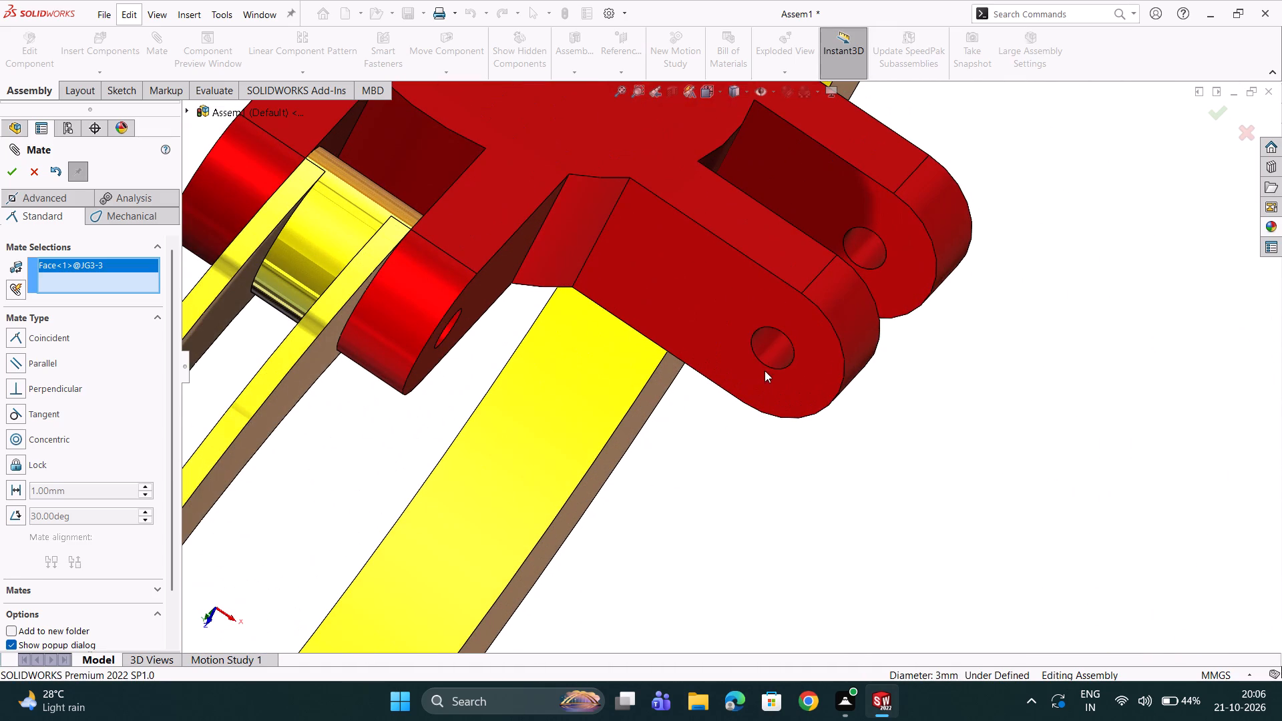
click(768, 352)
scroll(768, 352, up, 2)
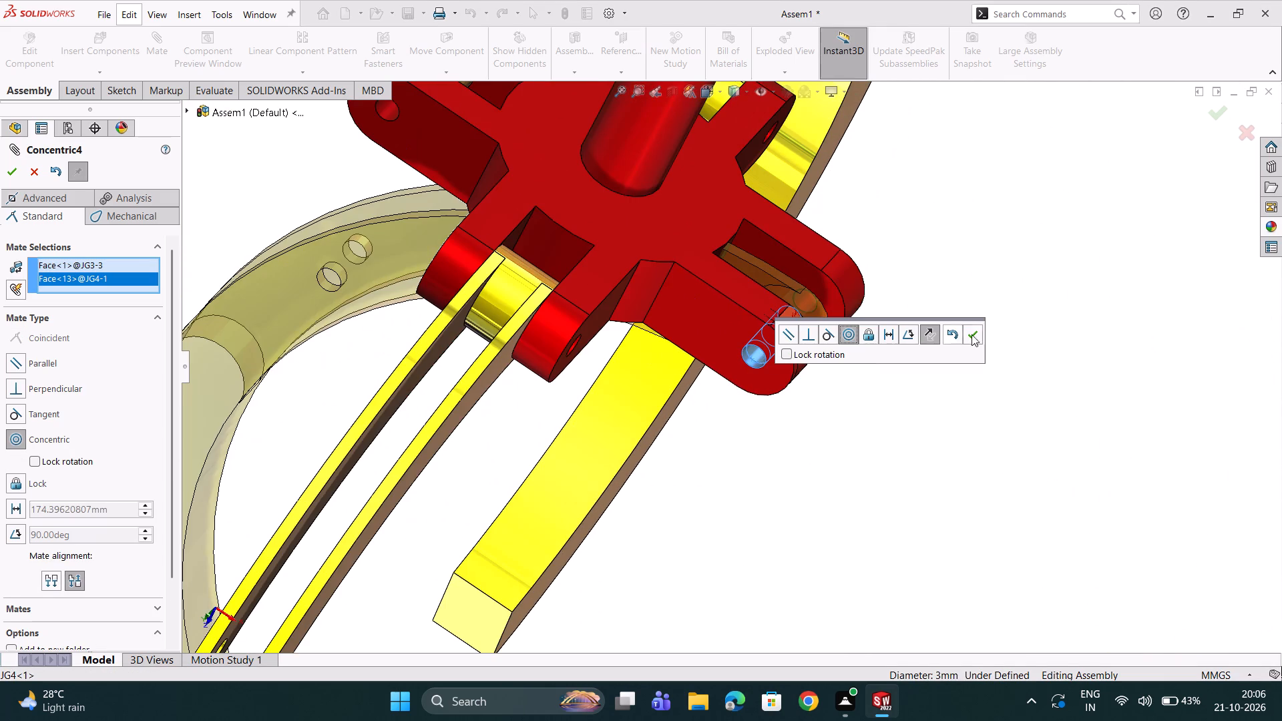
double_click(923, 331)
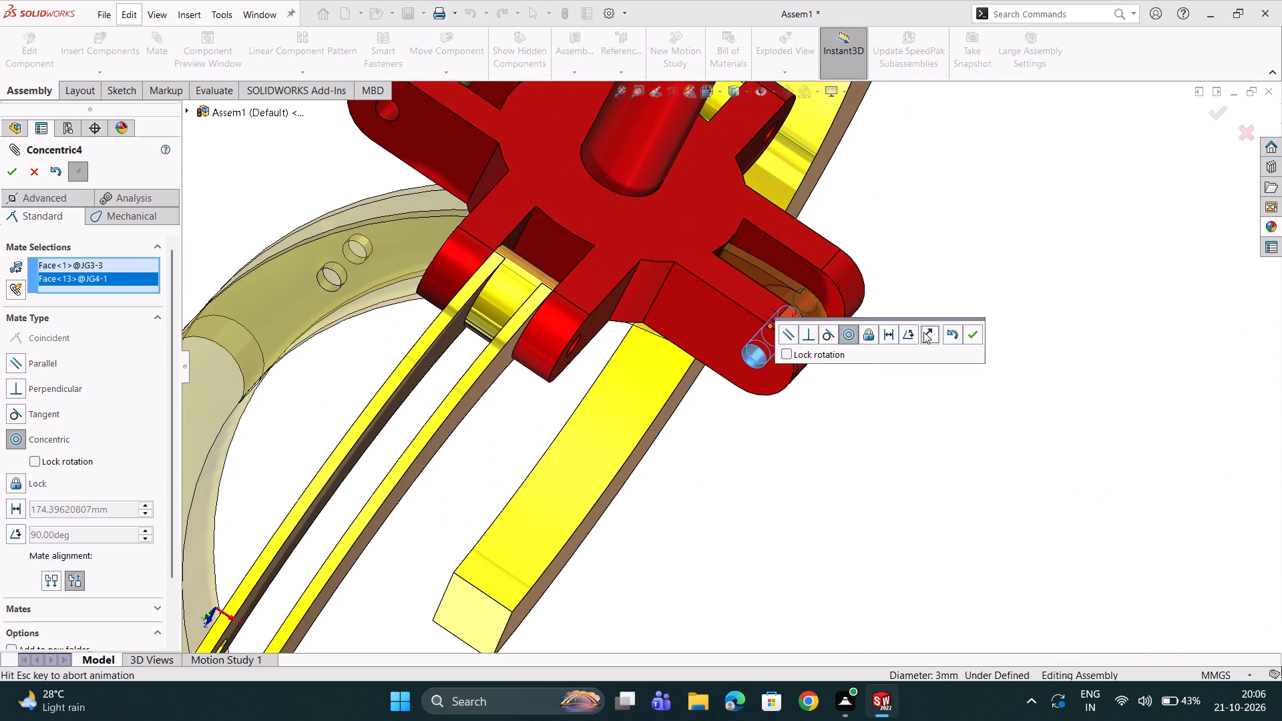
click(971, 340)
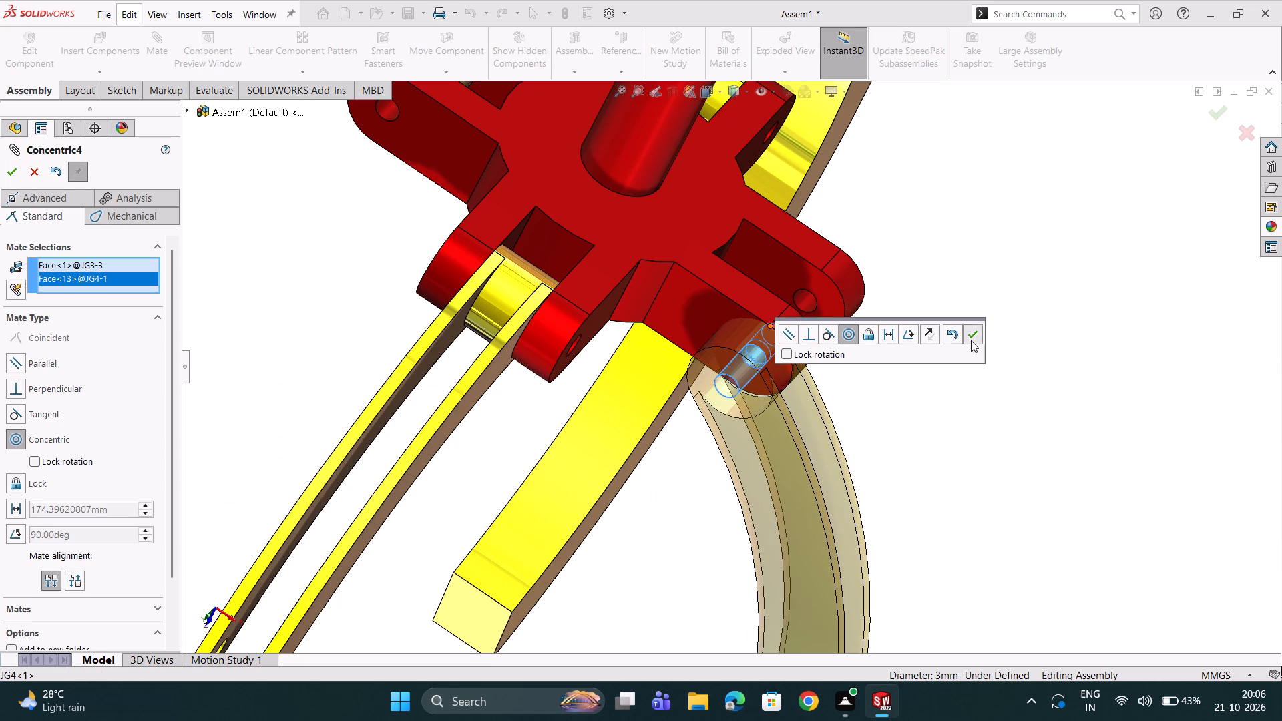
Add a coincident mate between the outer side face of the JG3<3> arm and an inner wall of its JG4 slot.
scroll(779, 404, down, 2)
click(749, 390)
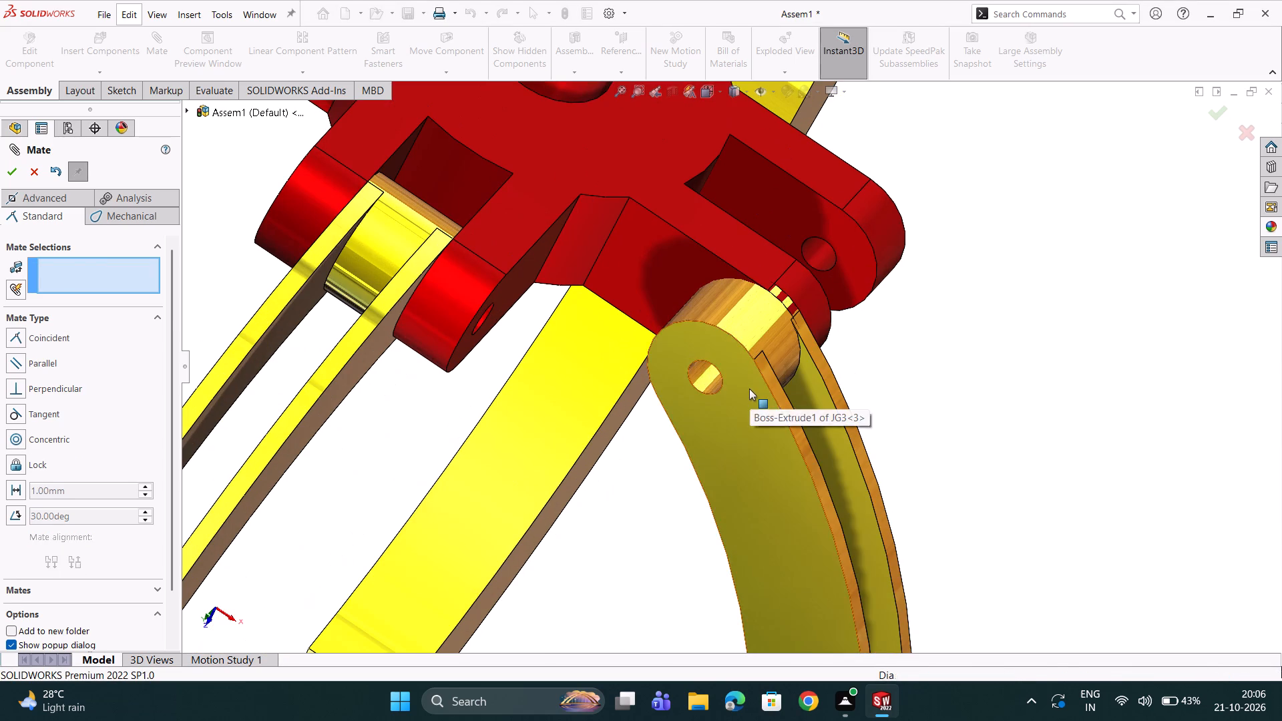
middle_drag(756, 380, 598, 397)
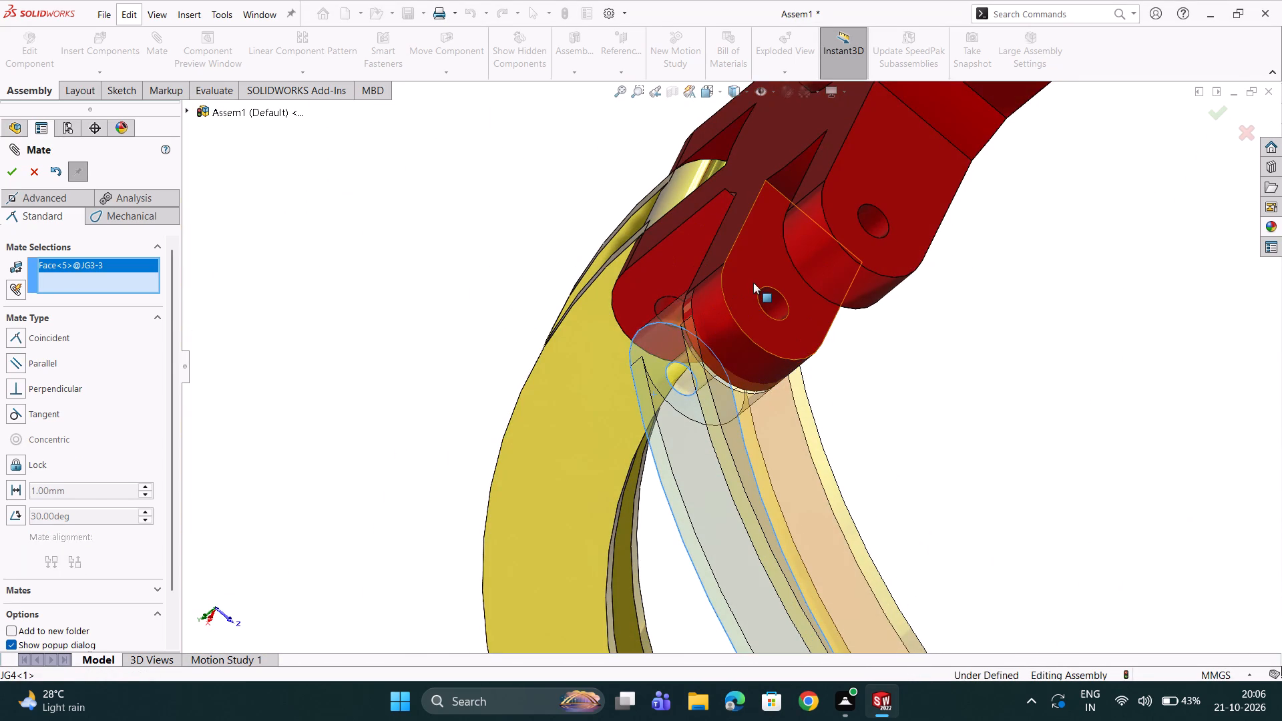
click(753, 282)
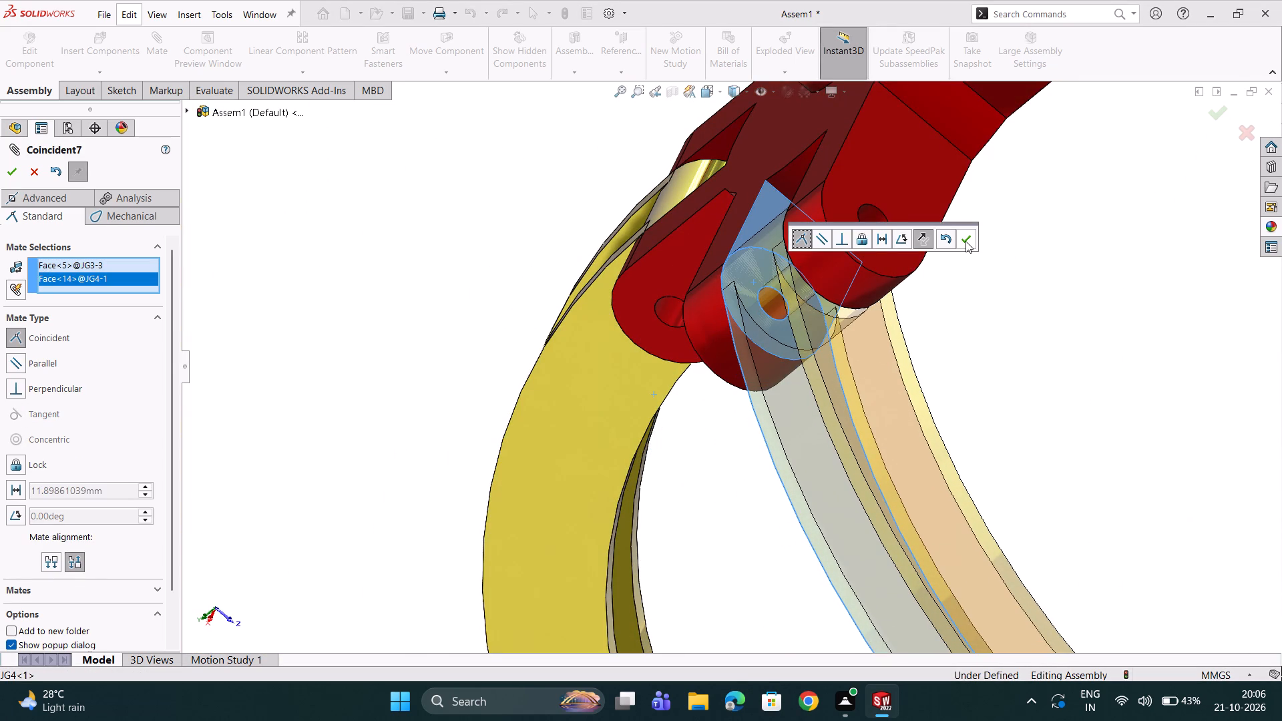
click(964, 240)
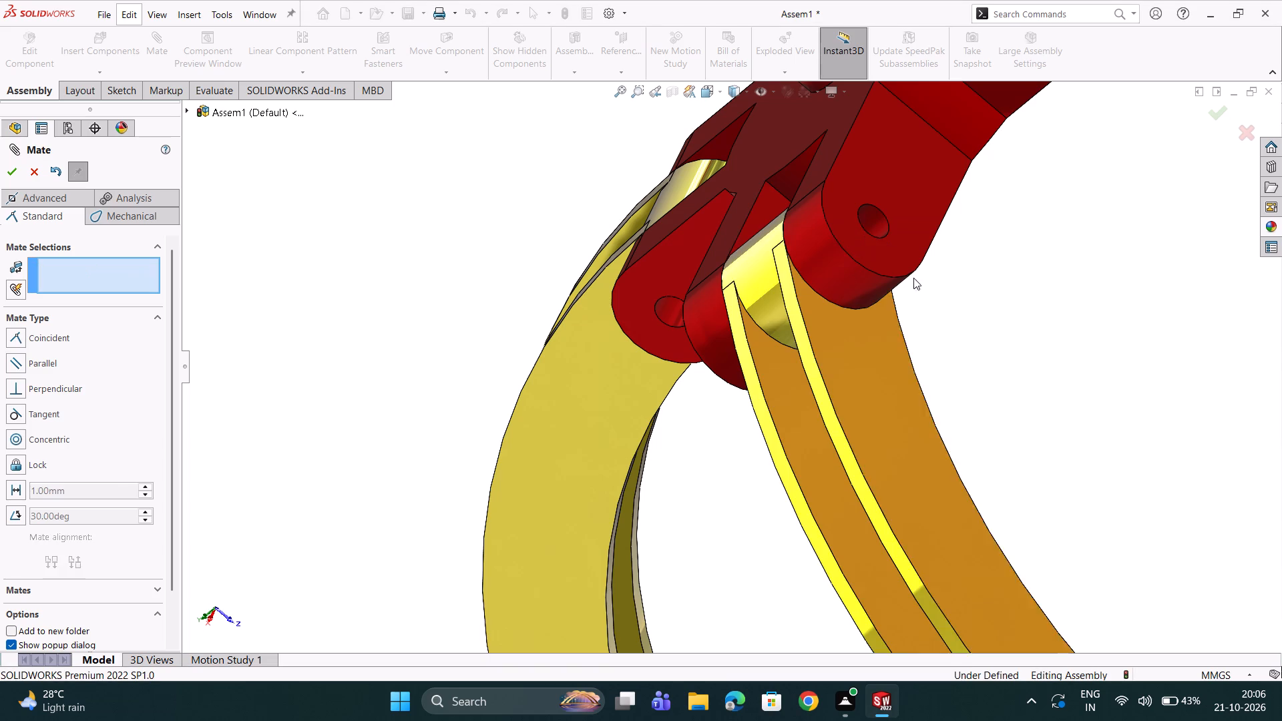
Add a second coincident mate between the other side face of the JG3<3> arm and the opposite wall of its JG4 slot.
scroll(868, 327, down, 1)
click(856, 334)
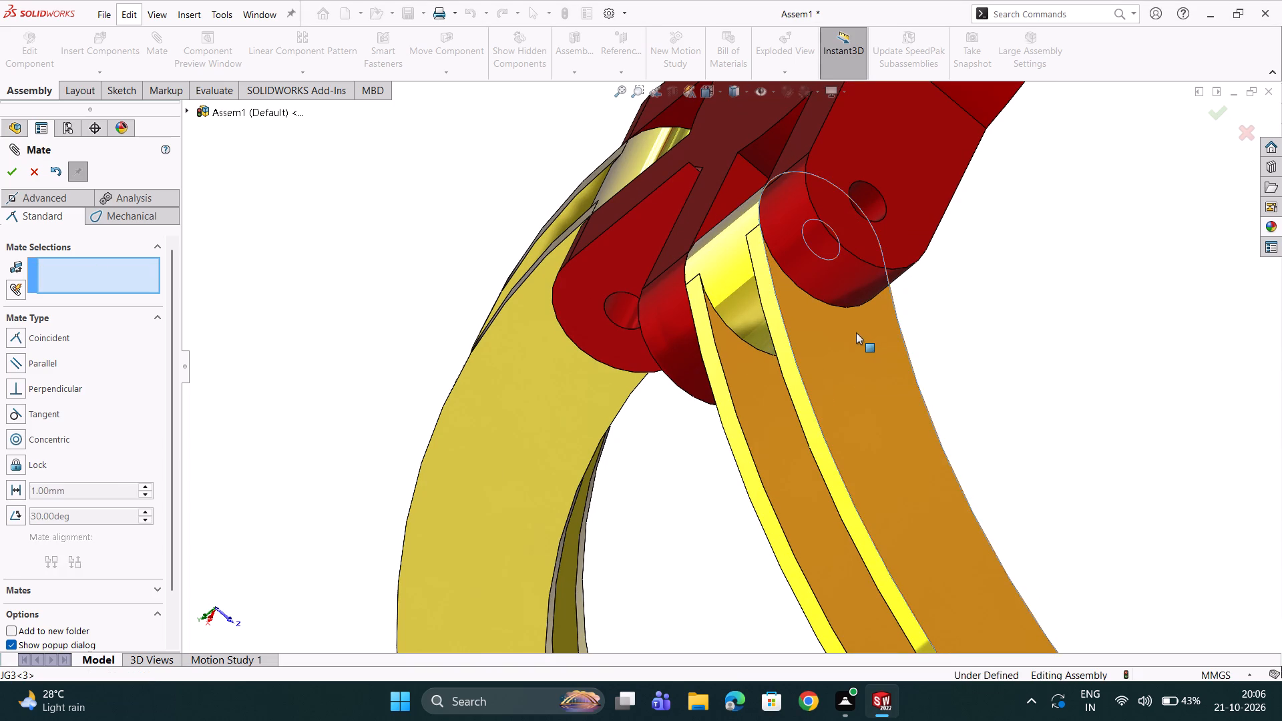
middle_drag(871, 330, 1011, 297)
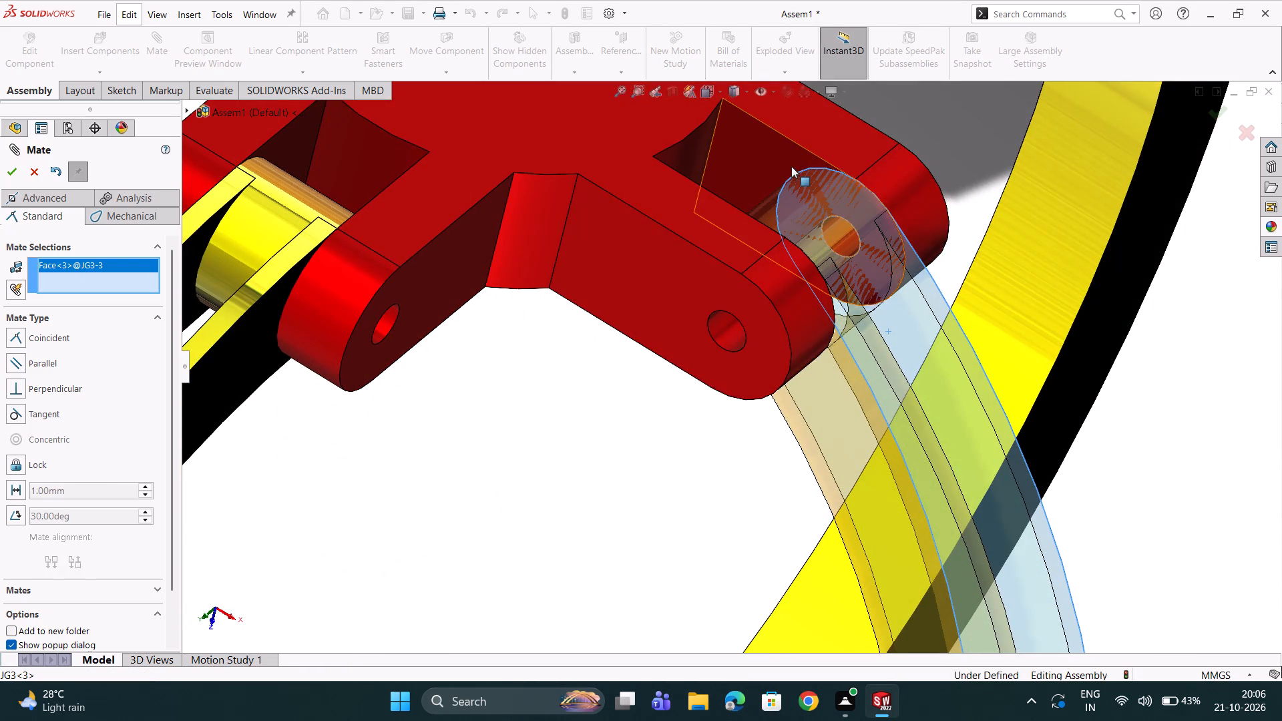
click(791, 167)
click(972, 148)
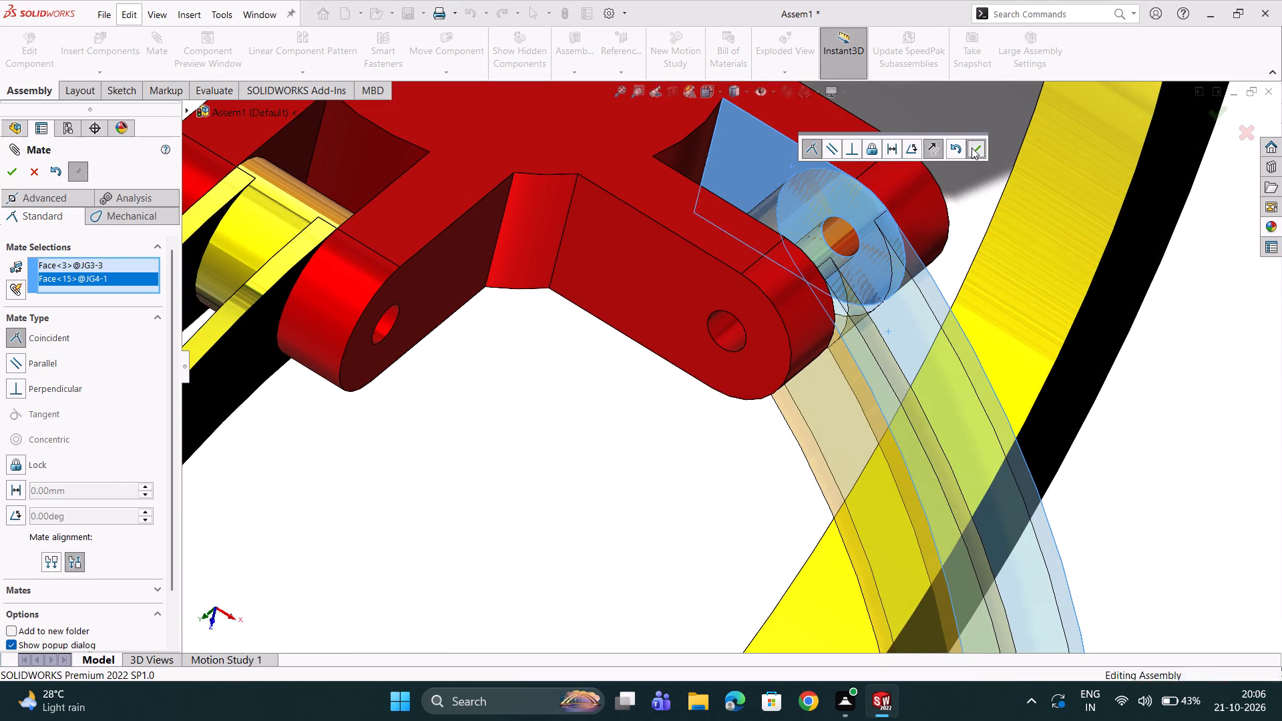
Swing the JG3<3> arm outward around its lug hole, away from the opposite arm.
scroll(883, 196, up, 9)
middle_drag(847, 248, 856, 259)
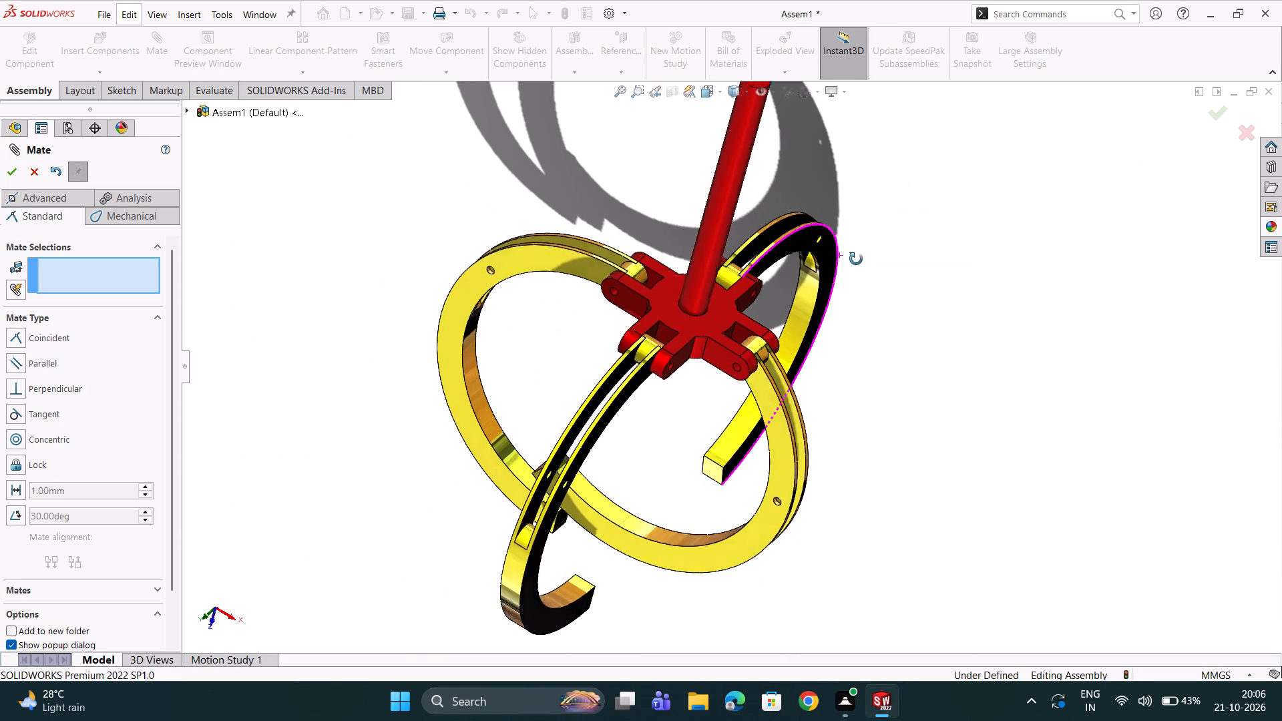
middle_drag(856, 259, 869, 268)
scroll(830, 358, up, 3)
scroll(812, 370, down, 4)
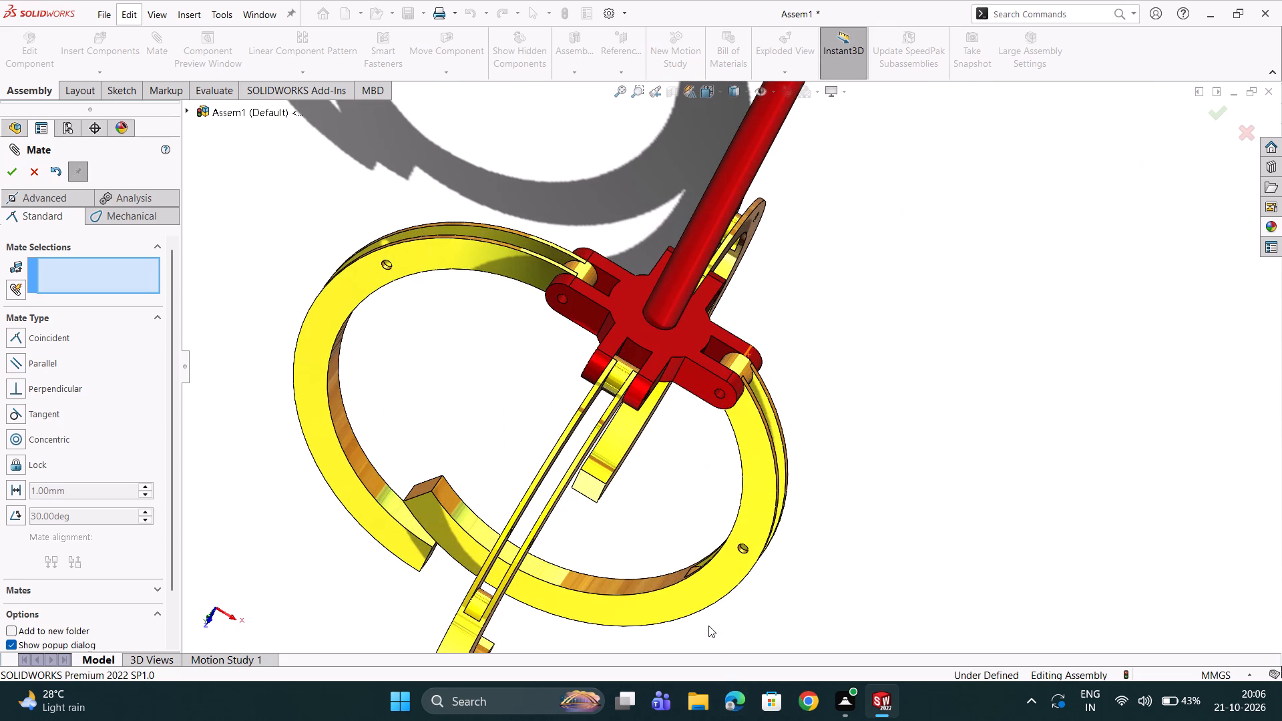
drag(638, 612, 891, 645)
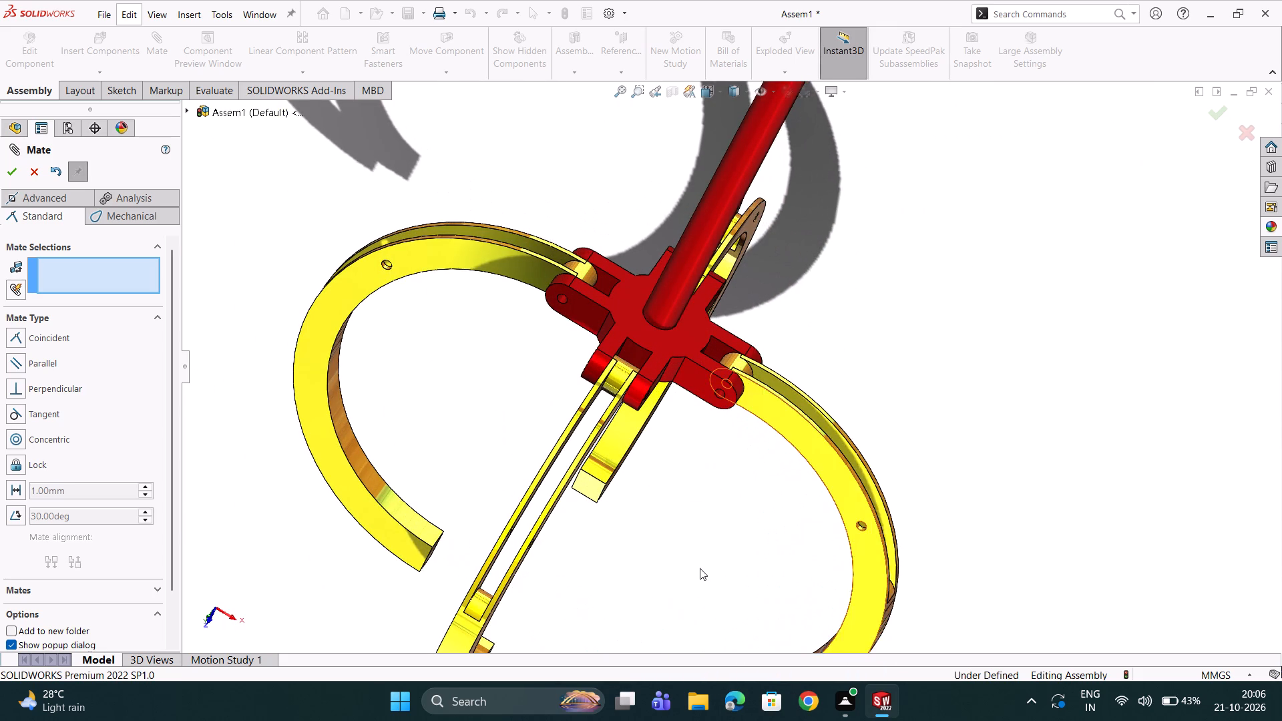
Examine the arrangement of the four JG3 arms around the JG4 base from several angles and leave the Mate command.
scroll(699, 568, up, 1)
click(698, 557)
middle_drag(709, 542, 652, 505)
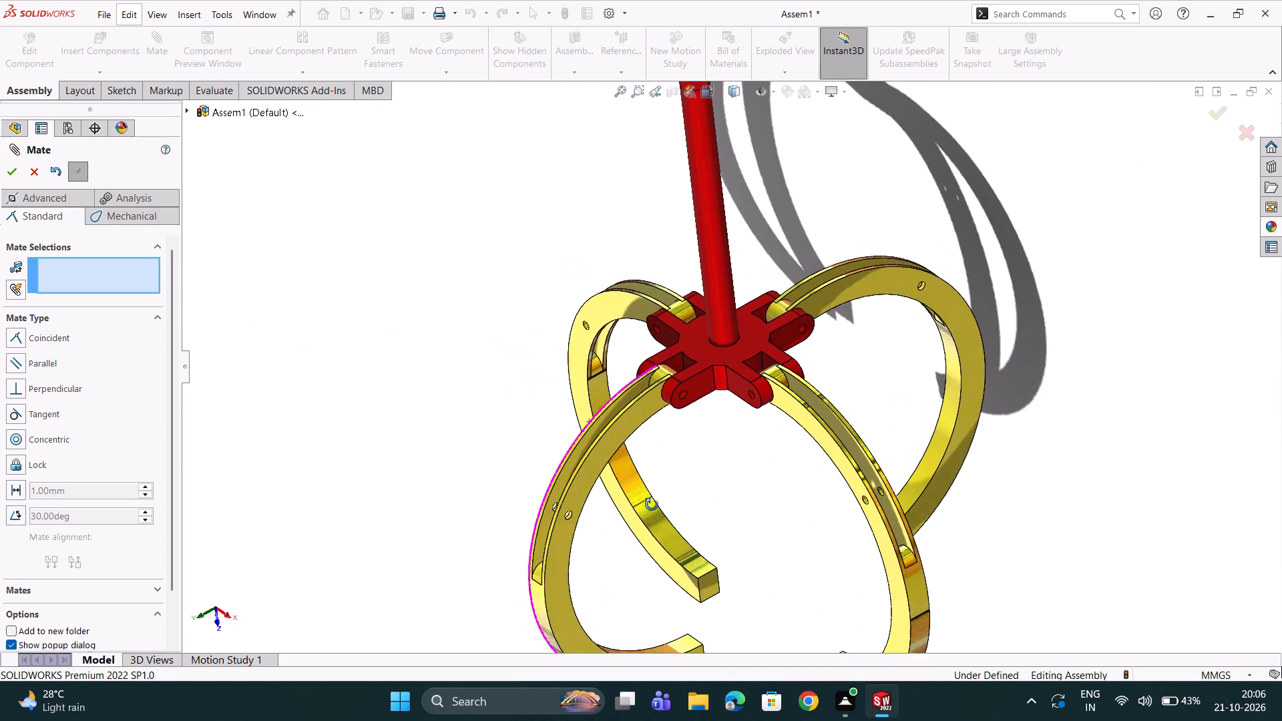
middle_drag(652, 505, 649, 485)
scroll(650, 496, up, 3)
scroll(669, 395, down, 2)
scroll(664, 384, up, 3)
middle_drag(725, 389, 749, 393)
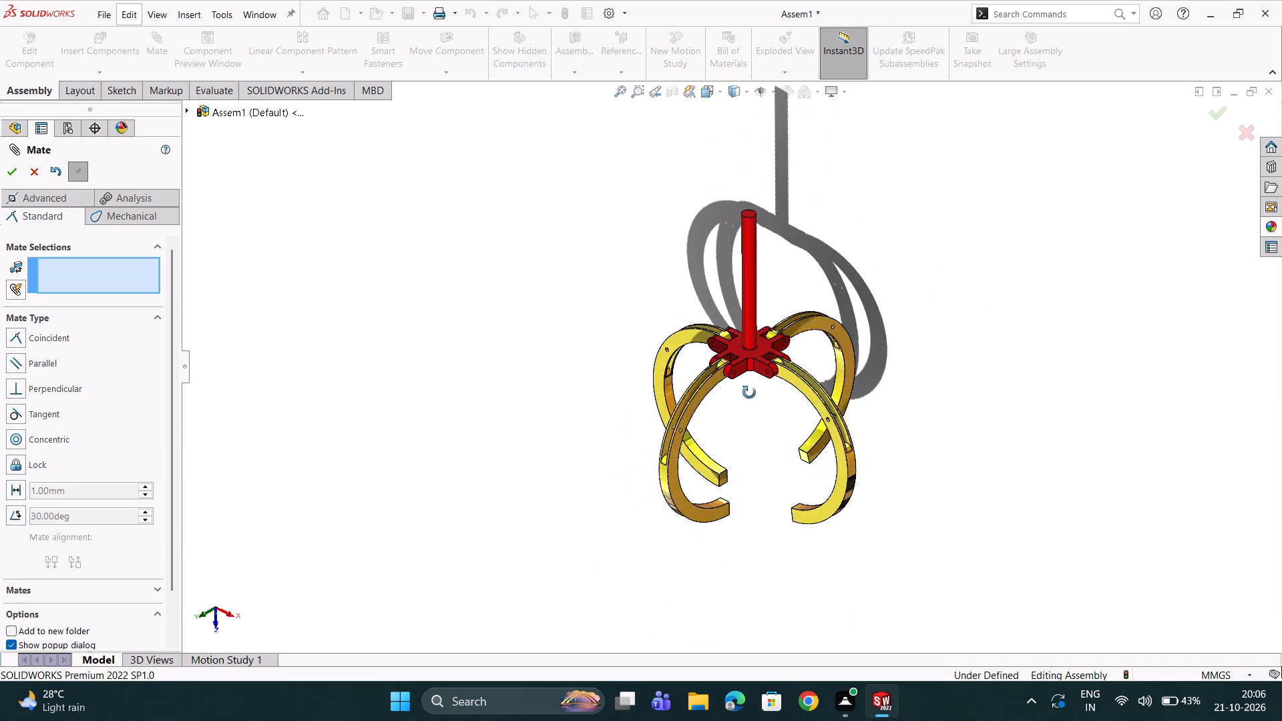
middle_drag(749, 393, 741, 381)
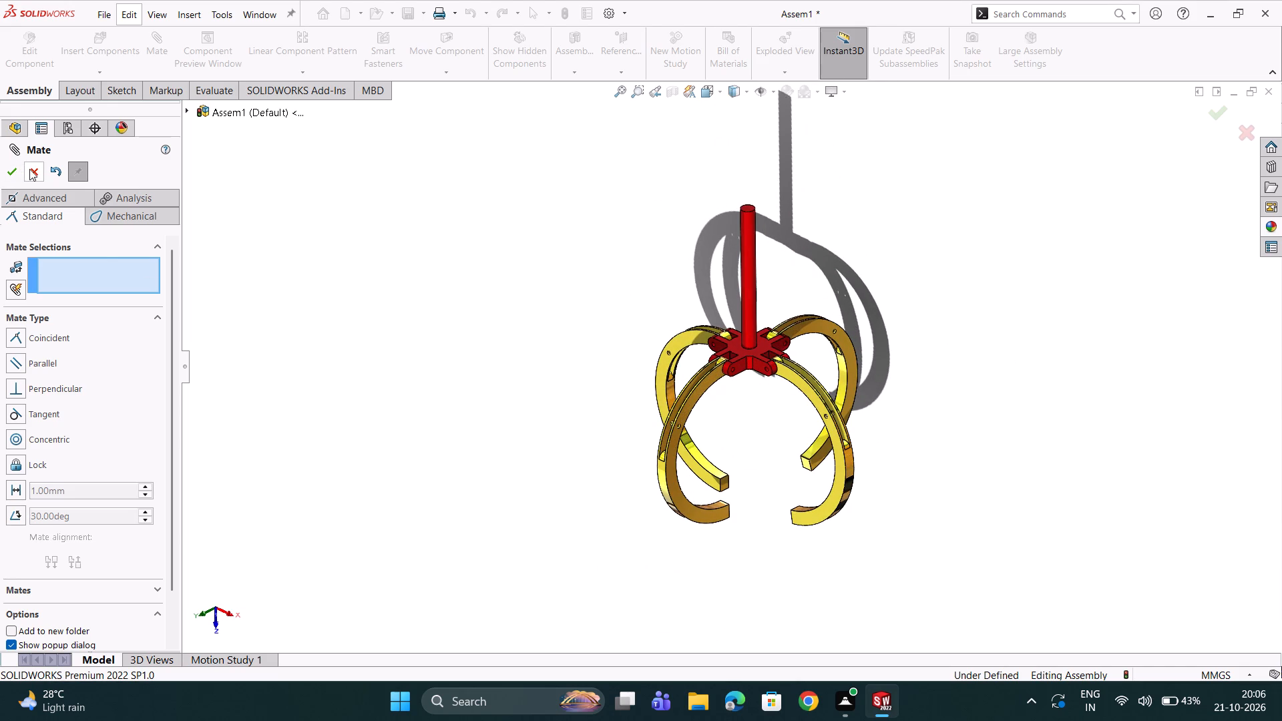
click(30, 169)
Insert the JG1 part from the Documents folder and place it in free space beside the gripper assembly.
click(108, 45)
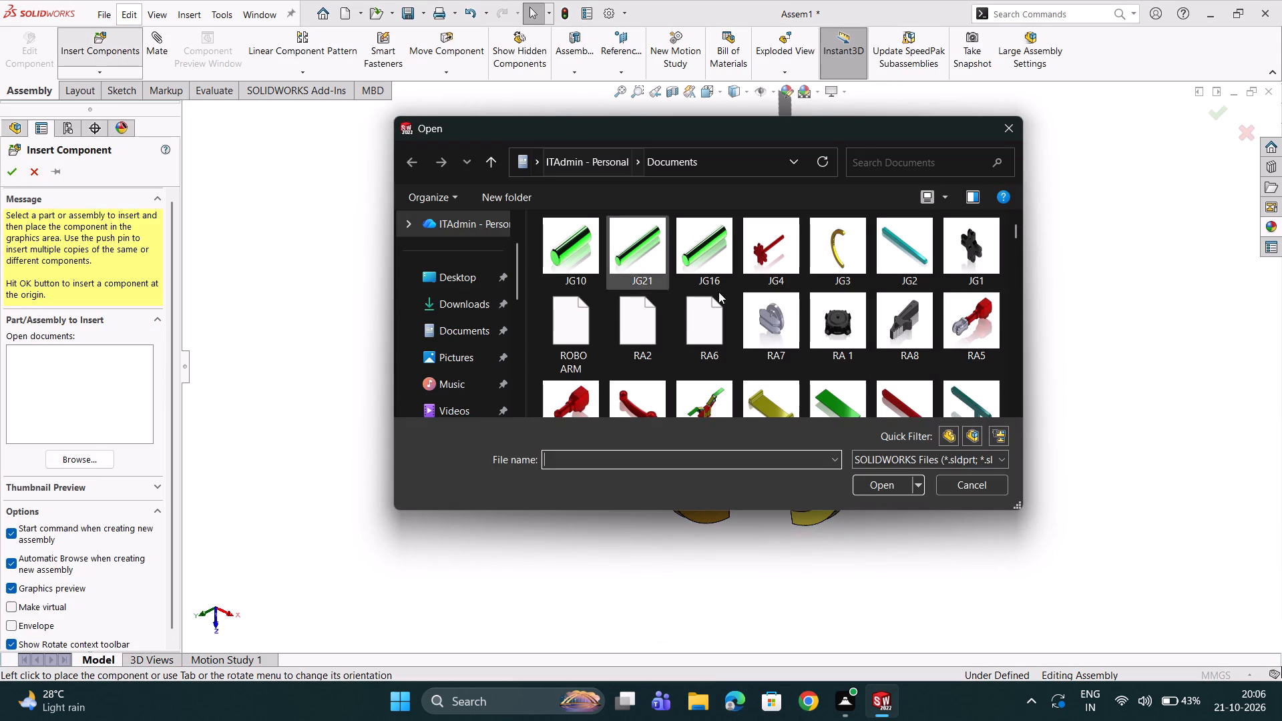
click(975, 252)
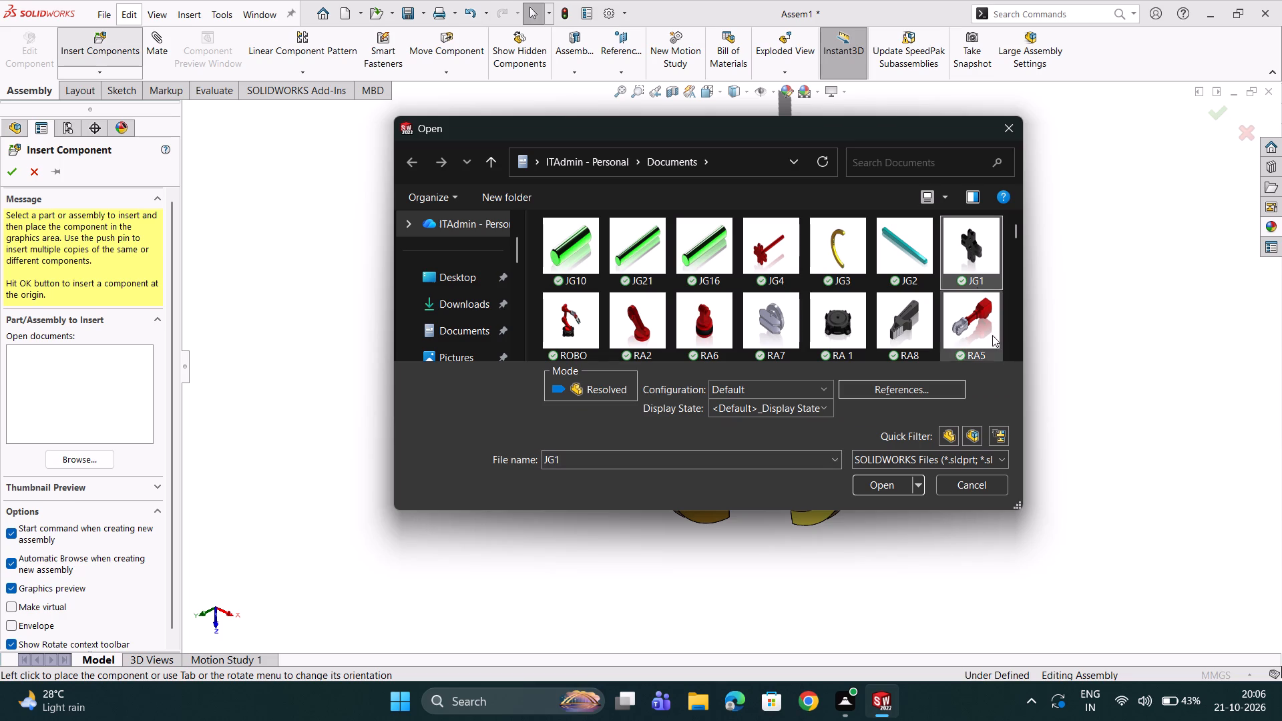
double_click(867, 485)
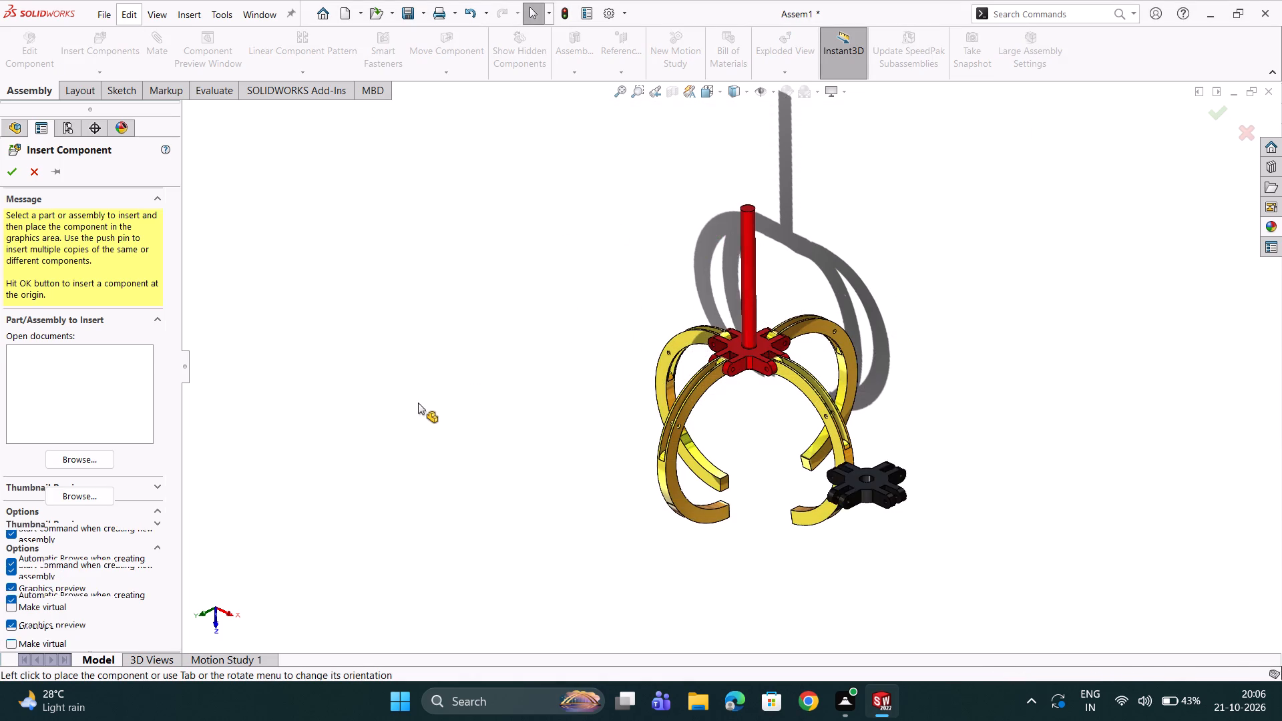
click(430, 371)
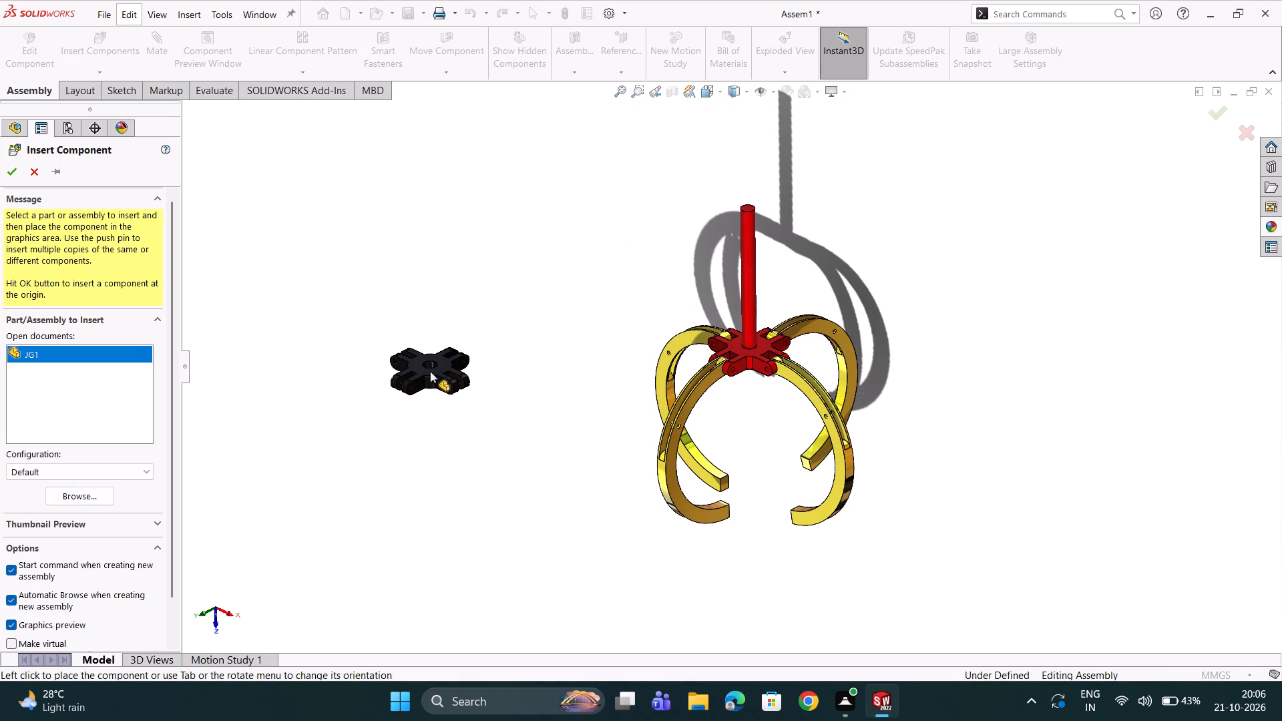
Add a concentric mate between the central bore of JG1 and the cylindrical shaft of JG4.
scroll(430, 371, down, 7)
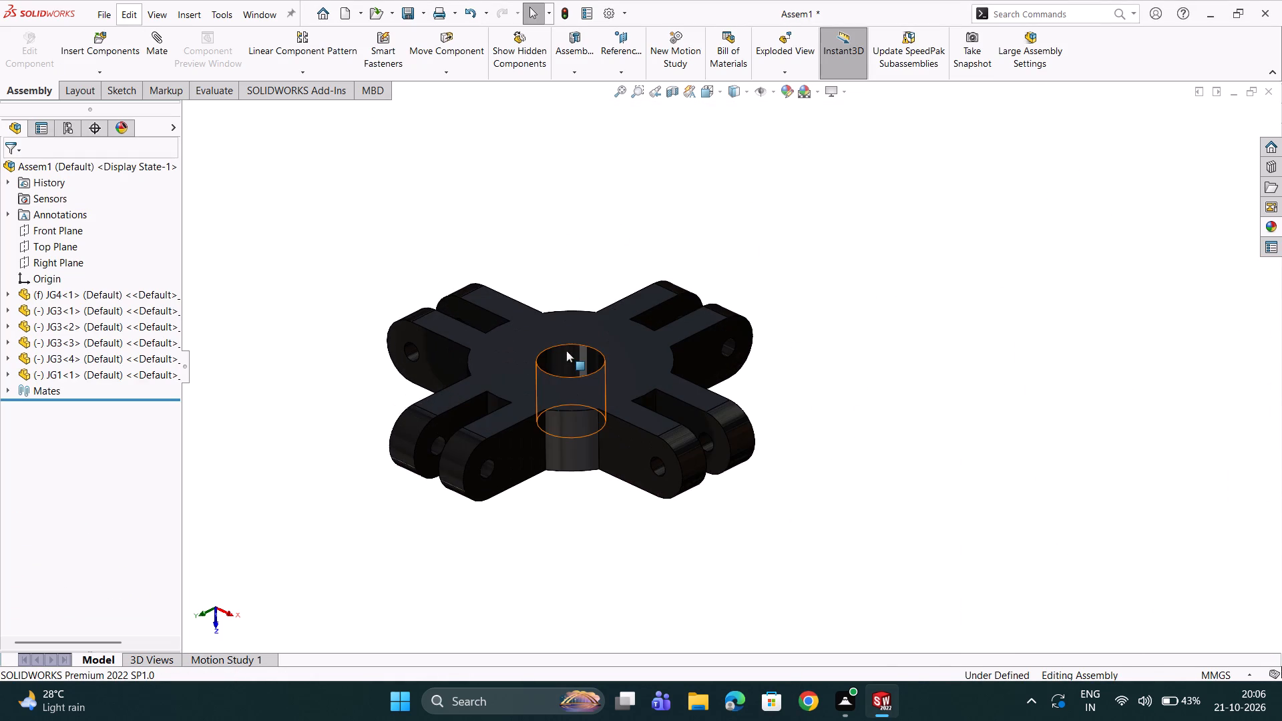
click(566, 352)
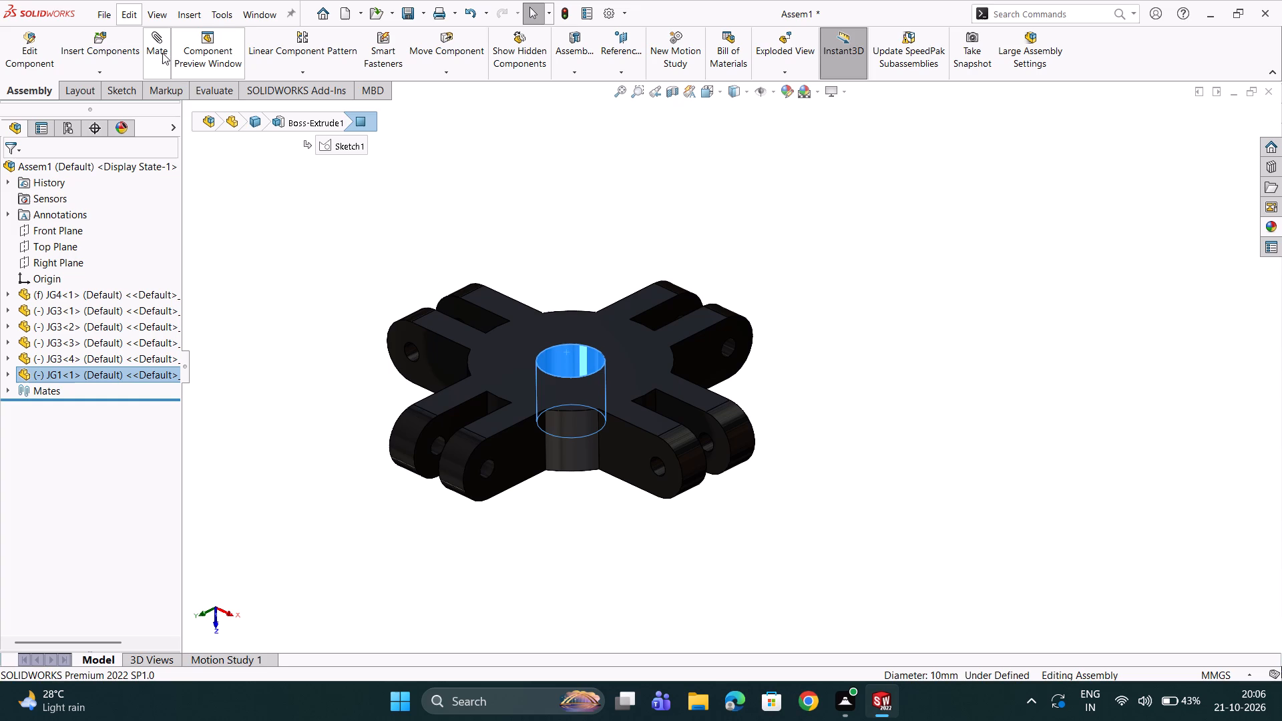
click(162, 53)
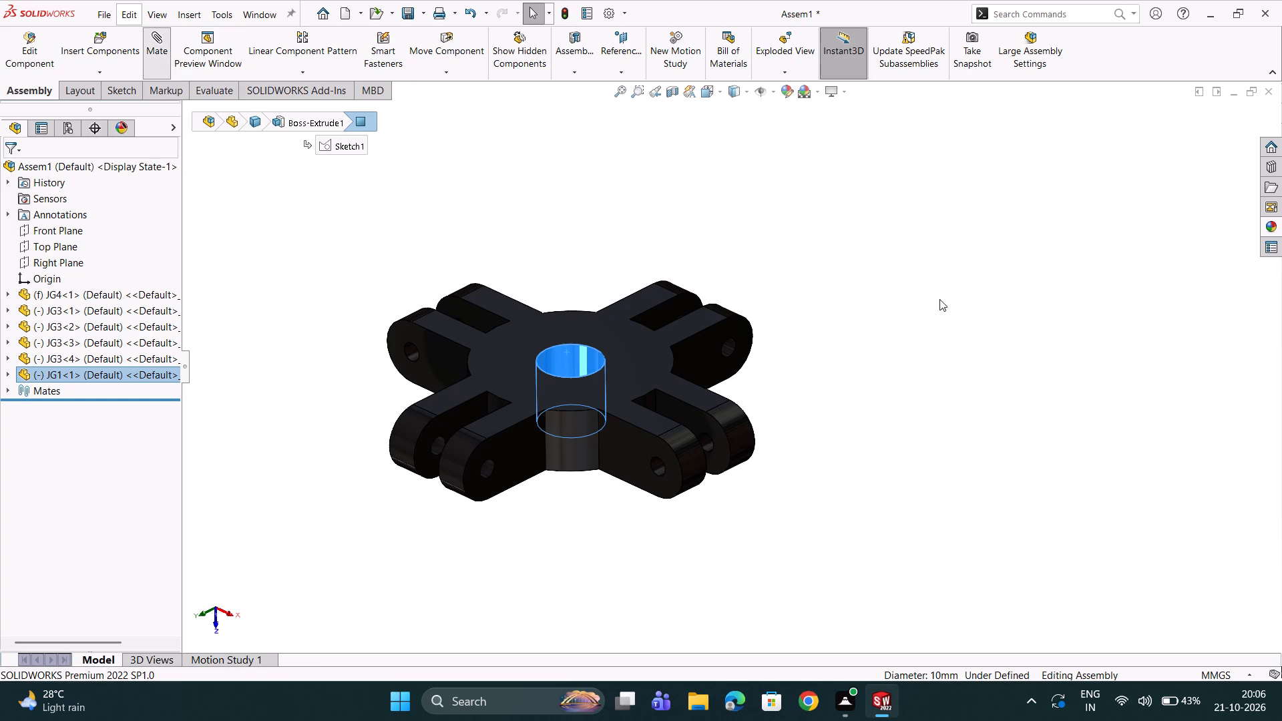
scroll(971, 297, up, 1)
scroll(1021, 318, up, 5)
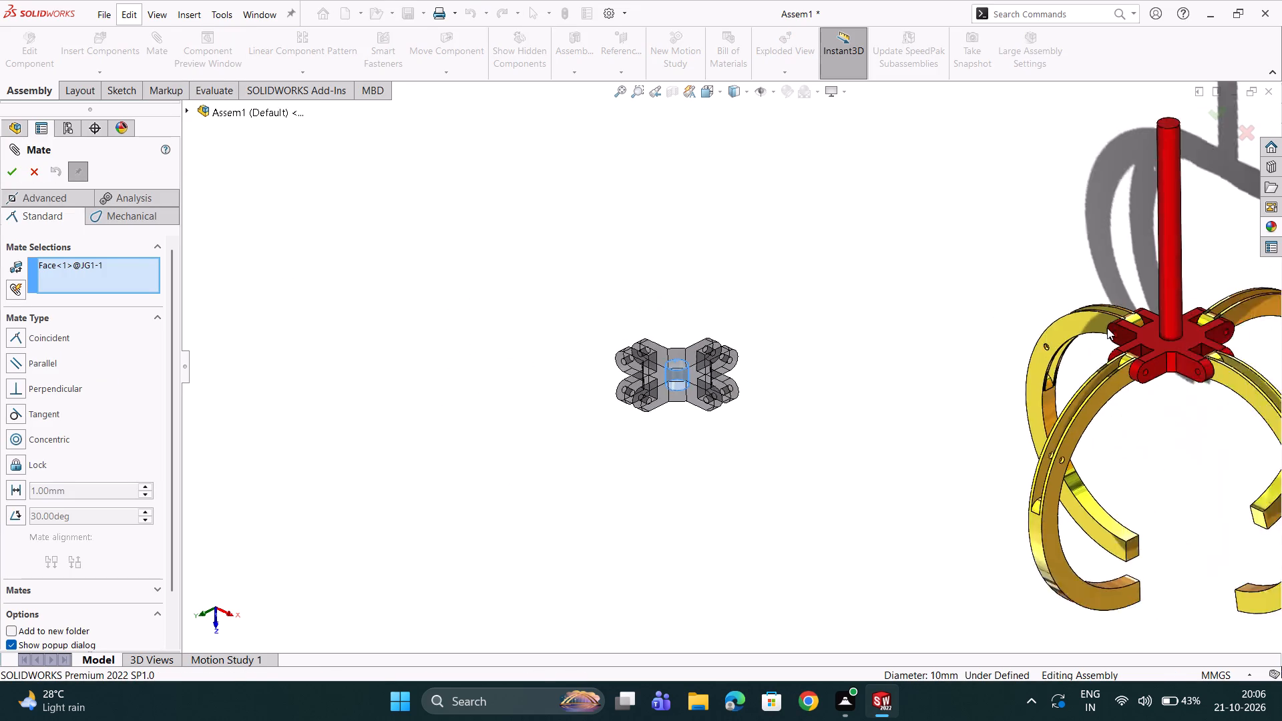
scroll(1107, 328, up, 1)
scroll(1084, 264, down, 3)
click(1047, 251)
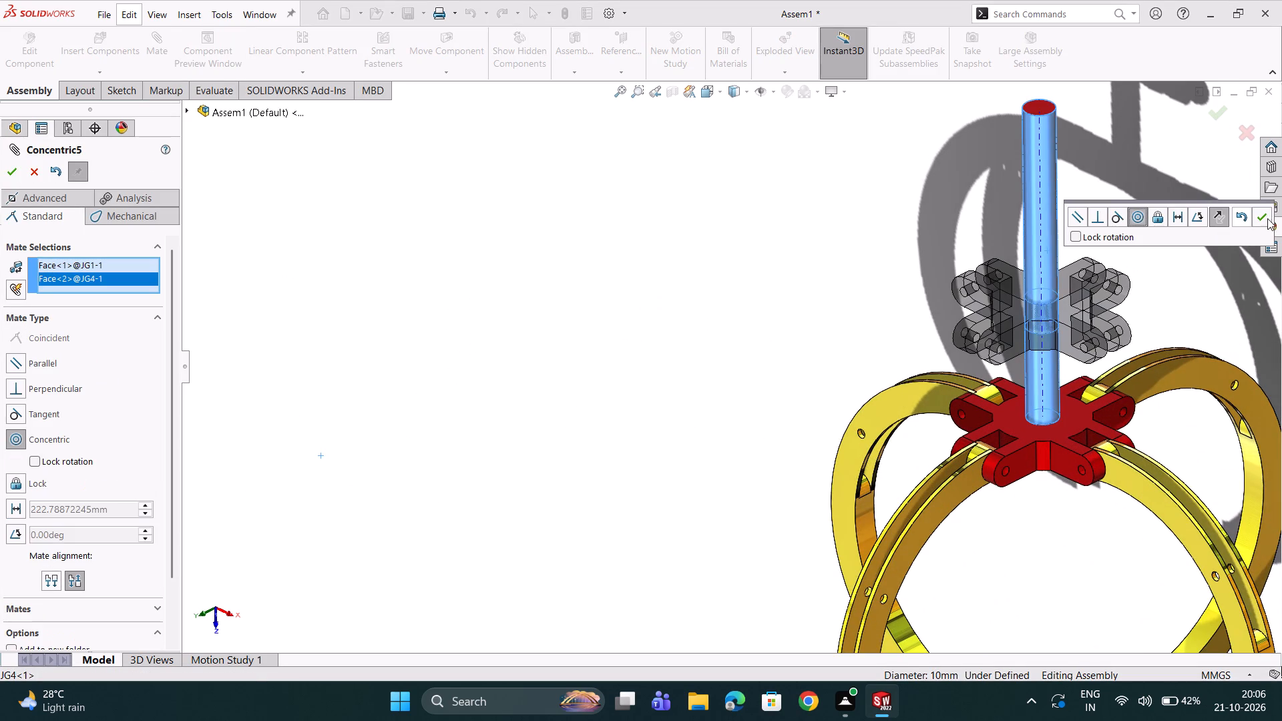
click(1259, 218)
Inspect the position of the JG1 hub on the shaft relative to the JG4 base and arms, then leave the Mate command.
scroll(1084, 286, up, 3)
scroll(1032, 306, down, 3)
scroll(850, 333, up, 4)
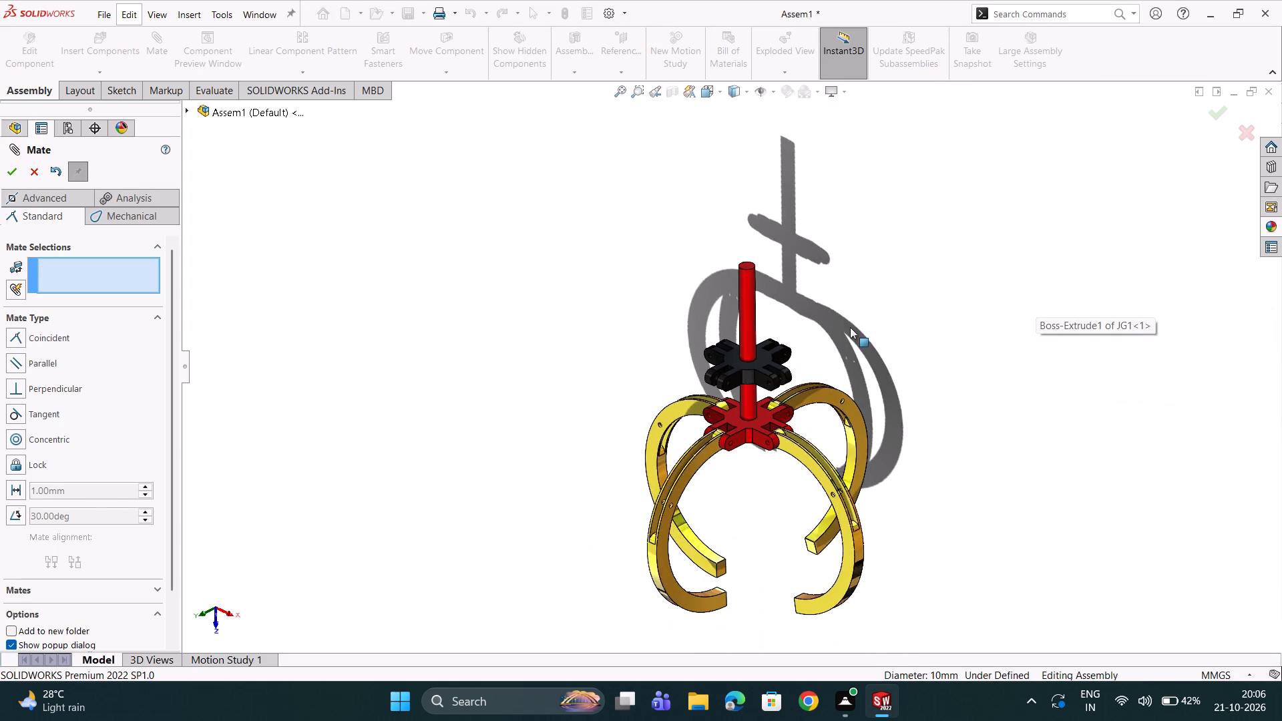
scroll(798, 421, down, 4)
scroll(746, 381, up, 1)
scroll(736, 380, down, 1)
scroll(734, 381, up, 2)
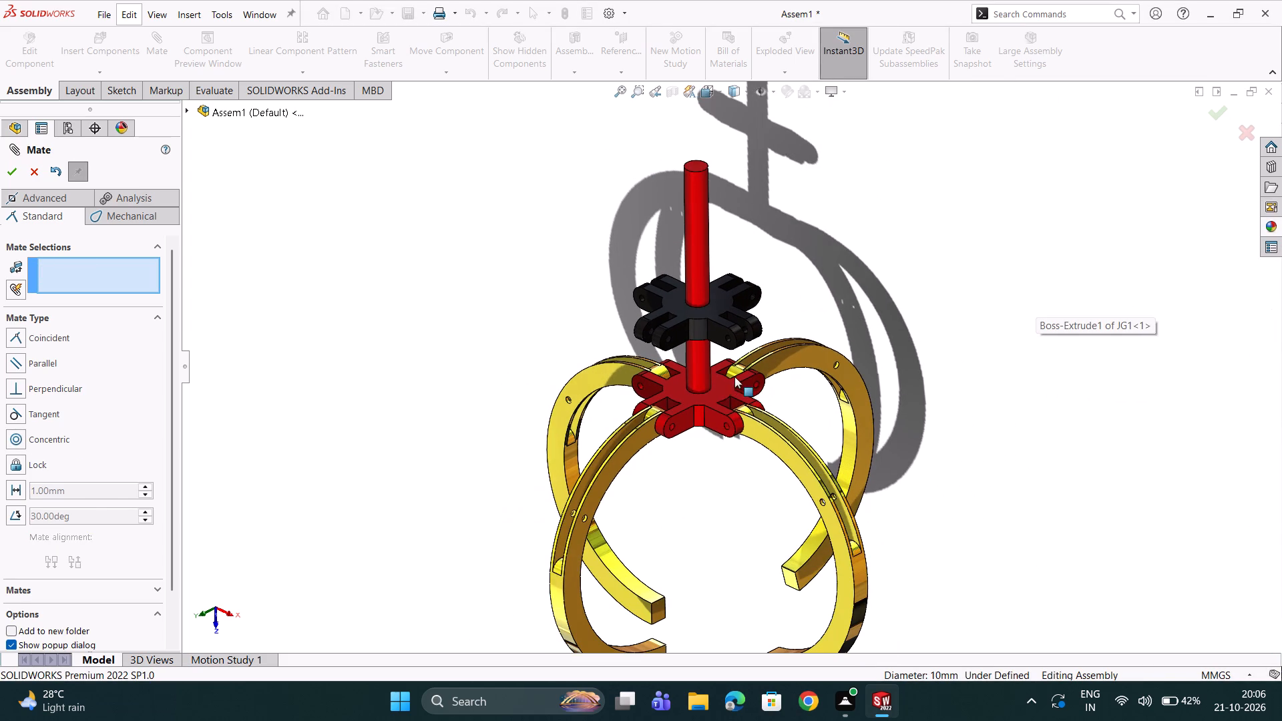
scroll(634, 409, down, 4)
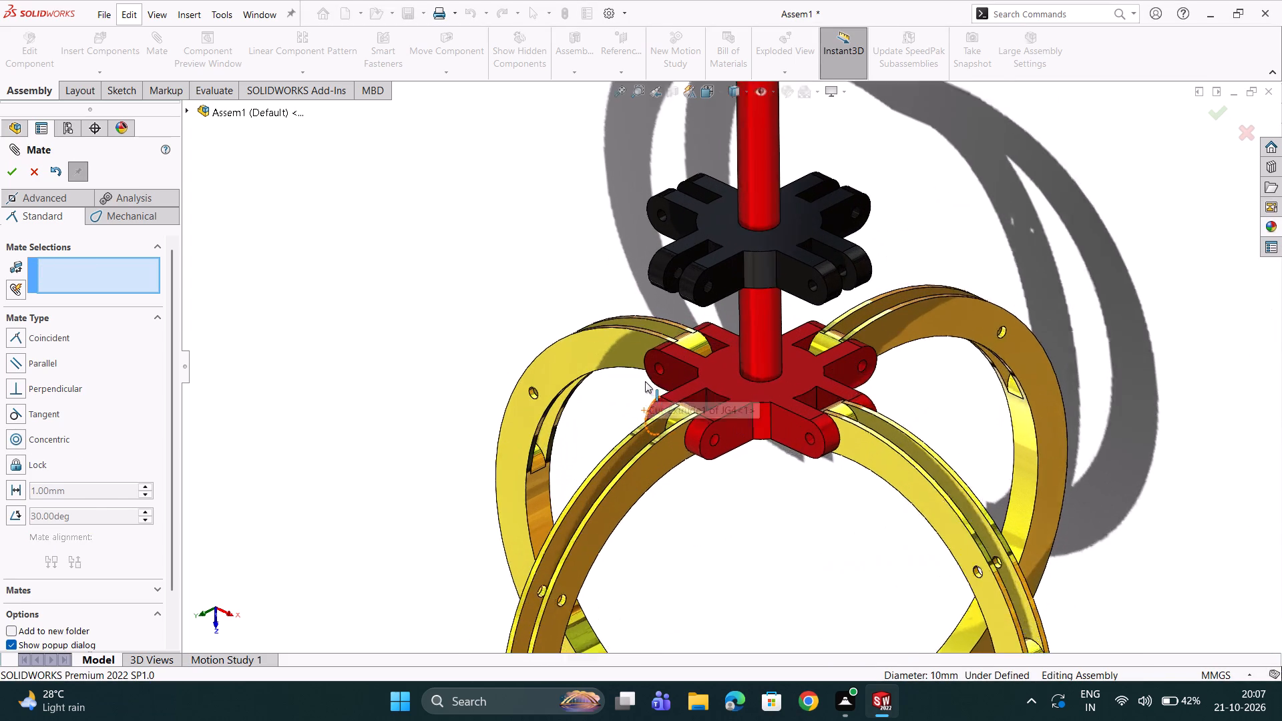
scroll(645, 381, down, 2)
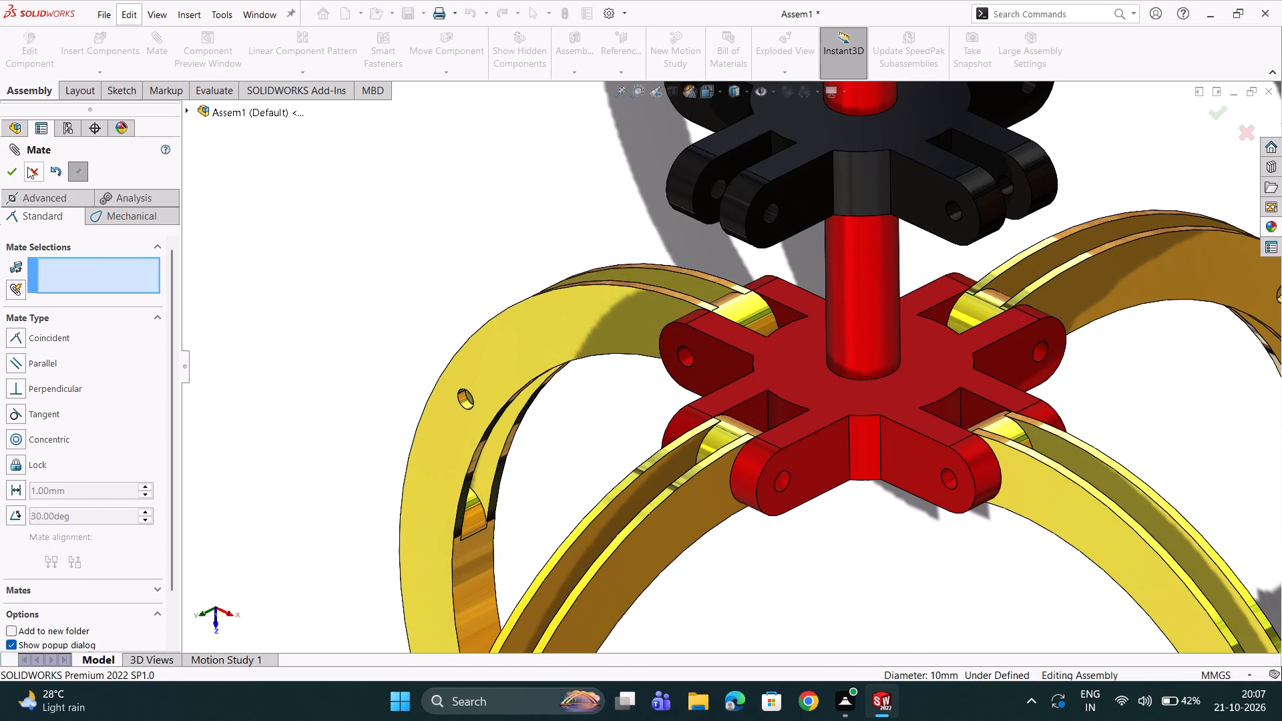
click(27, 169)
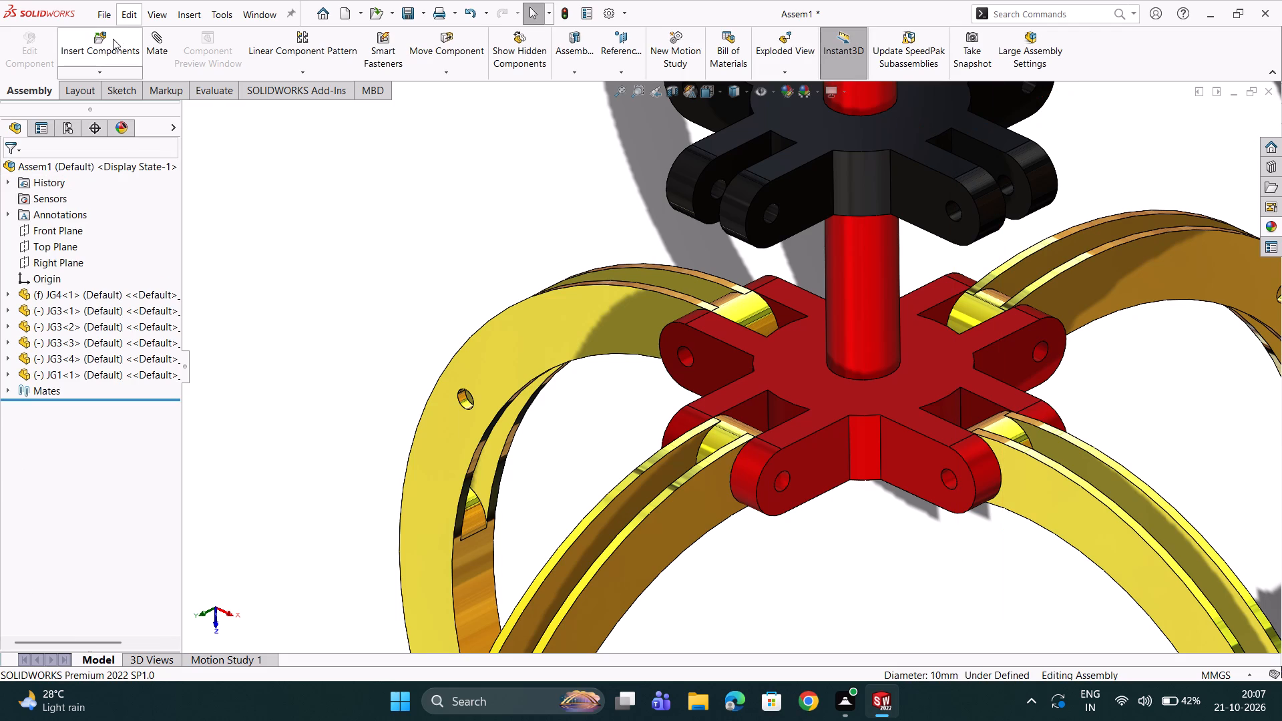
Insert the JG2 link, rotate it 90° about Y, and place it upright in free space beside the assembly.
click(113, 39)
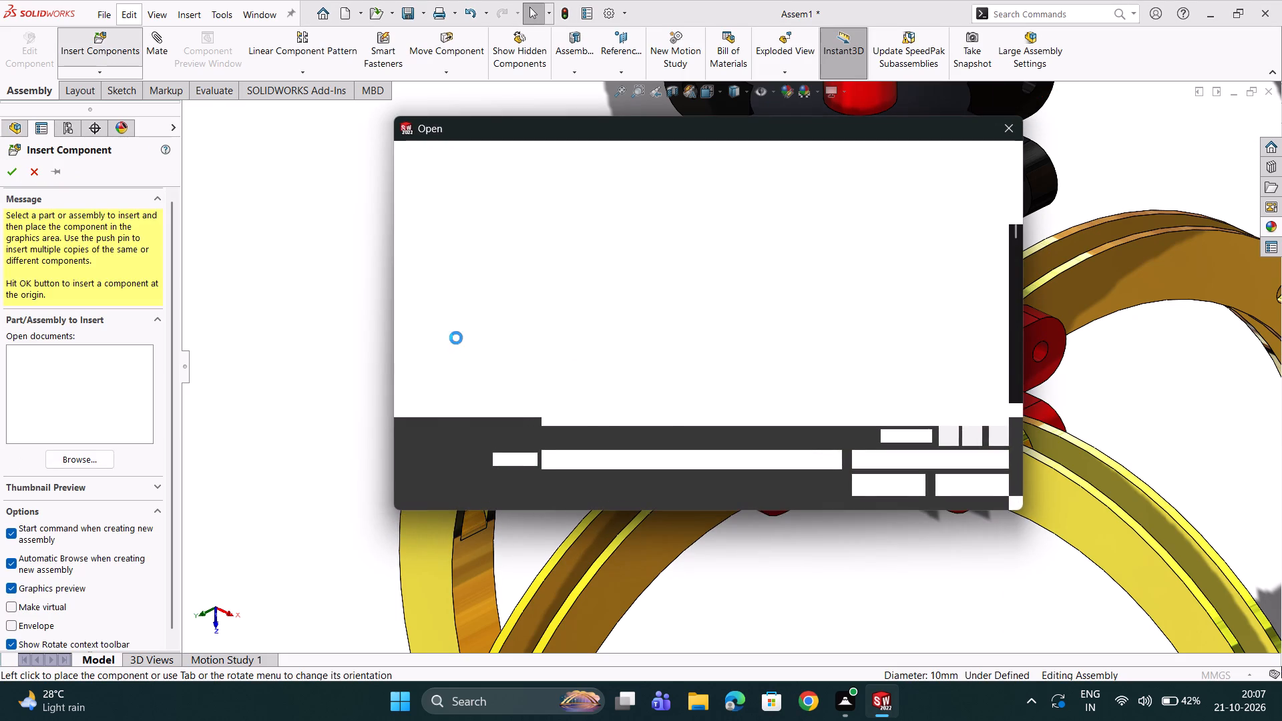
click(910, 253)
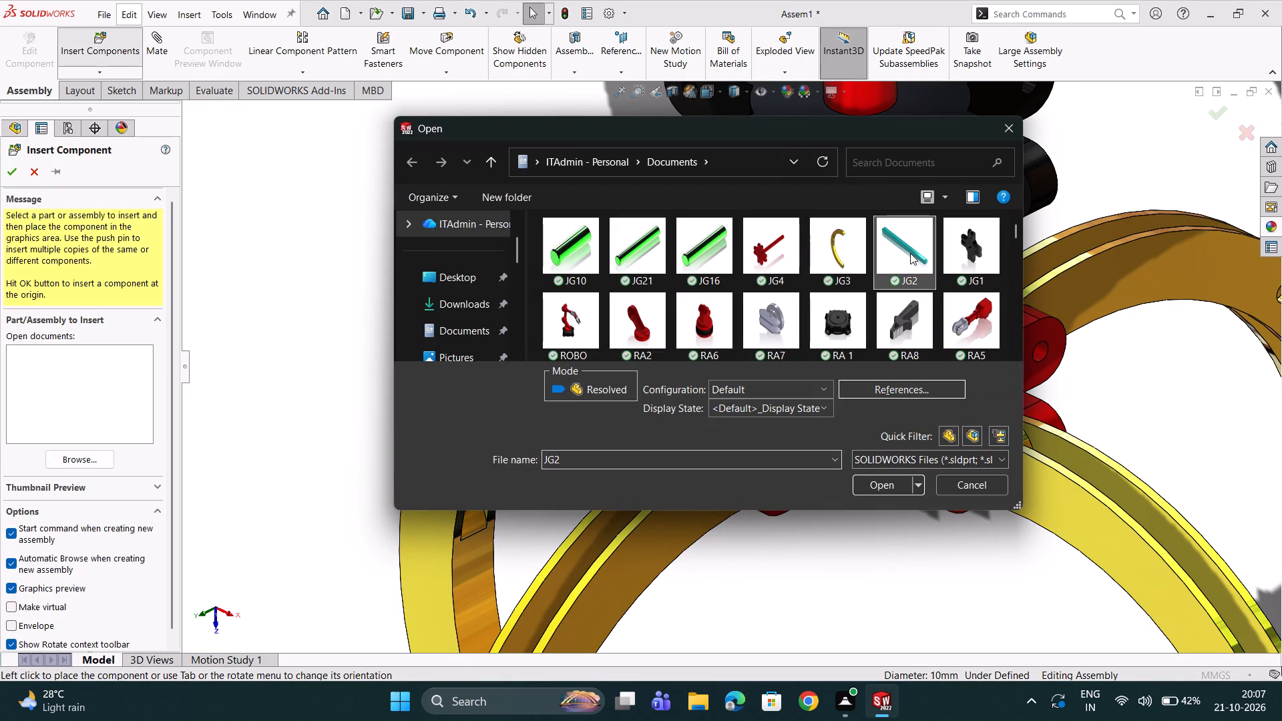
click(873, 485)
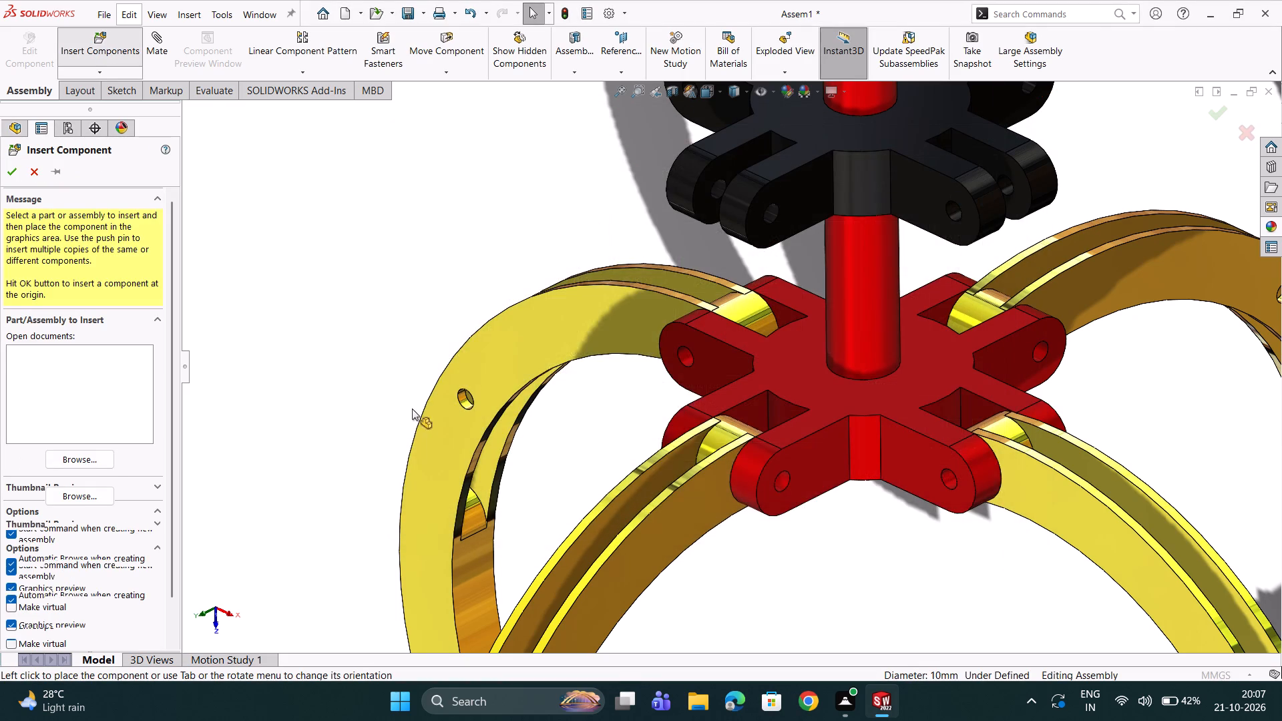
scroll(400, 403, up, 3)
click(350, 620)
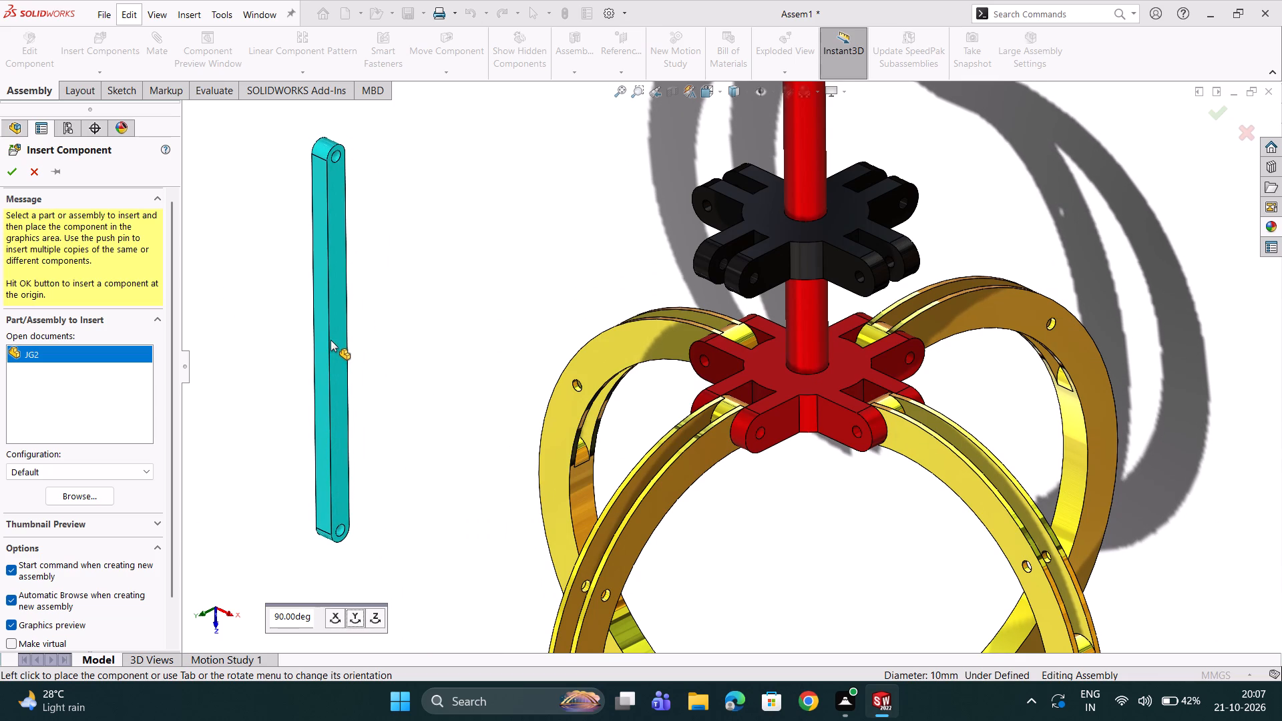
double_click(327, 340)
Make three copies of the JG2 link and place them in free space around the original.
scroll(340, 373, down, 2)
scroll(340, 379, up, 3)
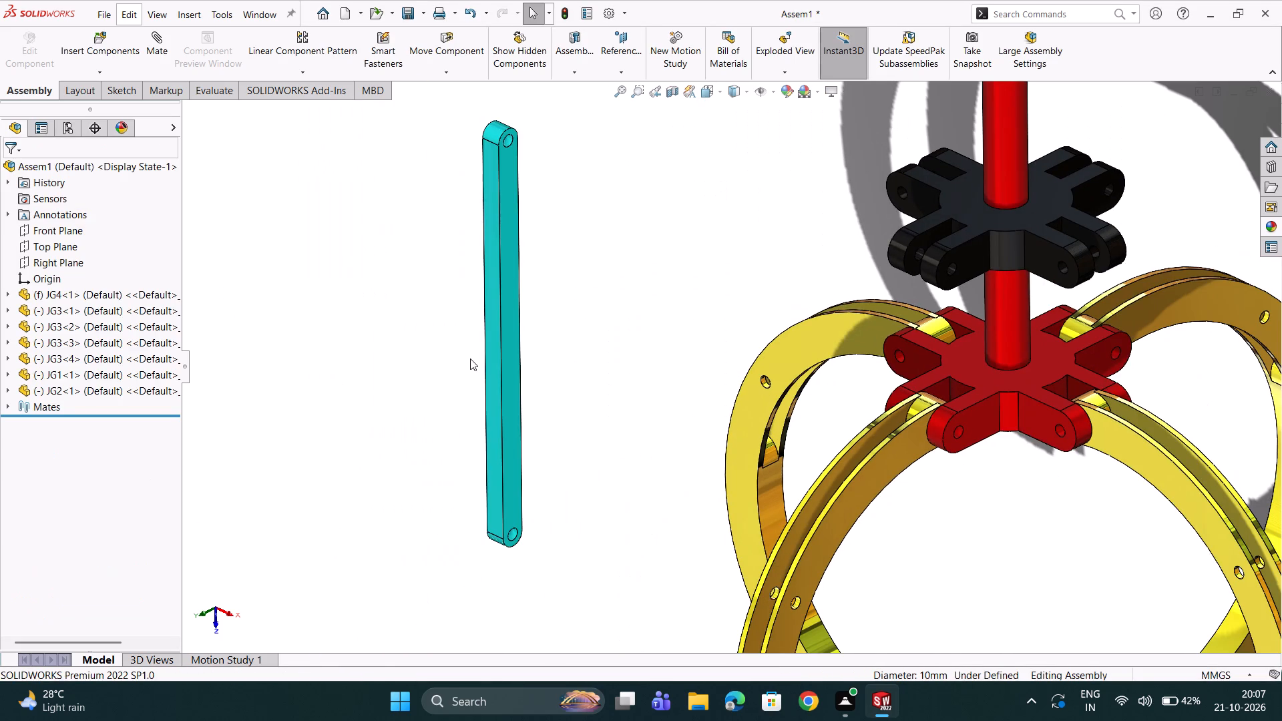
ctrl+drag(512, 359, 373, 324)
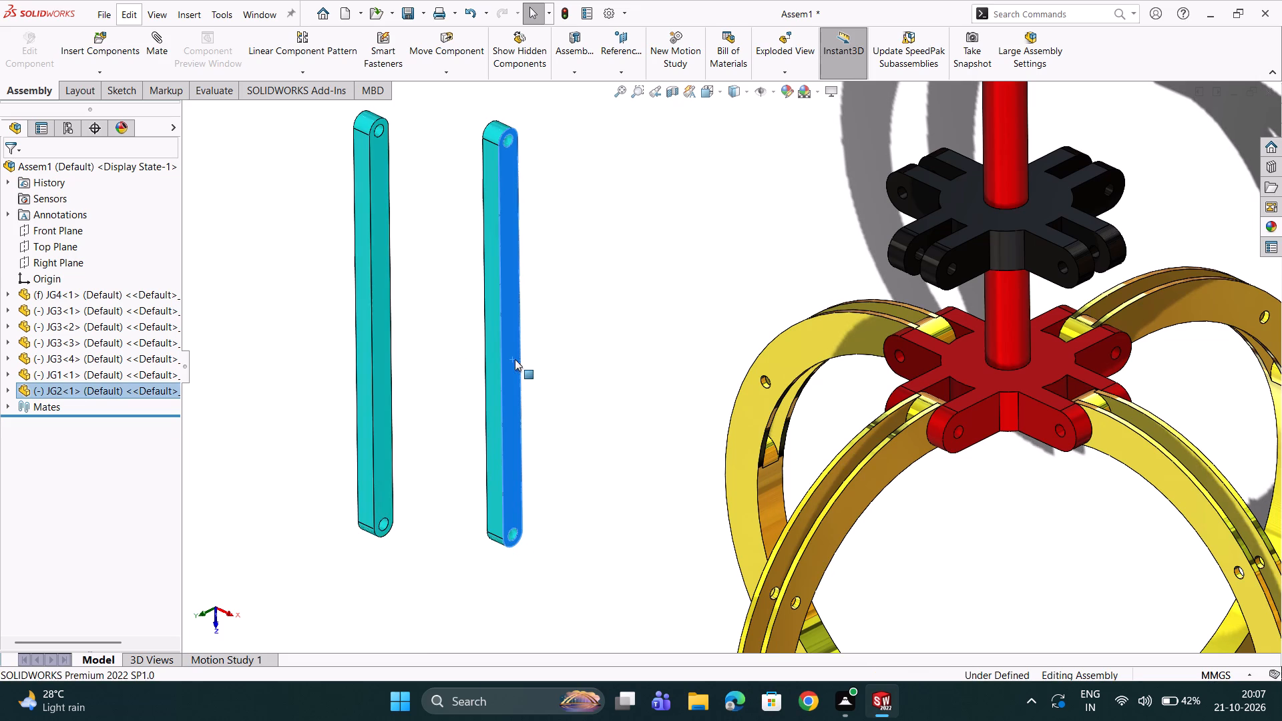
ctrl+drag(515, 360, 646, 430)
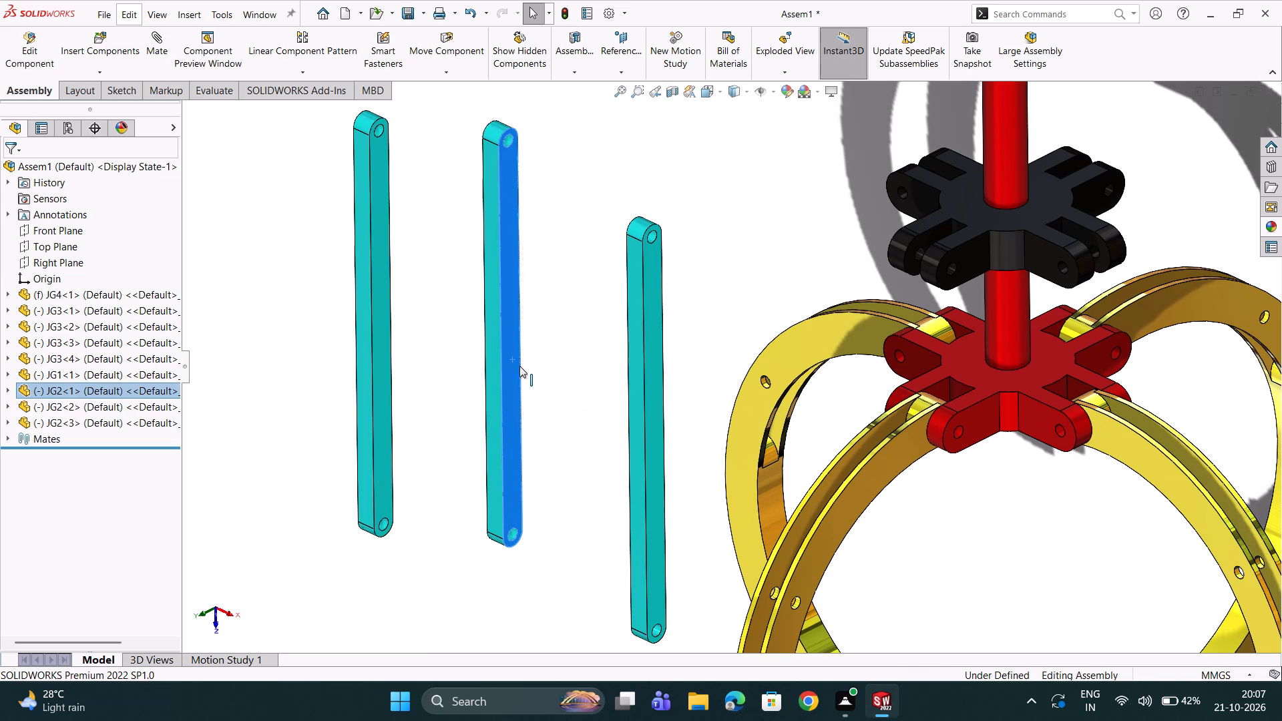
ctrl+drag(517, 366, 431, 454)
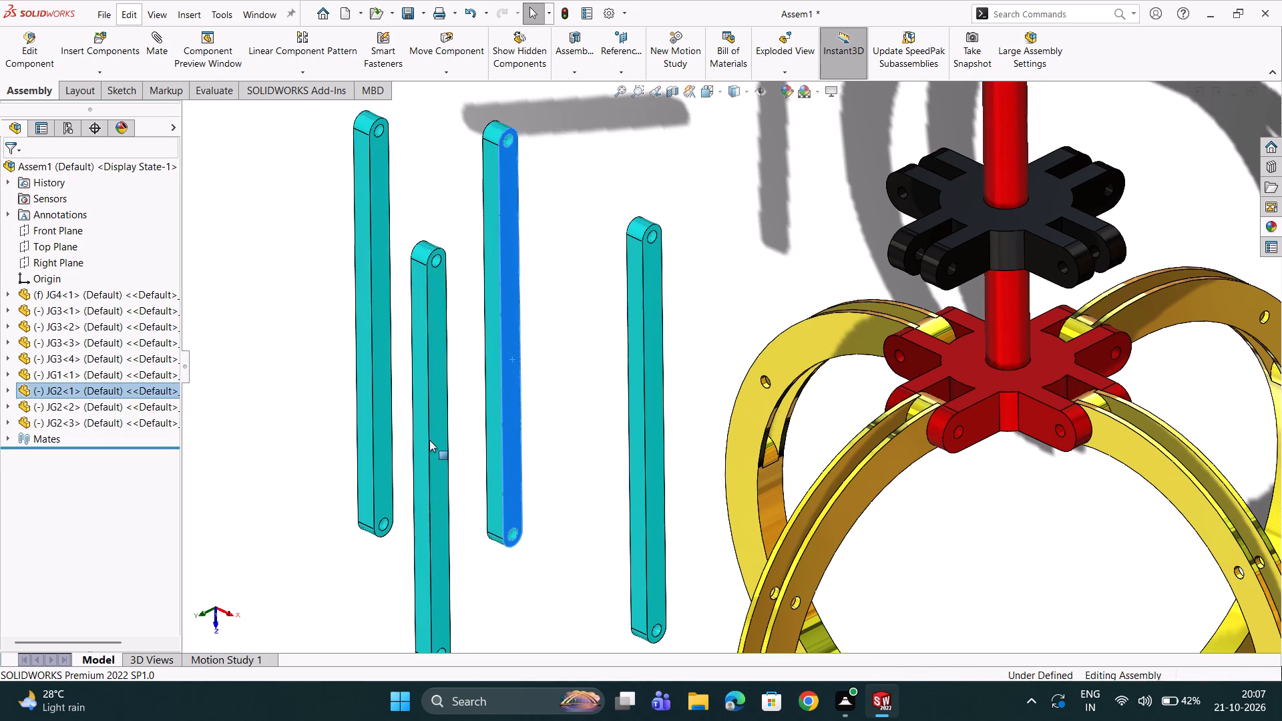
Slide the JG1 hub farther up the JG4 shaft, away from the red base.
key(Escape)
scroll(507, 415, up, 3)
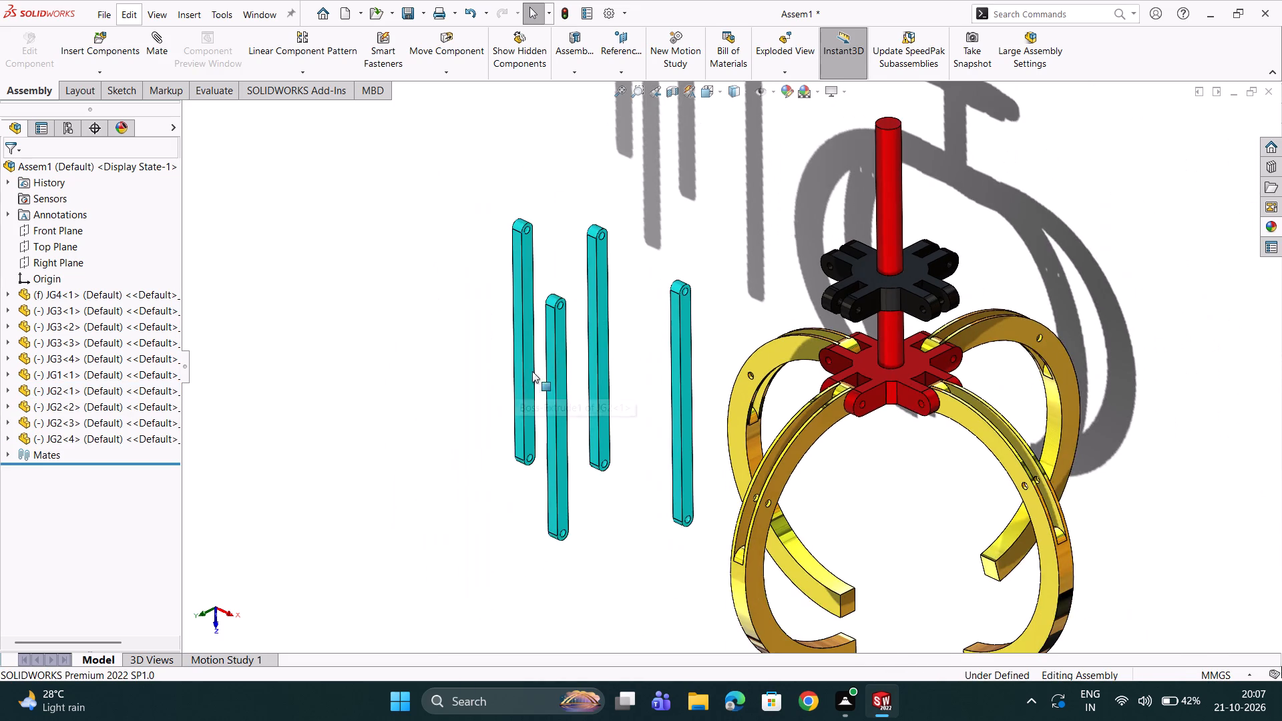
scroll(763, 335, down, 2)
scroll(762, 335, up, 2)
scroll(814, 295, down, 4)
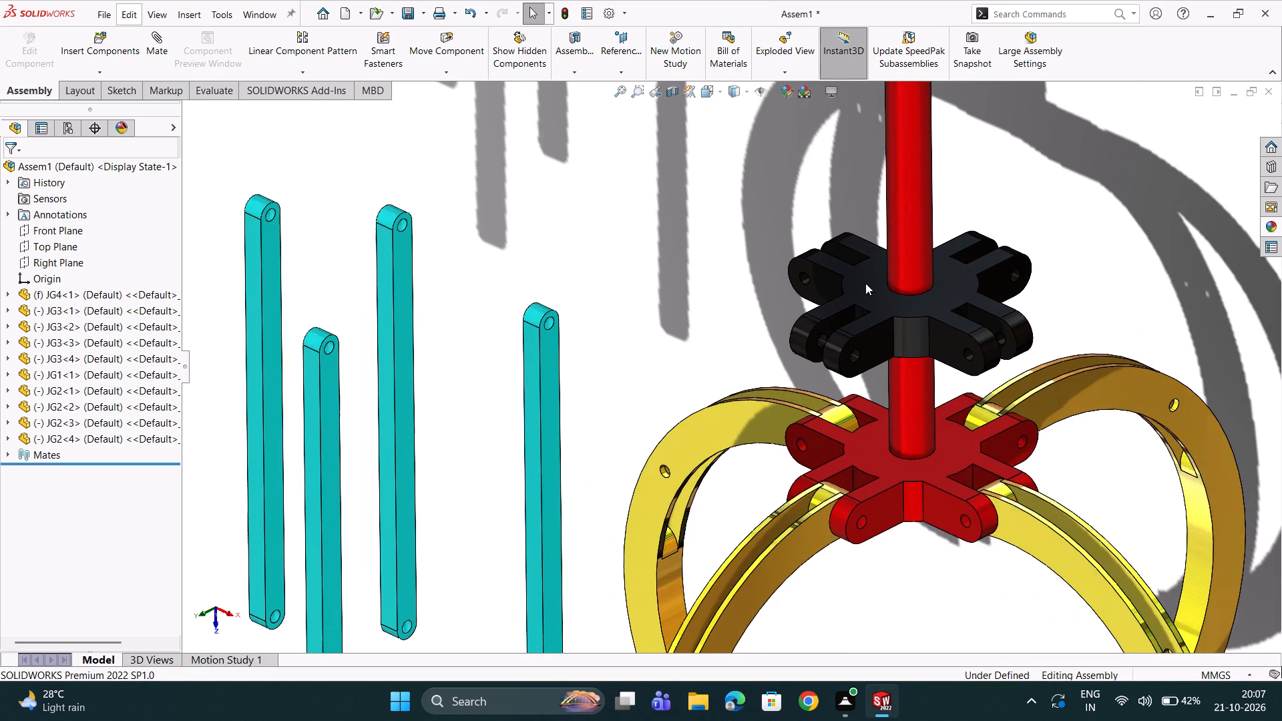
click(889, 344)
drag(890, 344, 917, 263)
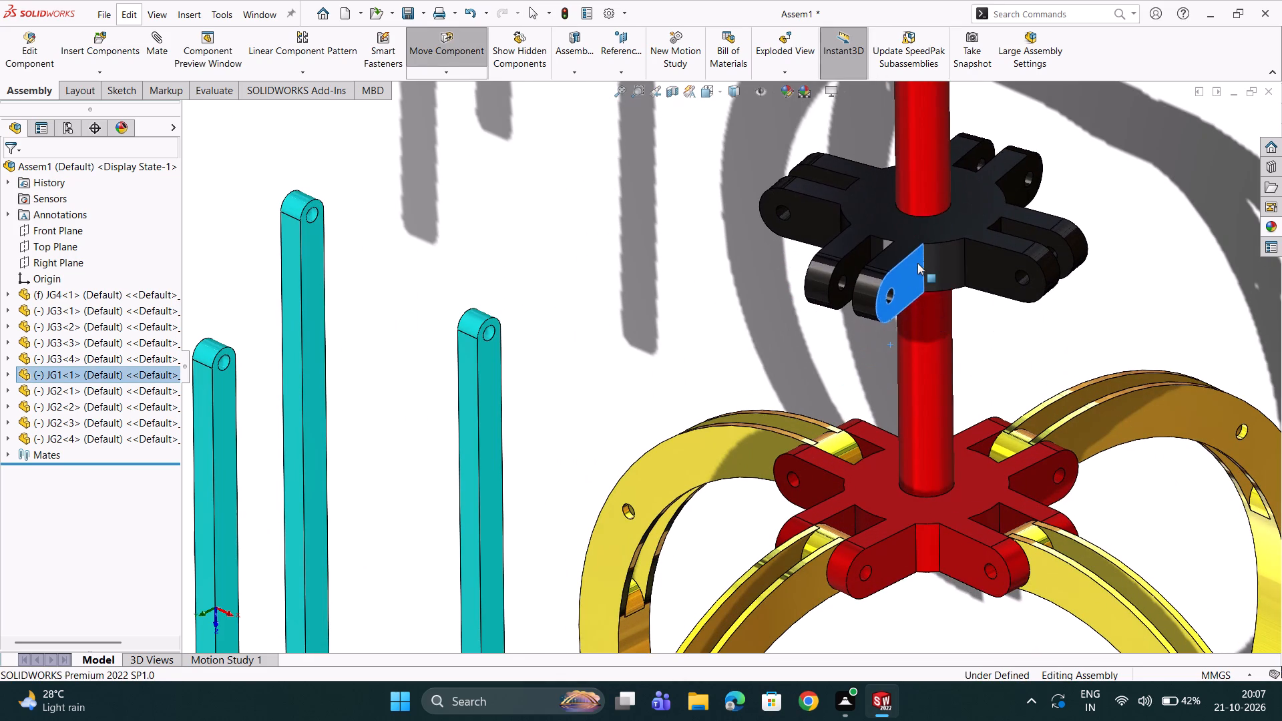
drag(917, 263, 918, 169)
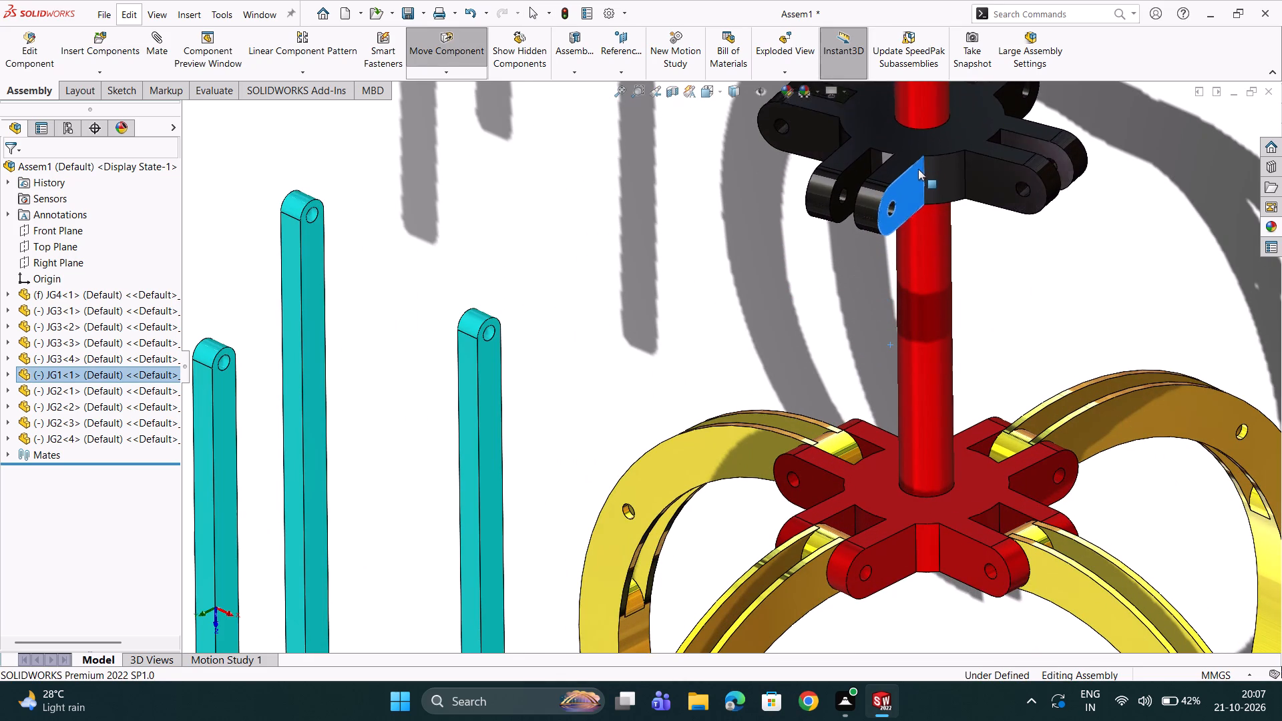
drag(918, 169, 915, 153)
scroll(879, 204, down, 2)
click(694, 214)
scroll(665, 219, up, 6)
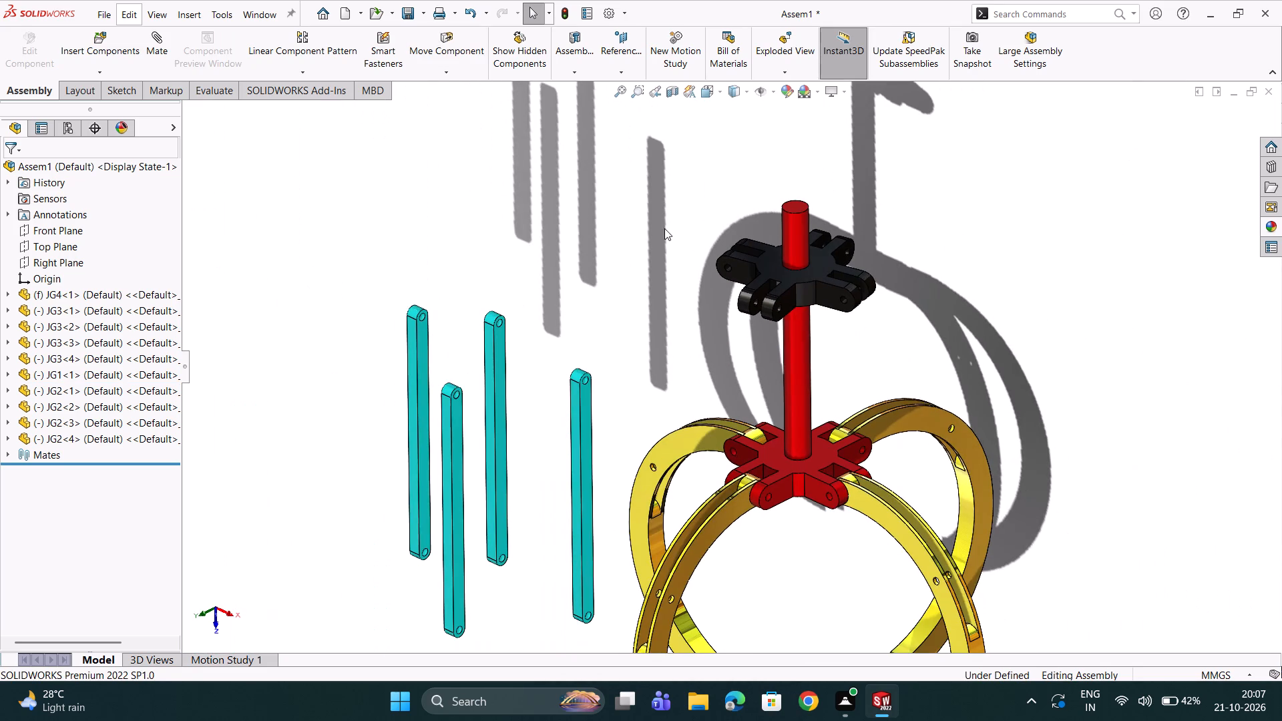
Add a concentric mate between the upper hole of the JG2 link nearest the assembly and a lug hole on JG1.
click(151, 37)
scroll(417, 288, down, 1)
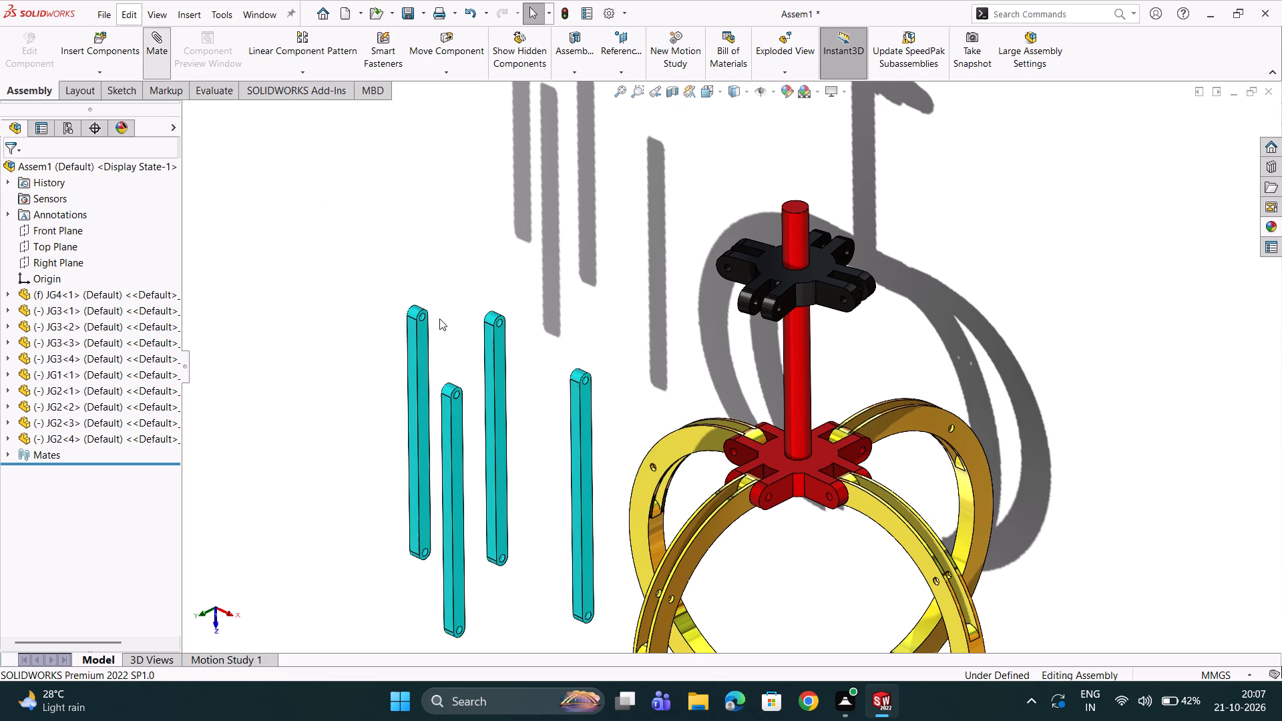
scroll(439, 318, down, 1)
scroll(531, 388, down, 1)
scroll(616, 387, down, 3)
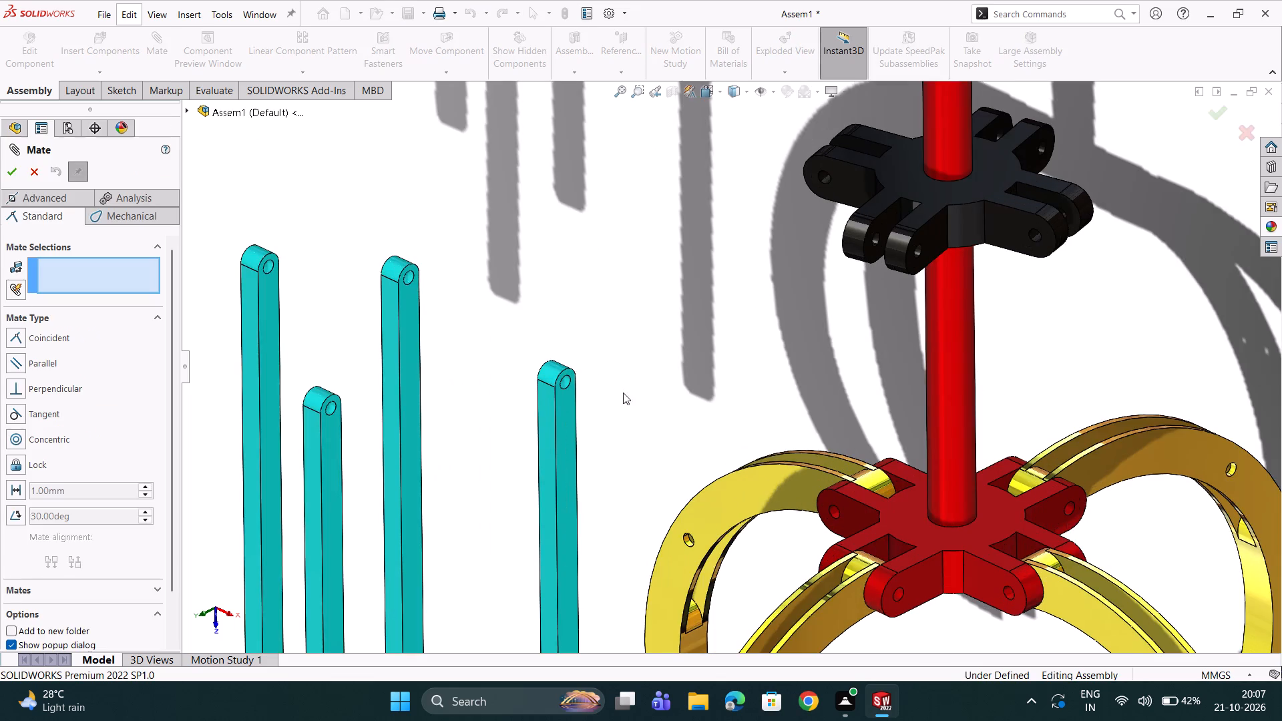
scroll(620, 405, down, 6)
click(566, 360)
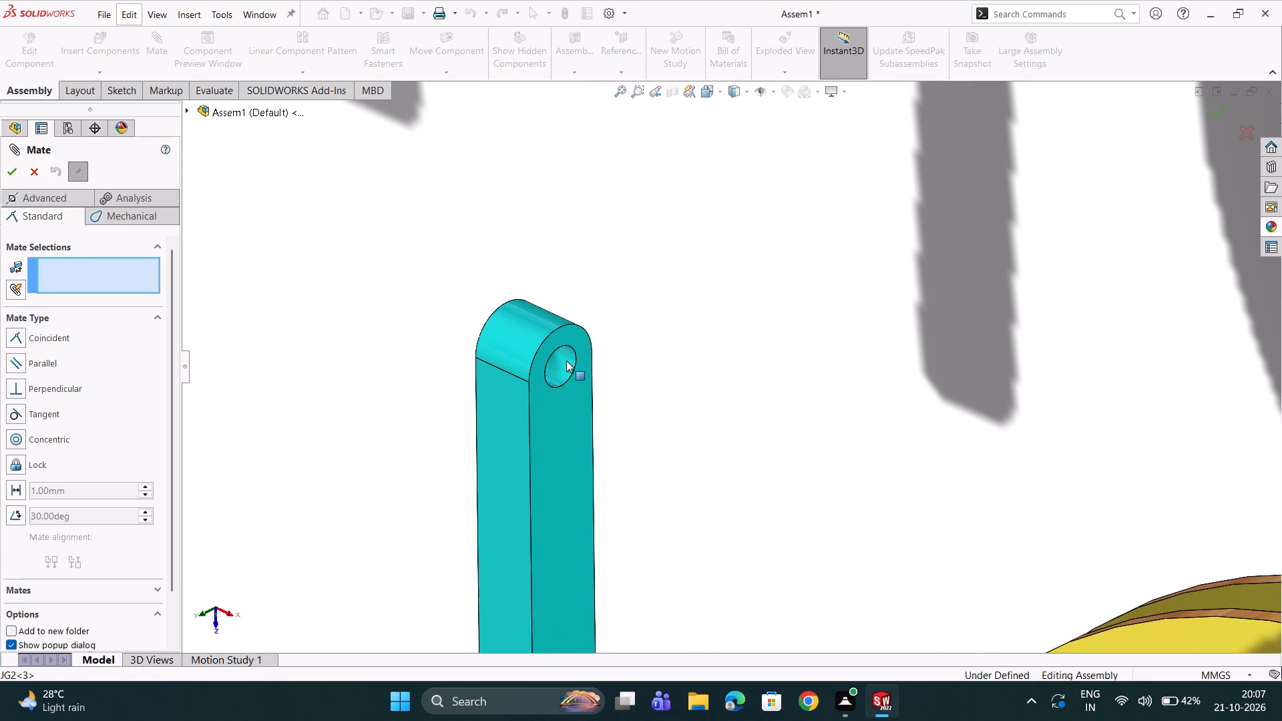
scroll(766, 325, up, 4)
scroll(865, 324, up, 2)
scroll(913, 289, down, 5)
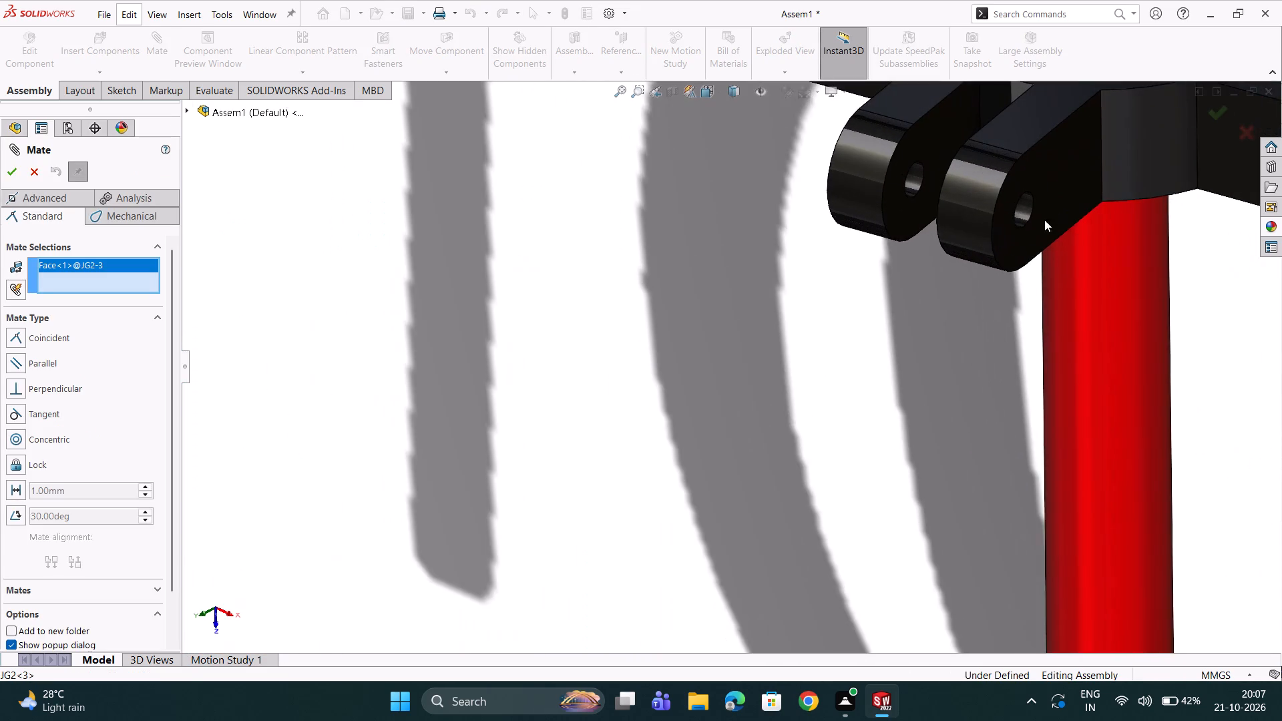
scroll(1044, 220, down, 3)
click(868, 202)
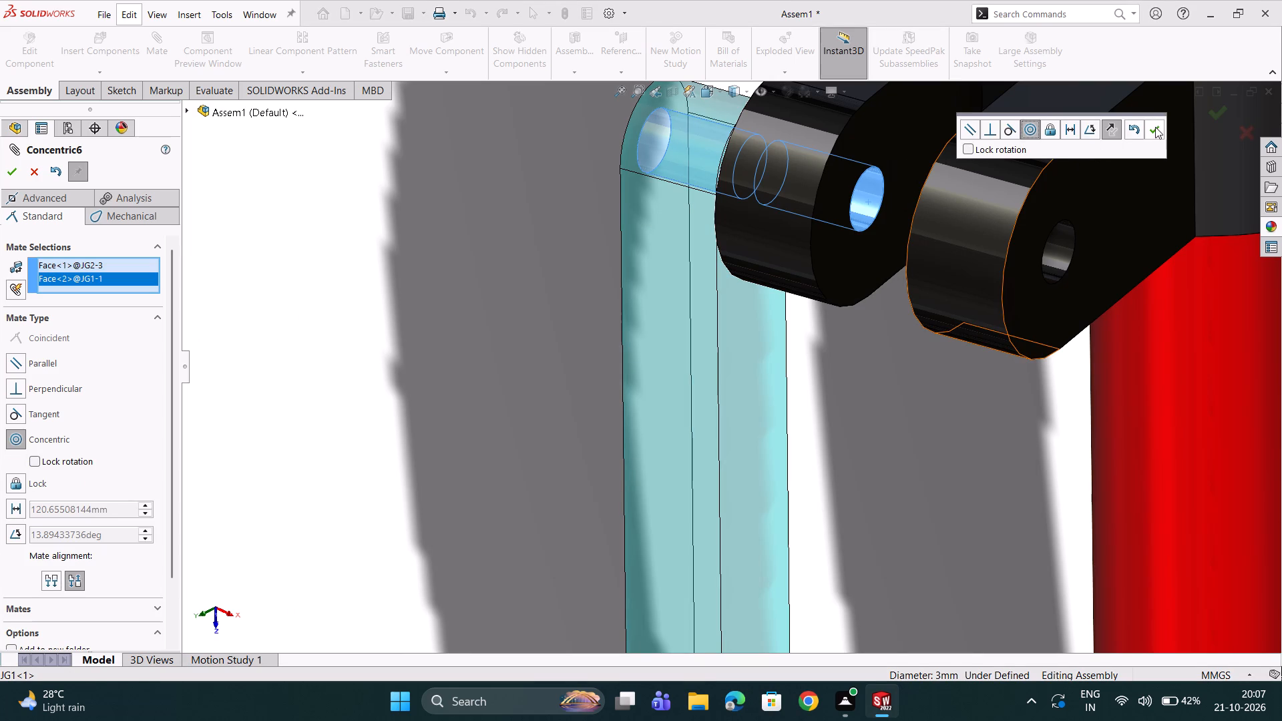
click(1155, 127)
Add a coincident mate between one side face of the JG2 link and the facing inner lug face of JG1.
click(744, 321)
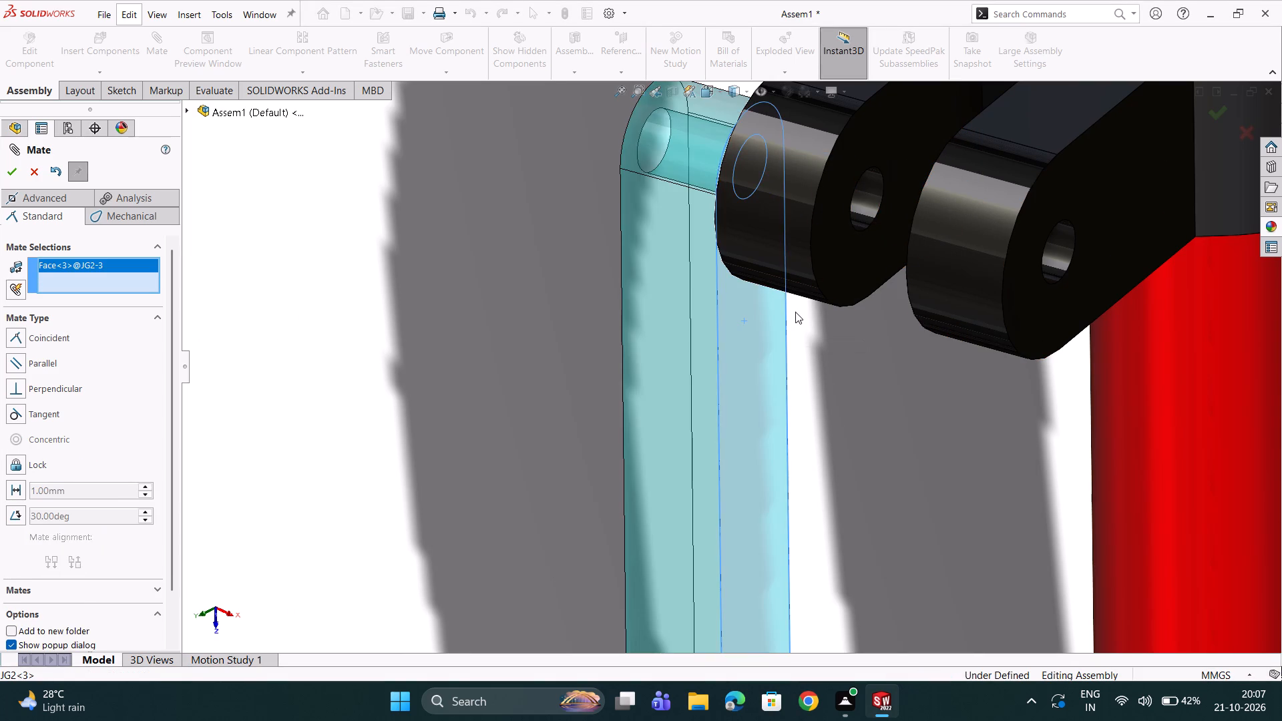
middle_drag(828, 310, 902, 318)
click(949, 277)
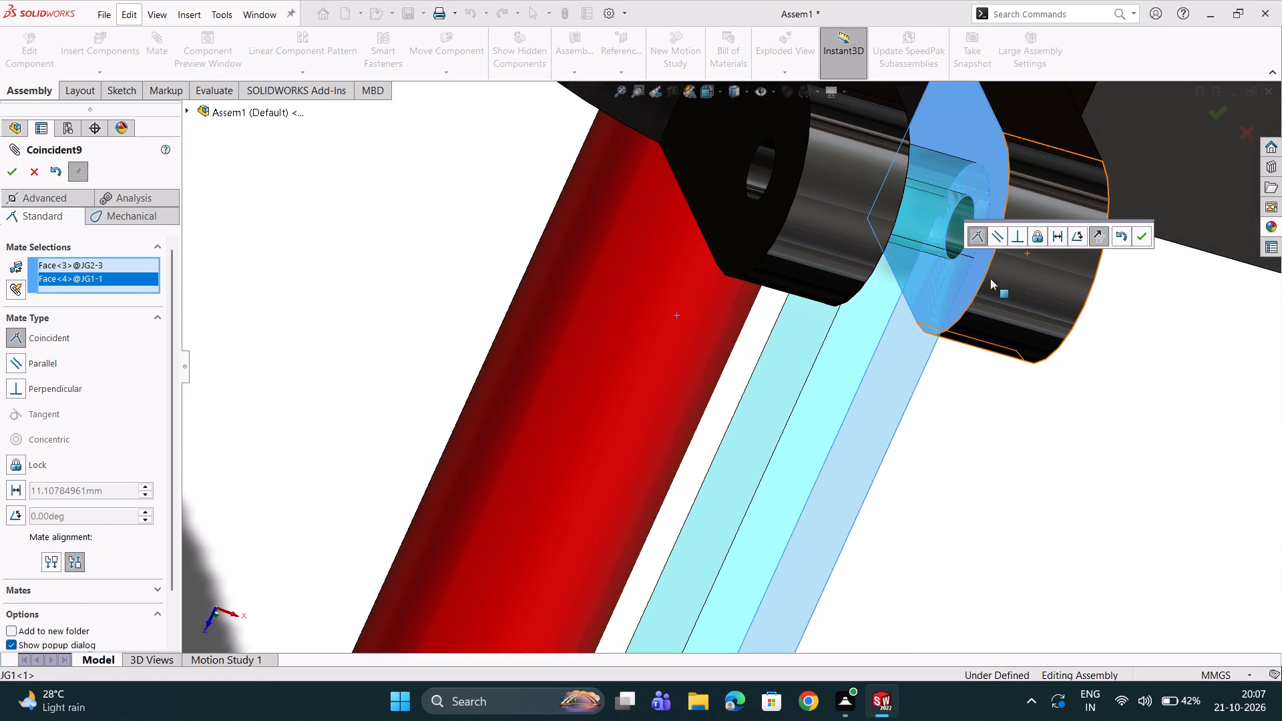
click(1140, 232)
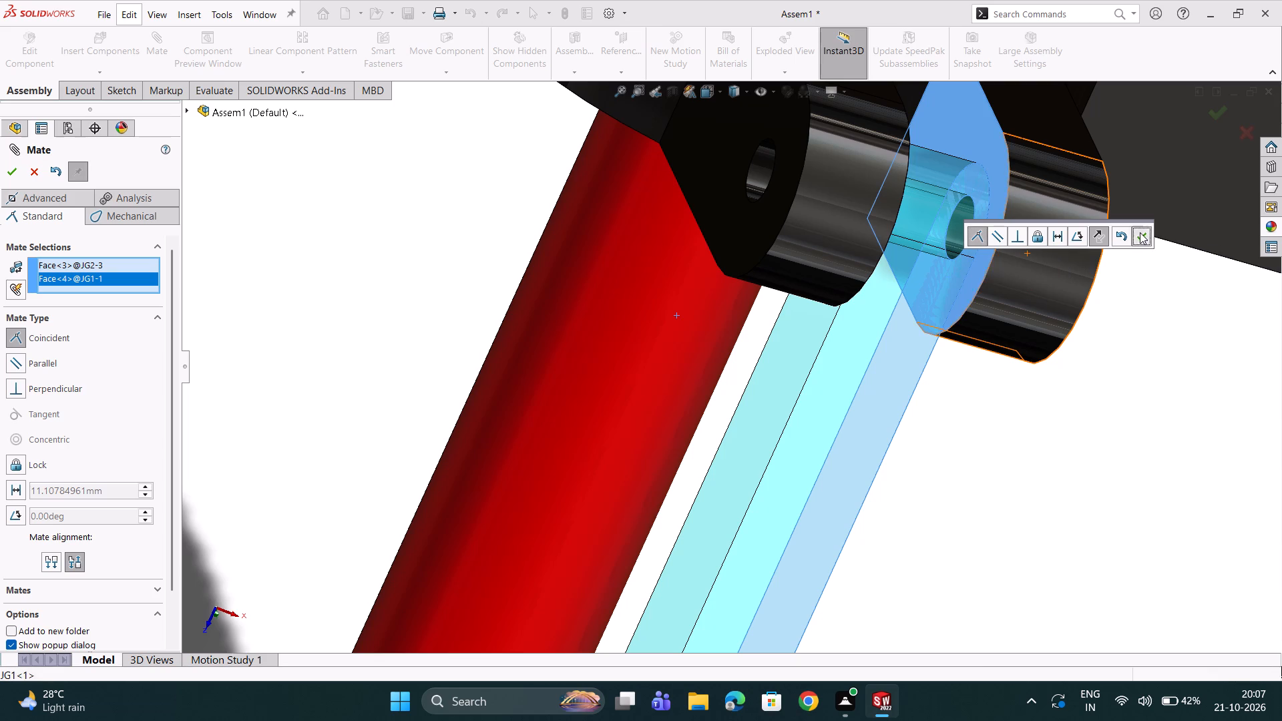
Add a coincident mate between the opposite side face of the JG2 link and the other inner lug face of JG1.
click(788, 339)
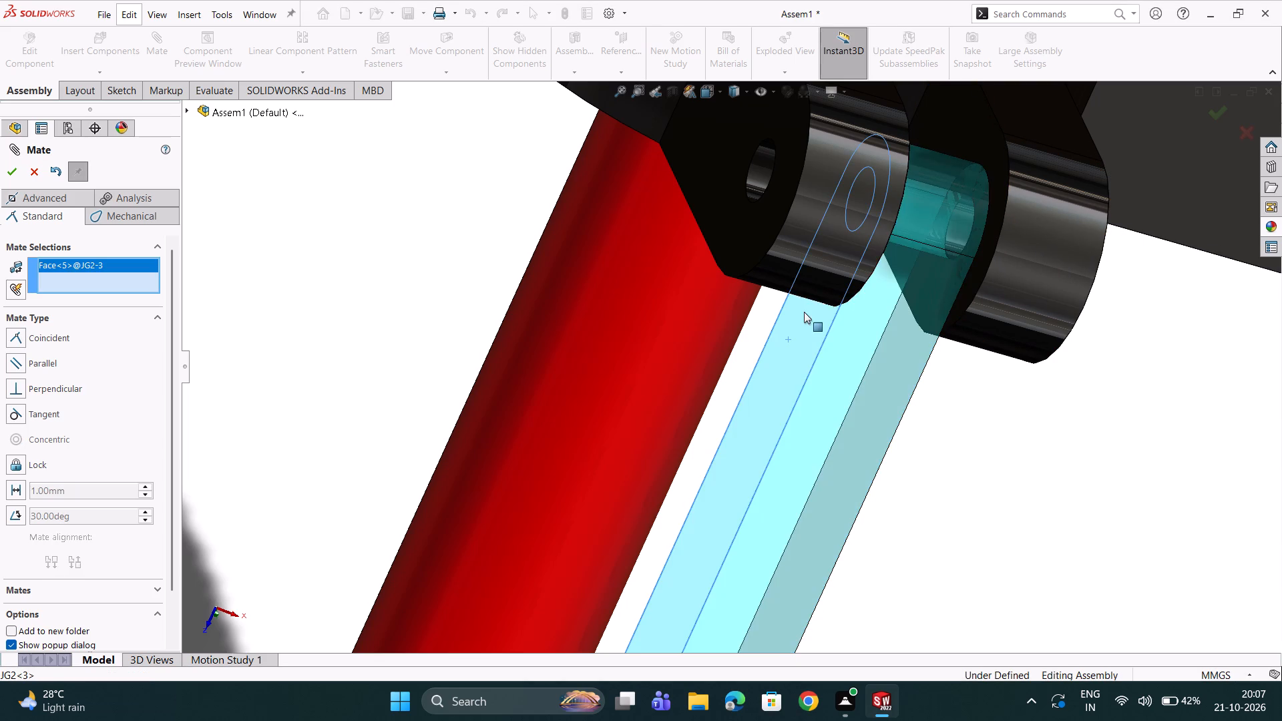
middle_drag(838, 287, 777, 288)
click(929, 129)
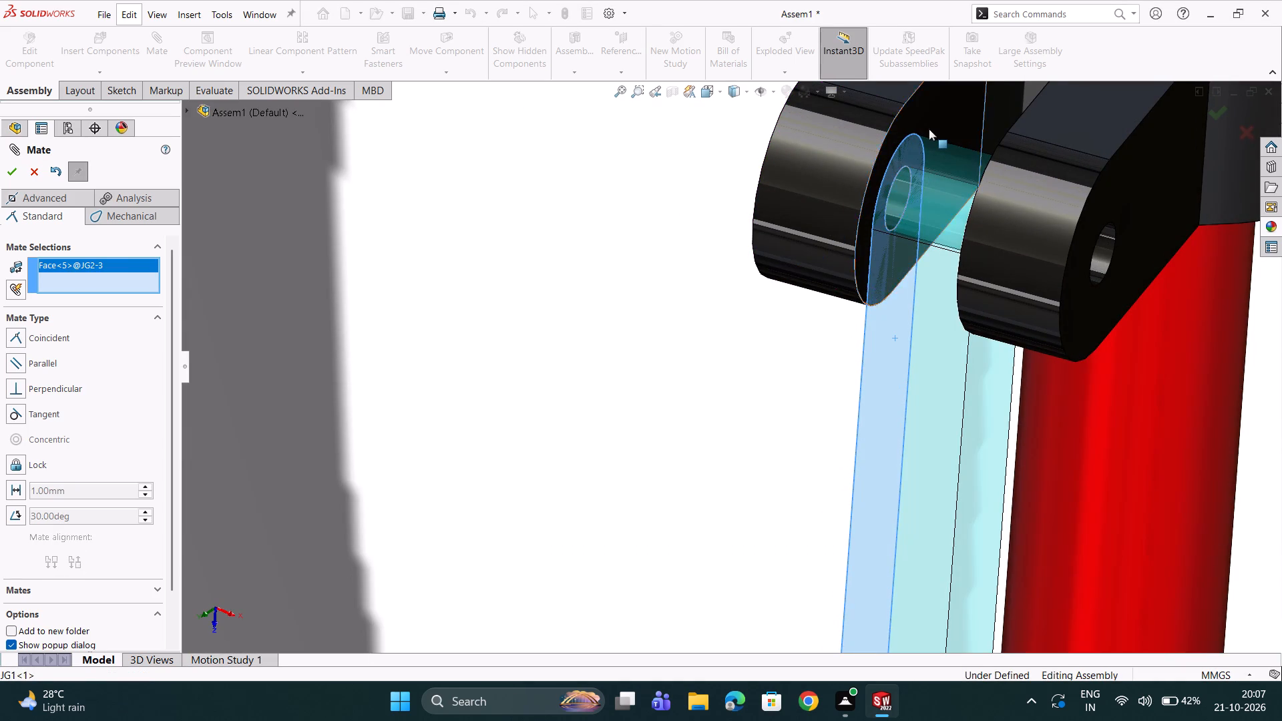
click(1110, 109)
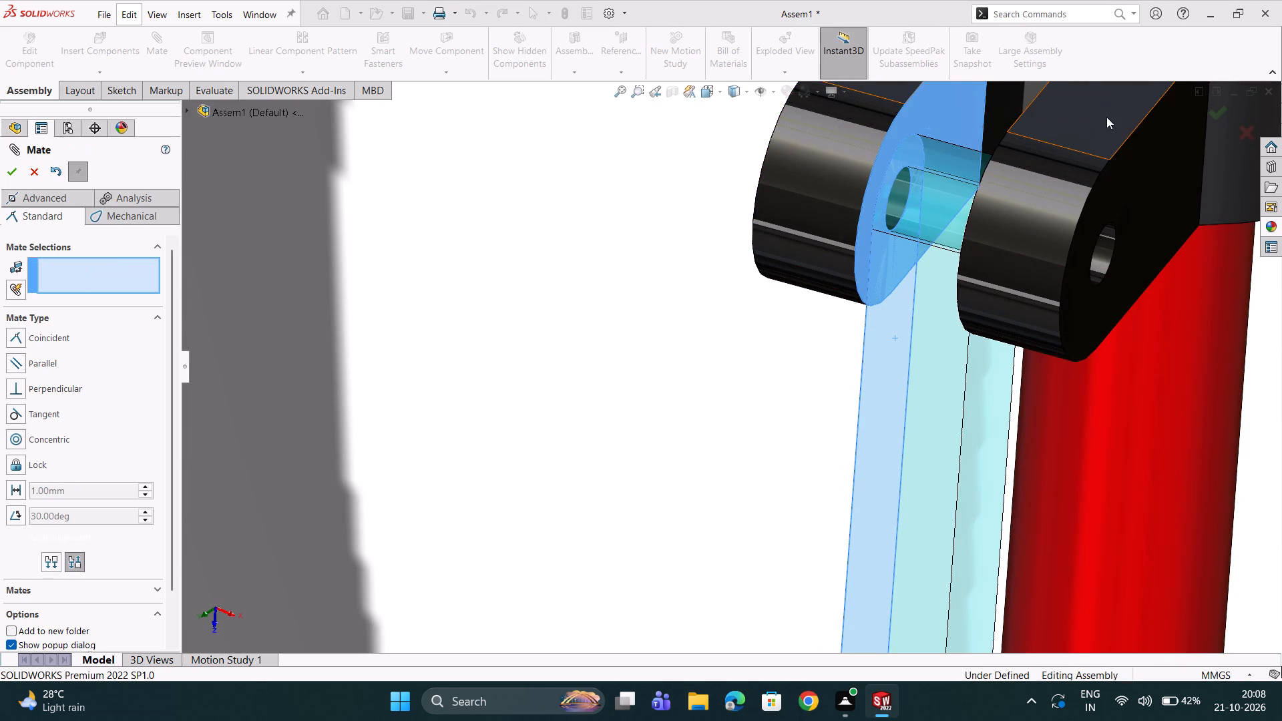
Add a concentric mate between the lower hole of the JG2 link and the pin hole of the JG3 arm below it.
scroll(1048, 206, up, 6)
scroll(871, 491, up, 4)
scroll(842, 546, down, 5)
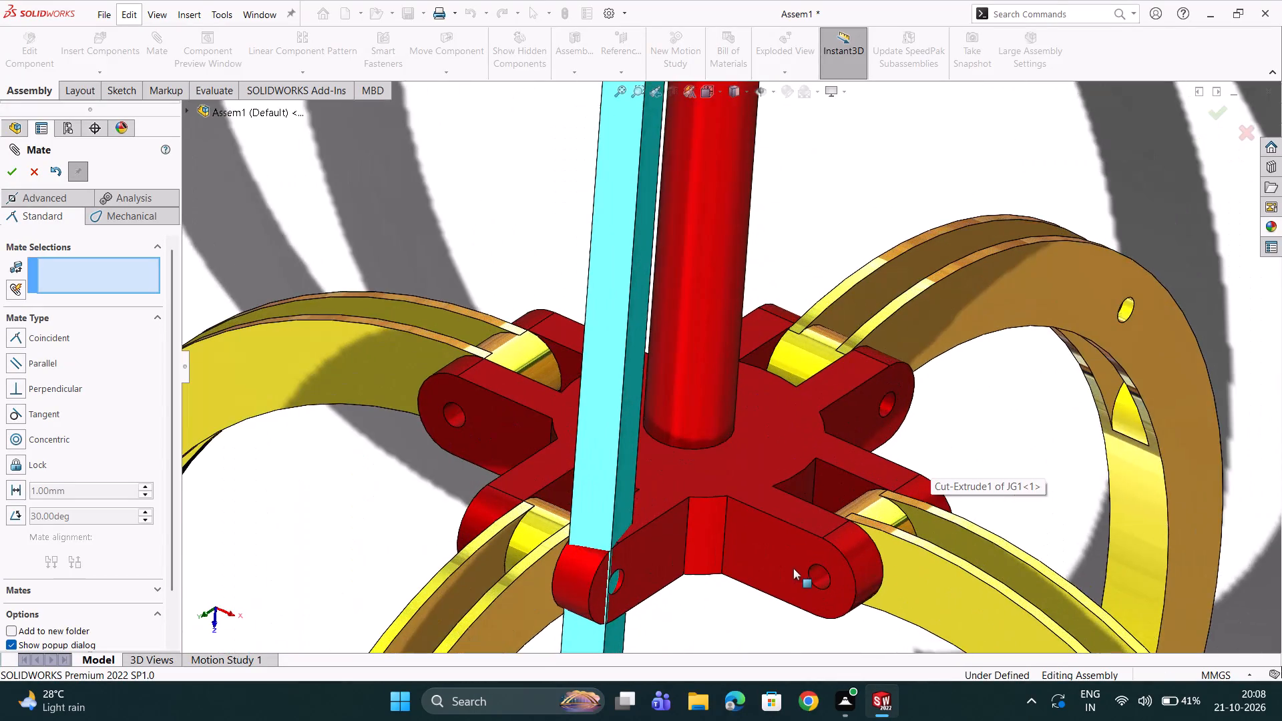
scroll(751, 591, up, 5)
scroll(699, 547, down, 6)
scroll(699, 521, up, 1)
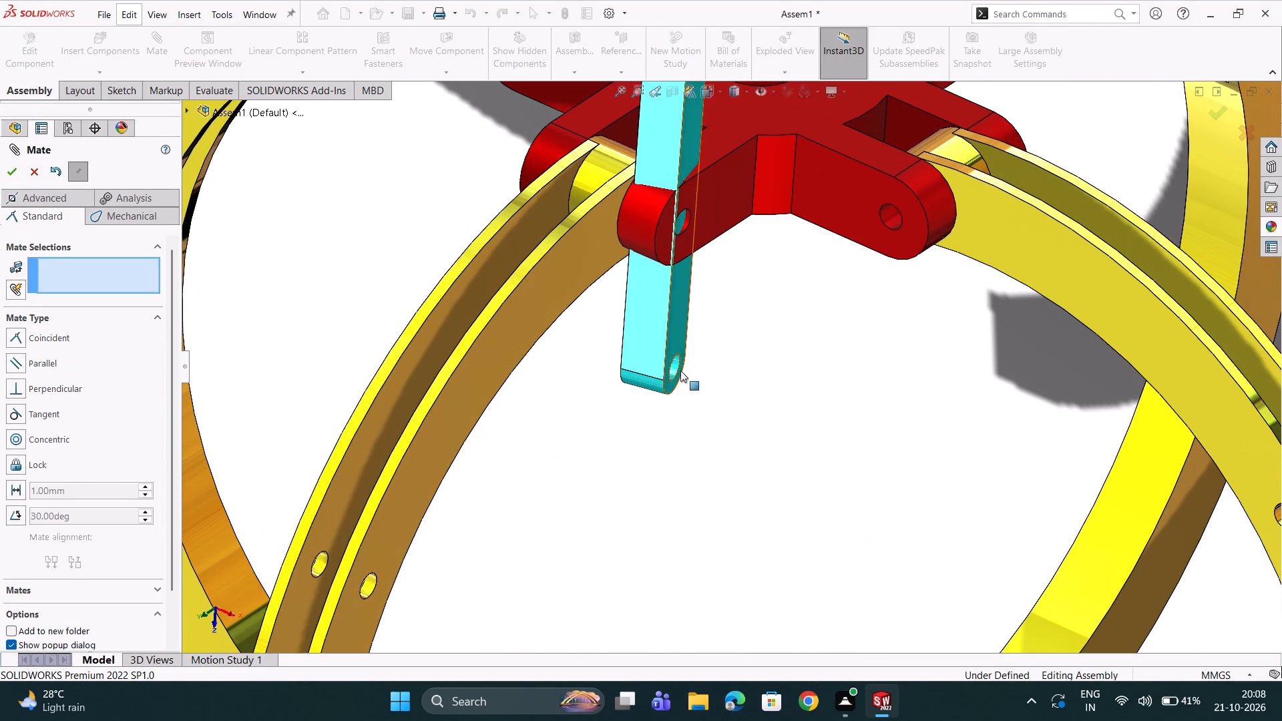
click(673, 368)
scroll(252, 579, down, 2)
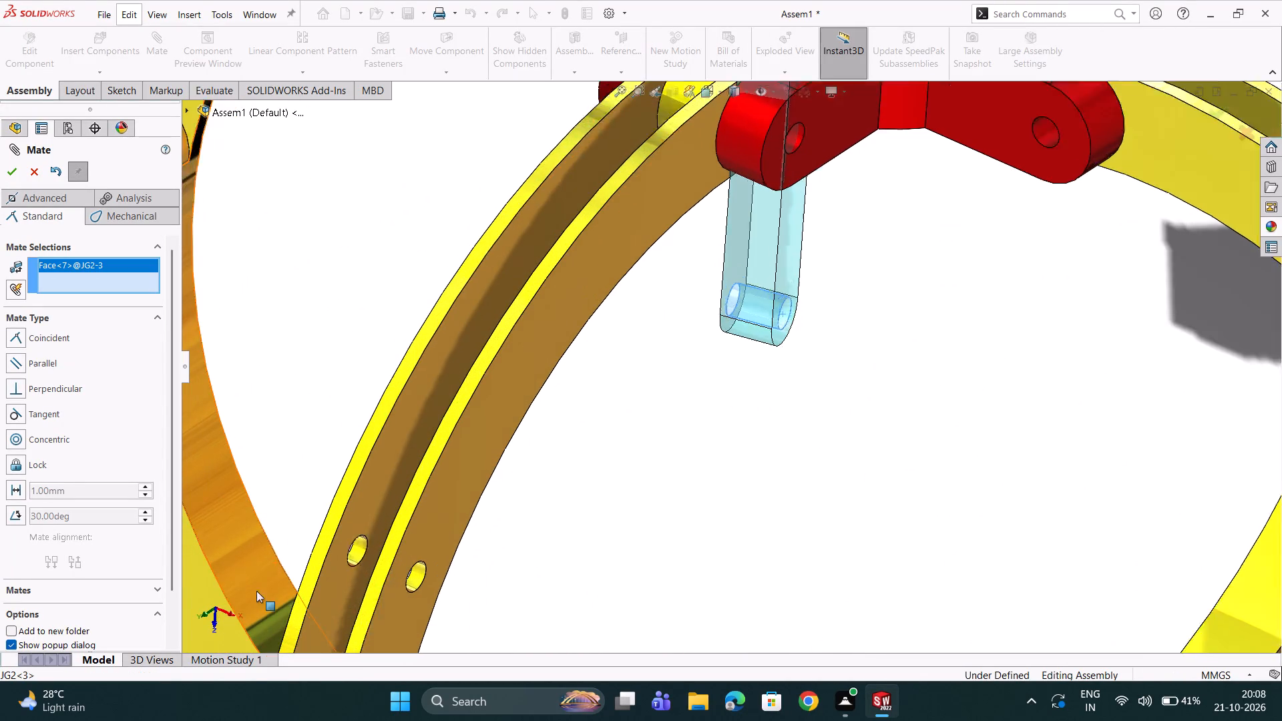
click(473, 559)
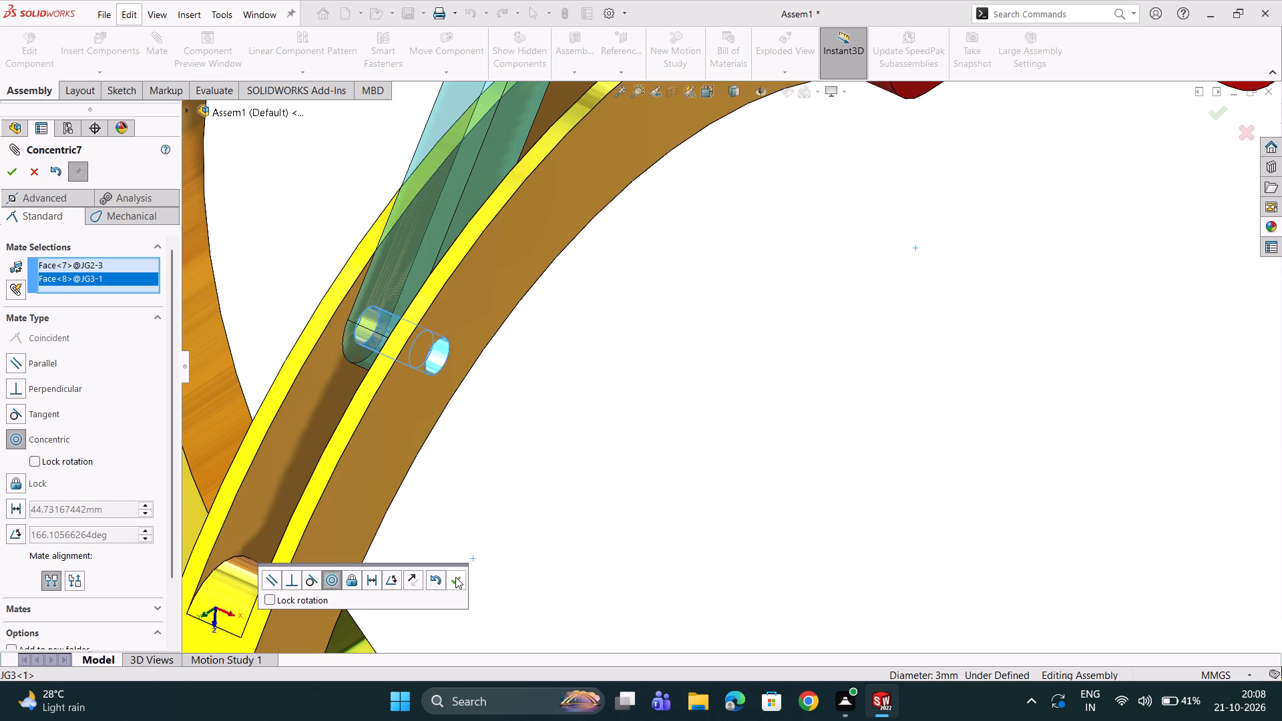
click(455, 577)
Add a coincident mate between one side face of the JG2 link and the inner slot face of the JG3 arm, then clear leftover selections.
scroll(435, 363, down, 2)
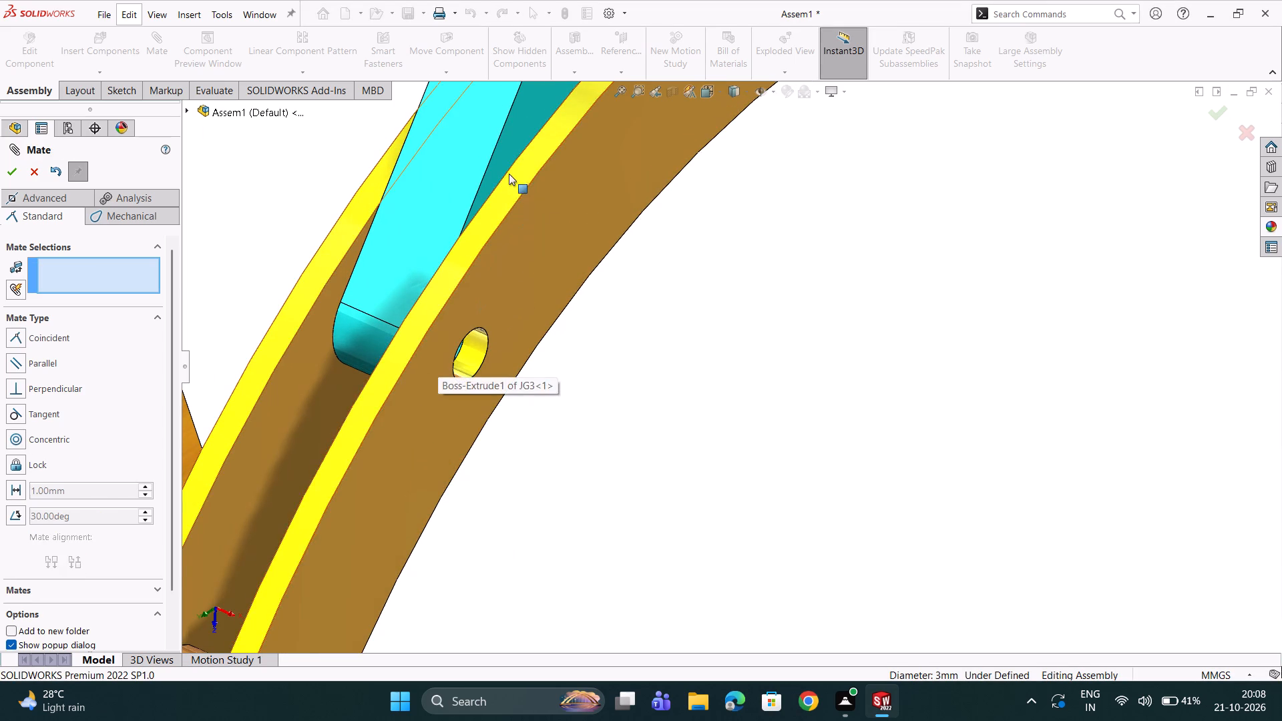
click(509, 163)
middle_drag(510, 168, 524, 182)
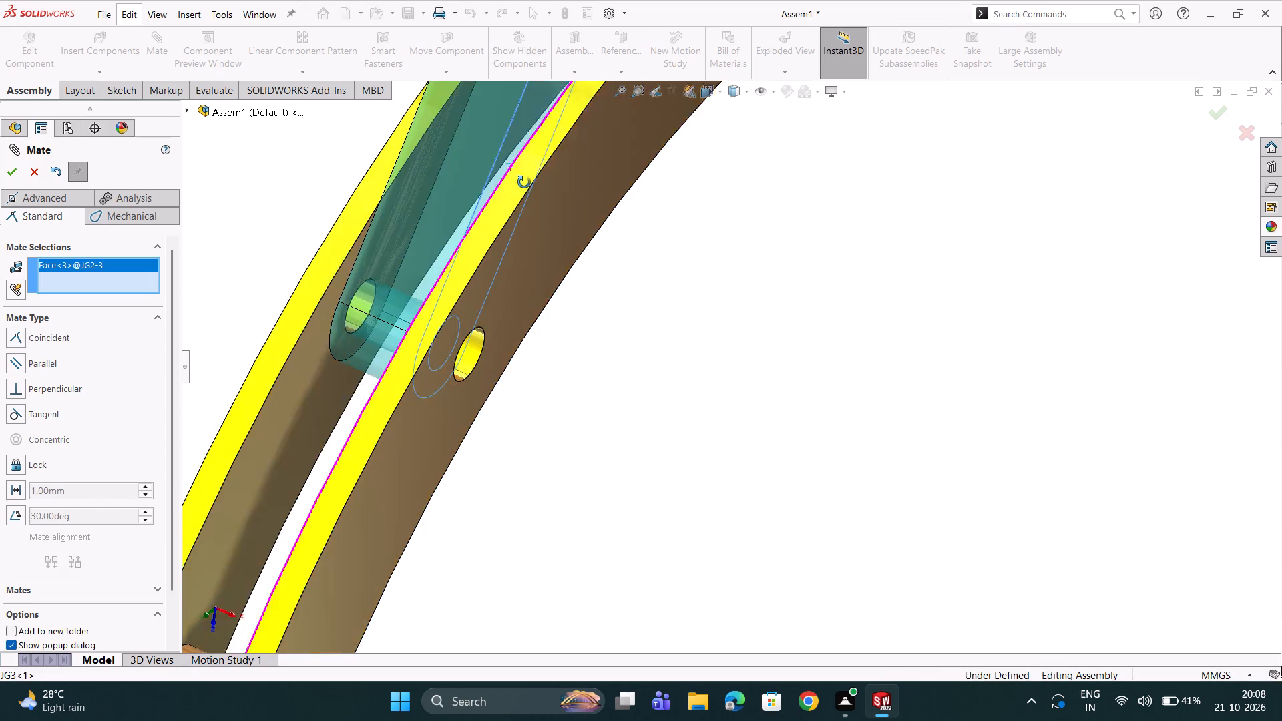
middle_drag(524, 182, 525, 184)
click(59, 267)
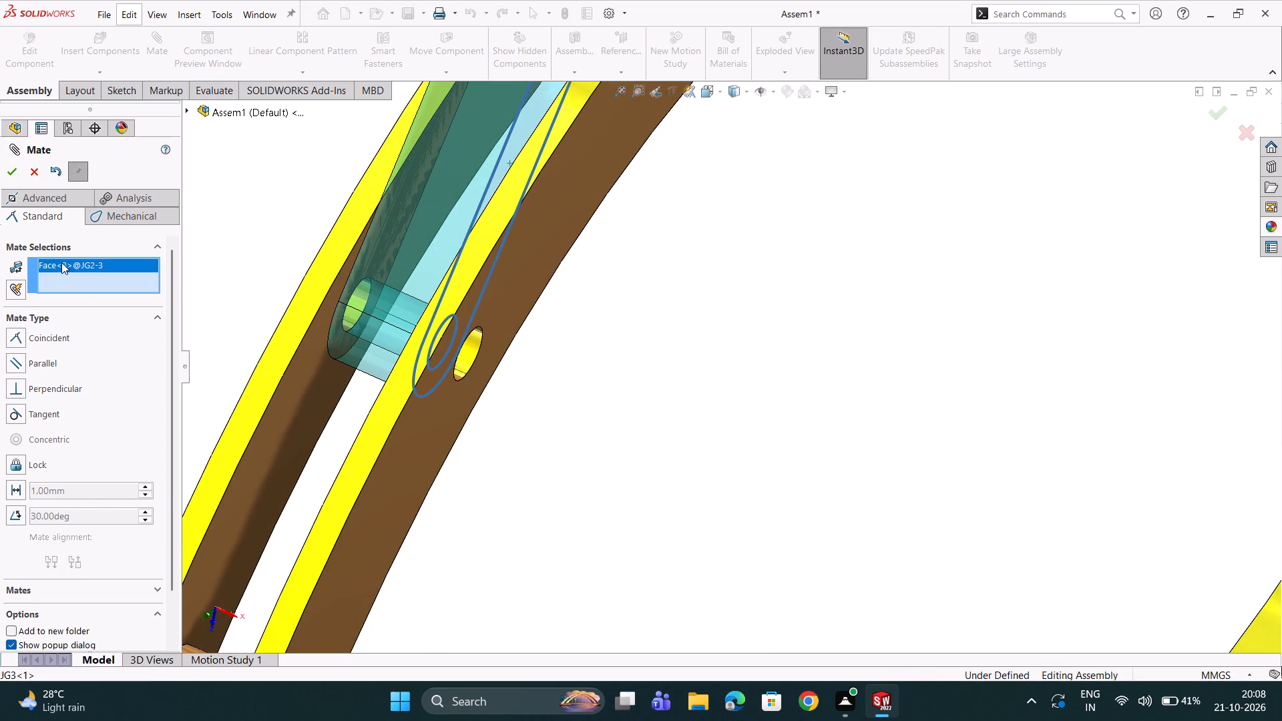
right_click(61, 262)
double_click(89, 286)
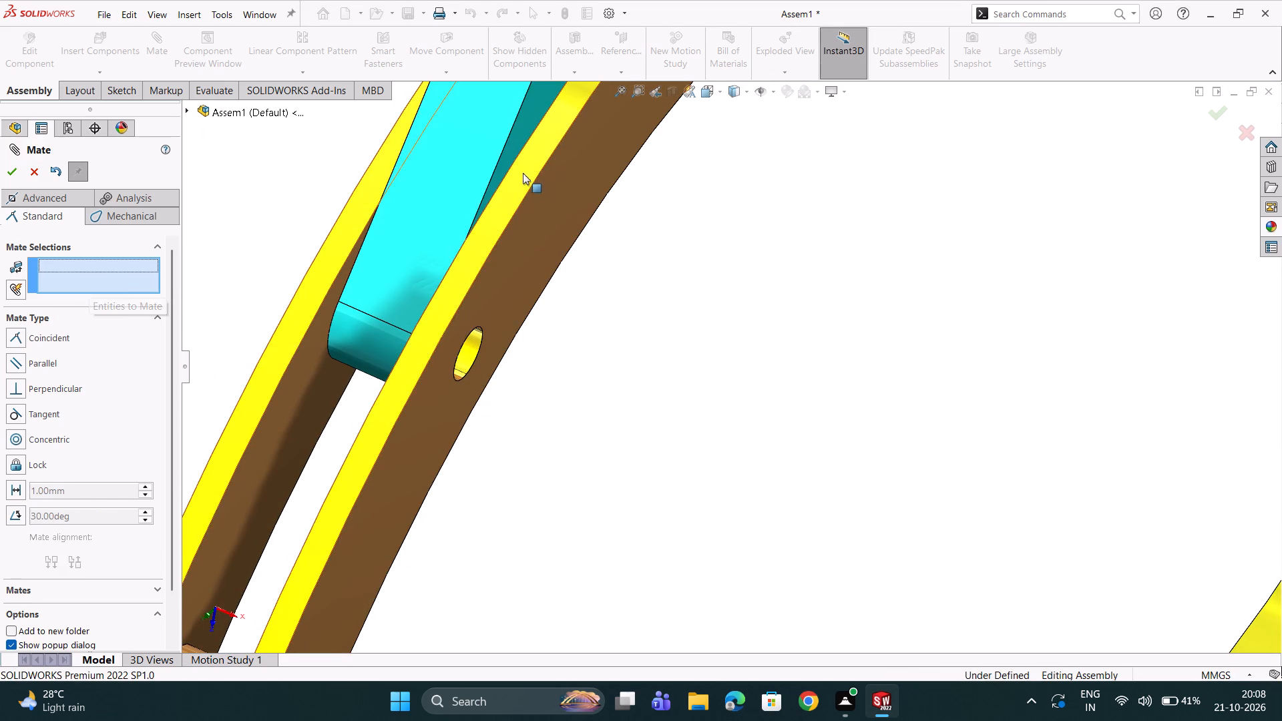
click(515, 143)
middle_drag(352, 348, 366, 364)
scroll(352, 348, down, 1)
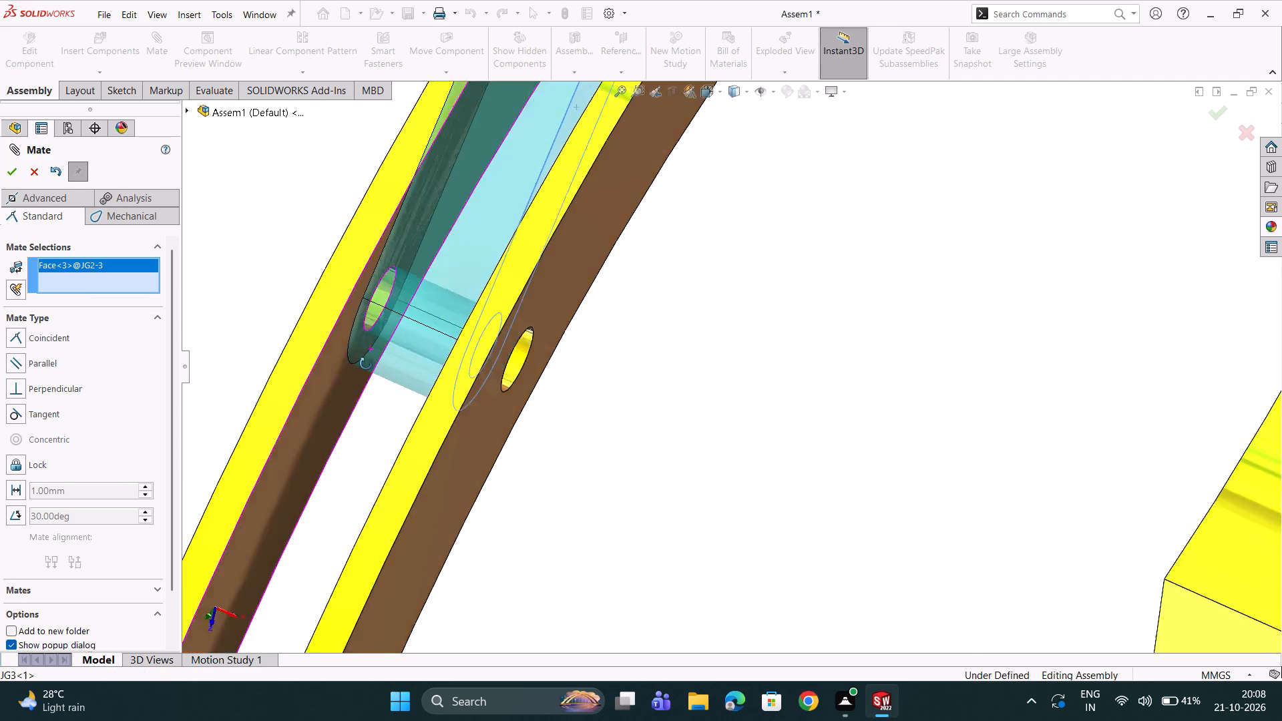
middle_drag(366, 364, 397, 389)
click(468, 437)
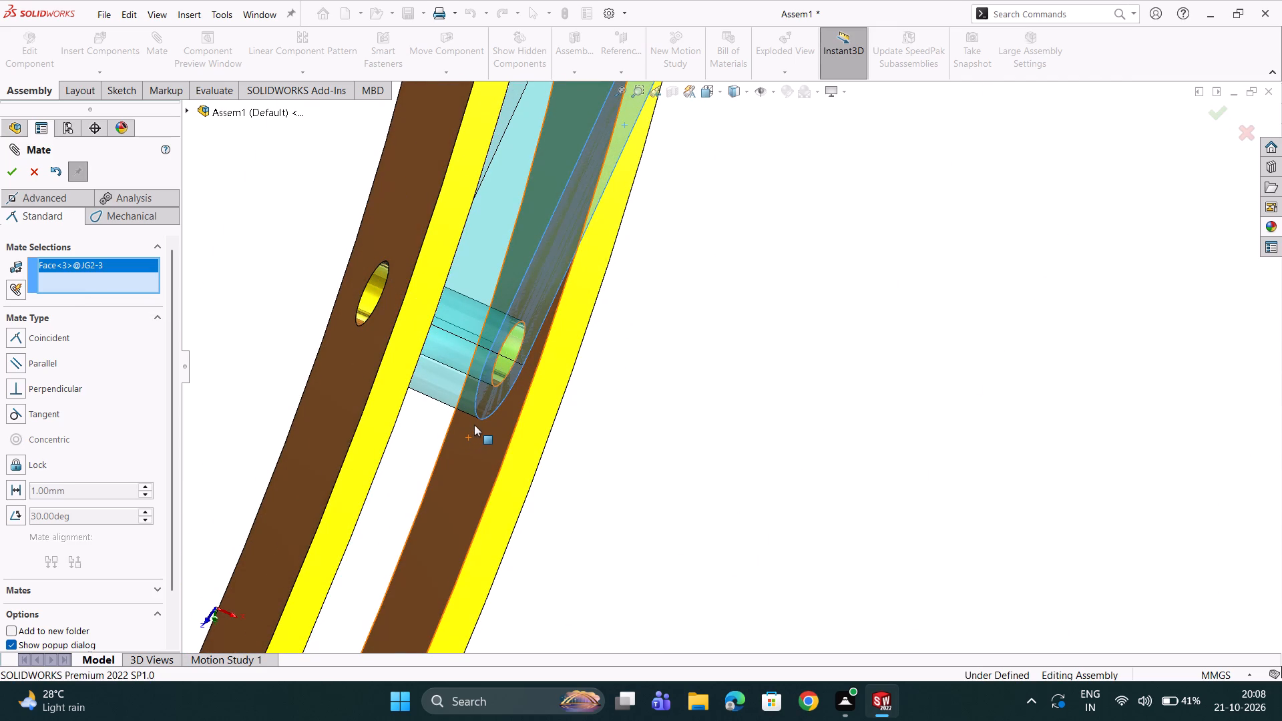
double_click(472, 435)
double_click(451, 454)
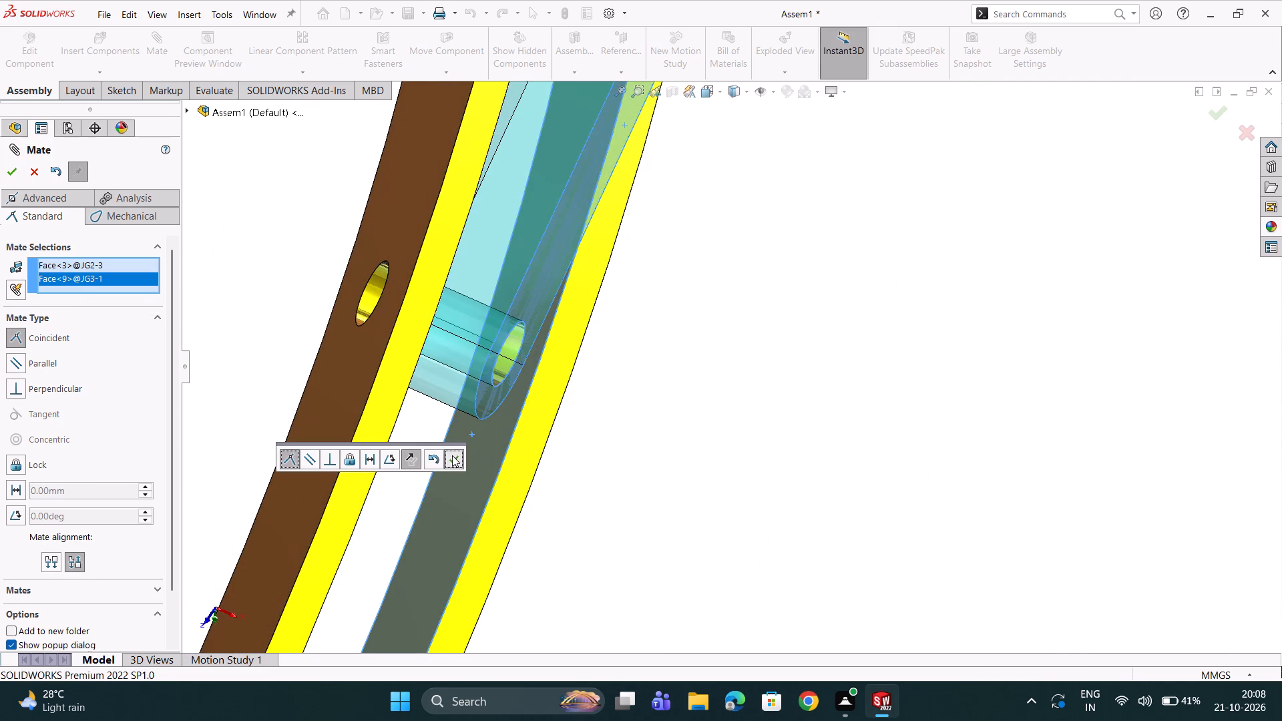
scroll(467, 443, up, 4)
scroll(491, 373, up, 4)
scroll(713, 279, down, 3)
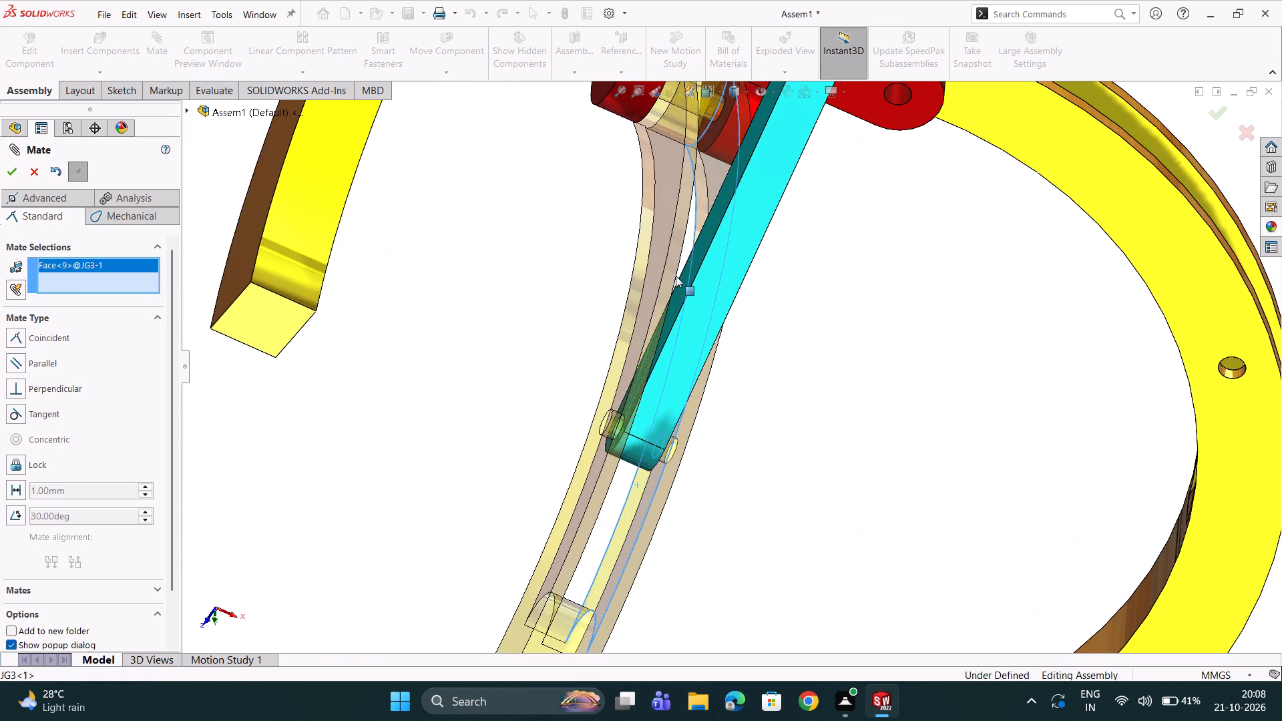
click(47, 263)
right_click(47, 263)
click(71, 288)
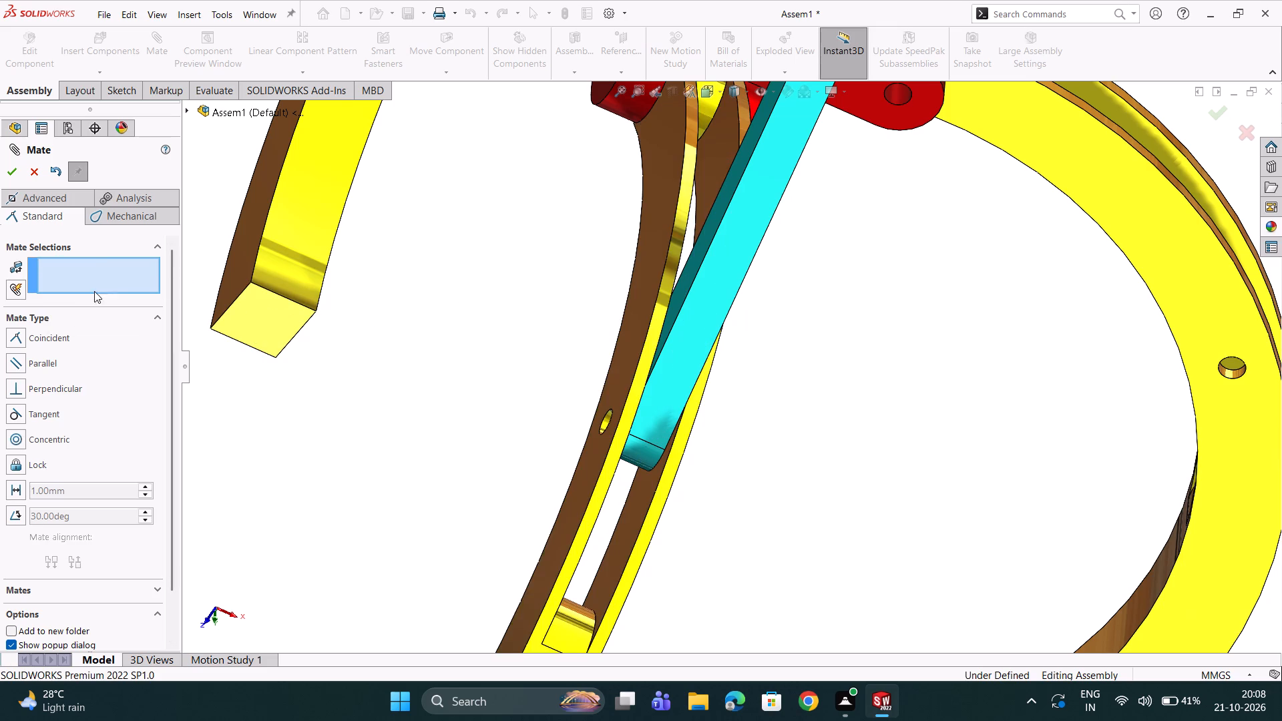
Add a coincident mate between the JG2 link's opposite side face and the JG3 arm's other inner slot face.
middle_drag(712, 234, 740, 248)
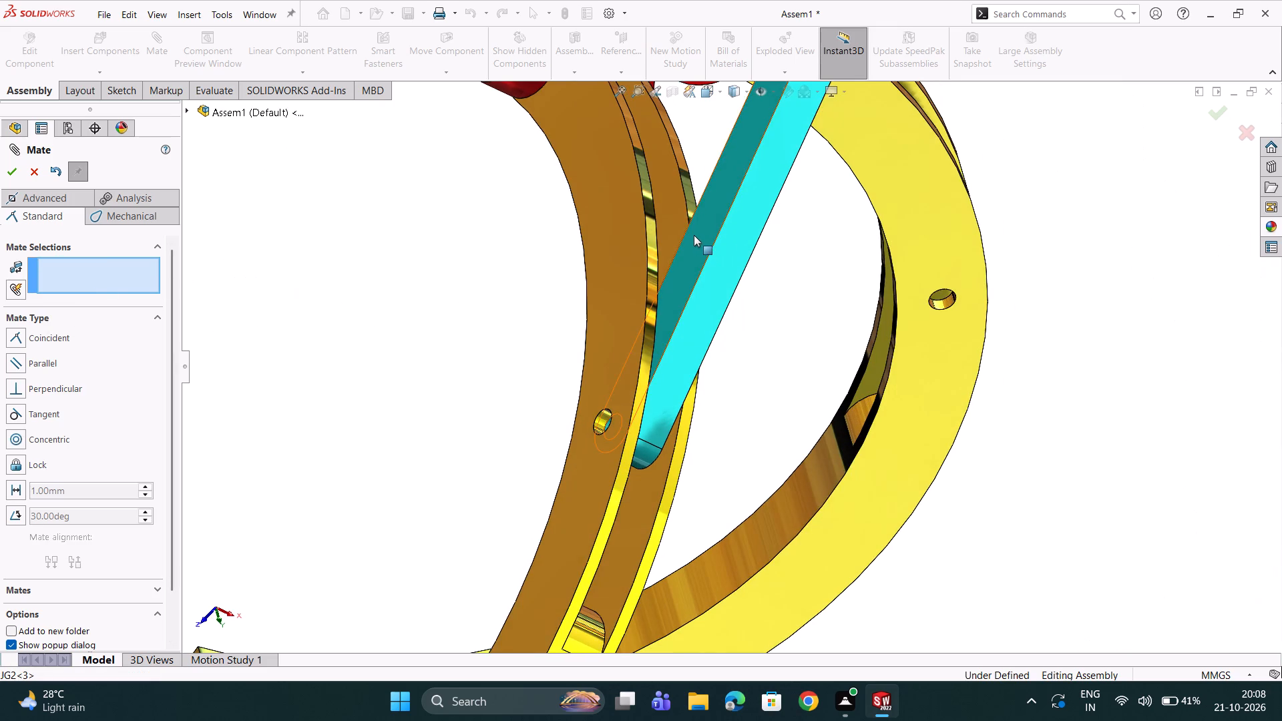
click(696, 236)
scroll(697, 235, down, 1)
middle_drag(697, 239, 624, 212)
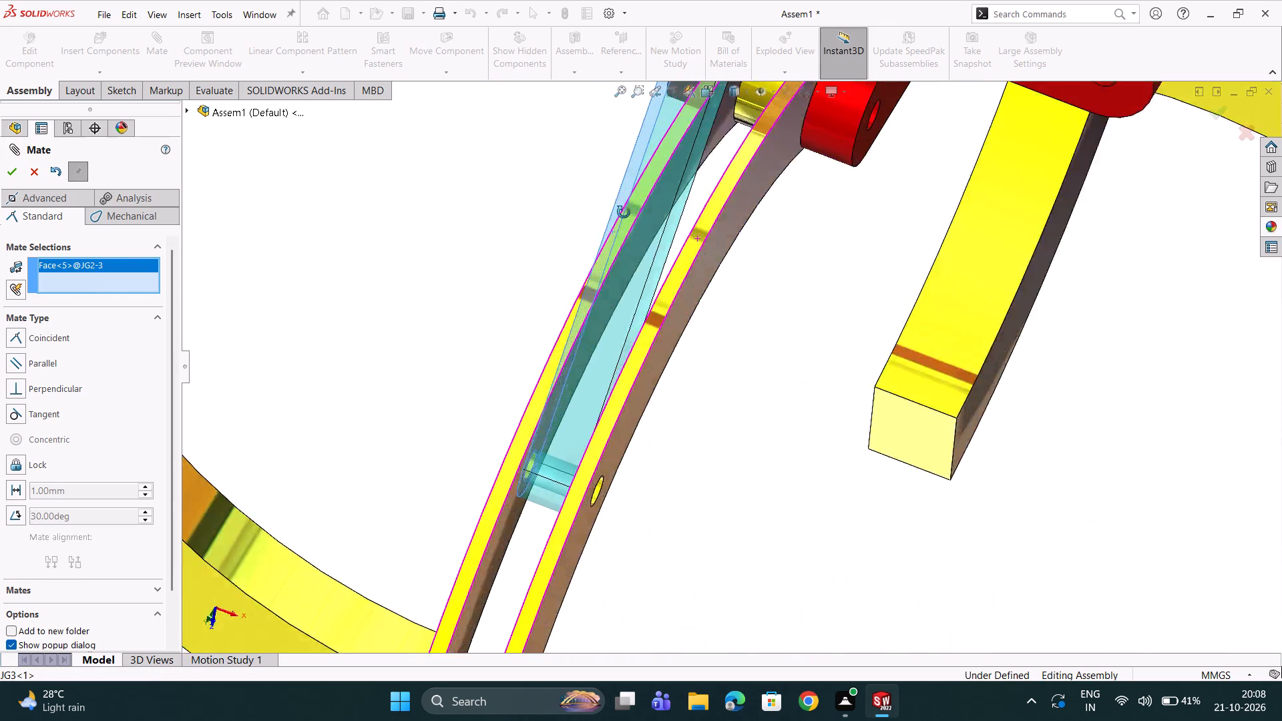
middle_drag(624, 212, 602, 198)
click(670, 208)
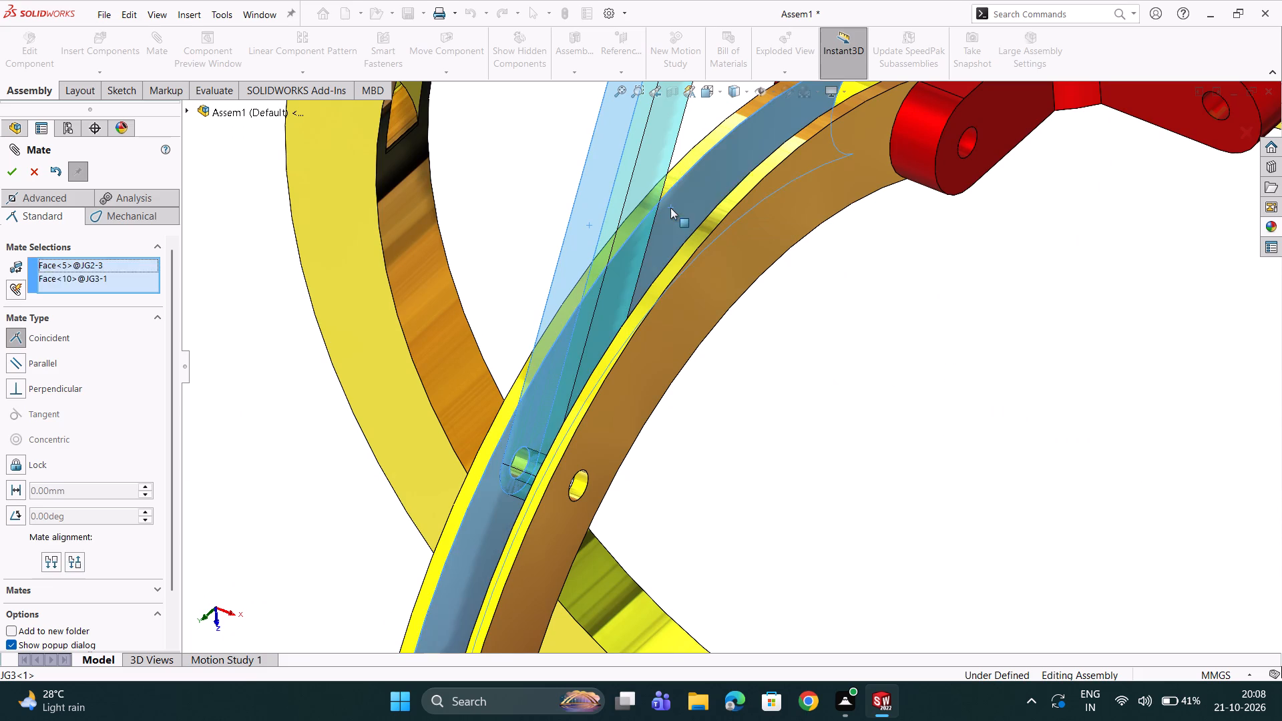
double_click(851, 190)
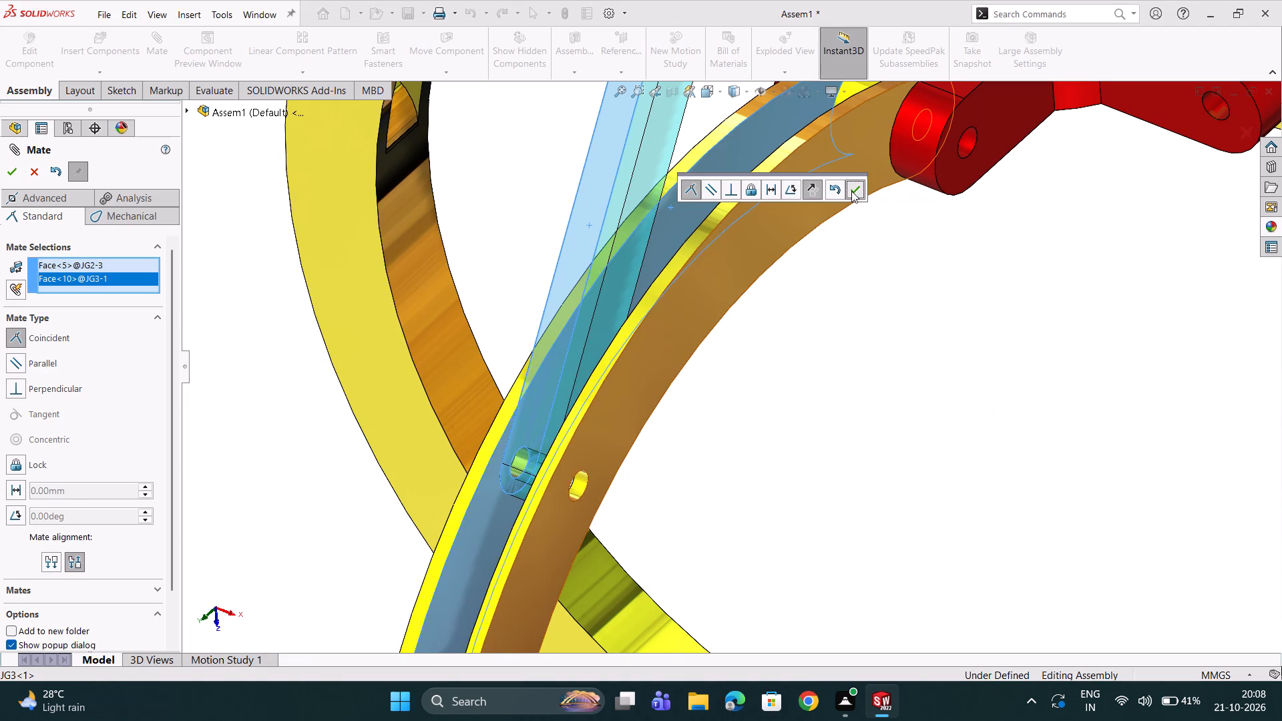
scroll(708, 284, up, 7)
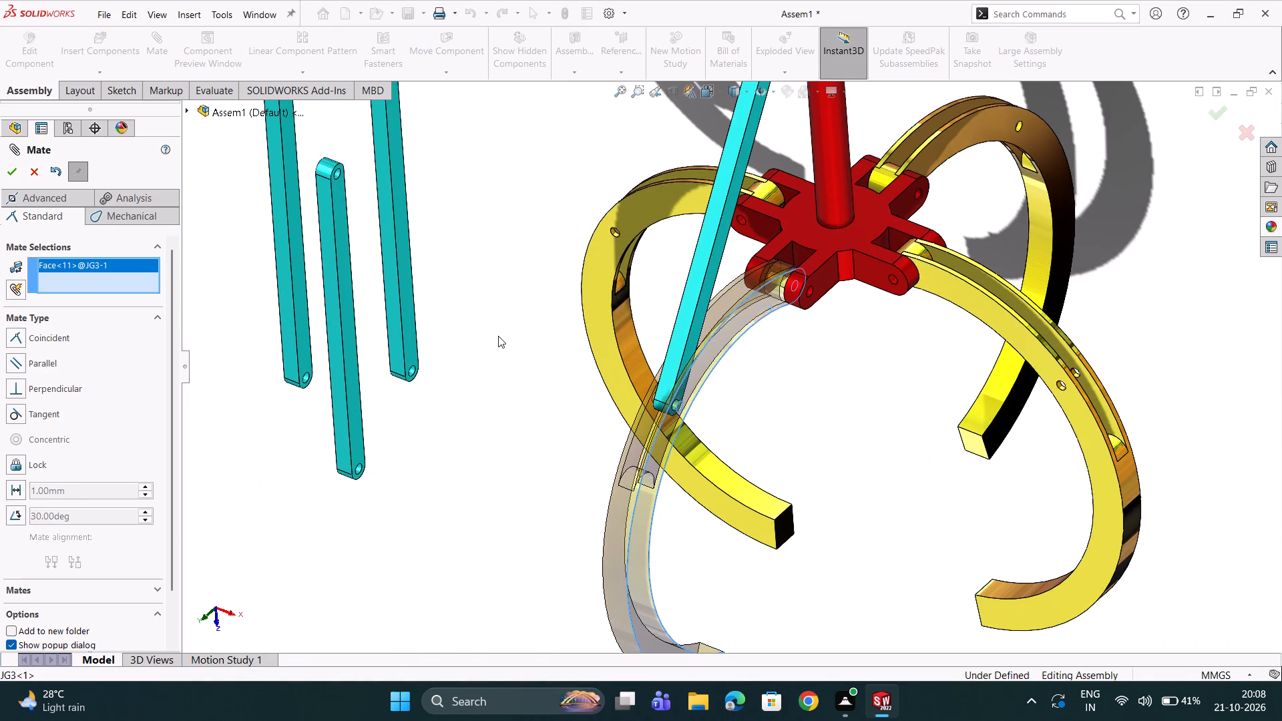
click(76, 262)
right_click(76, 265)
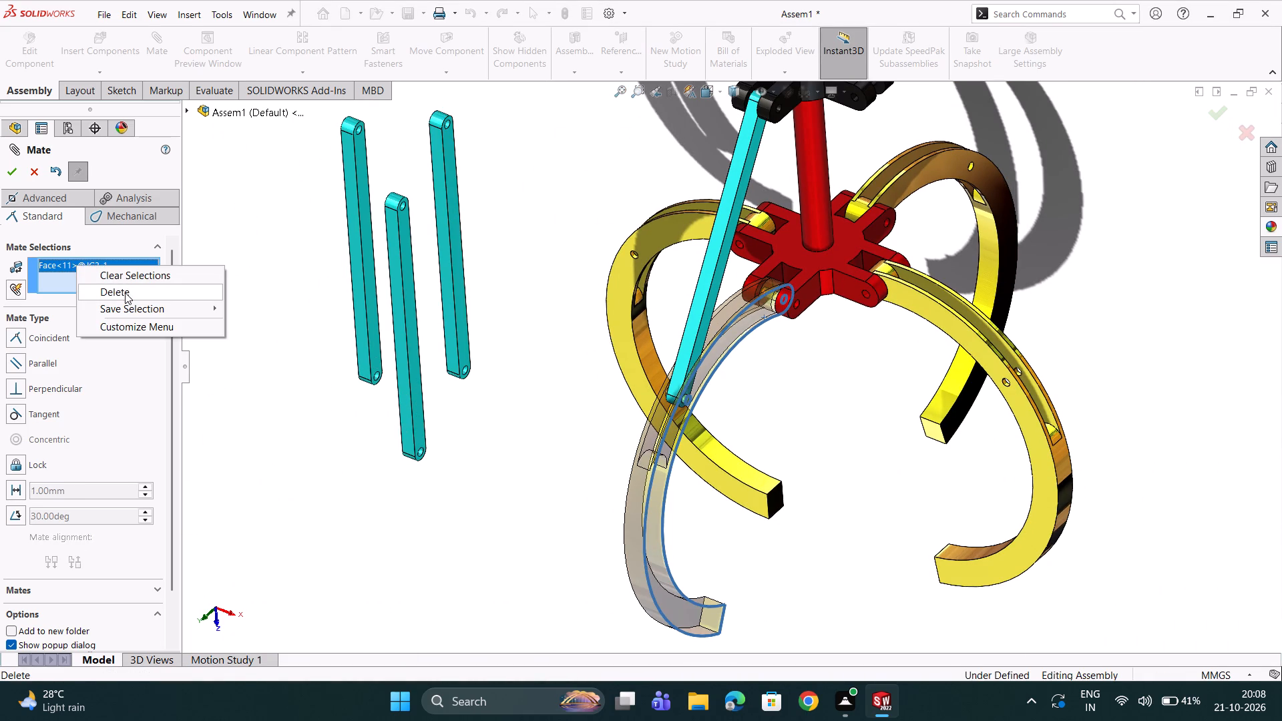
Clear the leftover mate selection and add a concentric mate between a loose JG2 link's upper hole and the next JG1 lug hole.
click(125, 293)
scroll(429, 174, down, 3)
scroll(497, 131, down, 3)
scroll(568, 176, down, 2)
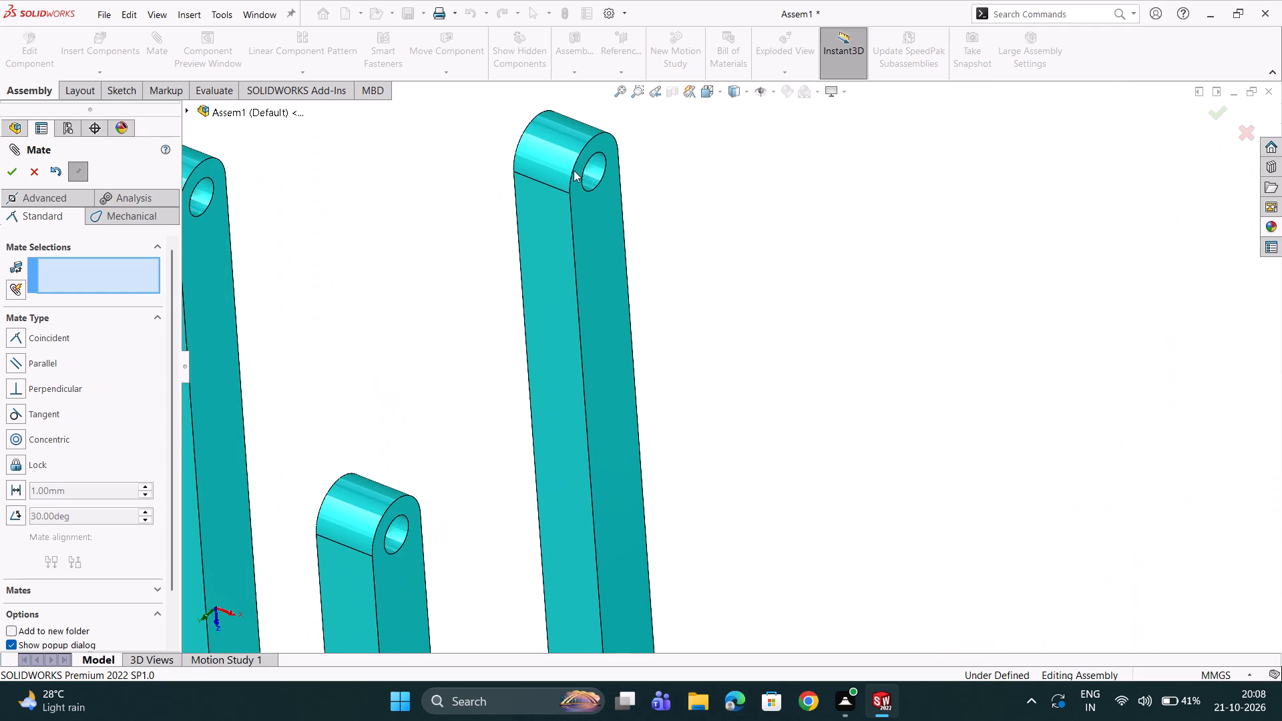
click(592, 178)
scroll(627, 202, up, 7)
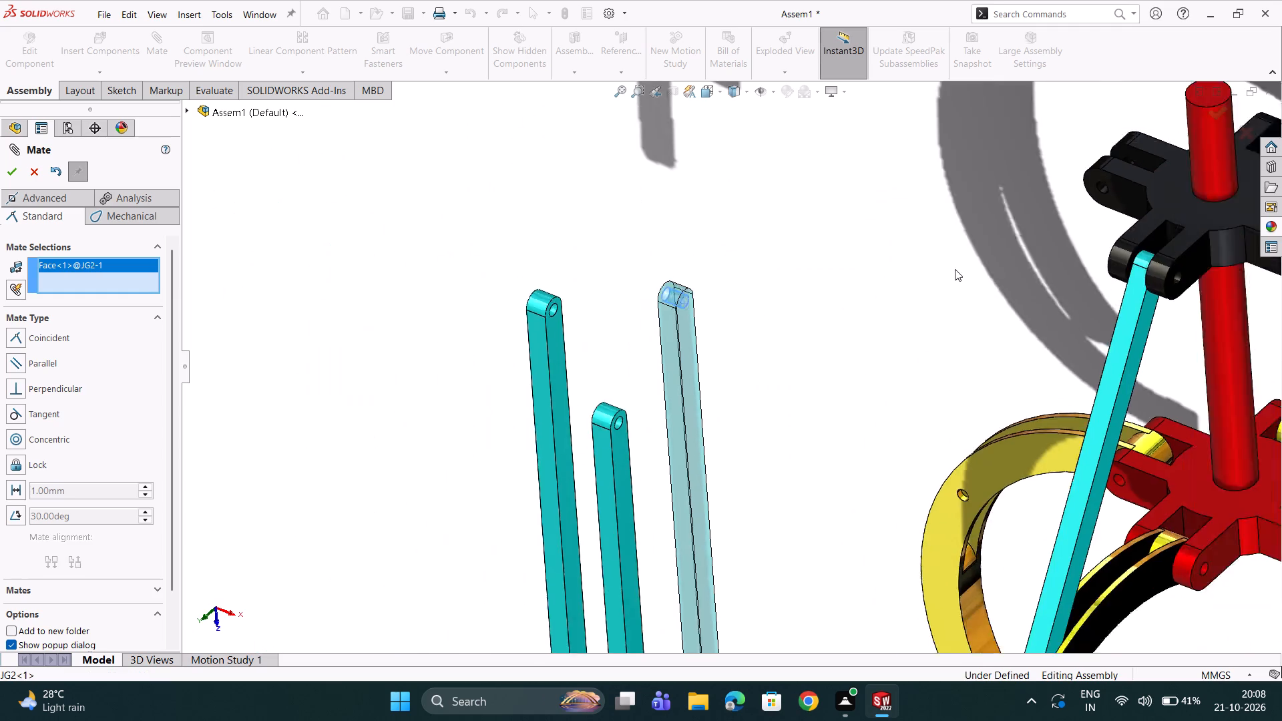
scroll(955, 269, up, 2)
scroll(991, 267, down, 5)
scroll(1068, 385, up, 3)
scroll(1072, 381, down, 3)
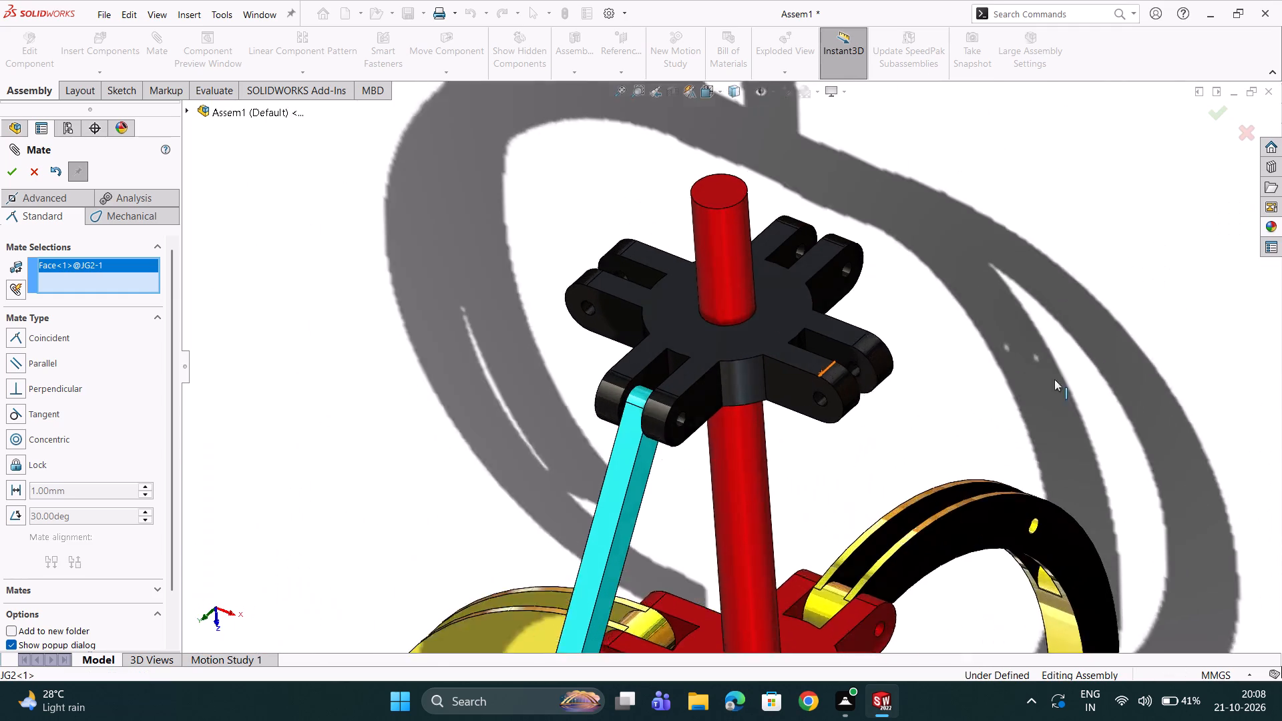
scroll(924, 381, down, 3)
click(680, 353)
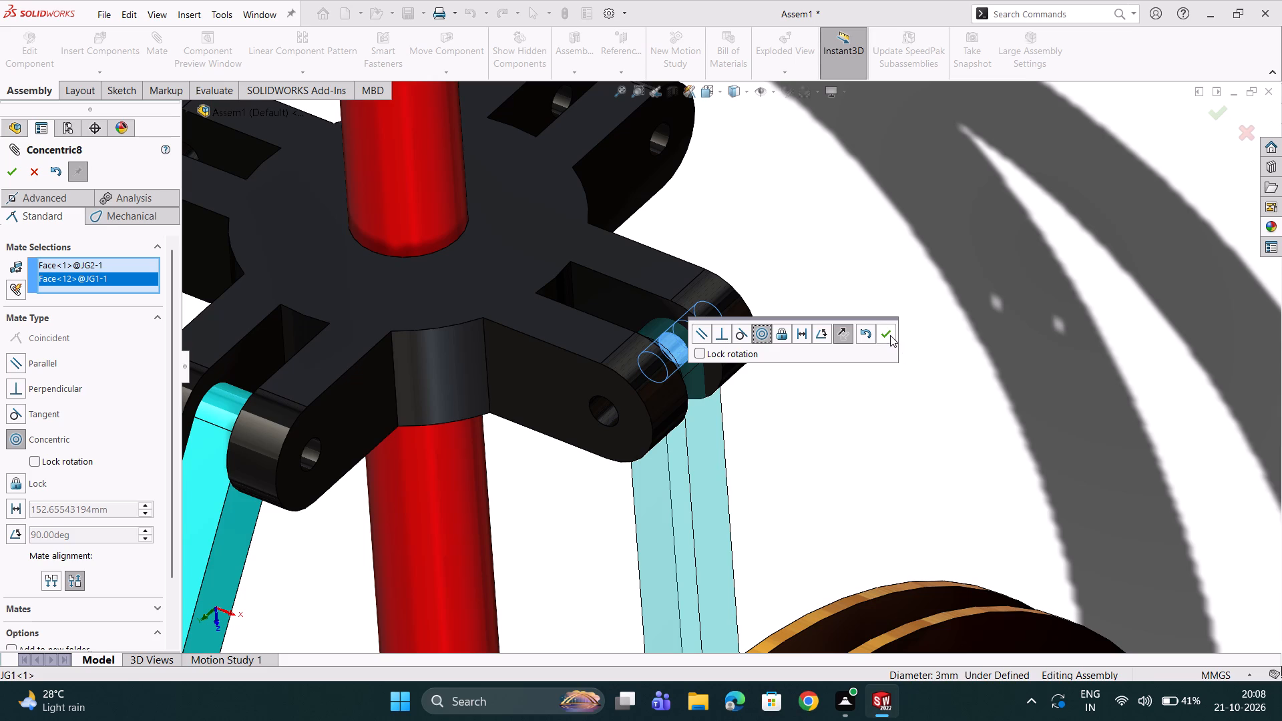
click(890, 335)
Add a coincident mate between one side face of this second JG2 link and the adjacent inner lug face of JG1.
click(670, 479)
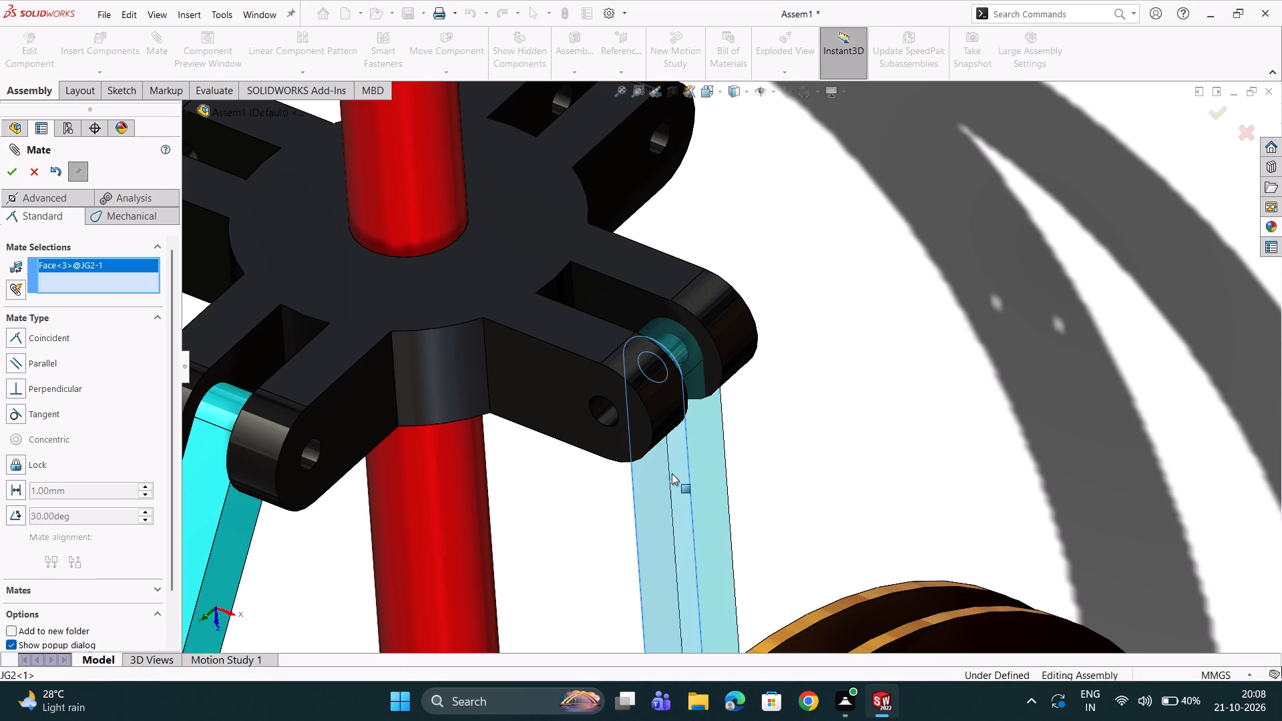
middle_drag(672, 475, 590, 511)
scroll(618, 497, down, 1)
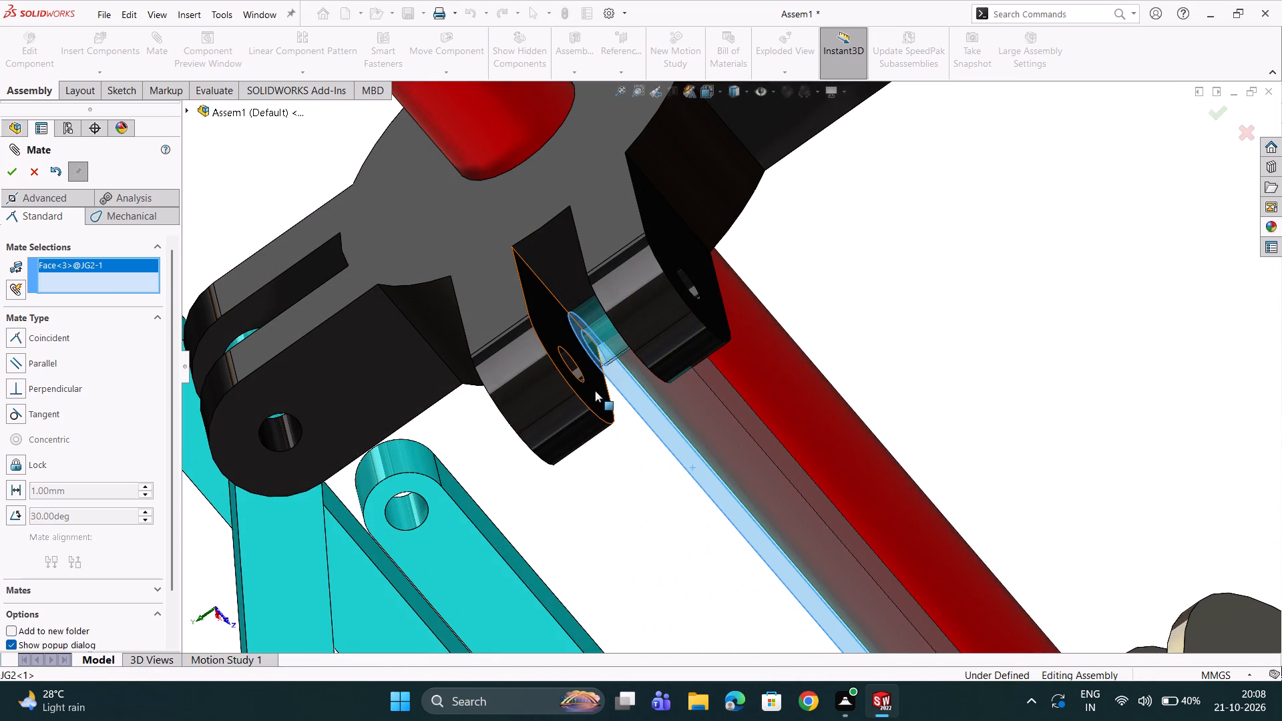
double_click(594, 392)
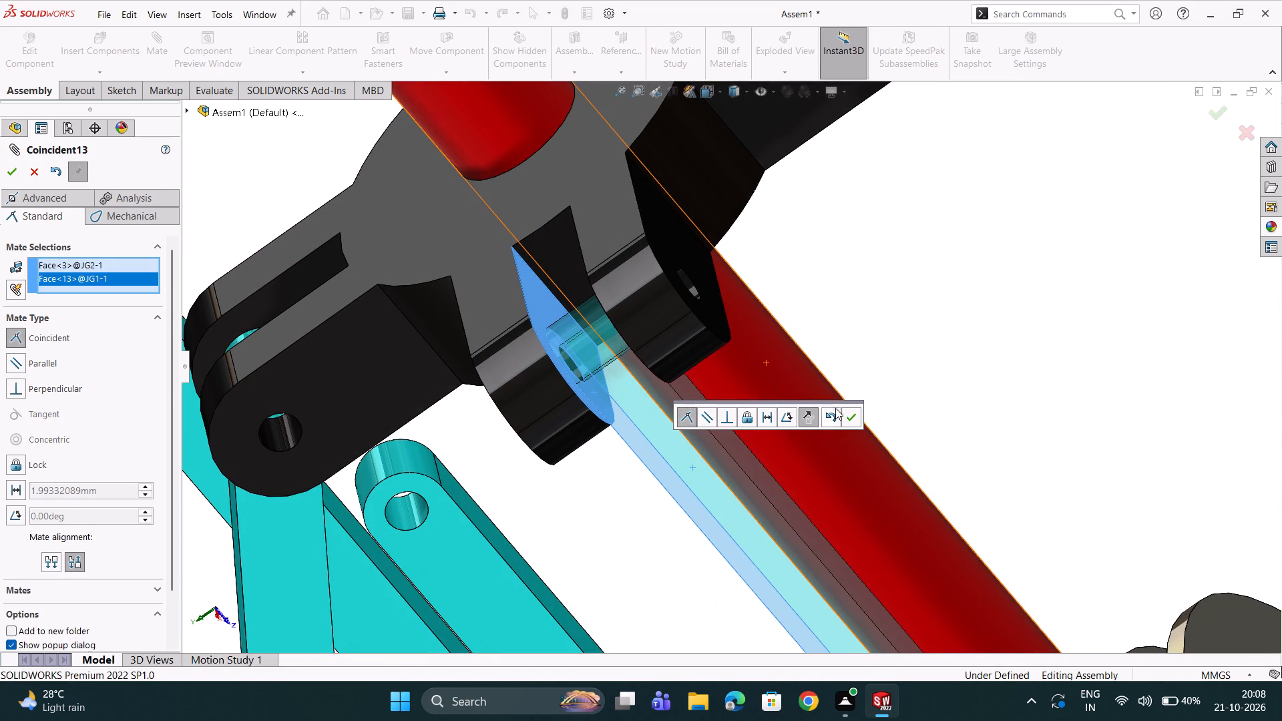
click(852, 417)
Add a coincident mate between the other inner lug face of JG1 and the second JG2 link's opposite side face.
scroll(765, 409, up, 2)
middle_drag(765, 409, 810, 396)
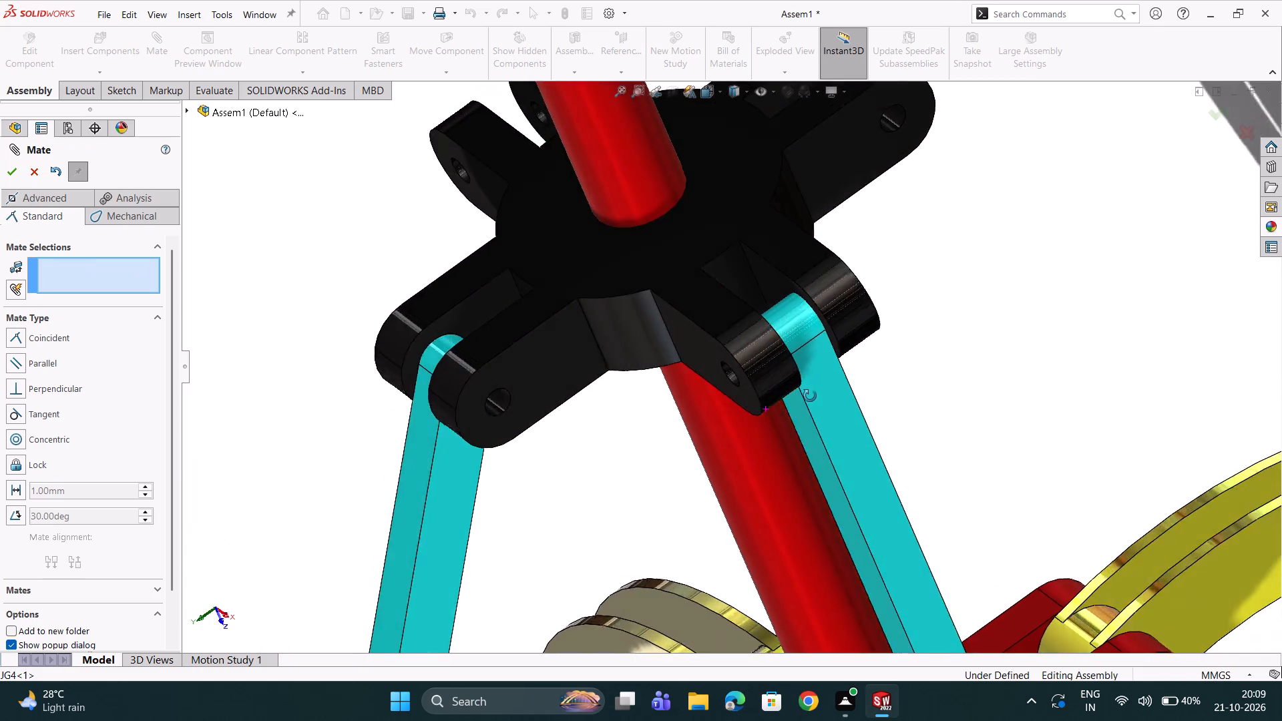
middle_drag(810, 396, 835, 398)
click(845, 287)
scroll(852, 288, down, 1)
middle_drag(853, 291, 822, 304)
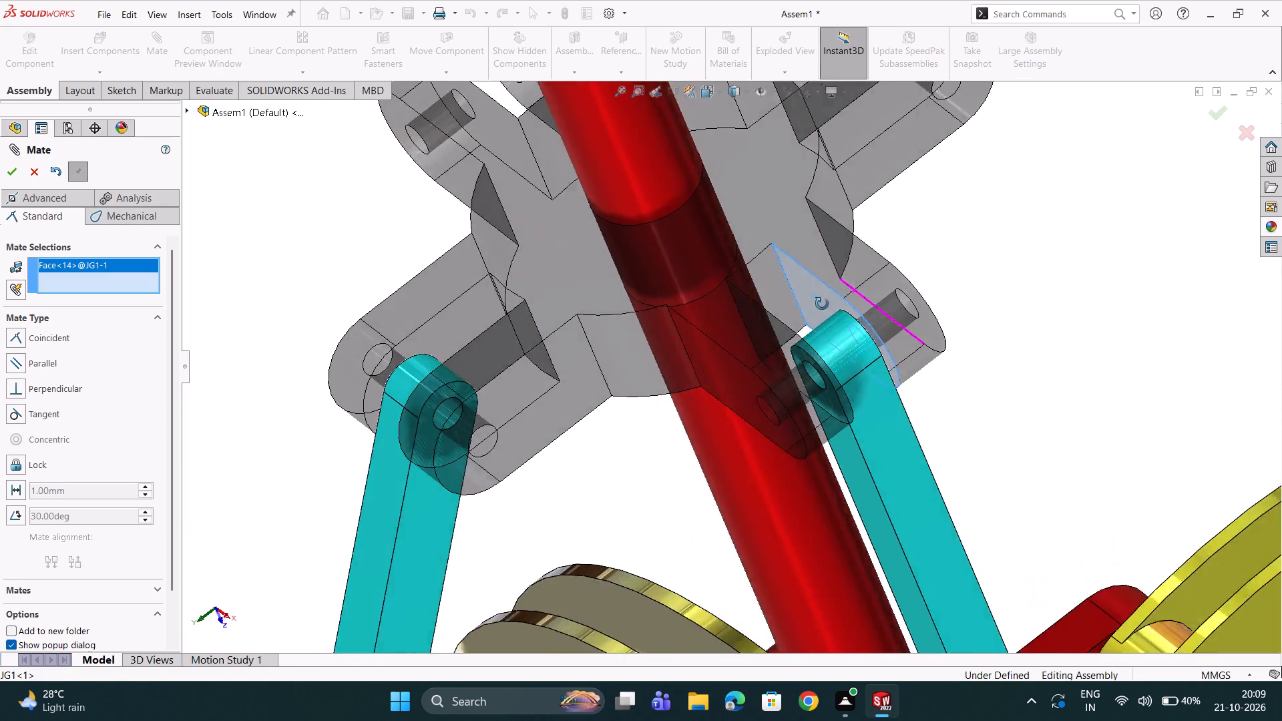
middle_drag(822, 304, 783, 306)
click(865, 427)
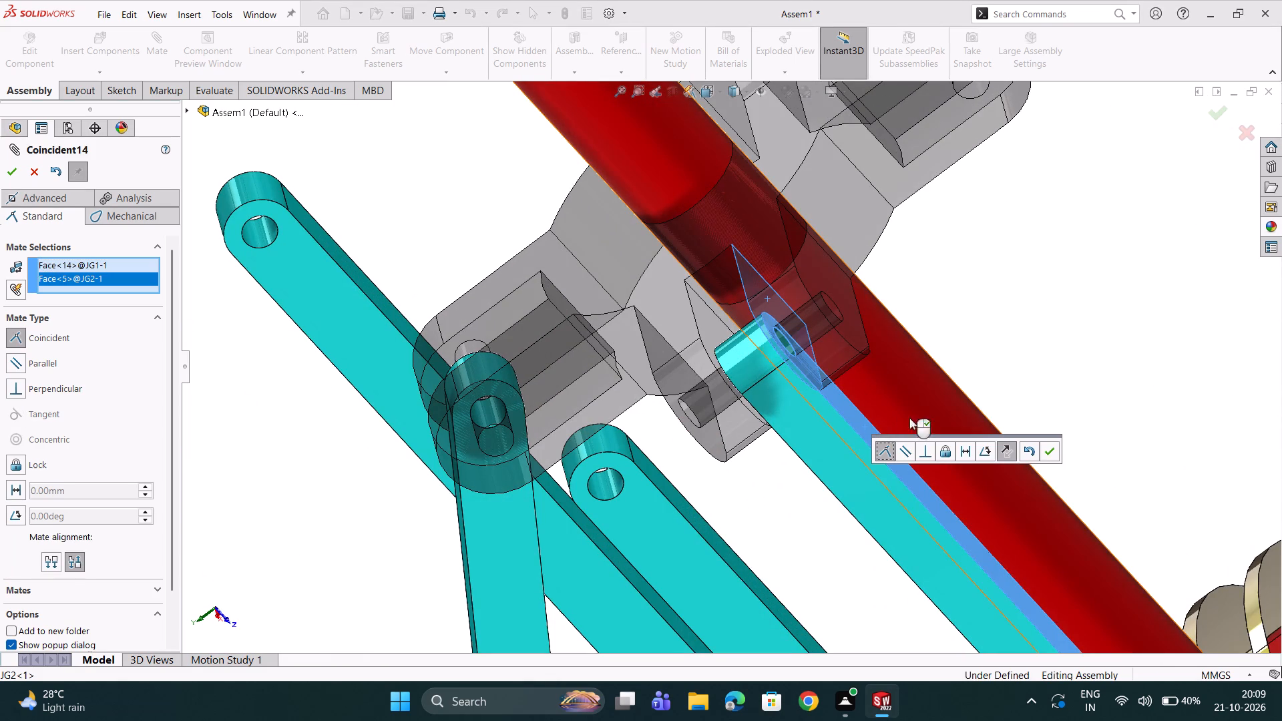
click(1048, 451)
Add a concentric mate between the second JG2 link's lower hole and the pin hole of the JG3 arm below it.
scroll(984, 446, up, 2)
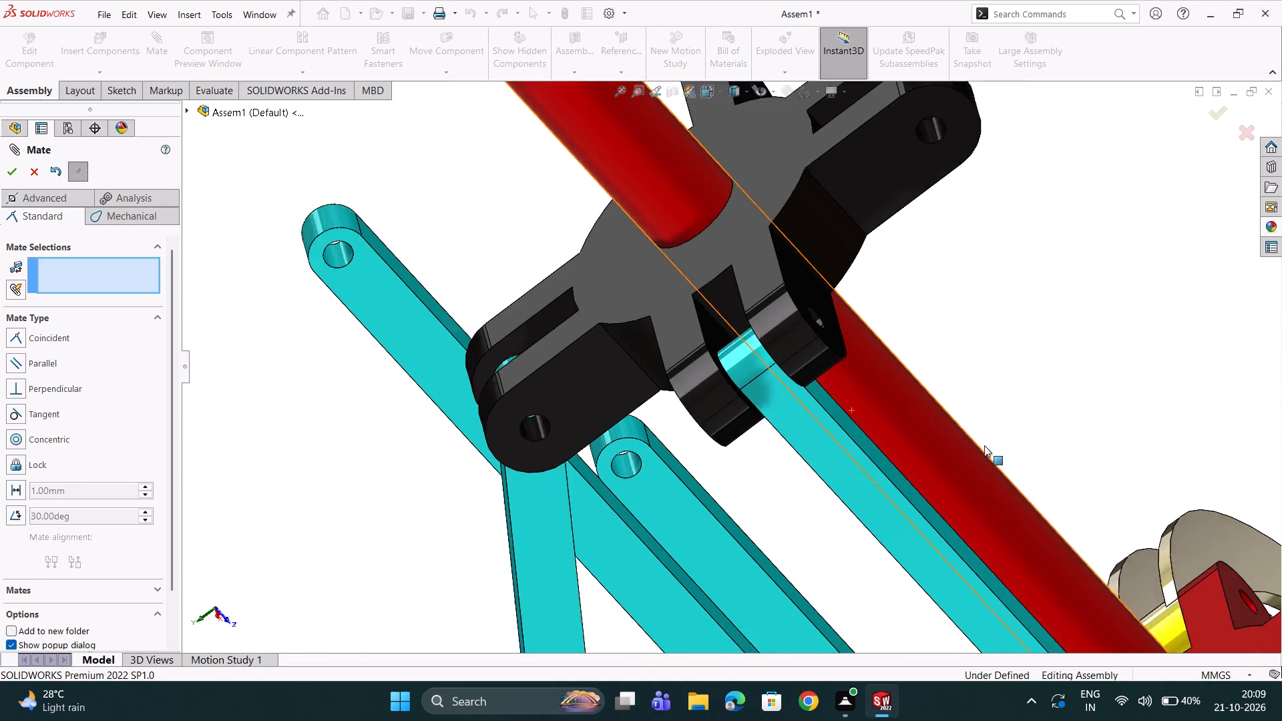
scroll(984, 445, up, 8)
scroll(925, 493, down, 9)
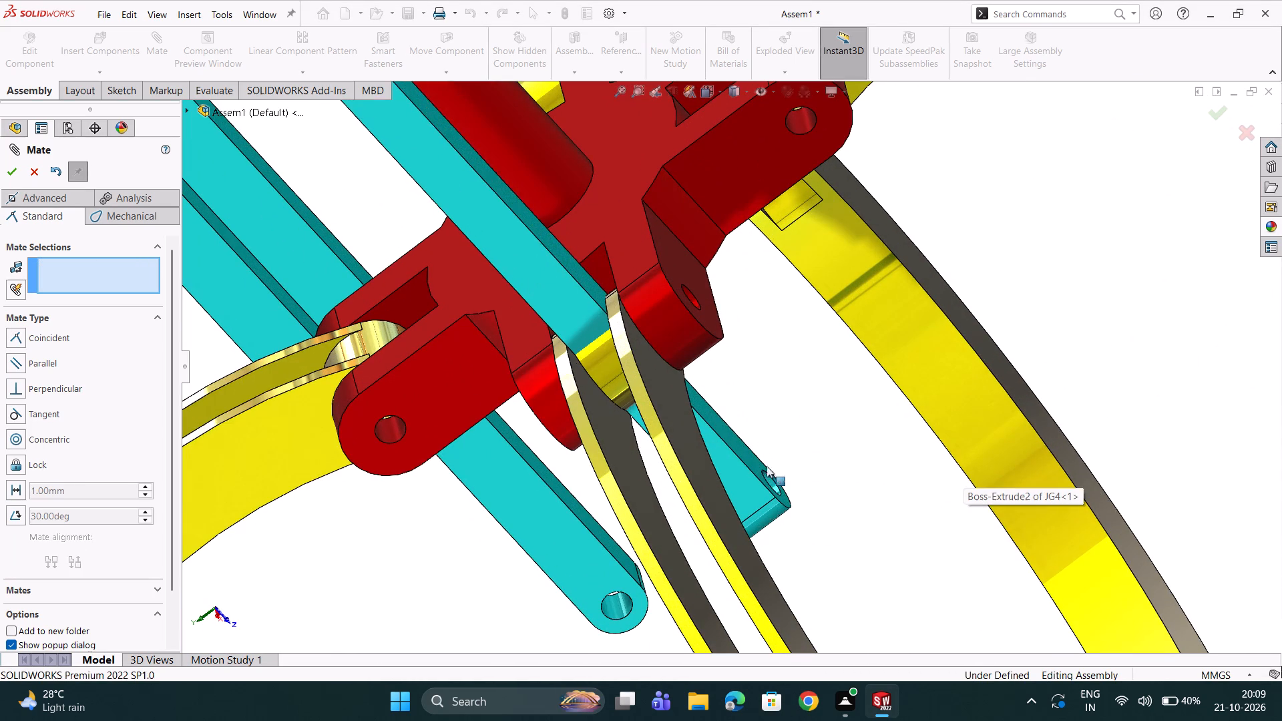
click(769, 480)
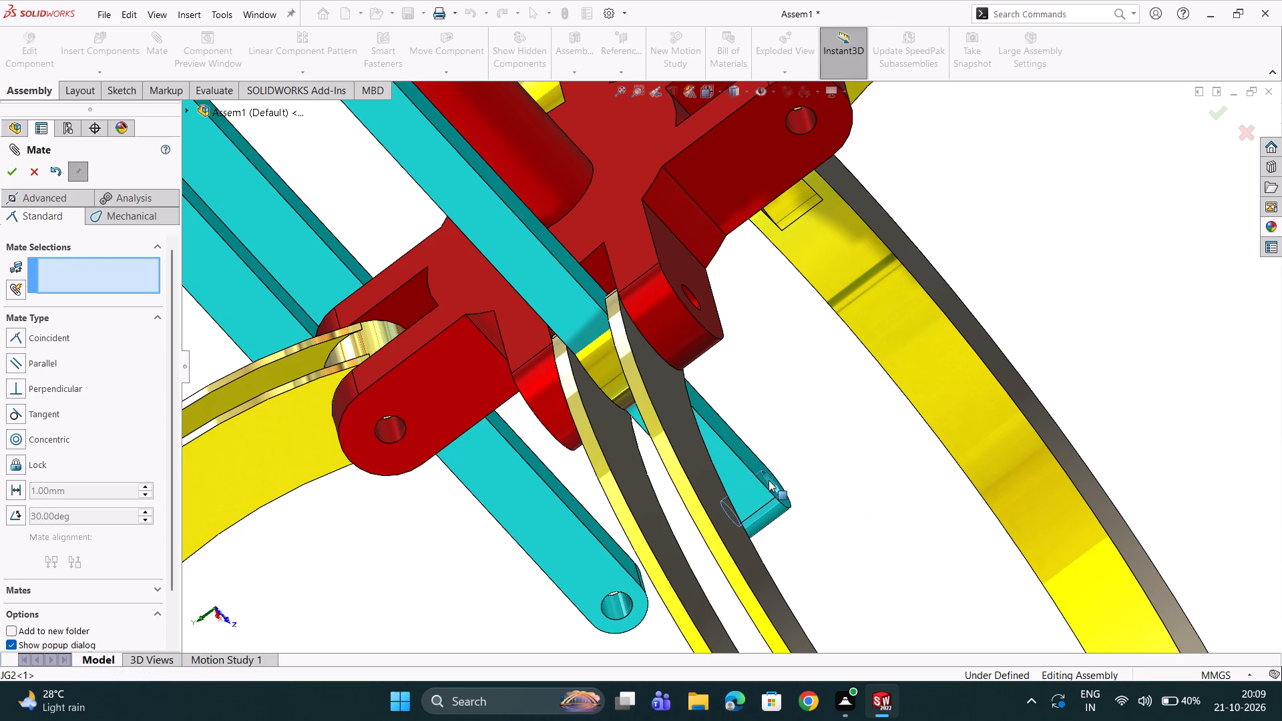
scroll(668, 624, down, 2)
scroll(712, 545, up, 3)
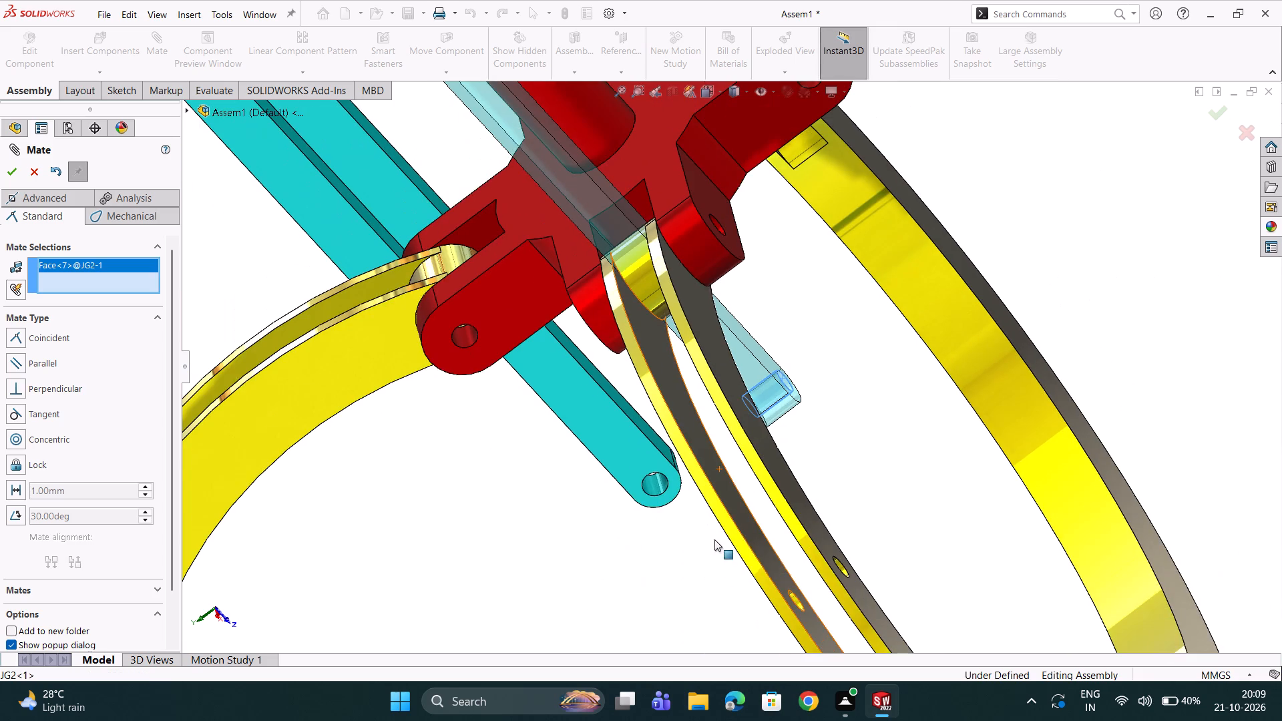
scroll(798, 575, down, 4)
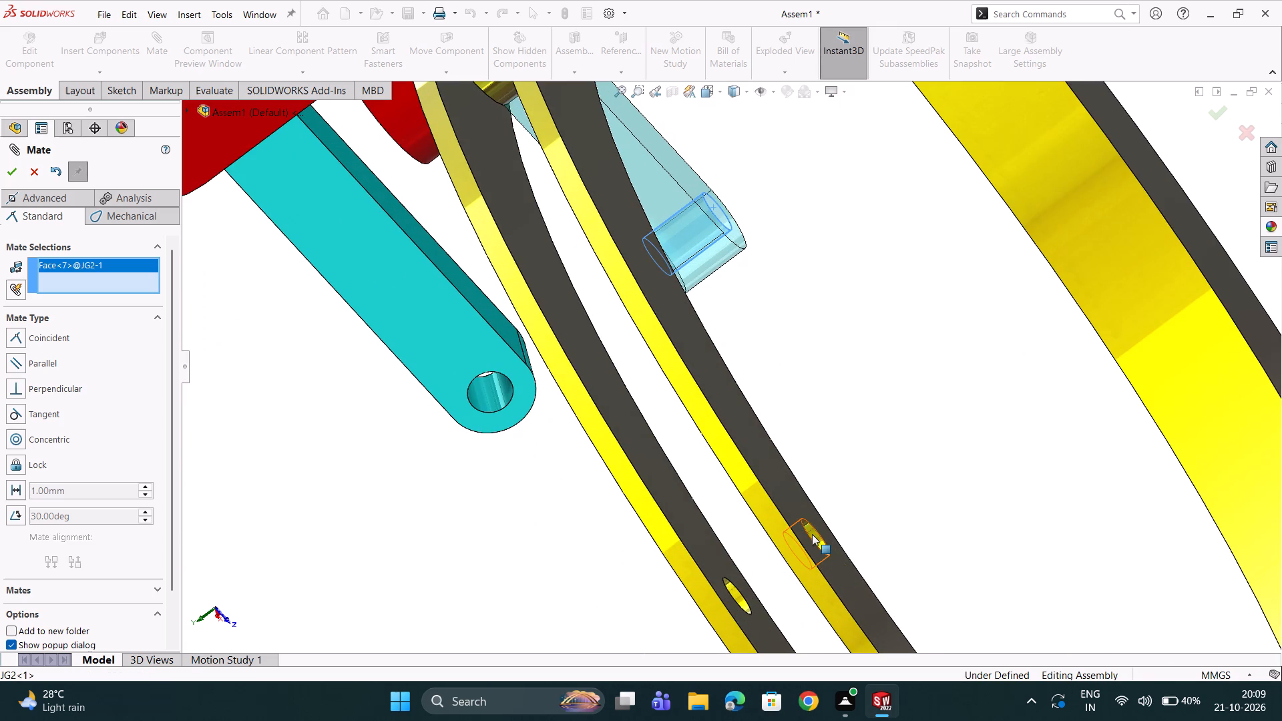
click(812, 535)
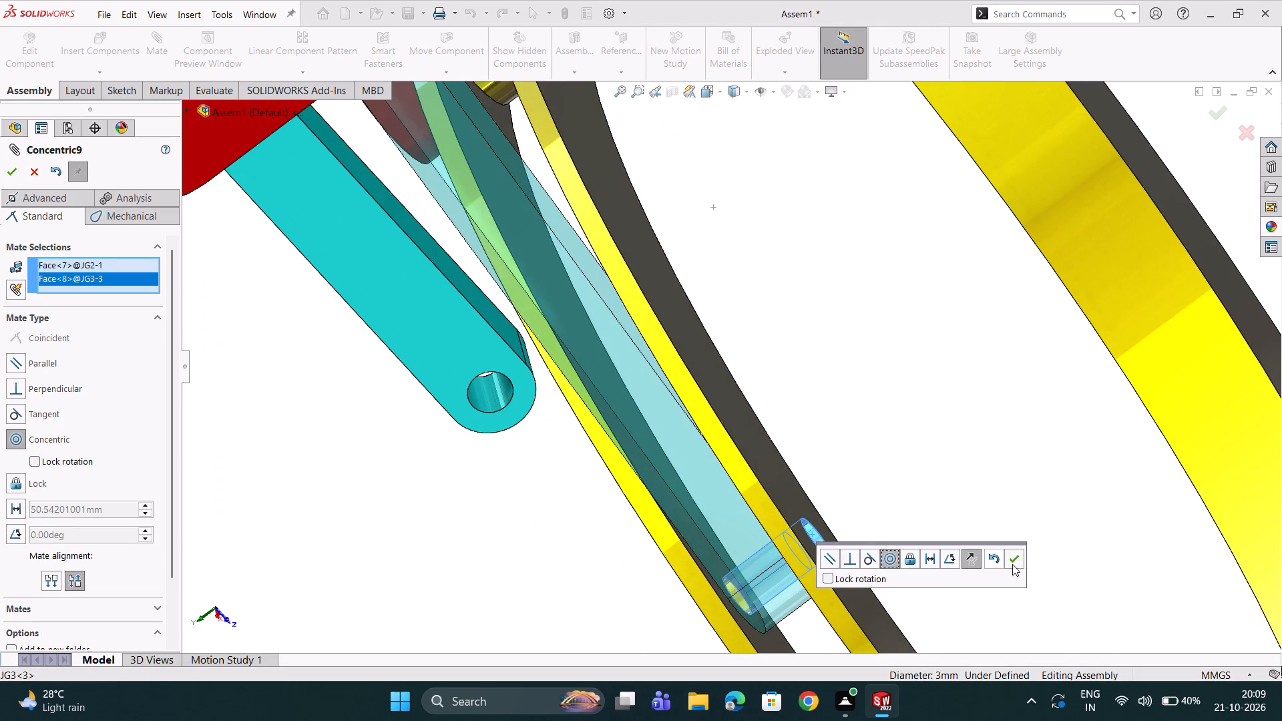
click(1018, 560)
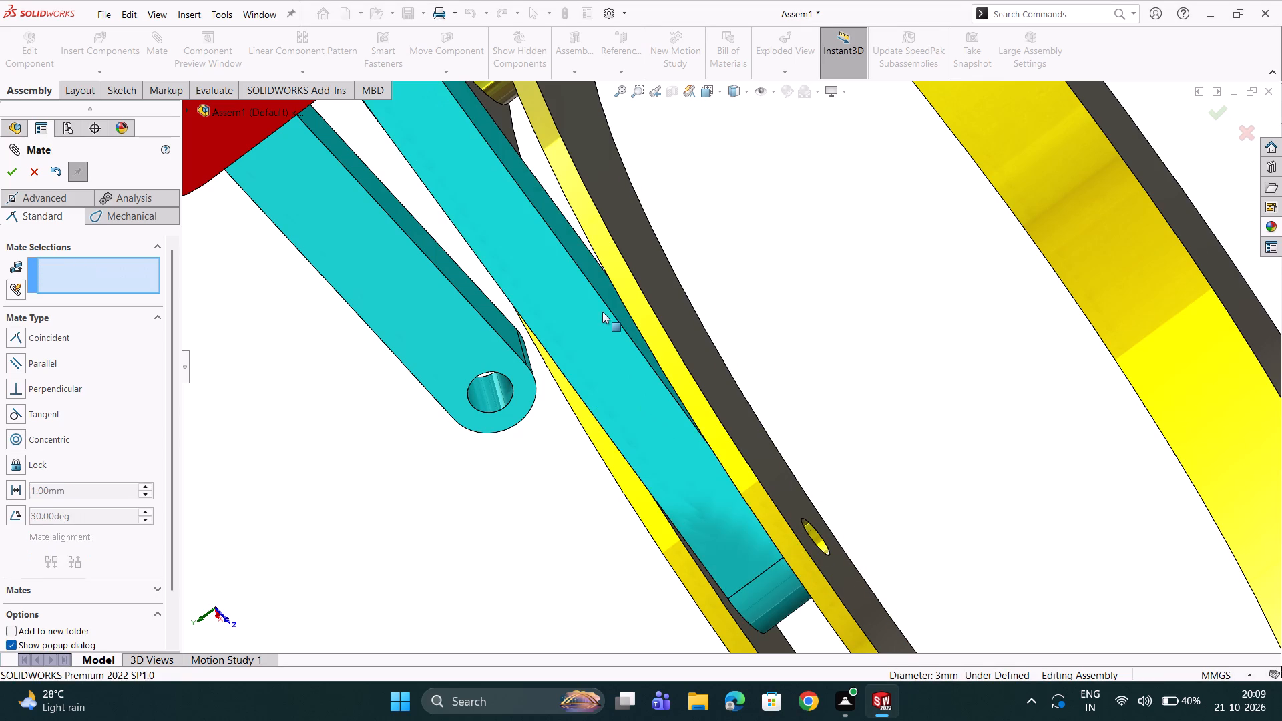
Add a coincident mate between one side face of the second JG2 link and the inner slot face of its JG3 arm.
click(610, 293)
middle_drag(645, 350, 669, 334)
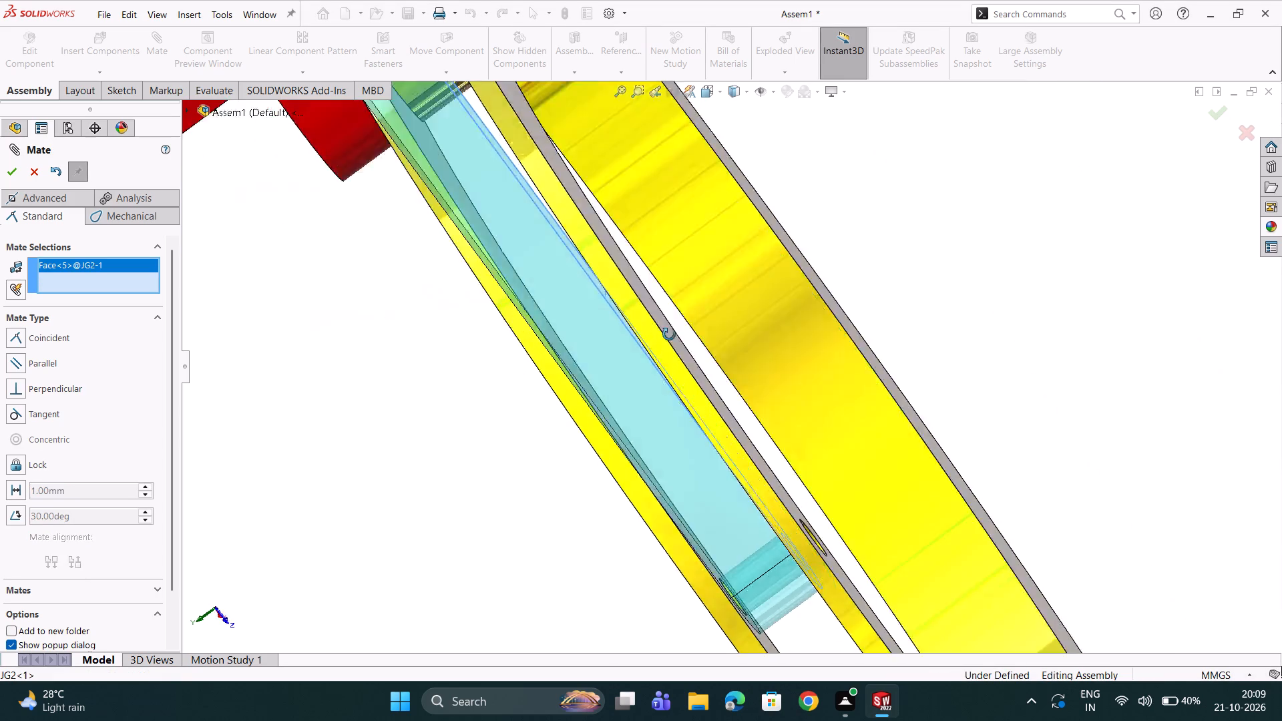
middle_drag(669, 334, 715, 268)
scroll(781, 533, down, 1)
double_click(823, 579)
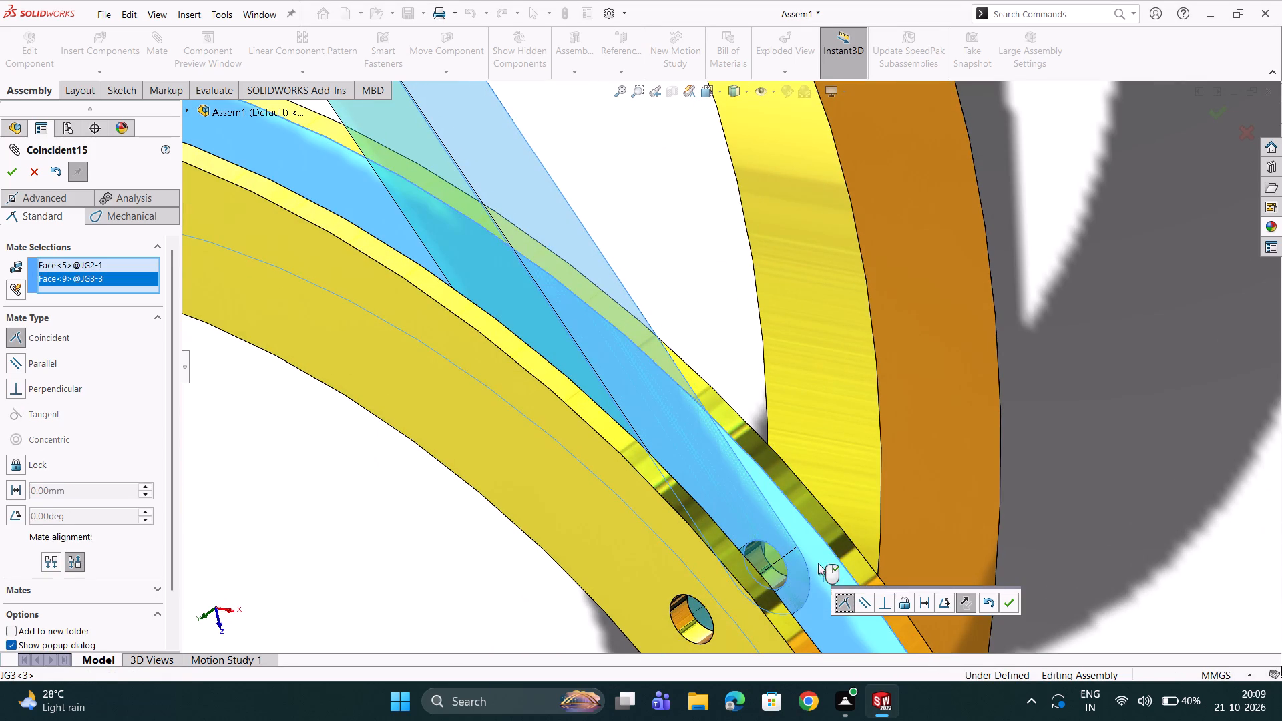
click(1009, 598)
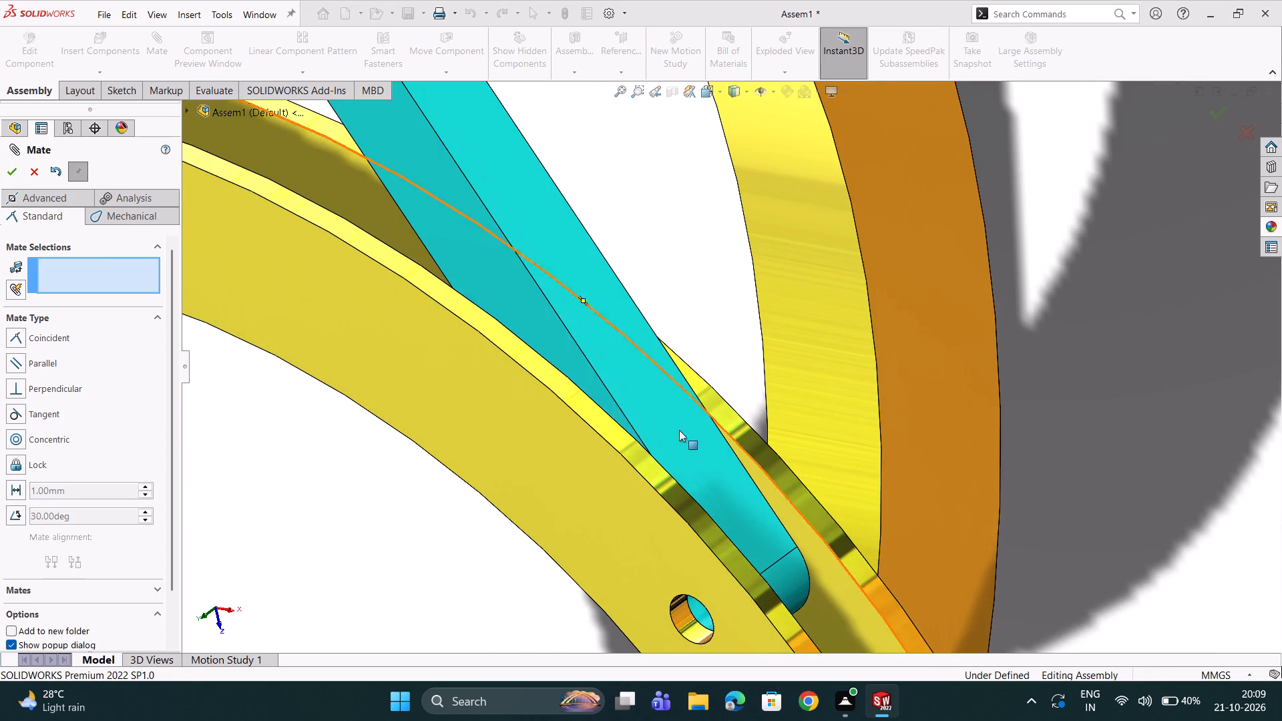
Add a coincident mate between the second JG2 link's opposite side face and the other inner slot face of its JG3 arm.
scroll(638, 422, down, 1)
click(587, 371)
scroll(587, 371, down, 1)
middle_drag(587, 371, 523, 386)
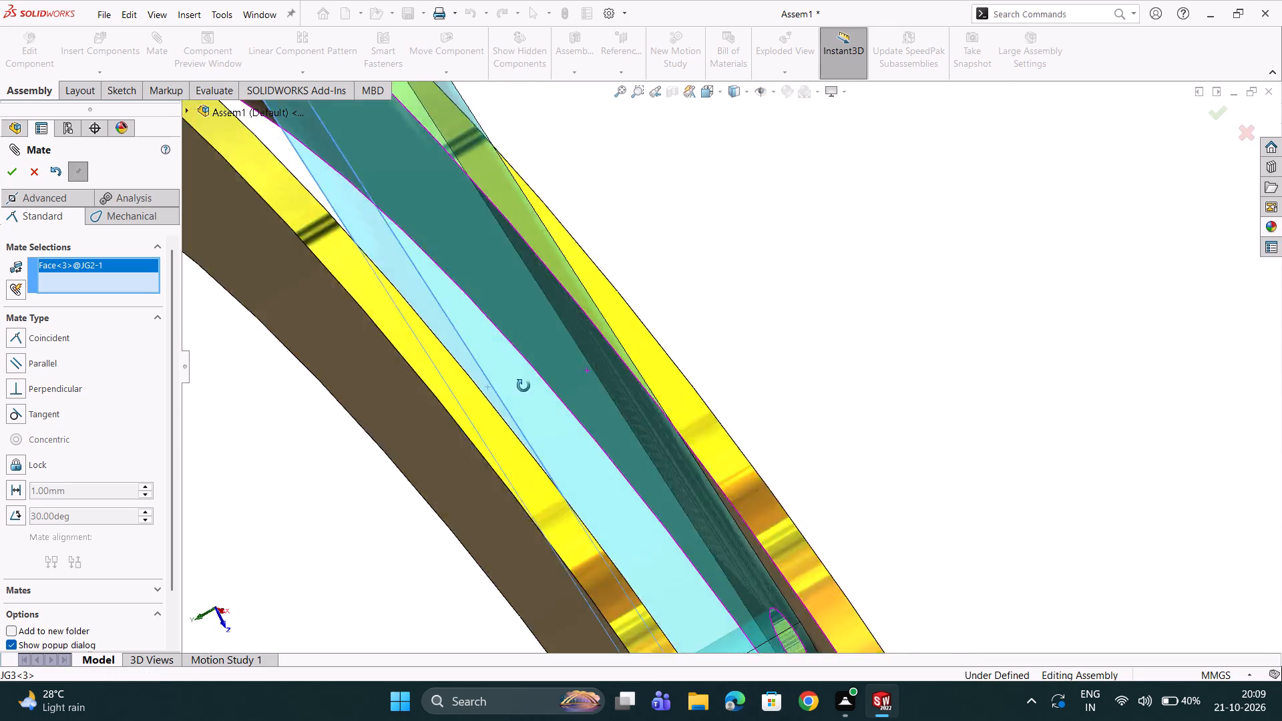
middle_drag(523, 386, 496, 383)
scroll(494, 381, up, 2)
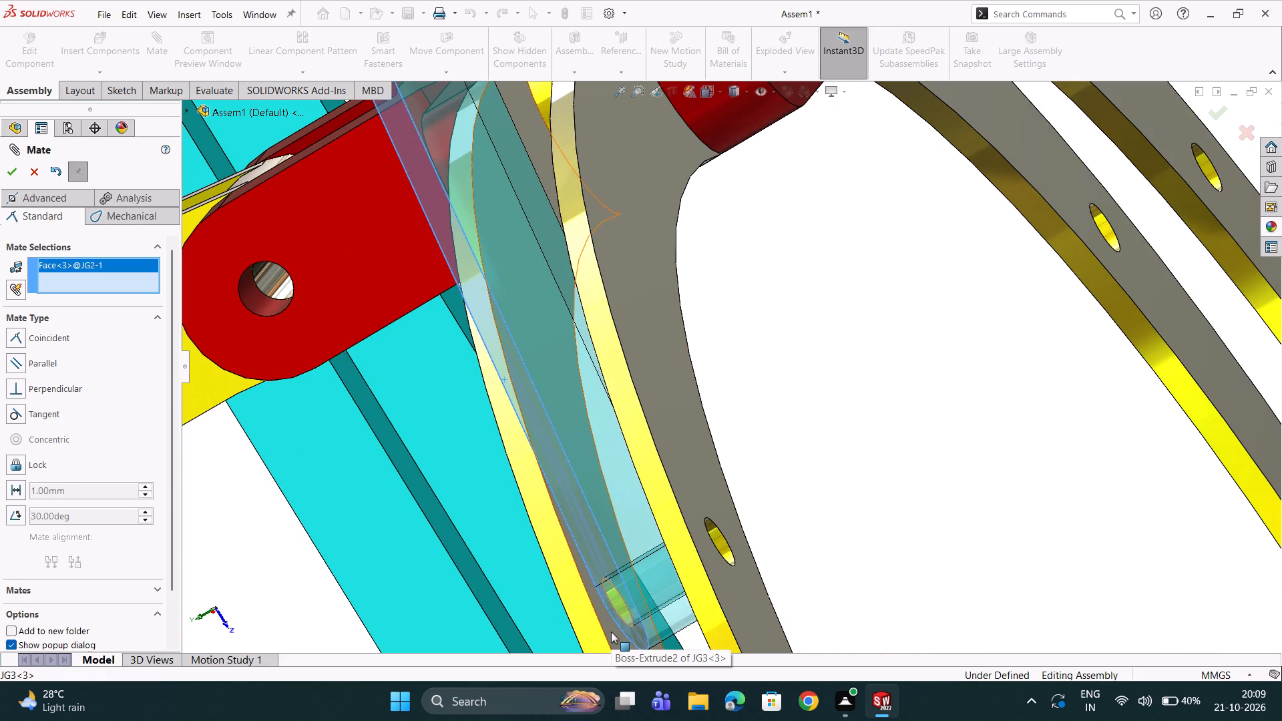
click(611, 633)
click(591, 631)
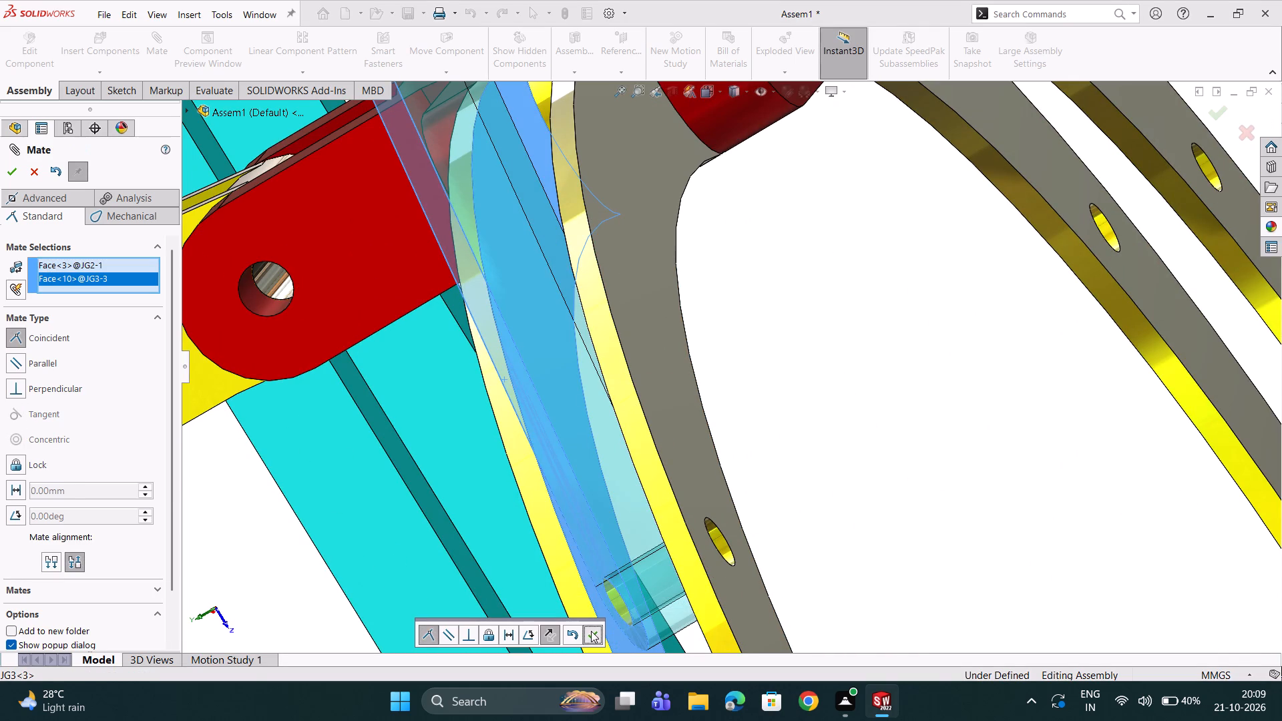
Add a concentric mate between the upper hole of one remaining loose JG2 link and the pin hole of a free JG1 lug pair.
scroll(597, 629, up, 8)
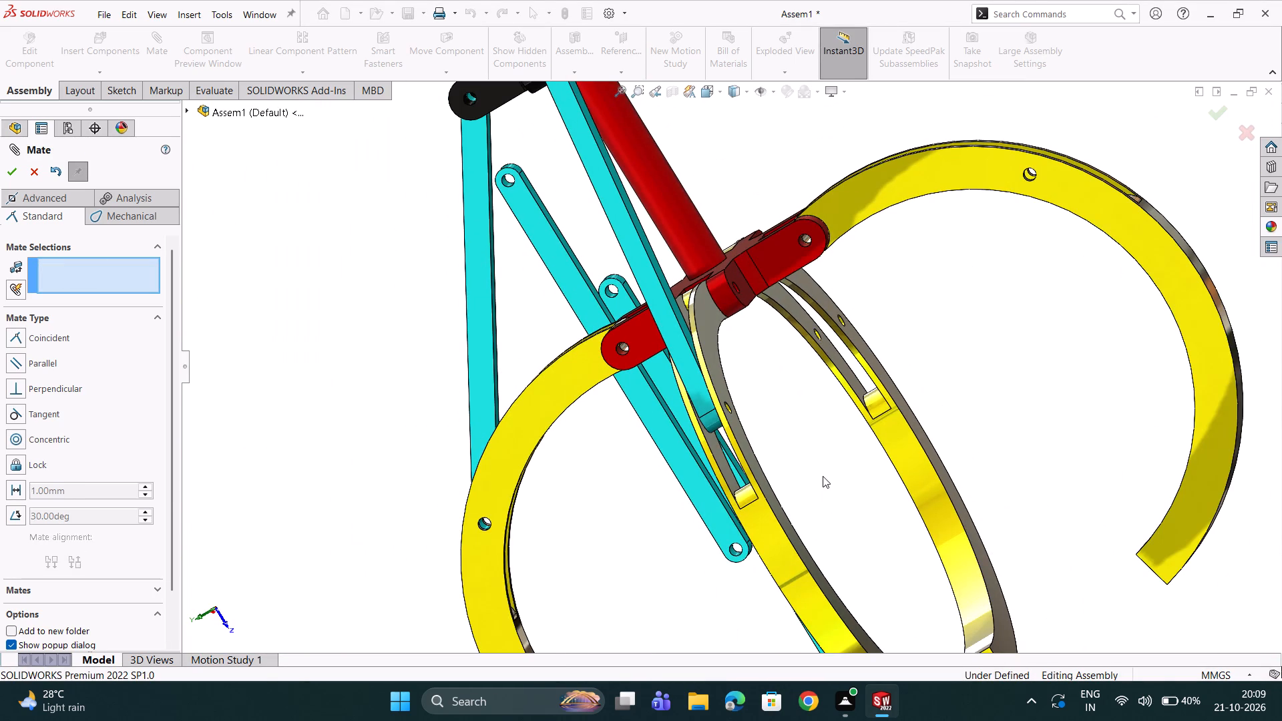
scroll(784, 481, up, 3)
middle_drag(782, 467, 884, 433)
scroll(860, 457, up, 1)
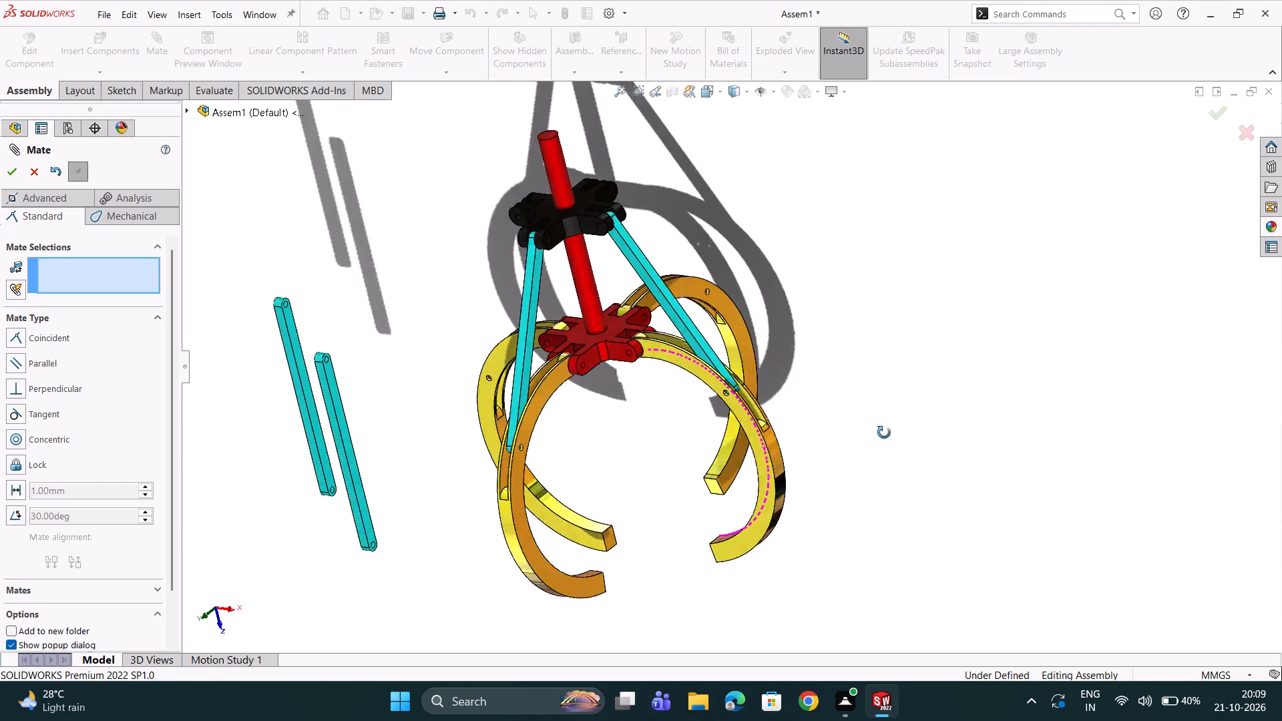
middle_drag(884, 433, 905, 395)
scroll(548, 435, up, 3)
scroll(540, 416, down, 6)
middle_drag(537, 324, 536, 324)
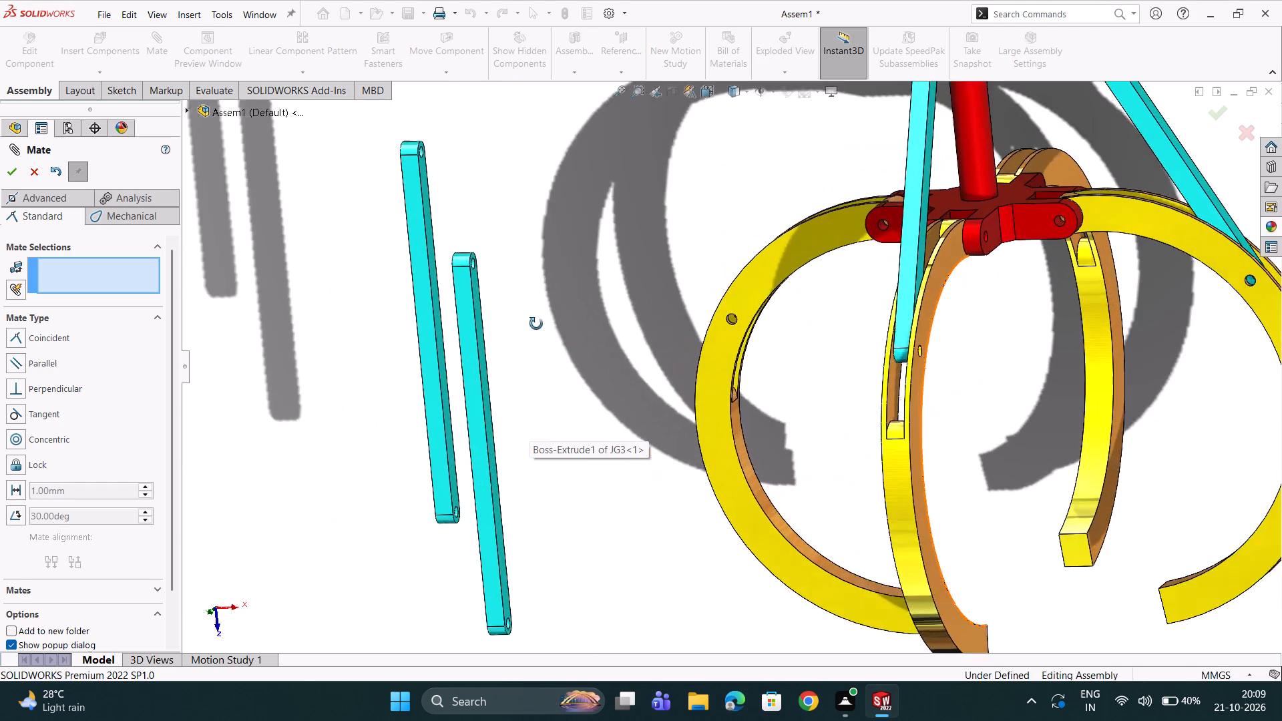
middle_drag(536, 324, 485, 313)
scroll(489, 314, down, 4)
click(574, 247)
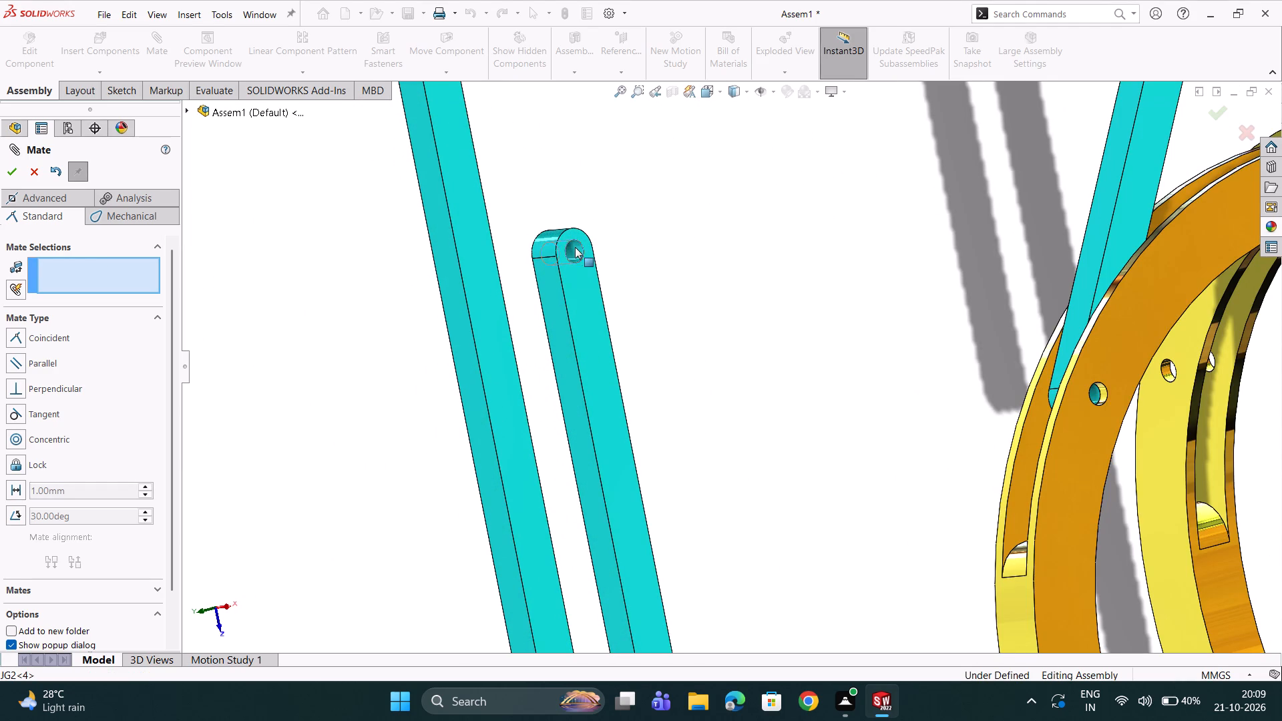
scroll(679, 246, up, 4)
scroll(827, 243, up, 4)
middle_drag(924, 242, 924, 244)
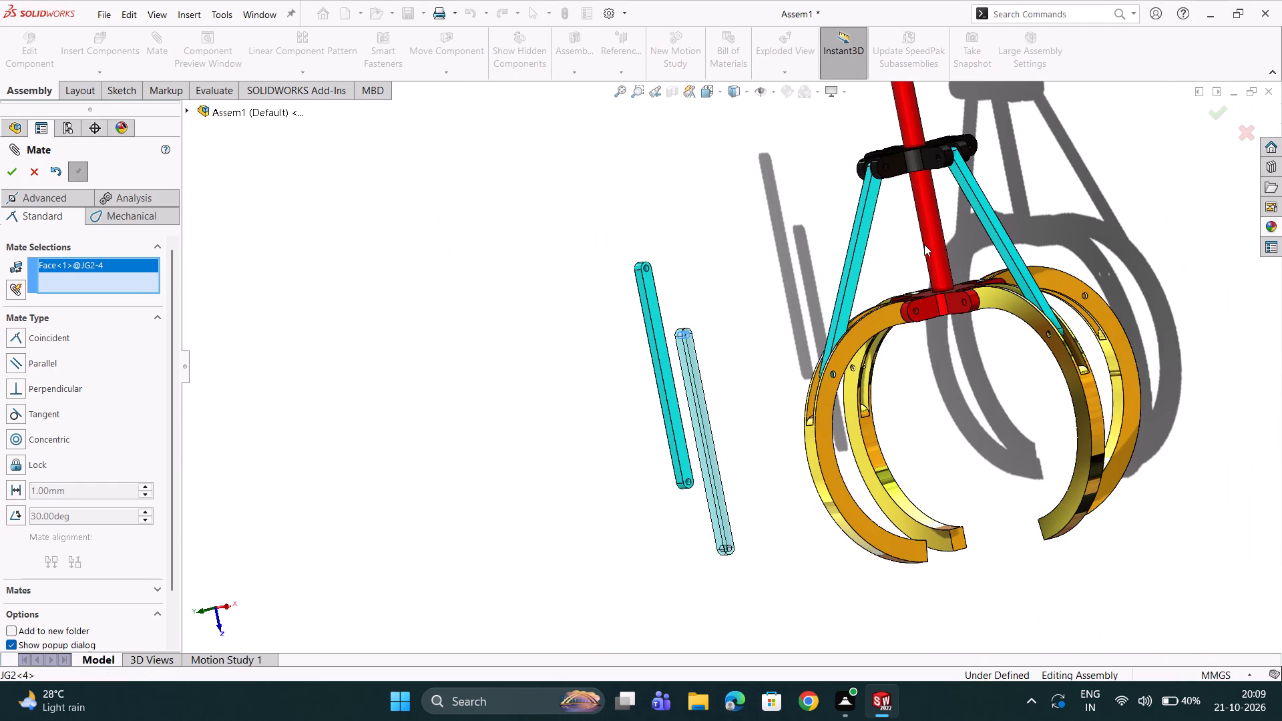
middle_drag(924, 244, 815, 358)
scroll(811, 377, down, 8)
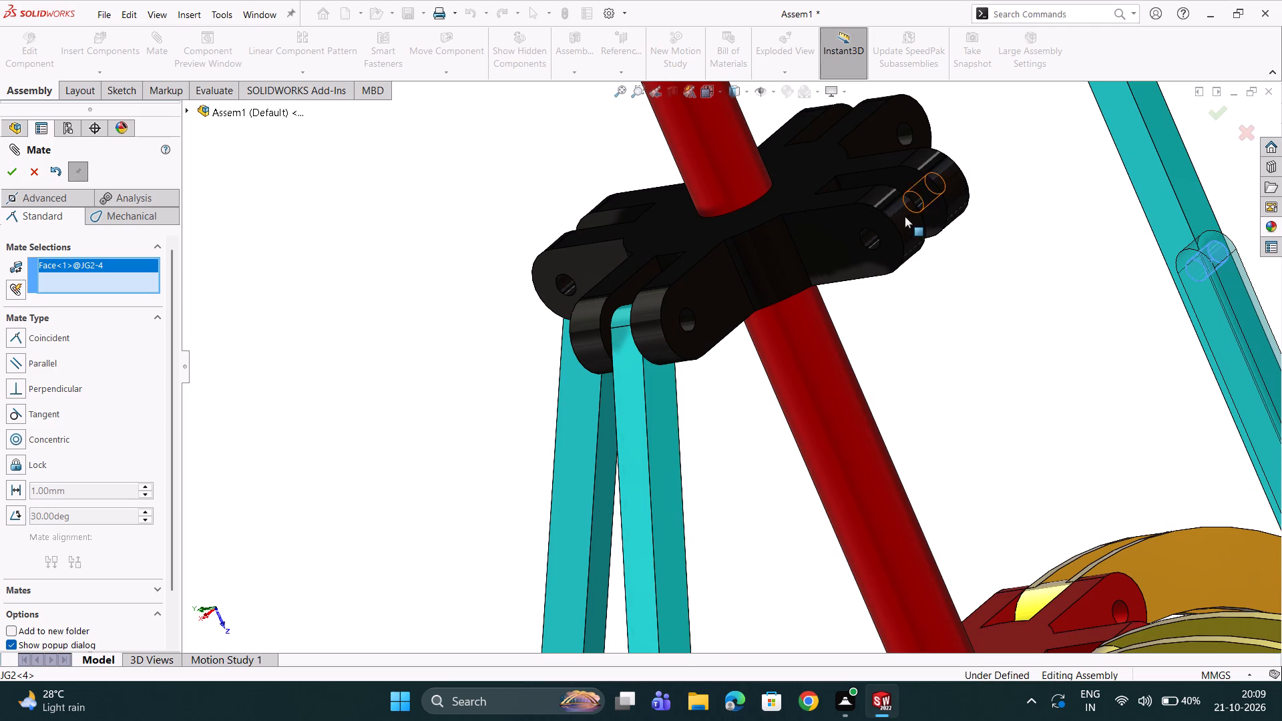
click(870, 242)
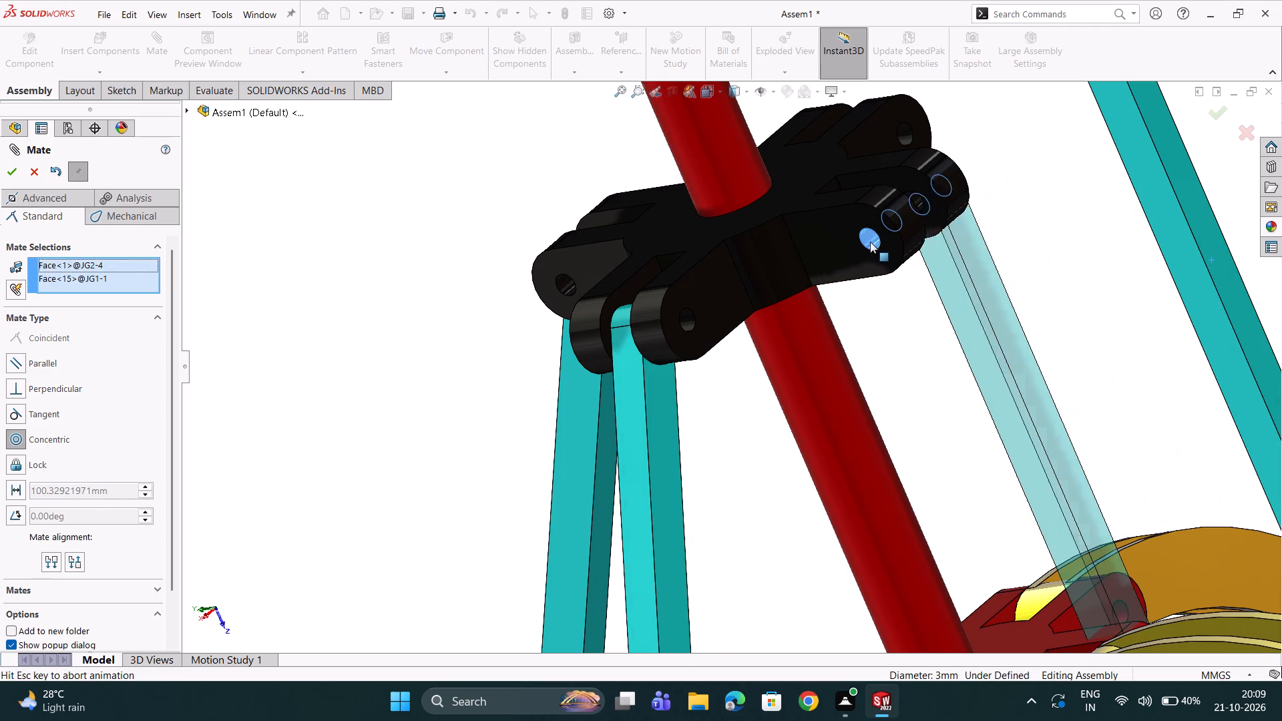
click(1073, 222)
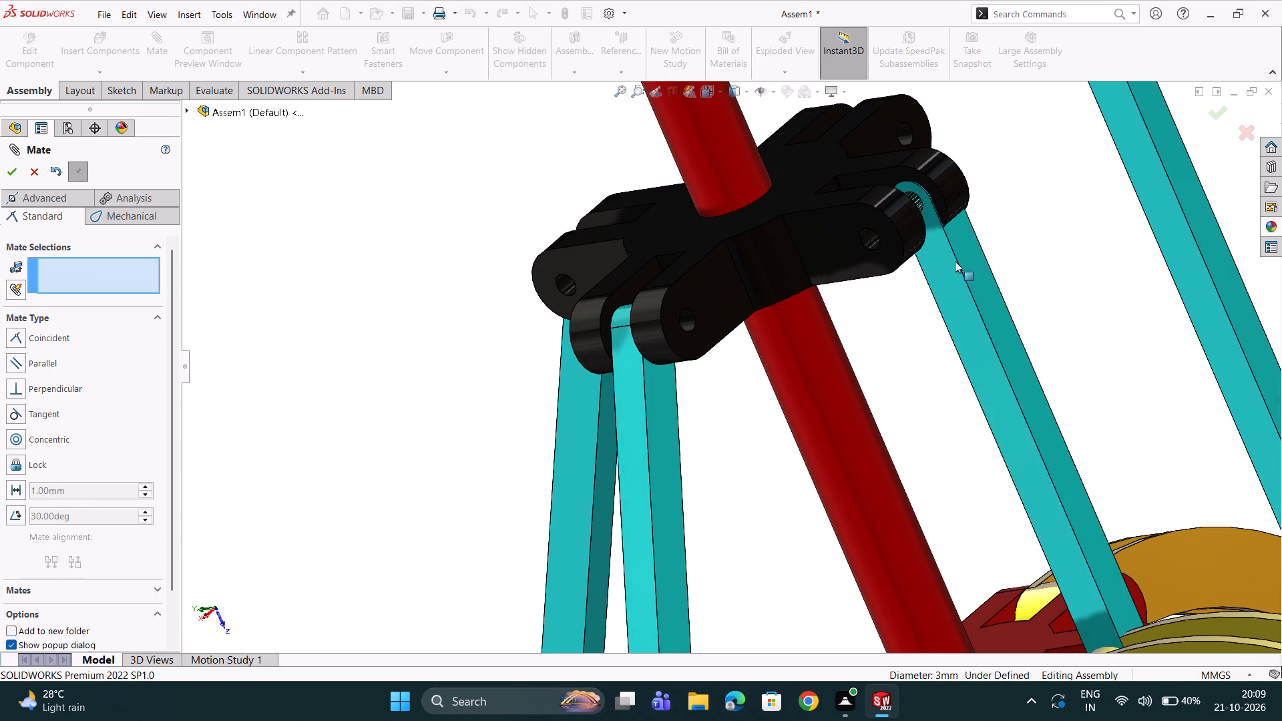
Add a coincident mate between one side face of the third JG2 link and the adjacent inner lug face of JG1.
click(945, 277)
middle_drag(945, 270, 851, 371)
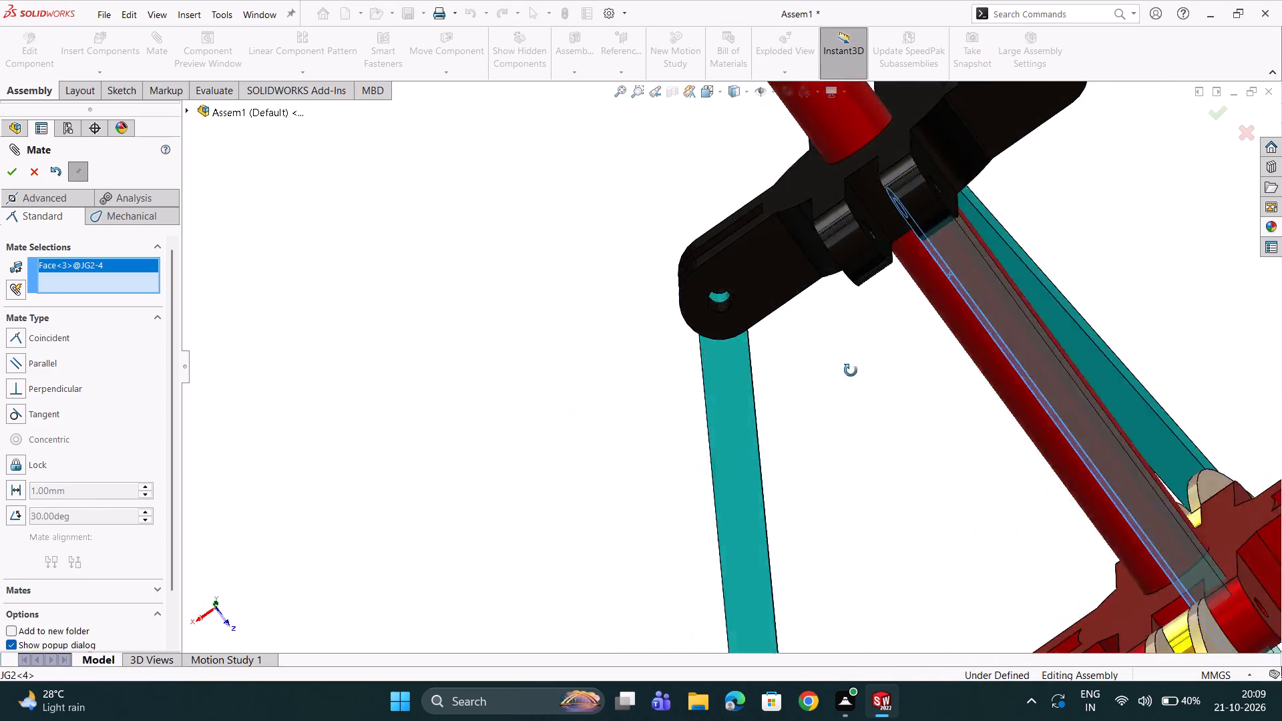
middle_drag(851, 371, 840, 385)
click(881, 228)
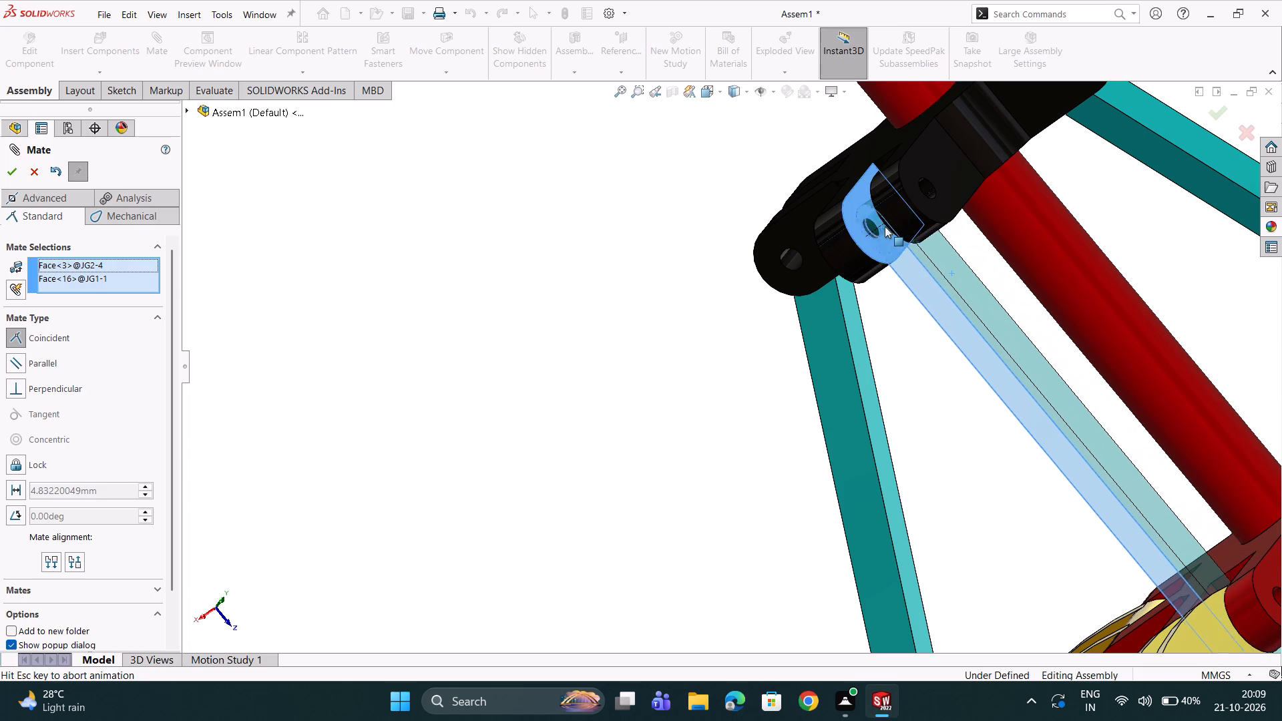
click(1066, 190)
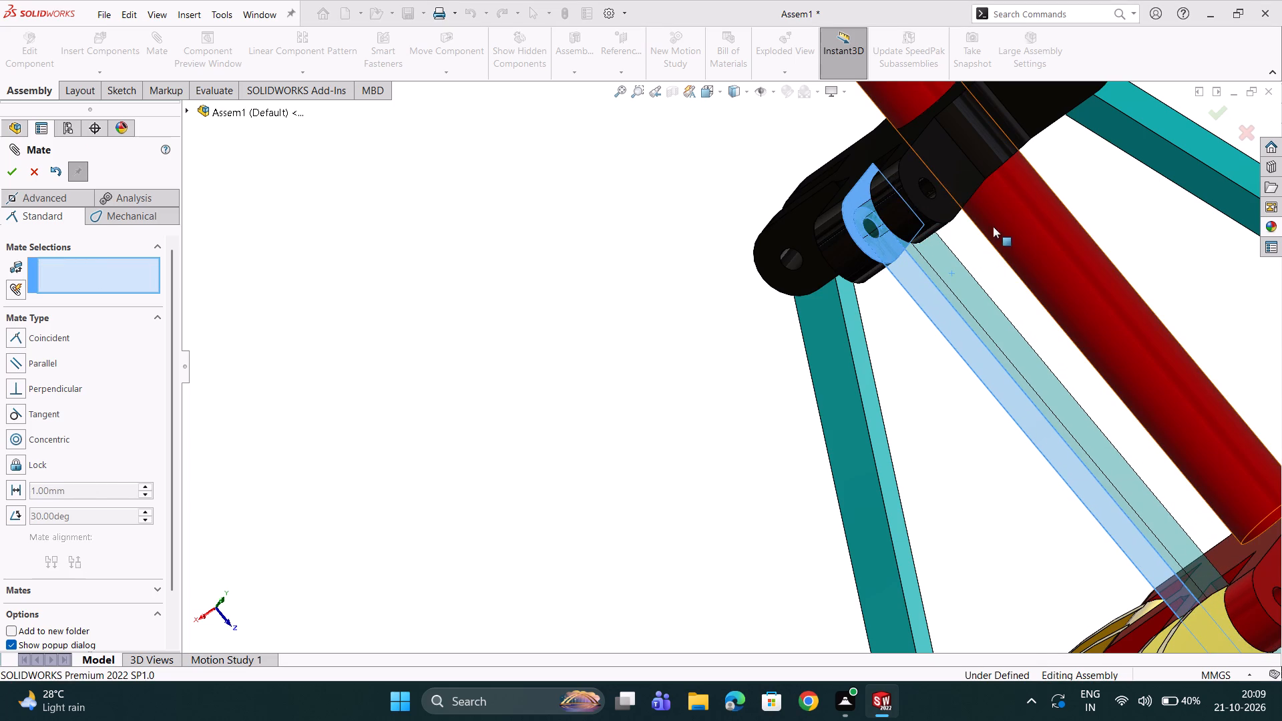
Add a coincident mate between the third JG2 link's opposite side face and the other inner lug face of JG1.
click(970, 282)
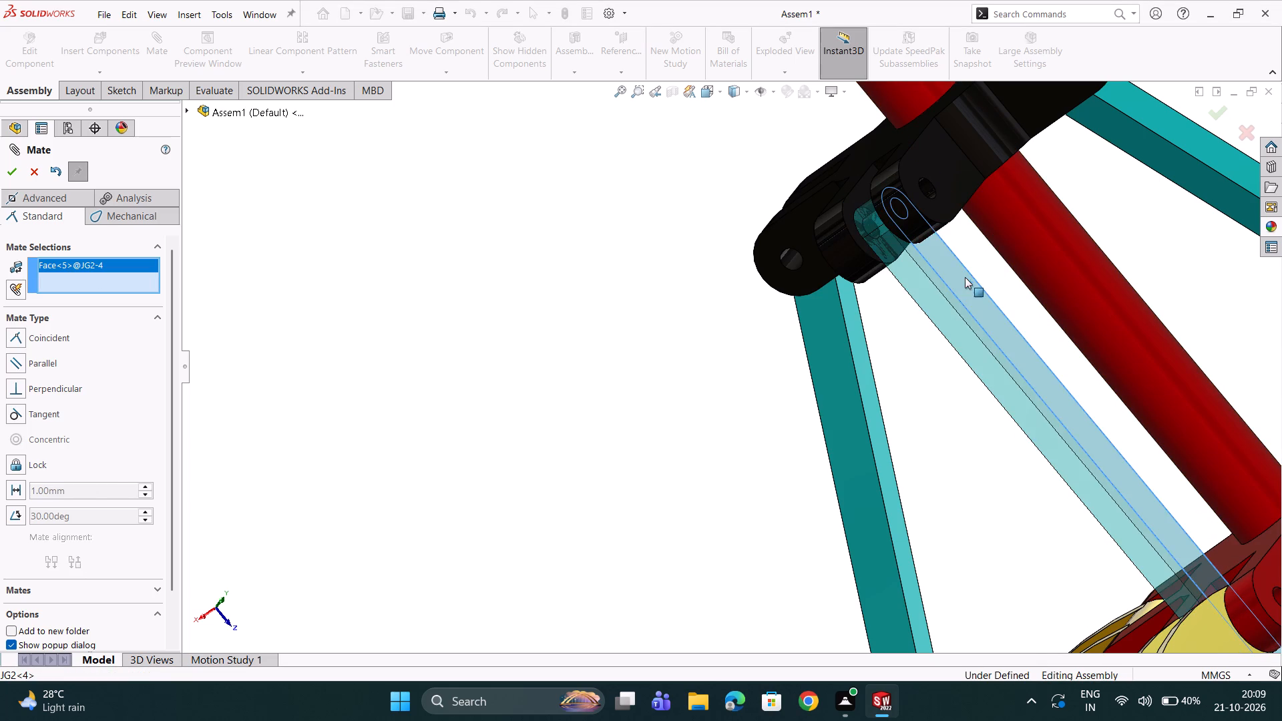
middle_drag(965, 277, 1109, 284)
double_click(953, 171)
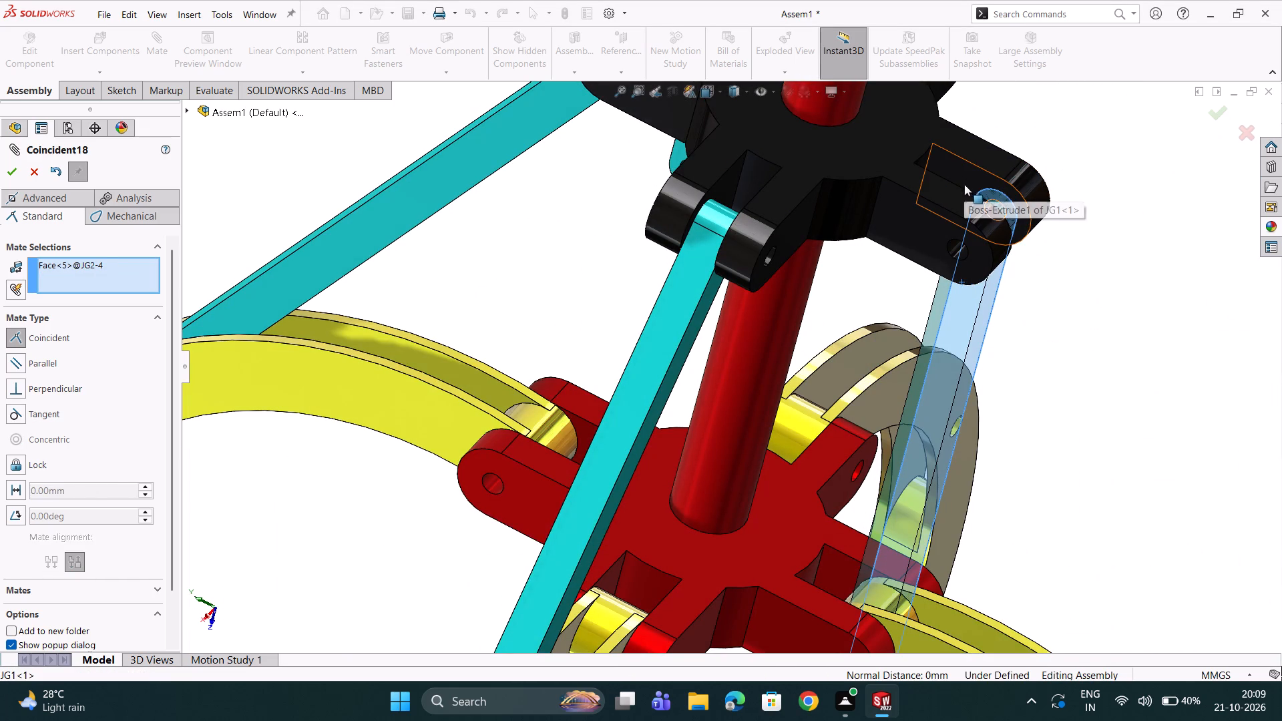
click(964, 184)
click(1143, 167)
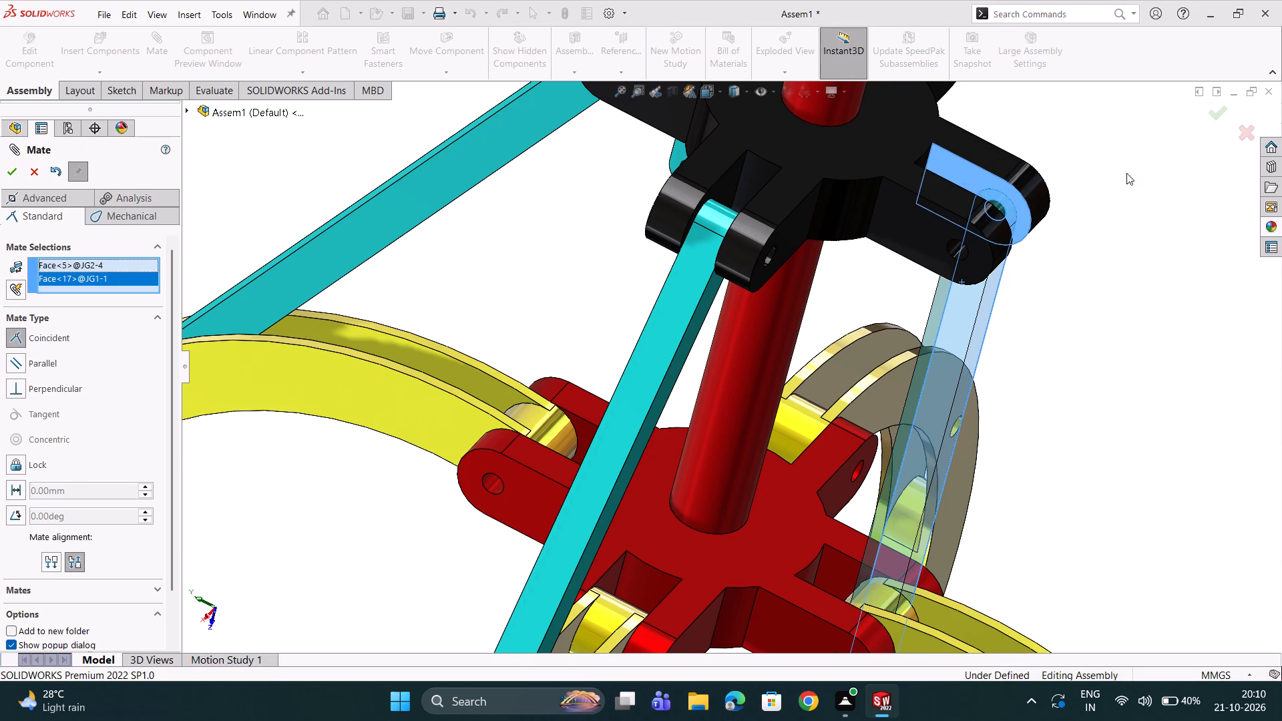
Add a concentric mate between the third JG2 link's lower hole and the pin hole of its adjacent JG3 arm.
scroll(1012, 218, up, 3)
scroll(988, 310, down, 3)
scroll(936, 419, up, 6)
scroll(892, 512, down, 3)
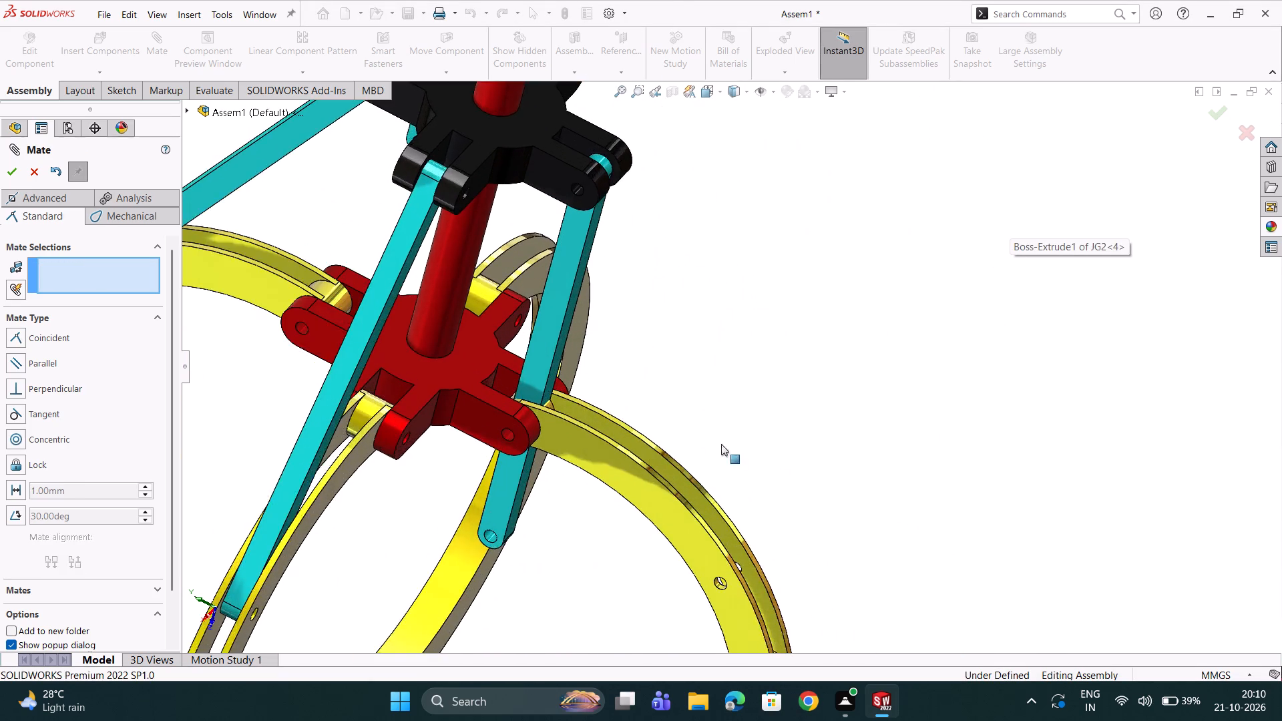
scroll(721, 444, down, 8)
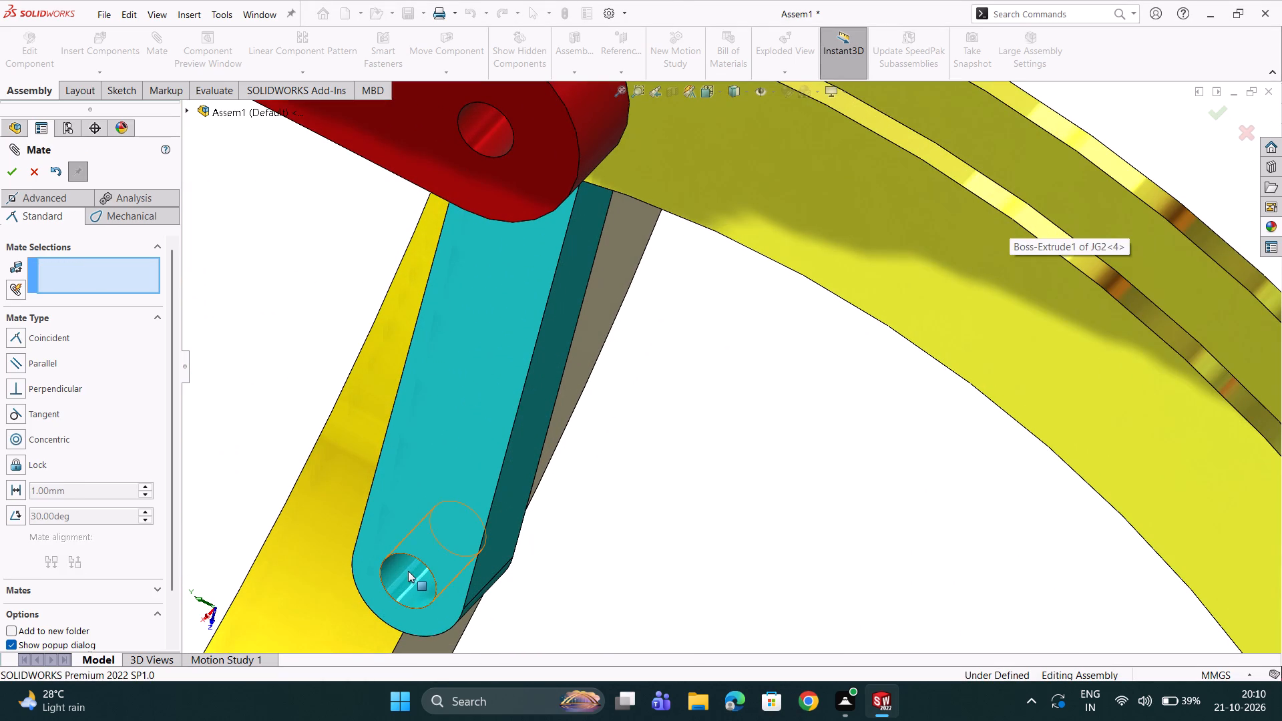
click(408, 571)
scroll(416, 570, up, 5)
scroll(740, 587, up, 4)
scroll(858, 497, down, 3)
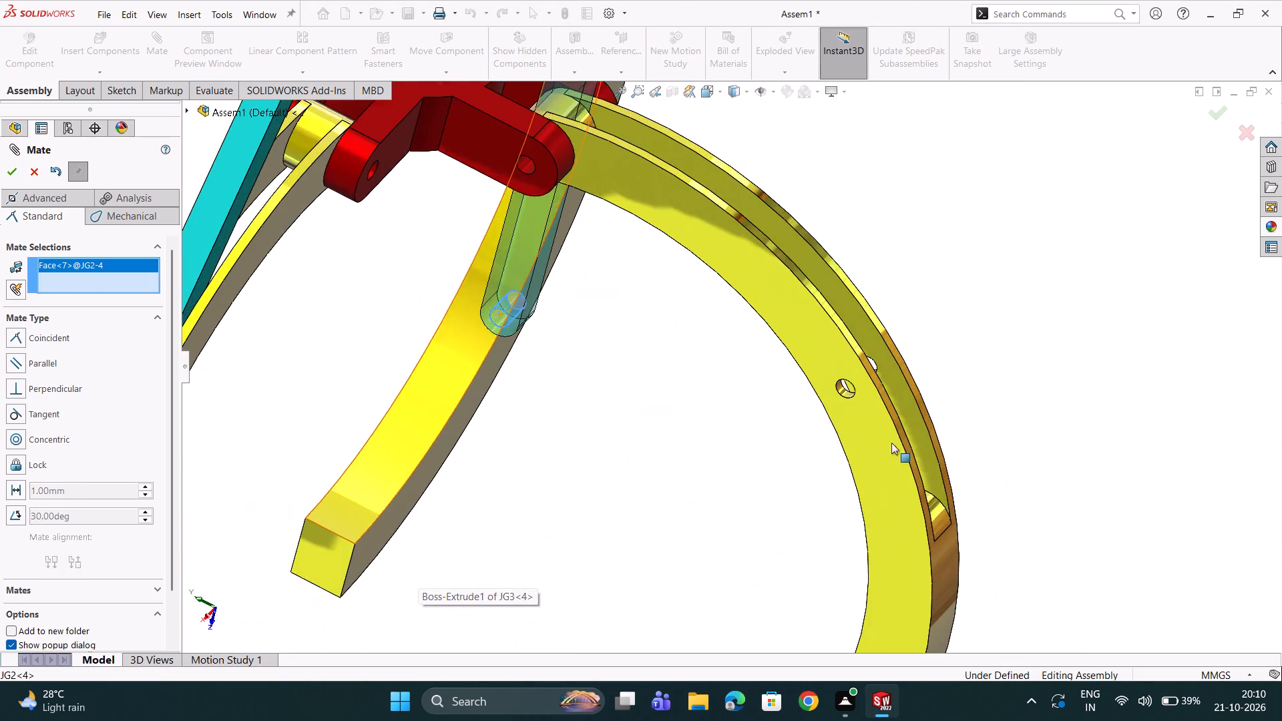
scroll(891, 443, down, 6)
click(788, 360)
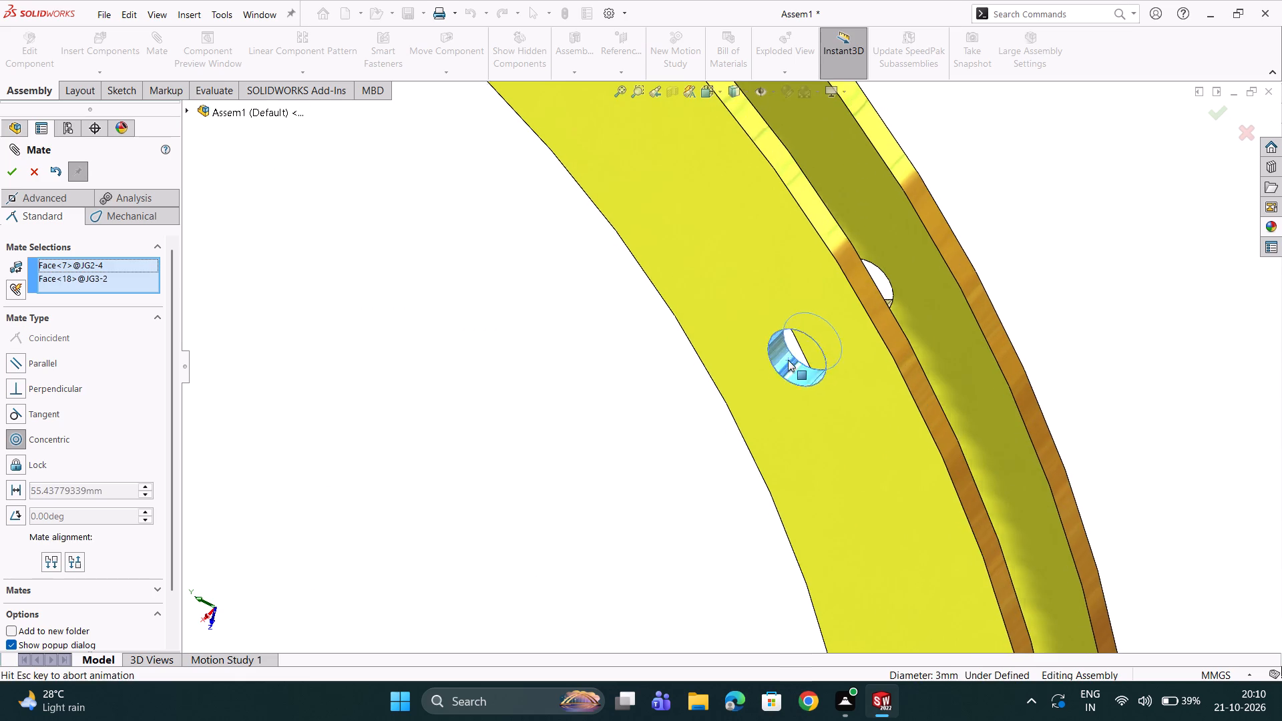
click(1008, 335)
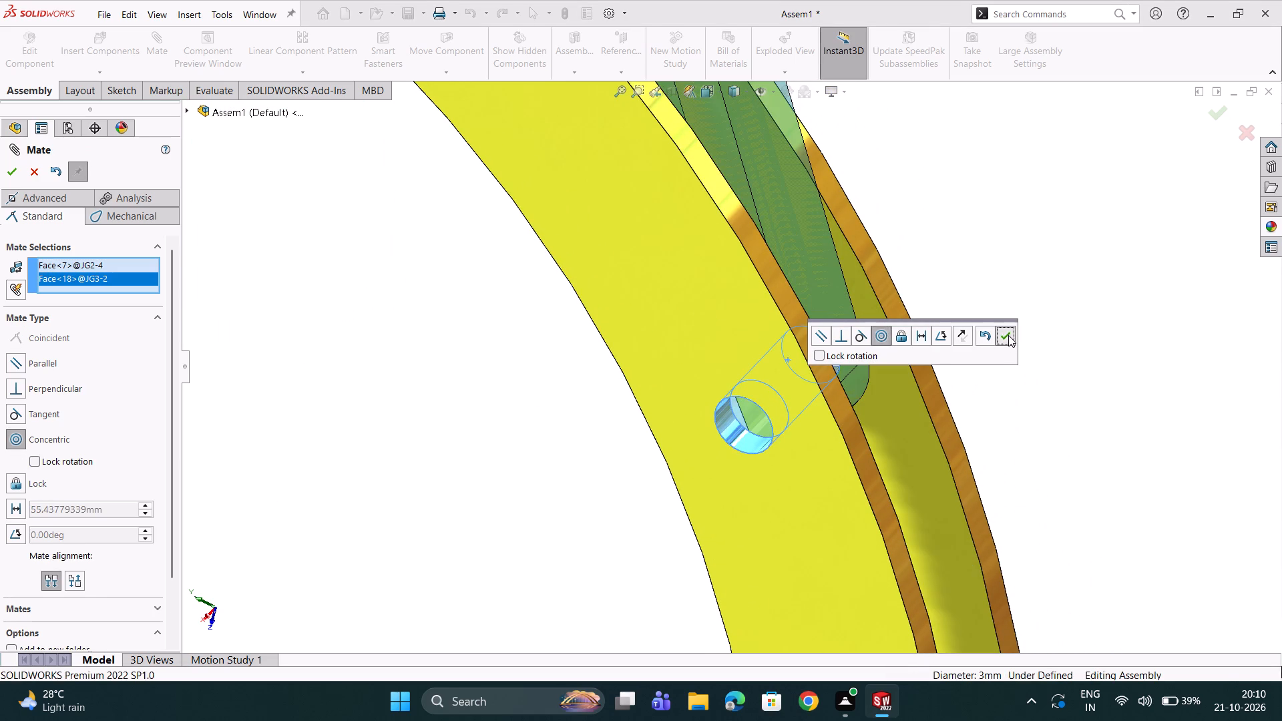
Add a coincident mate between one side face of the third JG2 link and the inner slot face of its JG3 arm.
click(726, 156)
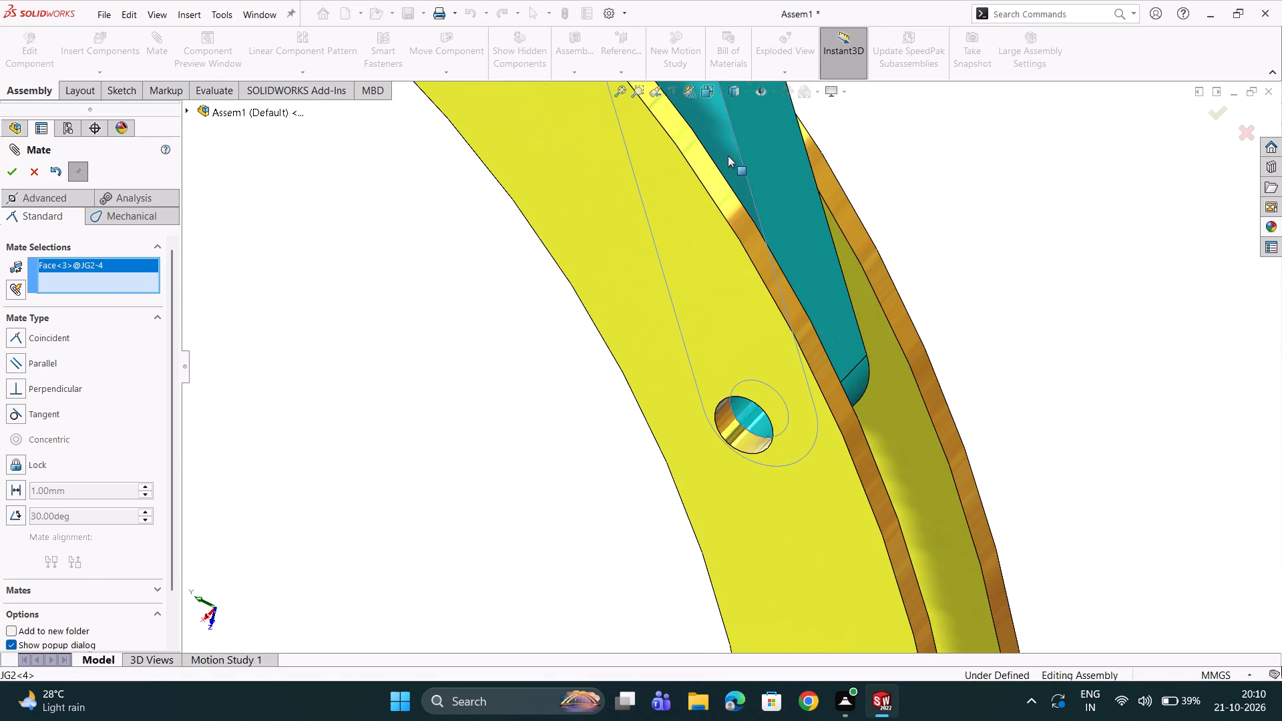
middle_drag(728, 156, 610, 164)
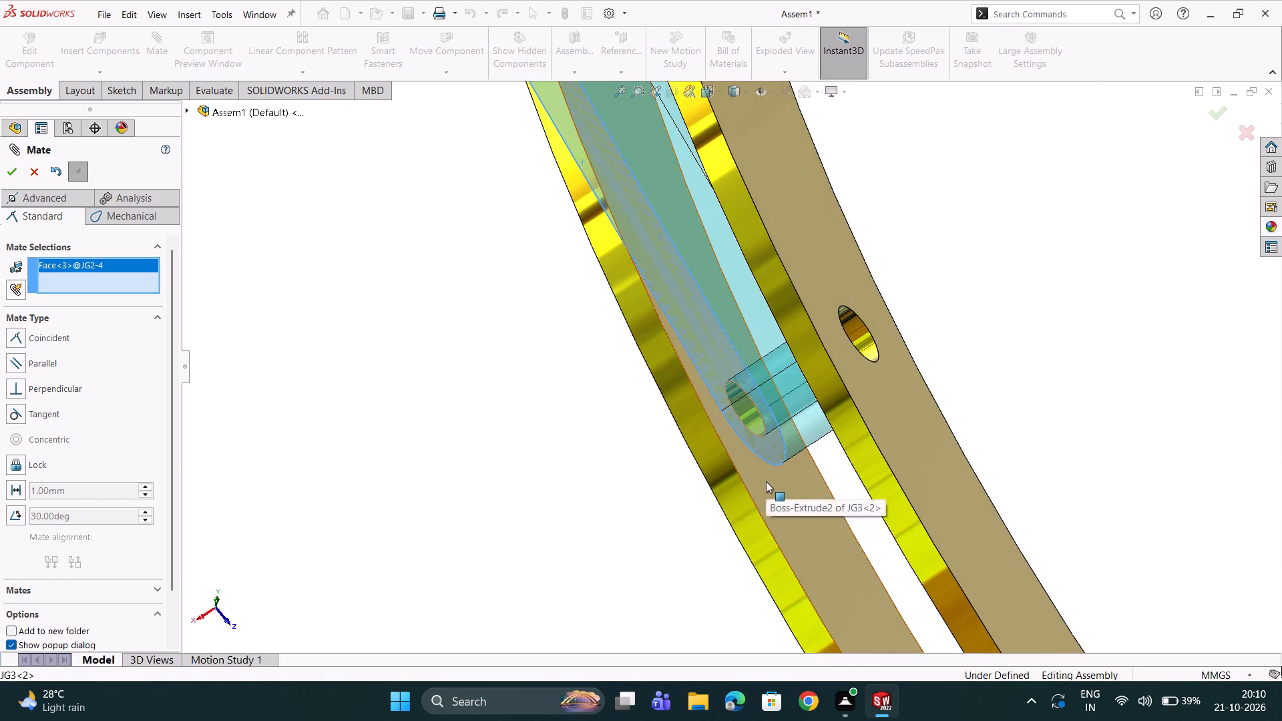
click(766, 481)
click(947, 502)
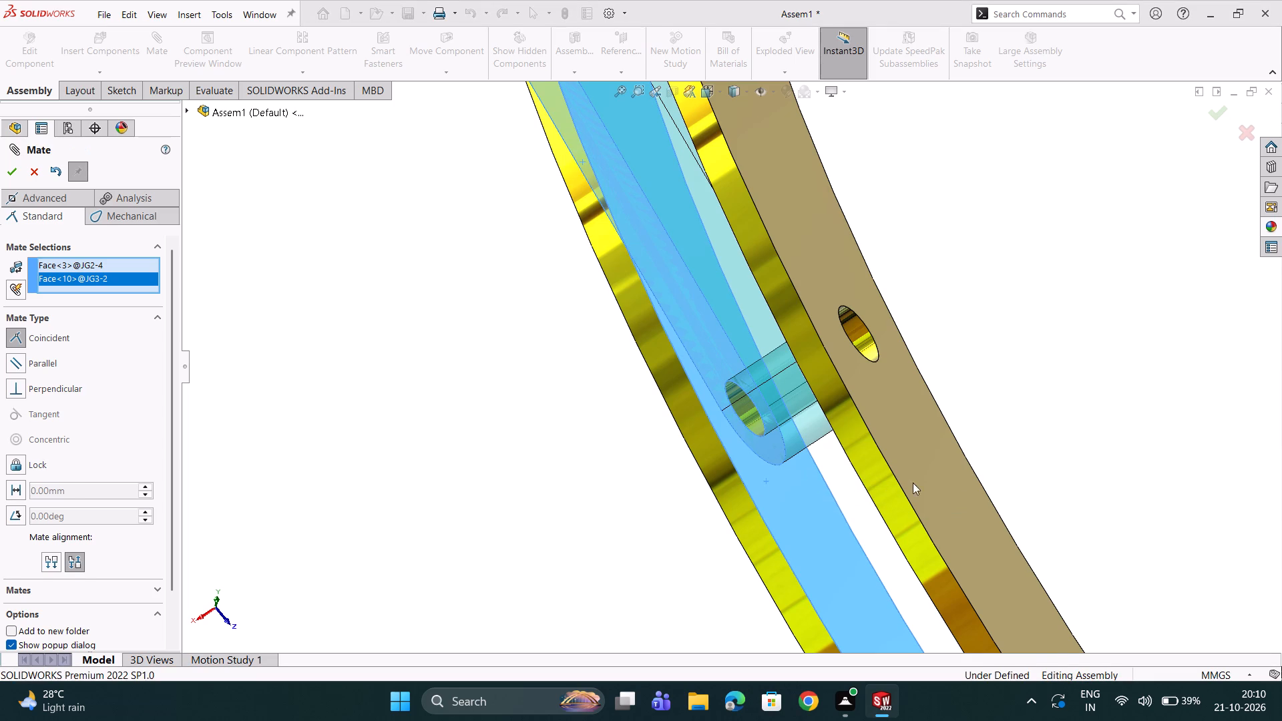
Add a coincident mate between the third JG2 link's opposite side face and the other inner slot face of its JG3 arm.
scroll(774, 467, up, 3)
middle_drag(777, 453, 850, 418)
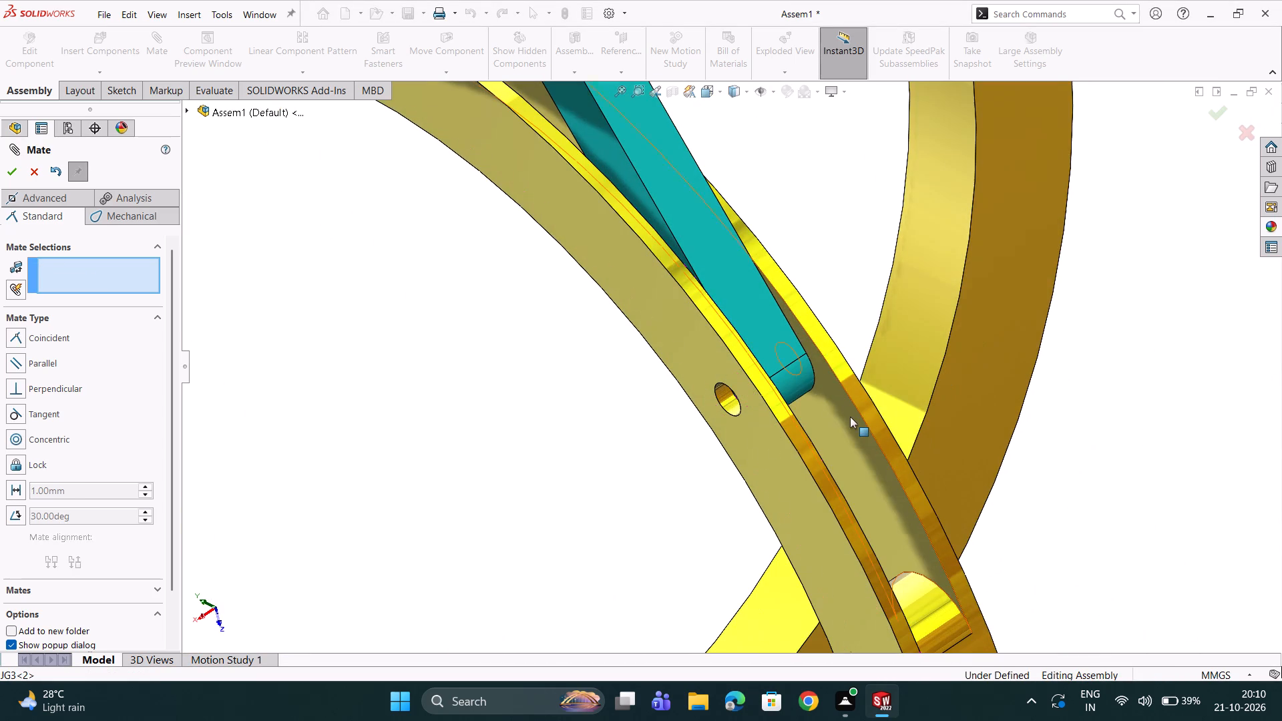
click(843, 417)
middle_drag(819, 427, 678, 467)
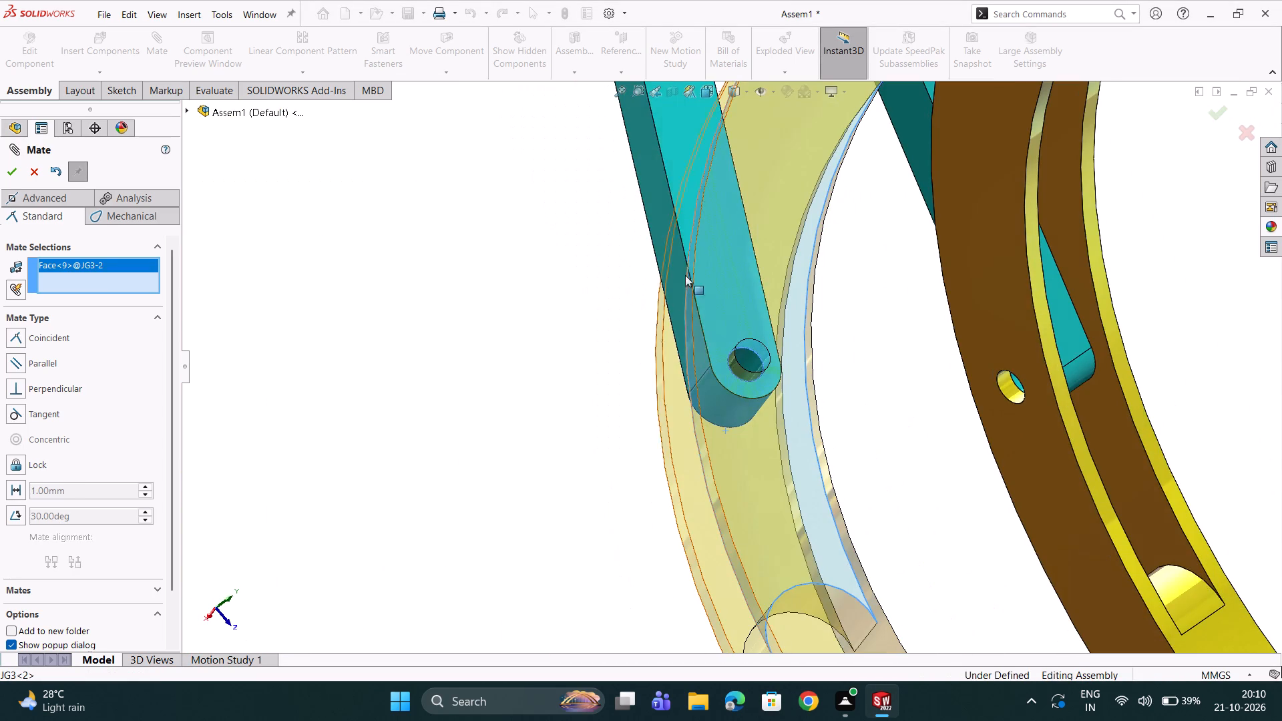
click(689, 181)
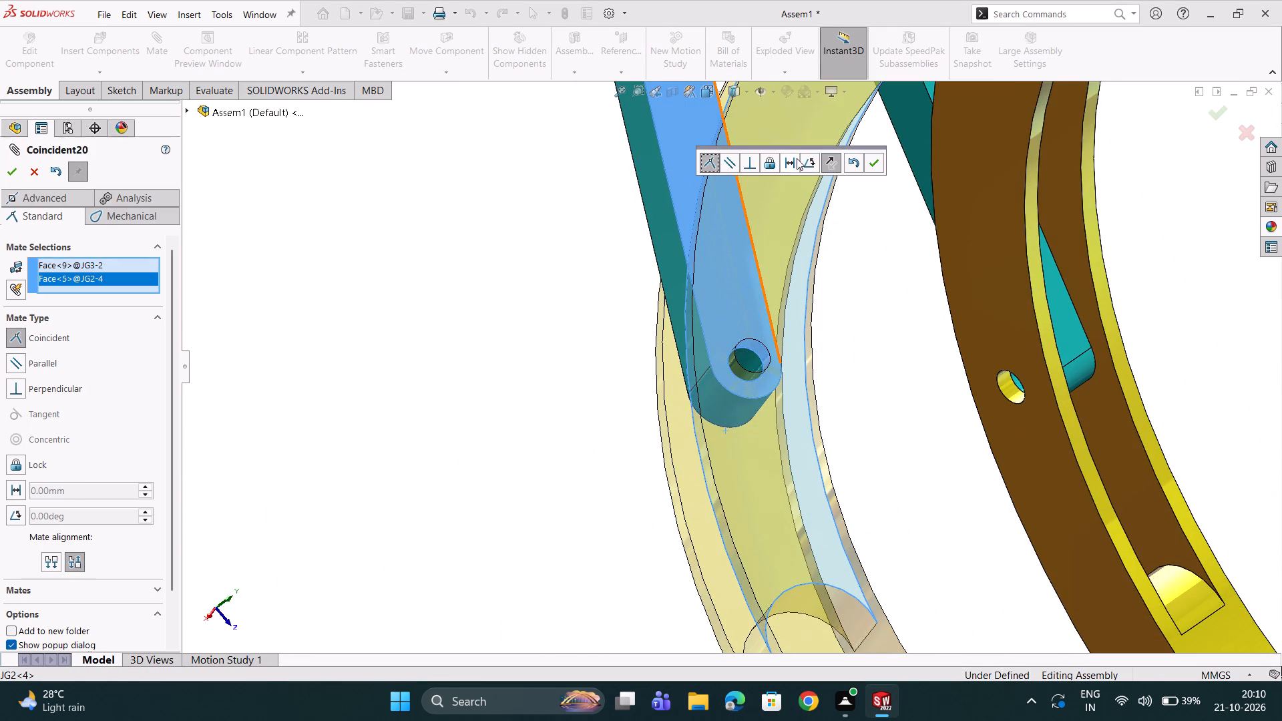
double_click(871, 157)
Add a concentric mate between the upper hole of the last loose JG2 link and the pin hole of the remaining free JG1 lug pair.
scroll(827, 217, up, 7)
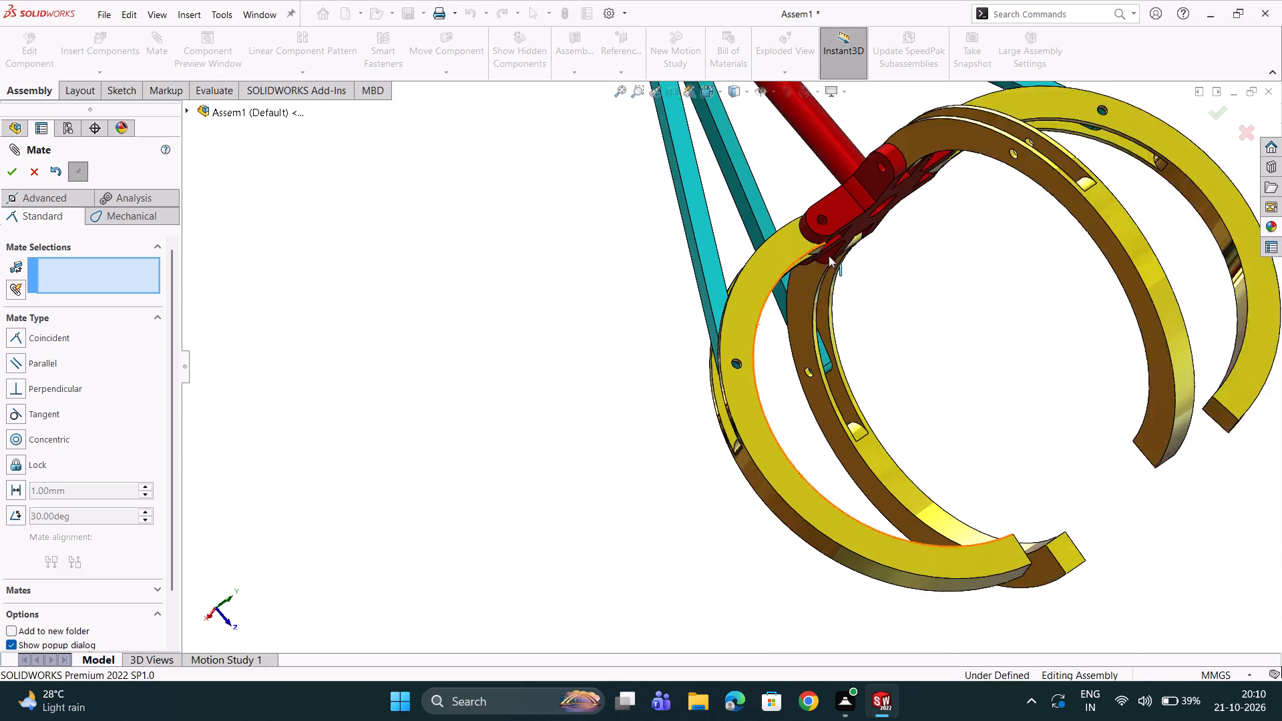
scroll(829, 256, up, 6)
scroll(901, 172, down, 2)
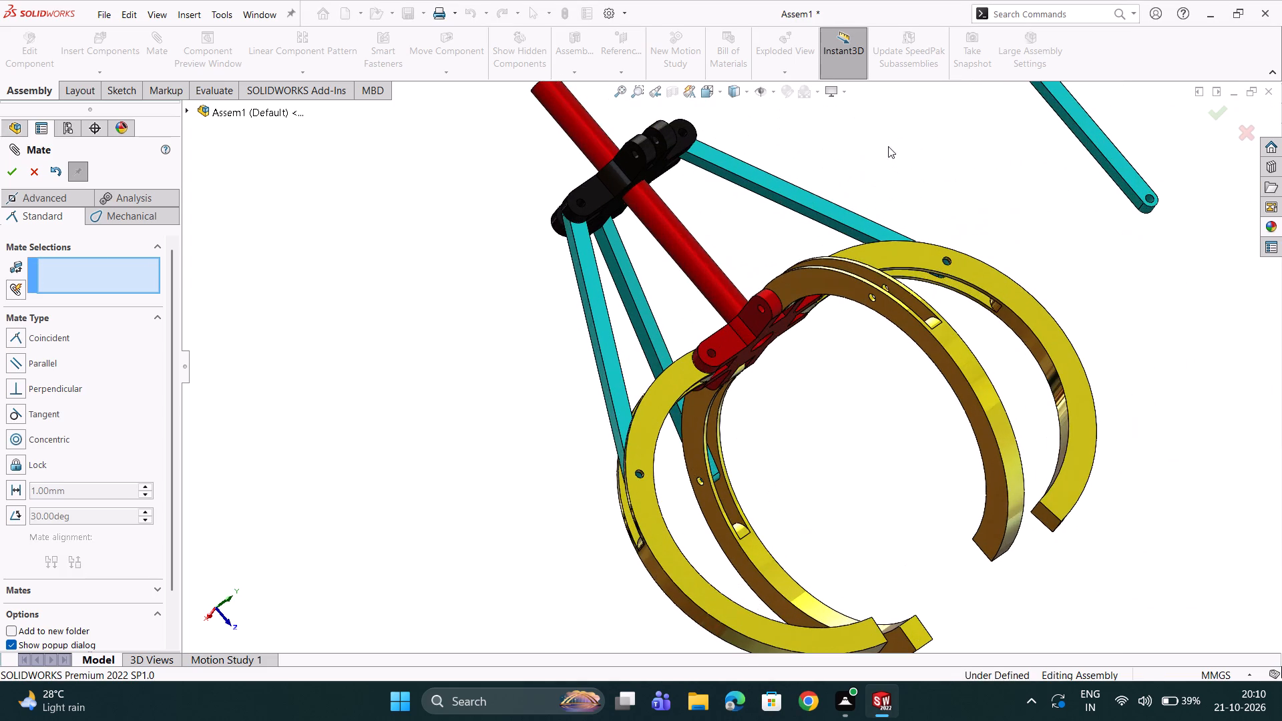
middle_drag(888, 146, 963, 184)
scroll(963, 184, up, 4)
scroll(971, 186, down, 5)
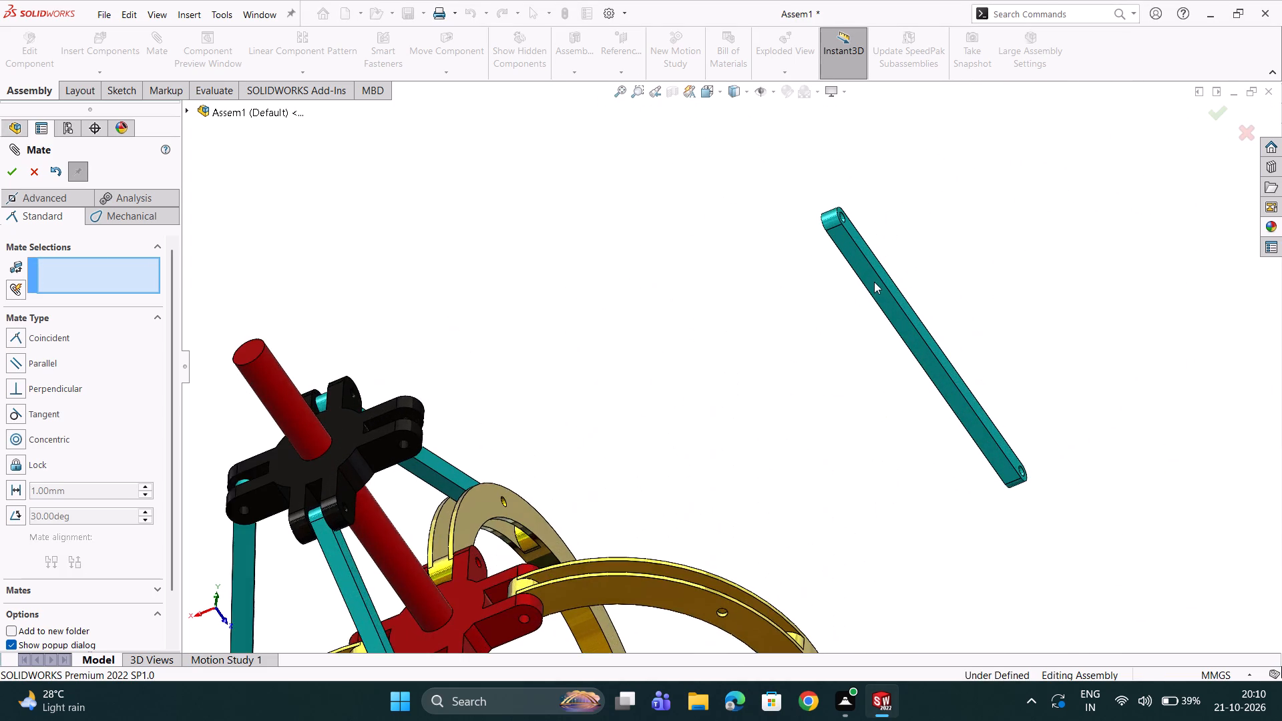
scroll(873, 282, down, 3)
scroll(840, 214, down, 2)
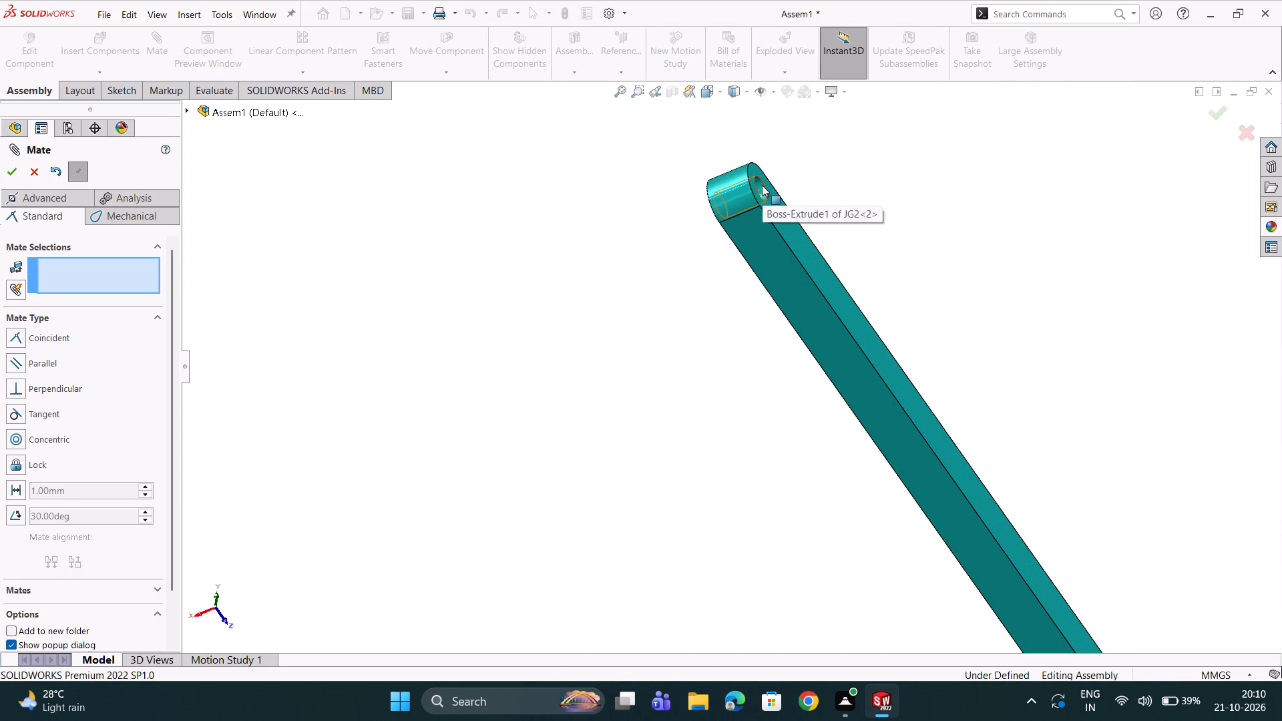
double_click(761, 186)
scroll(669, 225, up, 3)
scroll(561, 297, up, 5)
scroll(577, 425, down, 1)
scroll(568, 499, up, 2)
scroll(551, 497, down, 11)
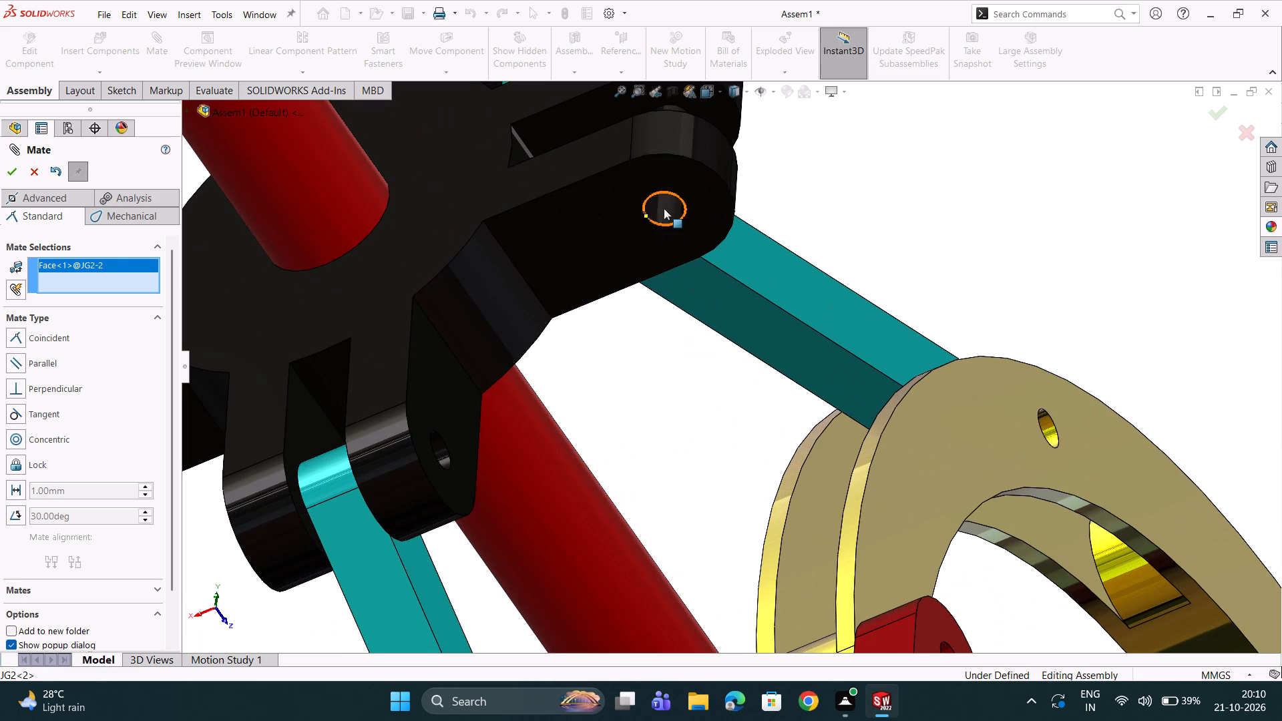
click(664, 208)
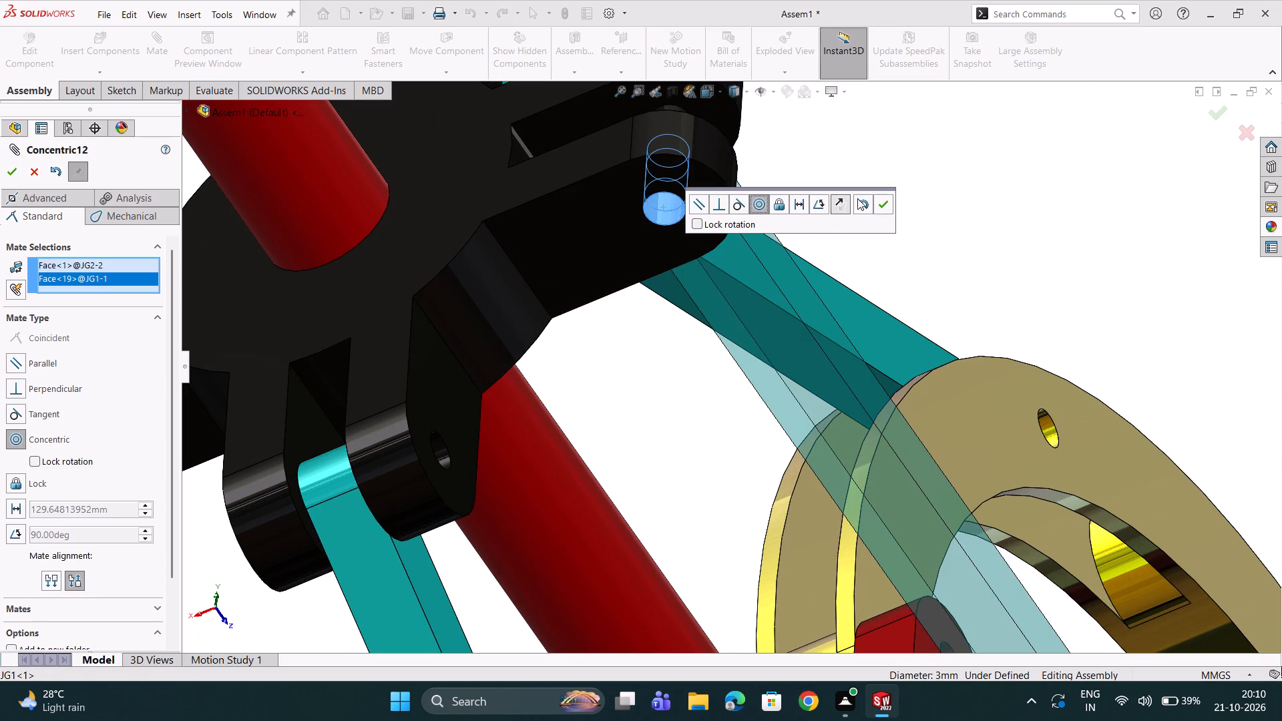
click(877, 210)
Add a coincident mate between one side face of the fourth JG2 link and the adjacent inner lug face of JG1.
scroll(779, 207, down, 3)
scroll(691, 271, down, 1)
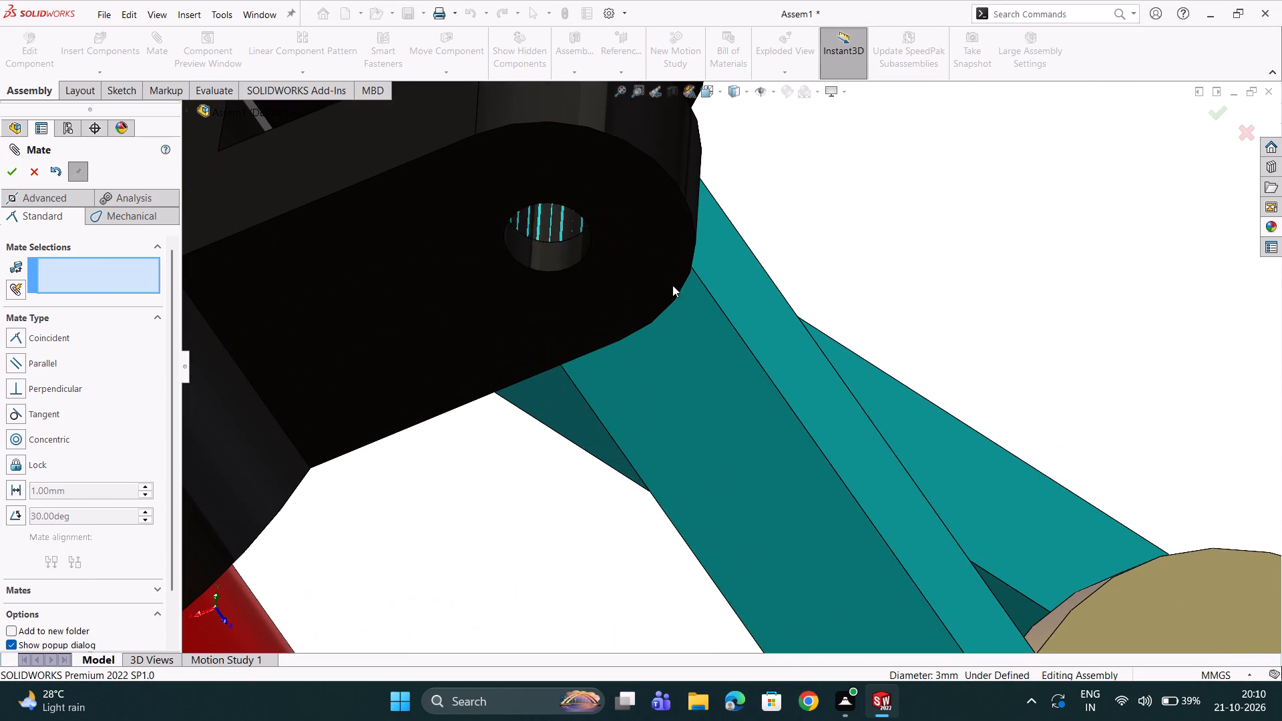
click(701, 332)
click(701, 319)
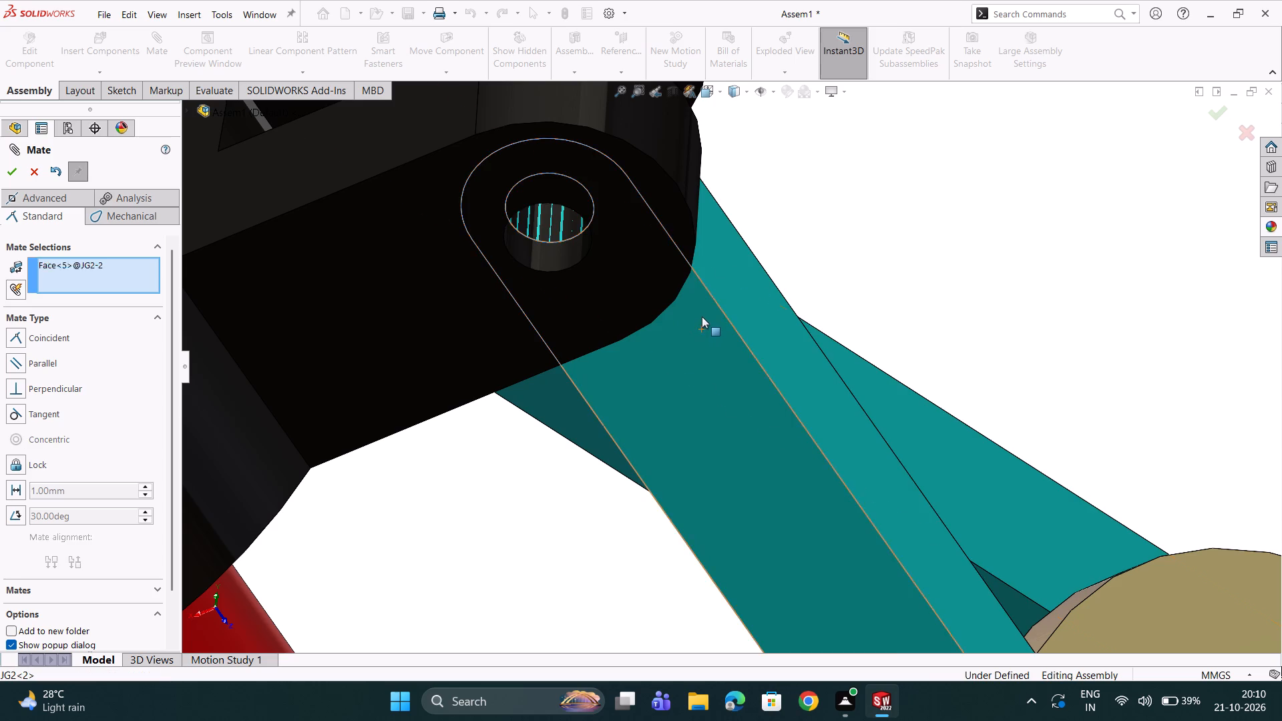
scroll(827, 176, up, 2)
middle_drag(829, 175, 765, 325)
scroll(765, 328, up, 2)
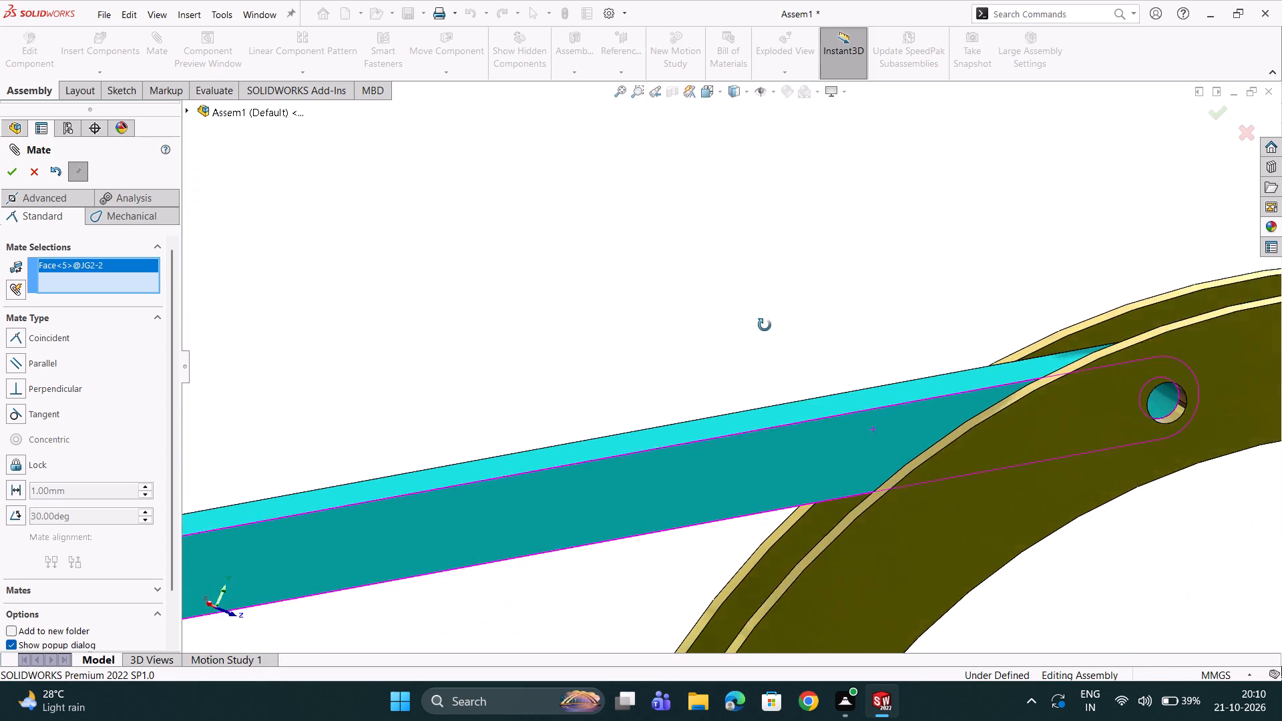
middle_drag(765, 325, 765, 328)
scroll(765, 325, up, 5)
scroll(586, 443, up, 3)
scroll(585, 469, down, 3)
scroll(532, 548, down, 3)
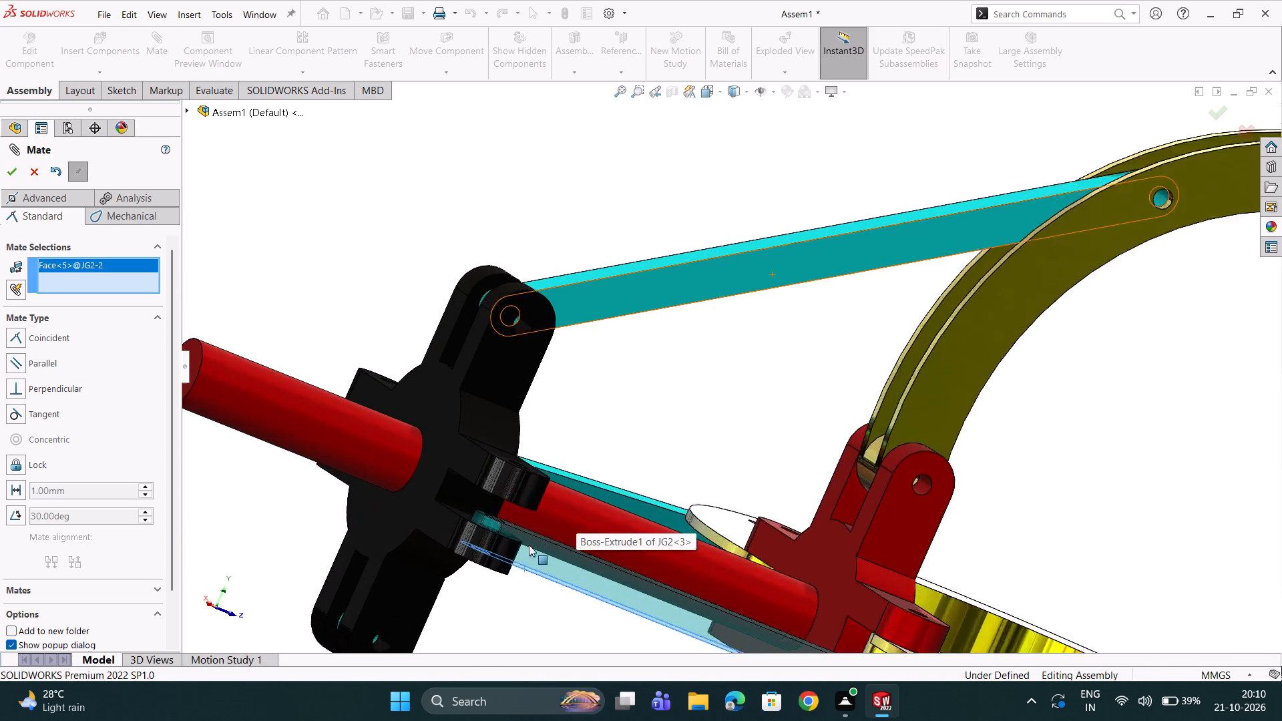
scroll(485, 469, down, 3)
middle_drag(467, 463, 443, 491)
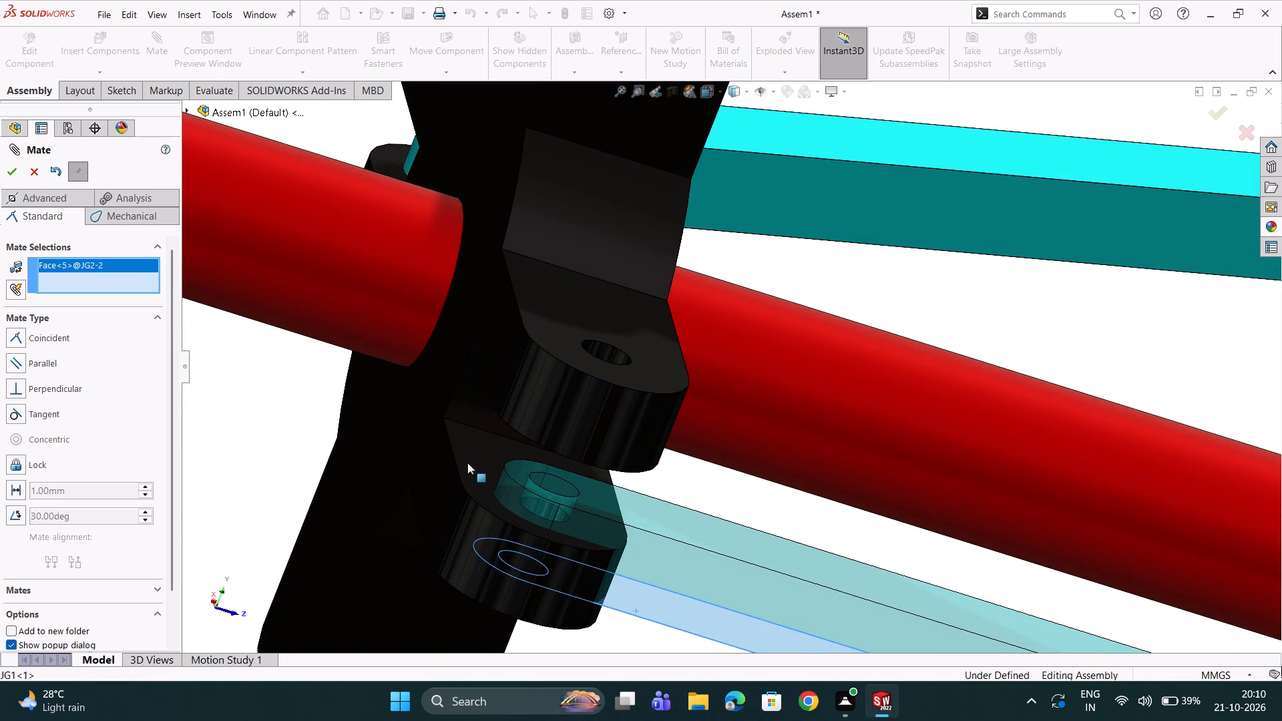
click(471, 459)
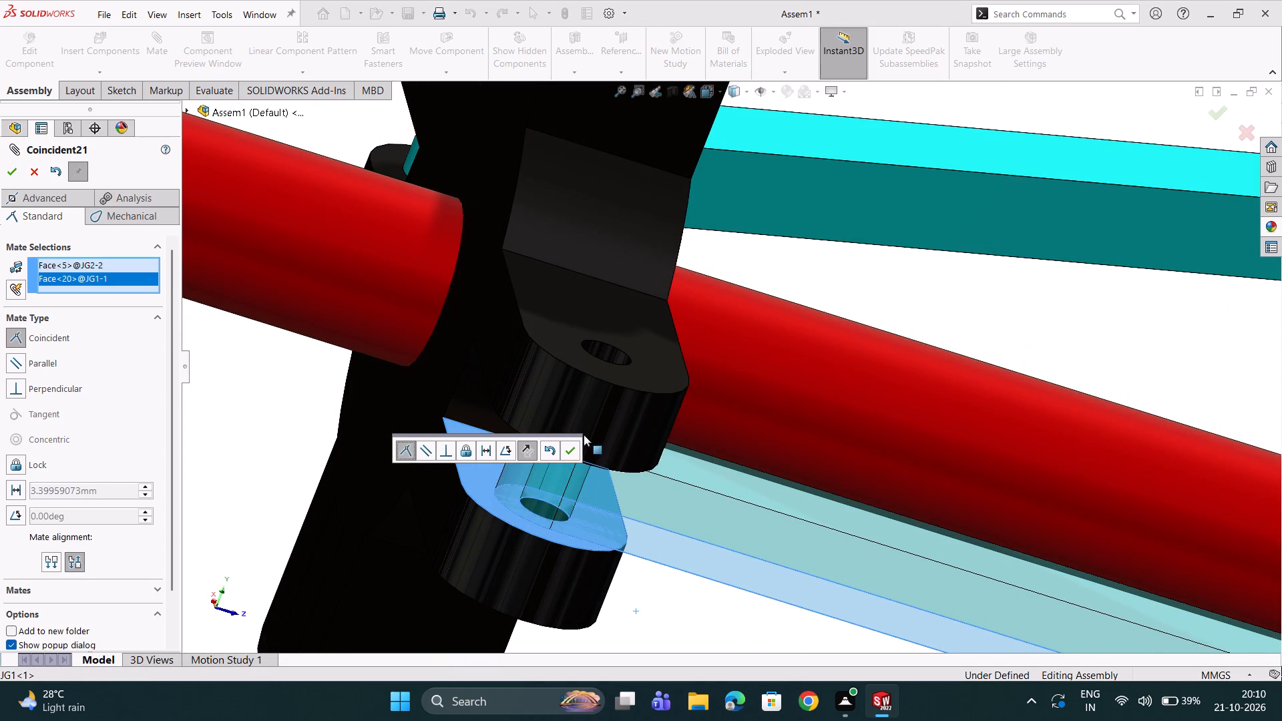
click(571, 450)
Add a coincident mate between the fourth JG2 link's opposite side face and the other inner lug face of JG1.
scroll(587, 469, up, 2)
middle_drag(598, 470, 654, 443)
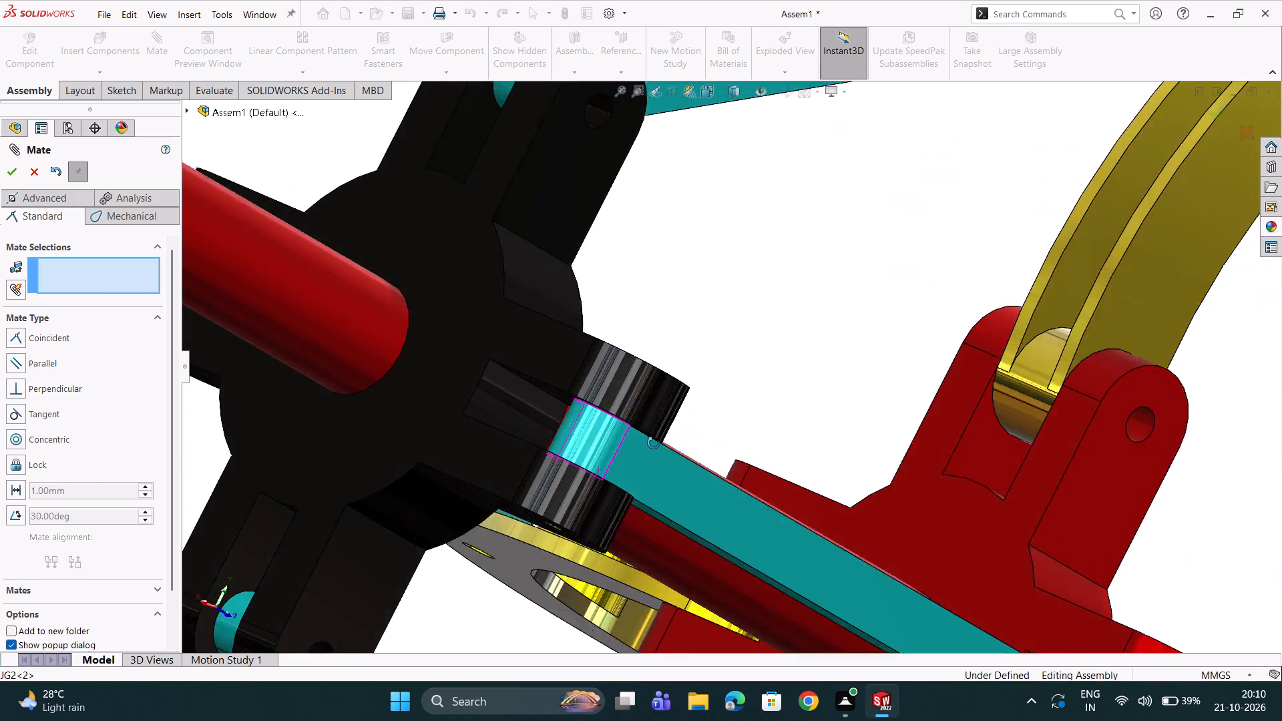
middle_drag(654, 443, 680, 427)
scroll(683, 425, up, 1)
click(554, 386)
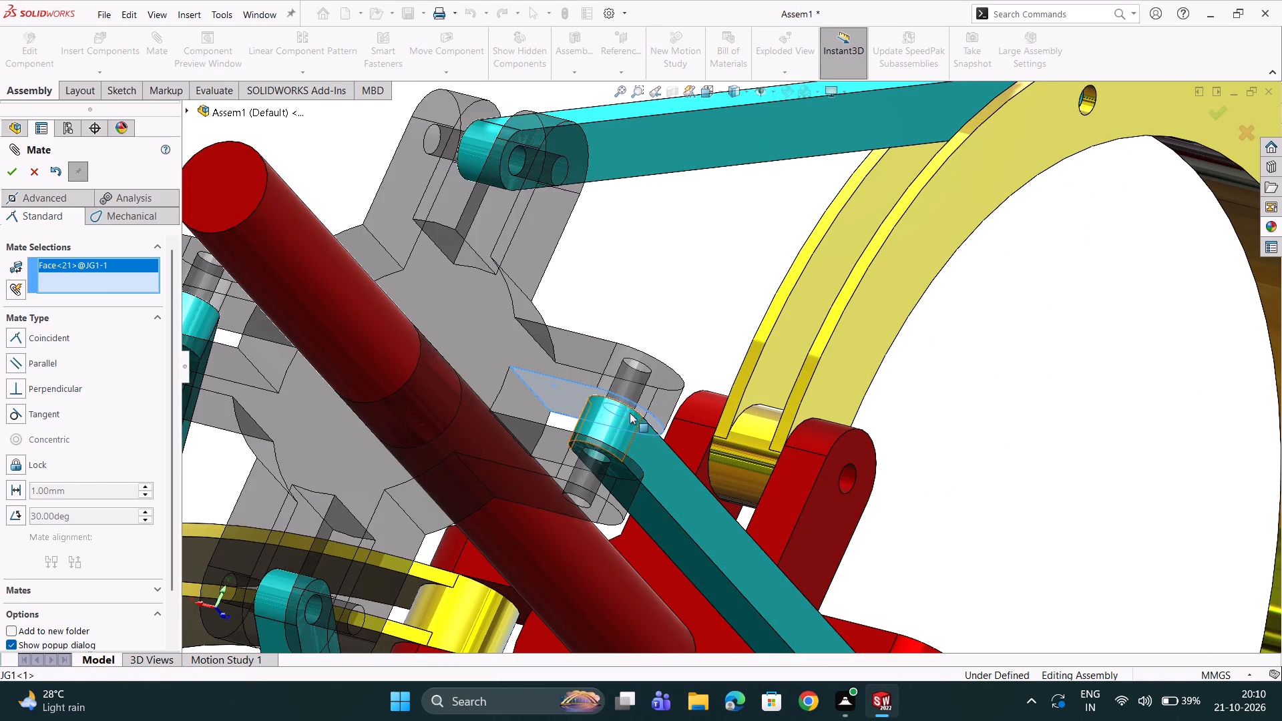
middle_drag(638, 419, 553, 499)
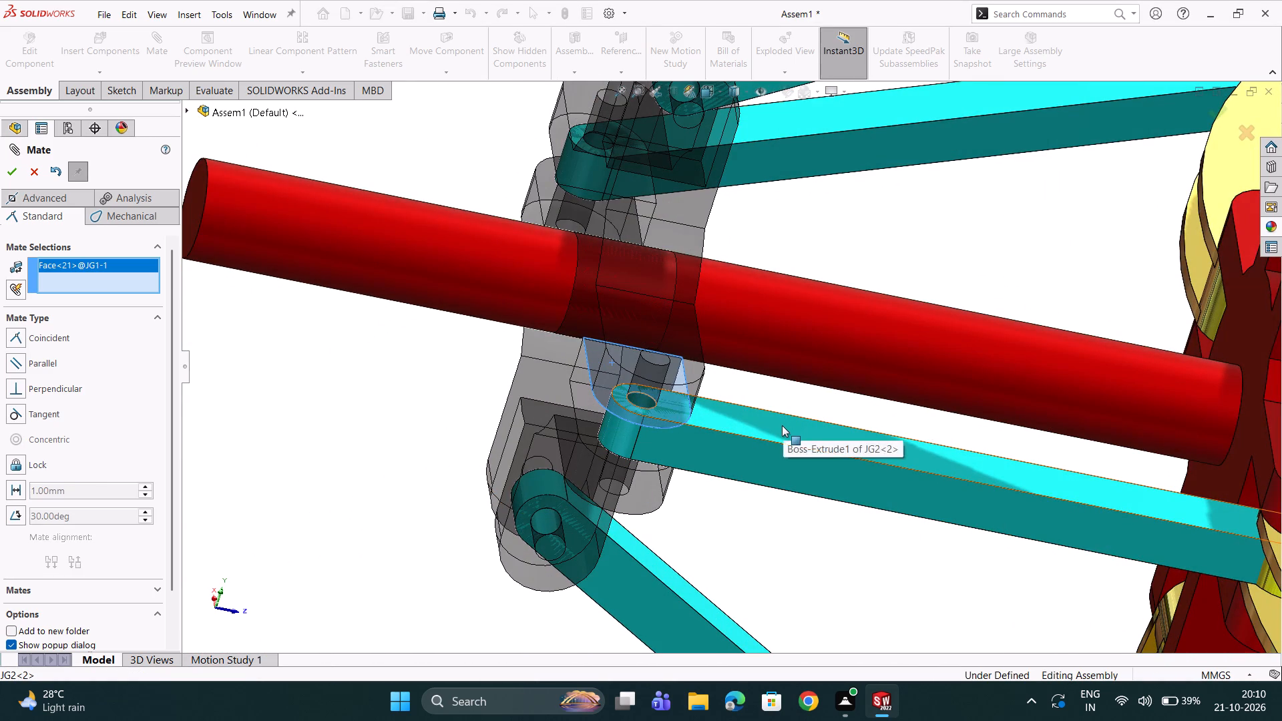
click(782, 425)
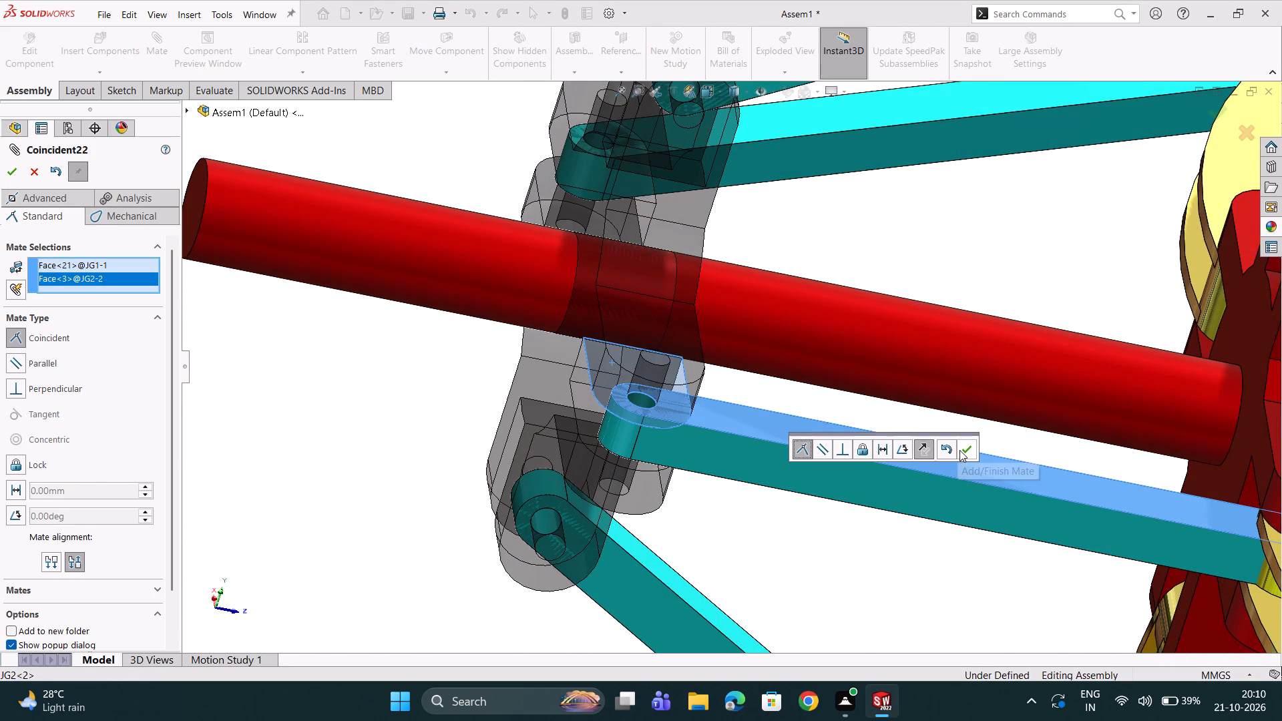
click(961, 449)
Add a concentric mate between the fourth JG2 link's free end hole and the pin hole of the last unlinked JG3 arm.
scroll(966, 462, up, 6)
scroll(1079, 462, down, 2)
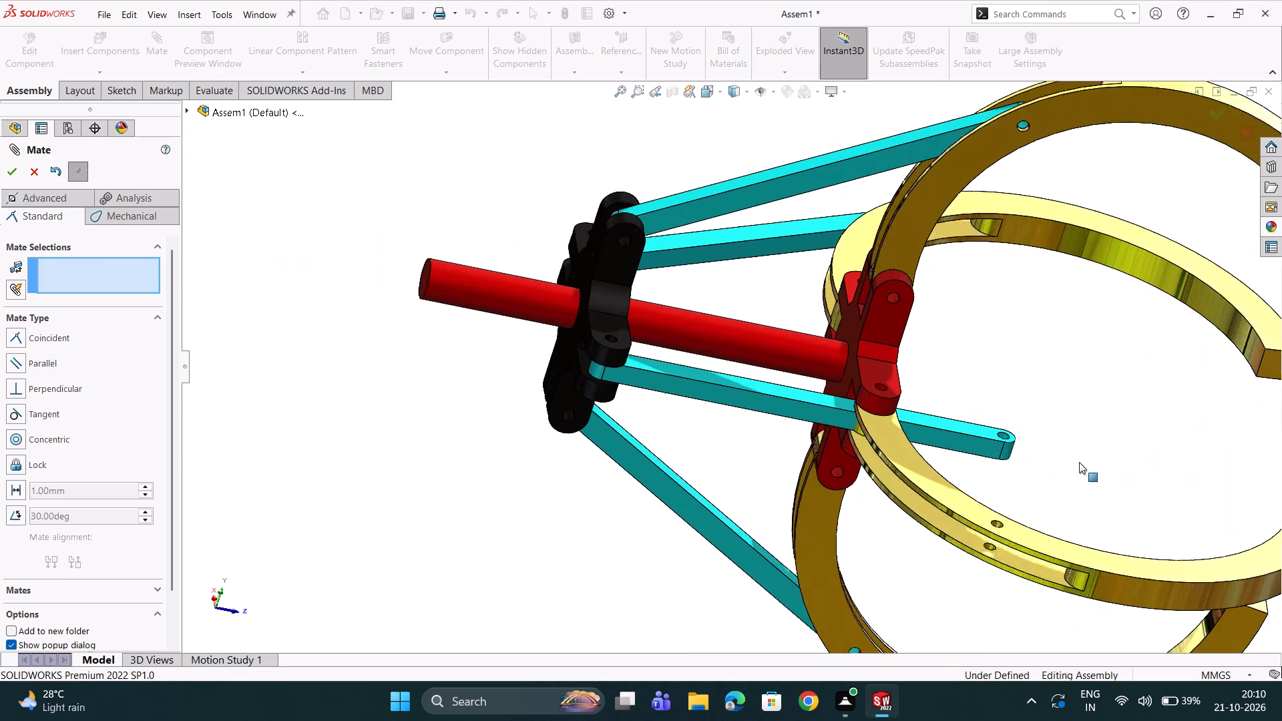
scroll(1079, 462, down, 5)
scroll(793, 350, down, 3)
click(672, 381)
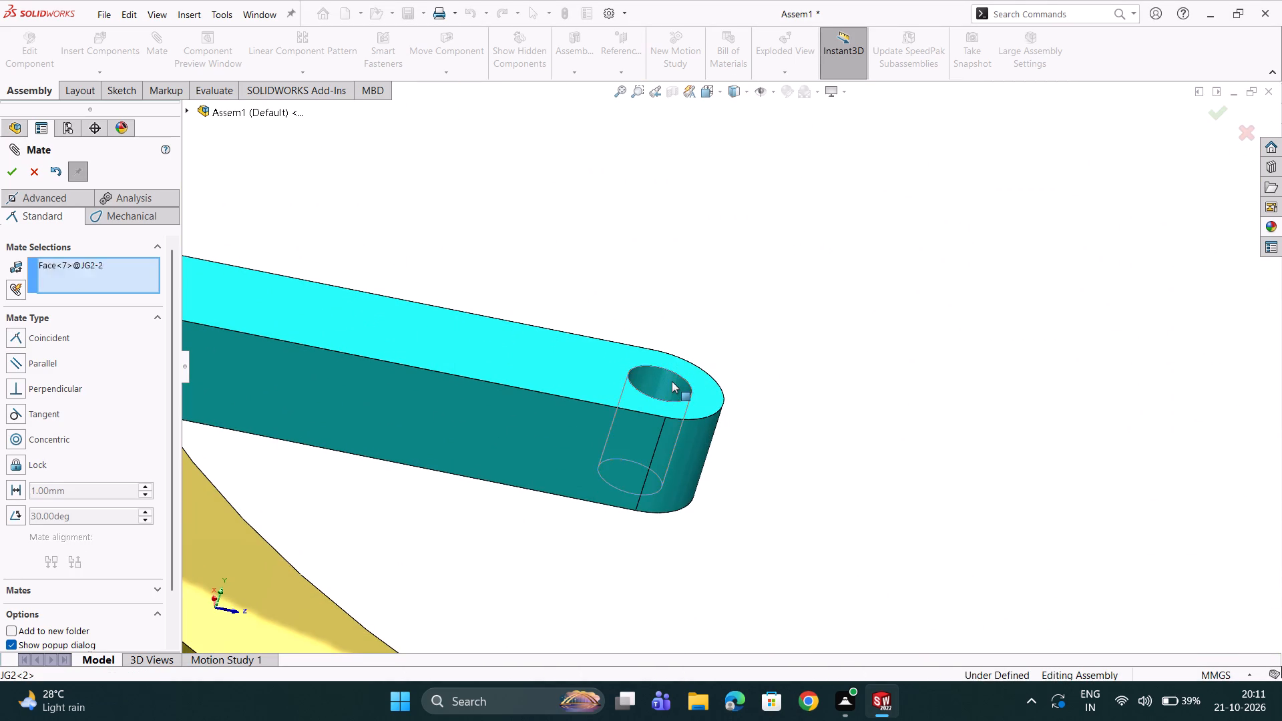
scroll(668, 385, up, 4)
scroll(624, 463, up, 3)
scroll(761, 515, down, 6)
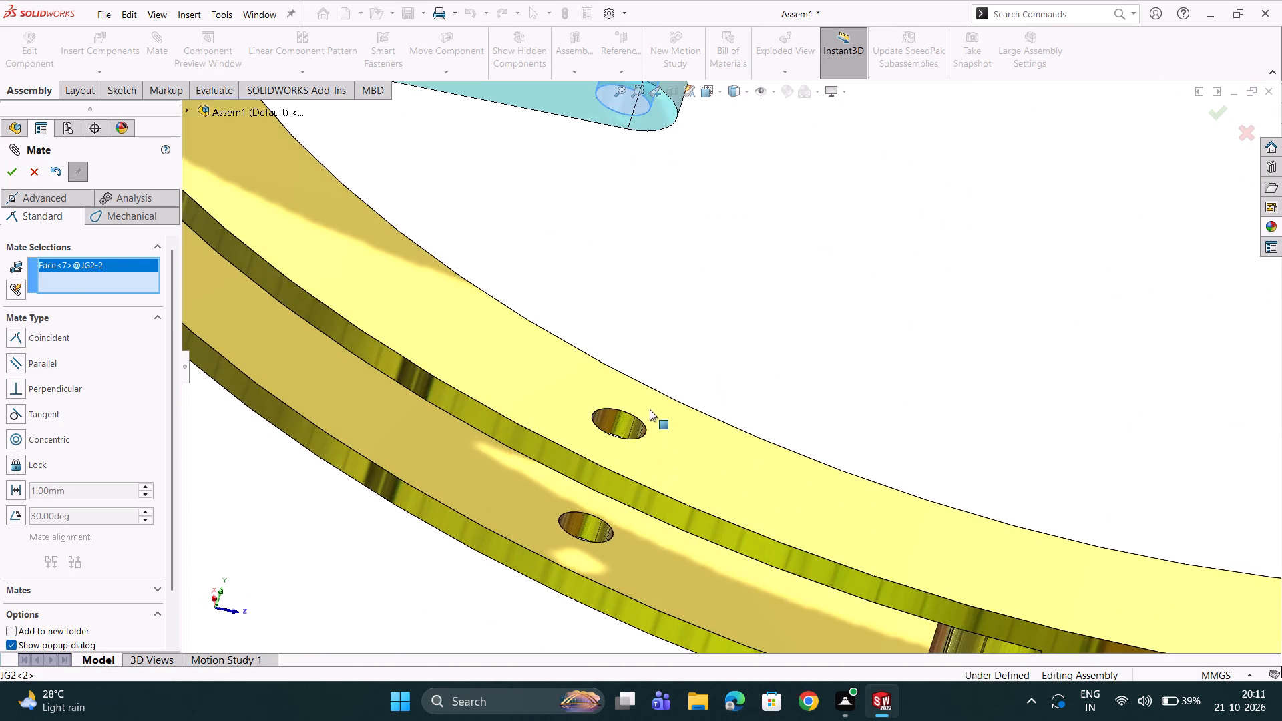
scroll(648, 410, down, 3)
click(613, 418)
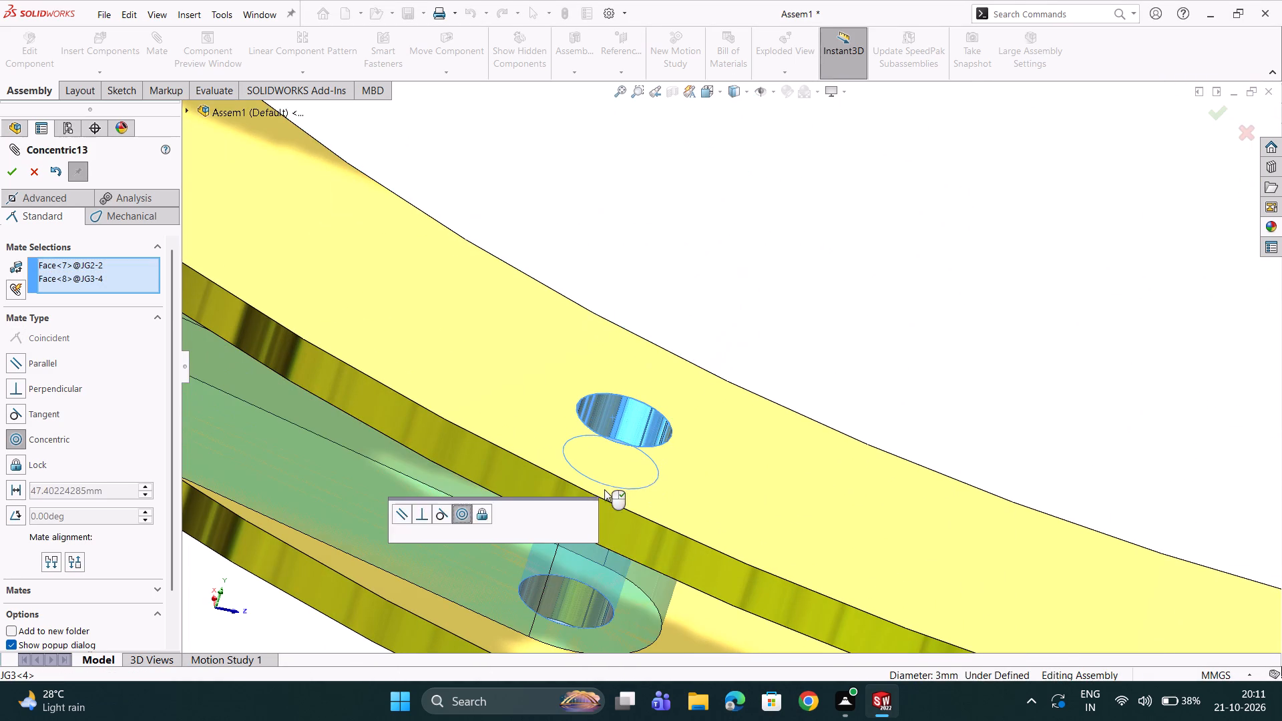
click(582, 511)
scroll(584, 510, up, 4)
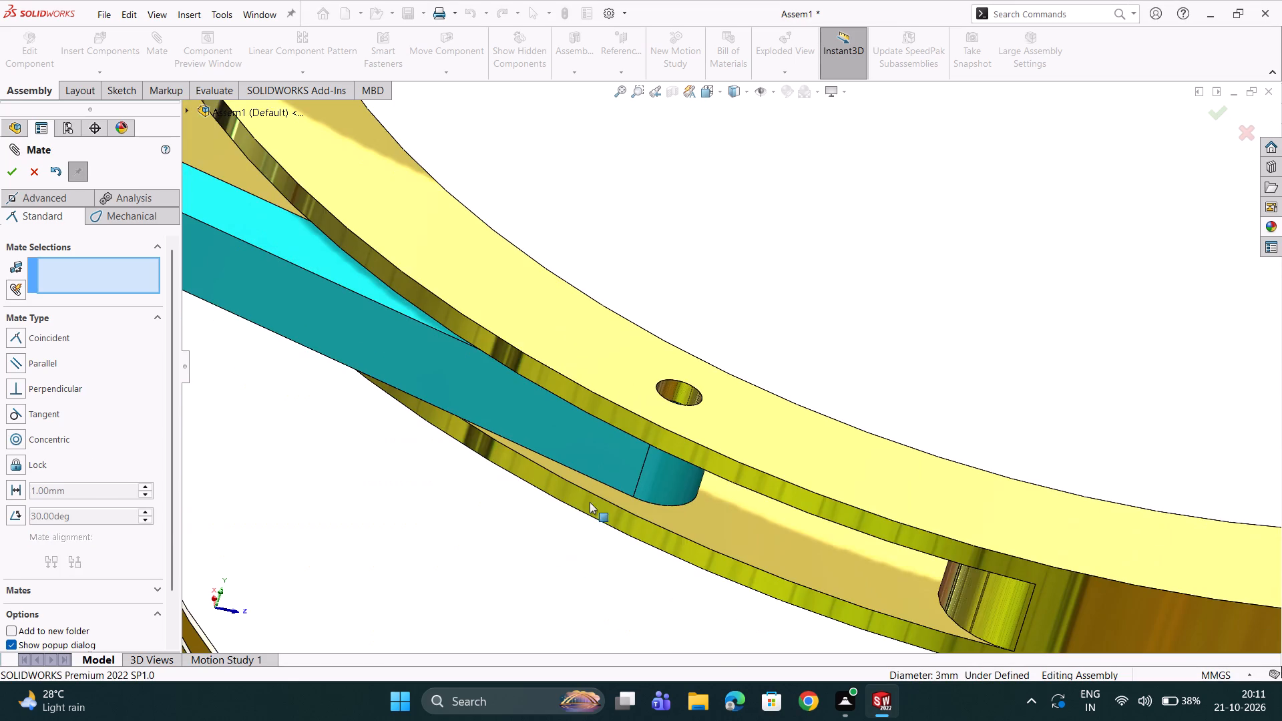
Add a coincident mate between an inner slot face of the last JG3 arm and the adjacent side face of its JG2 link.
middle_drag(601, 494, 677, 418)
double_click(682, 461)
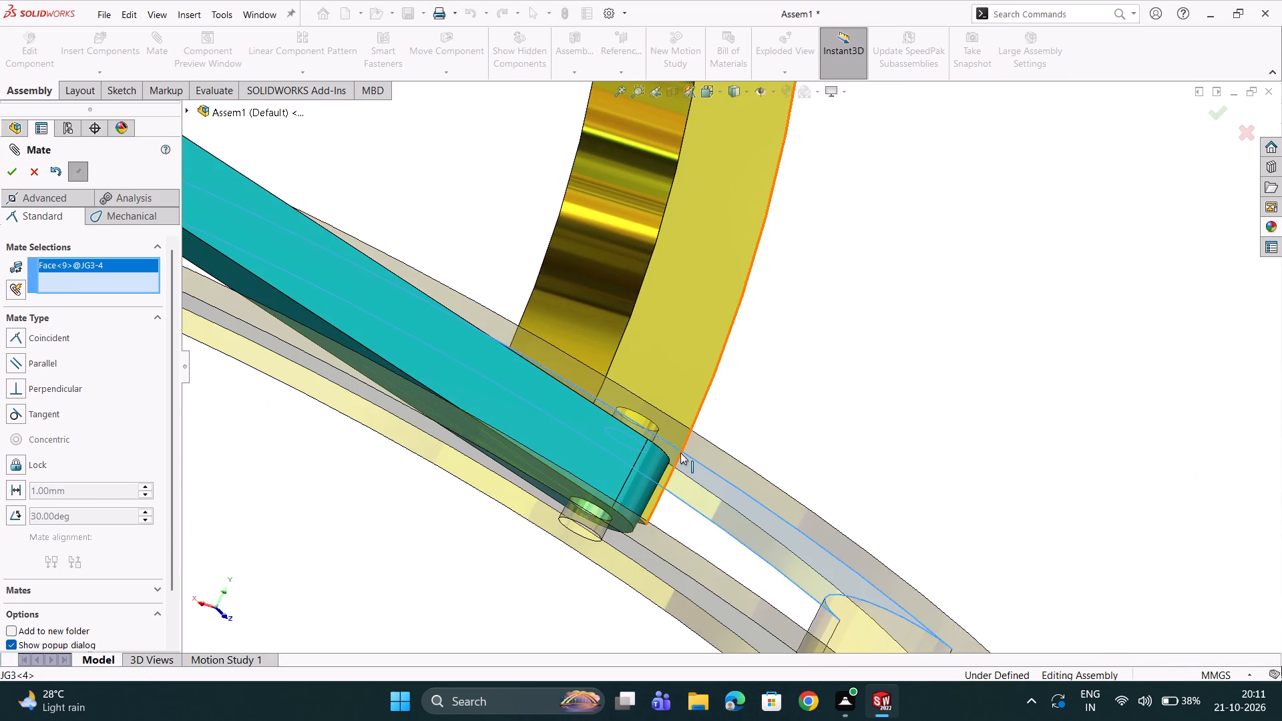
middle_drag(680, 453, 619, 515)
scroll(619, 515, up, 7)
scroll(561, 495, down, 2)
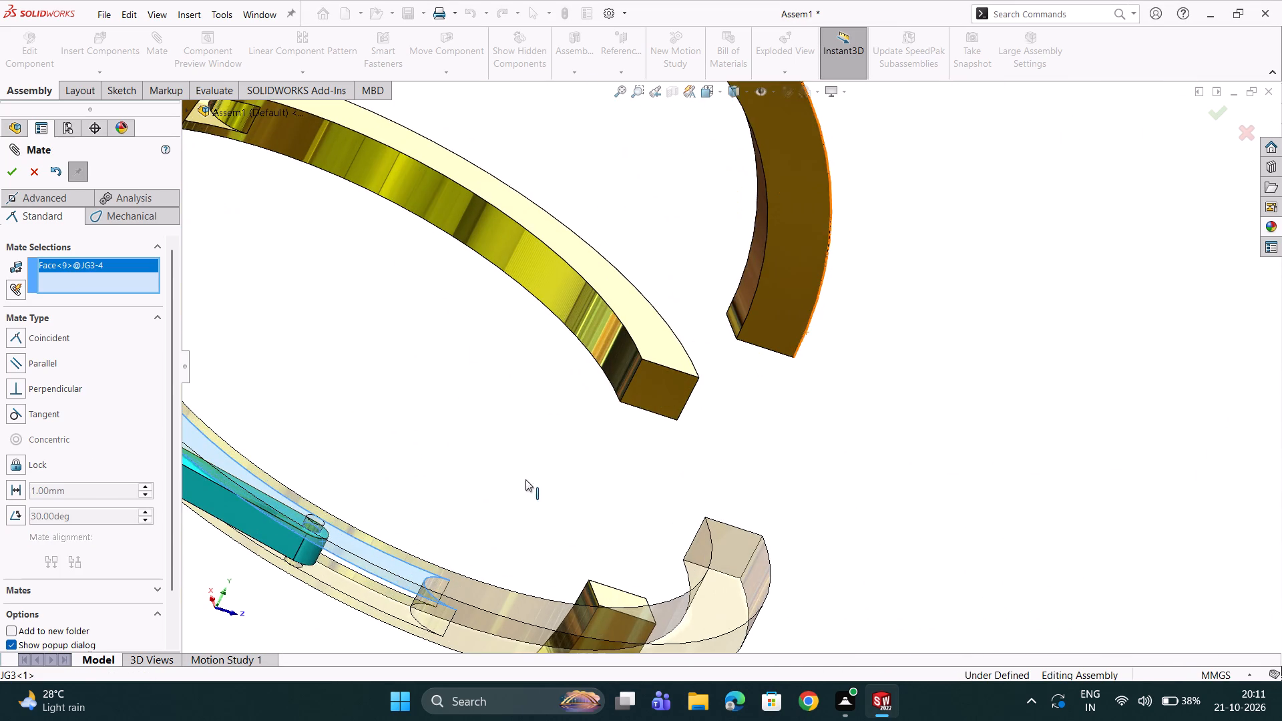
scroll(300, 428, down, 1)
scroll(298, 444, up, 4)
scroll(316, 426, down, 3)
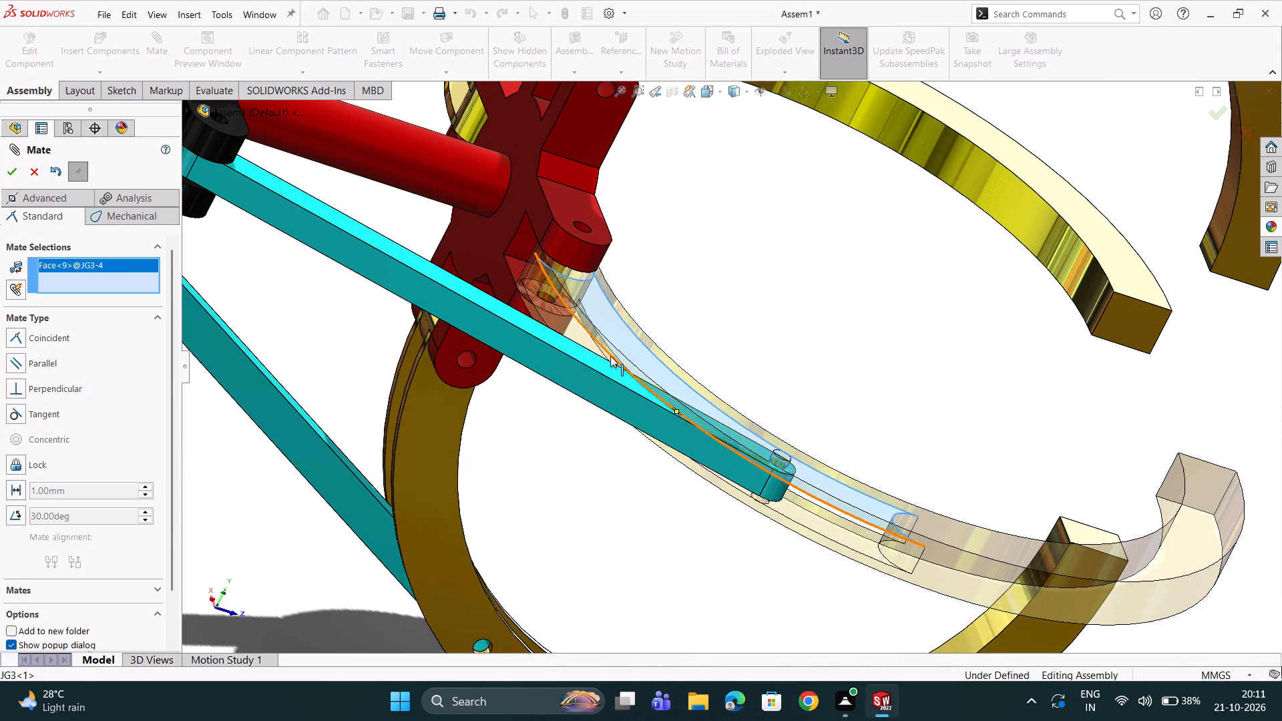
click(602, 363)
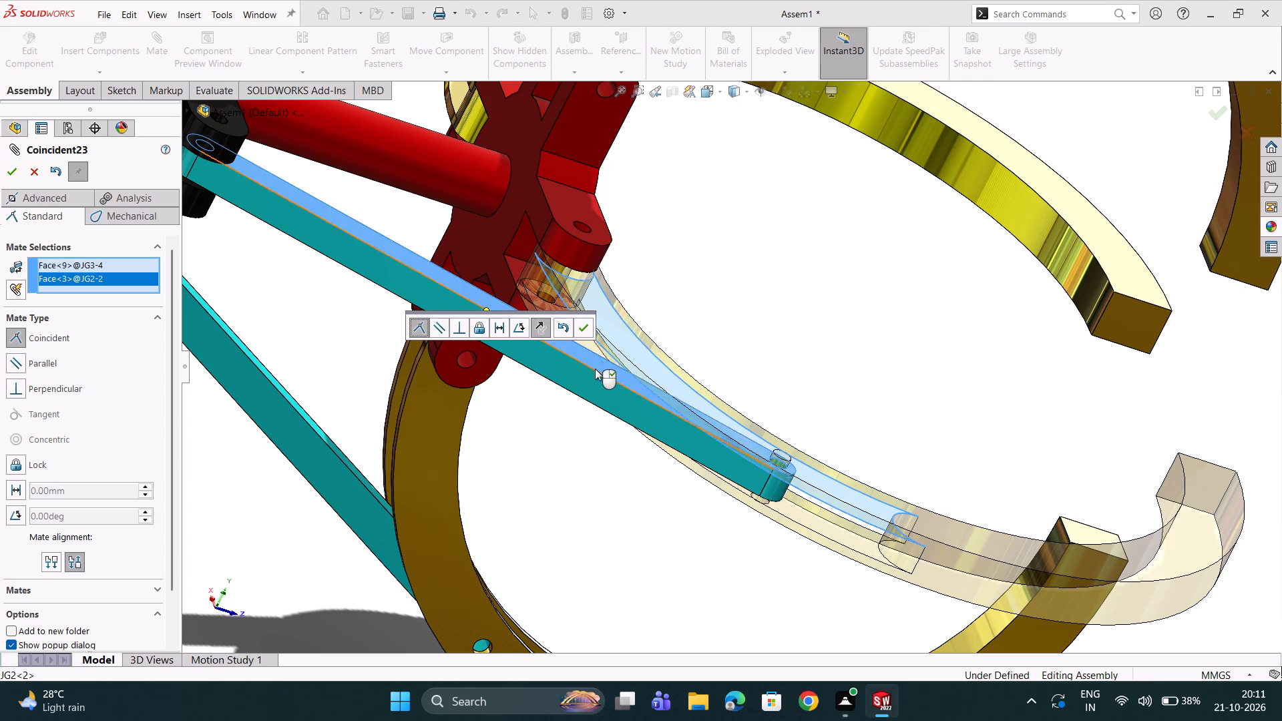
click(585, 328)
Add a coincident mate between that JG2 link's opposite side face and the other inner slot face of the JG3 arm.
scroll(528, 382, up, 3)
middle_drag(546, 383, 575, 365)
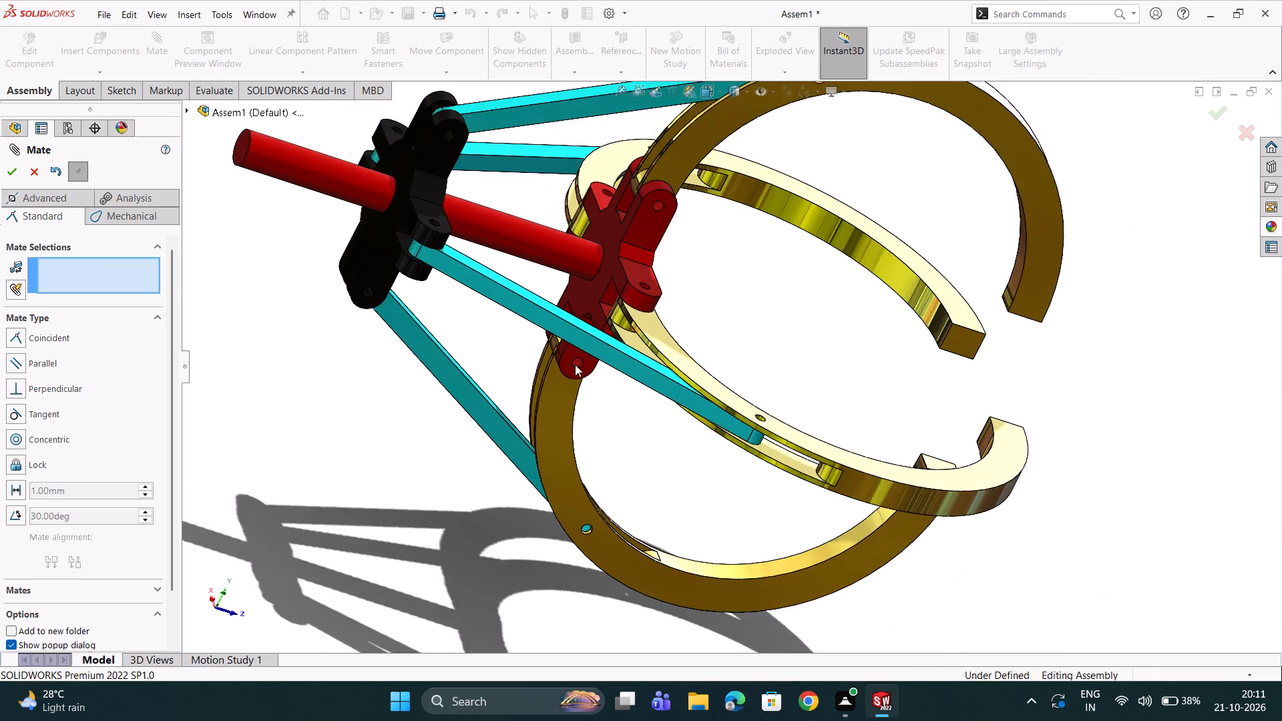
middle_drag(575, 365, 672, 287)
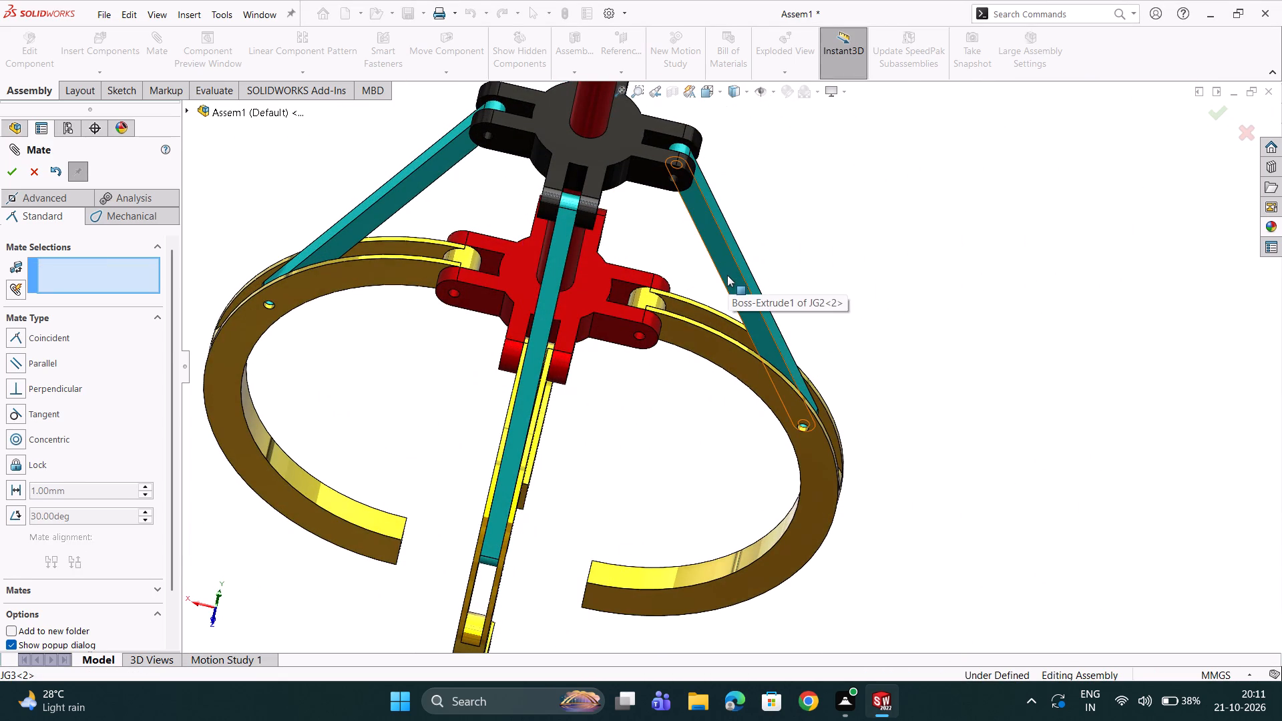
click(726, 276)
middle_drag(727, 276, 602, 449)
scroll(811, 290, down, 6)
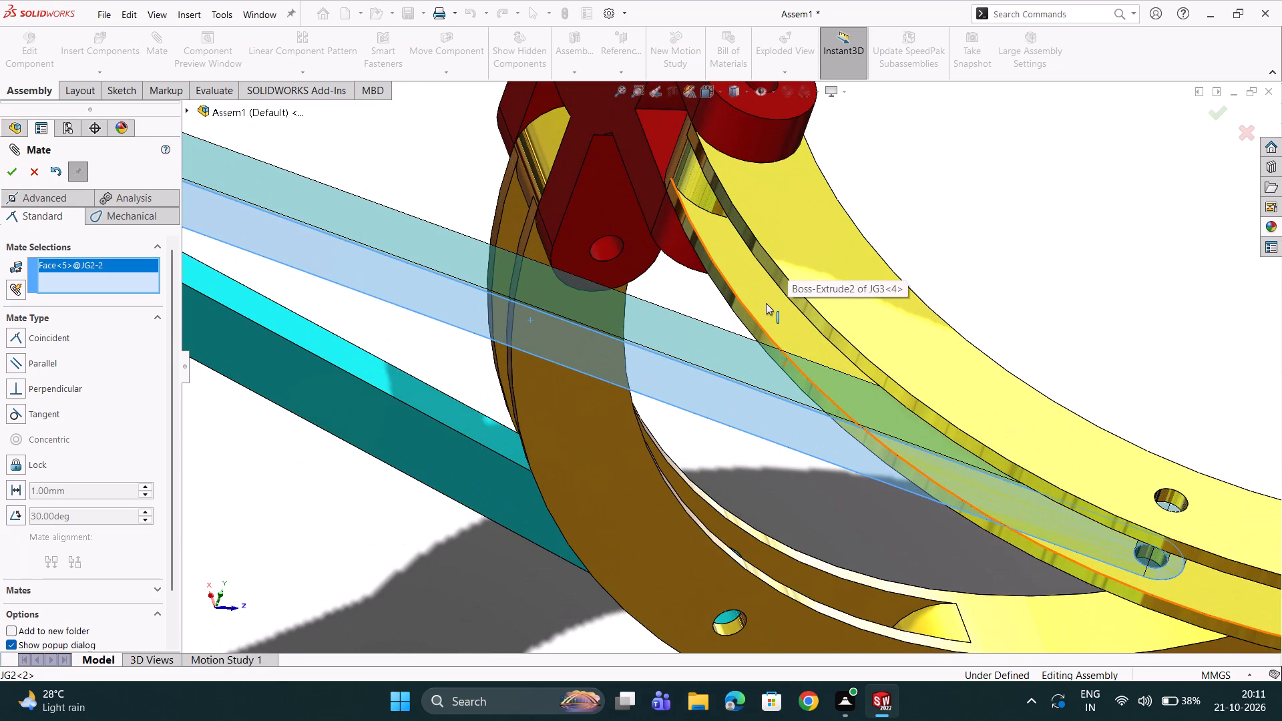
click(768, 303)
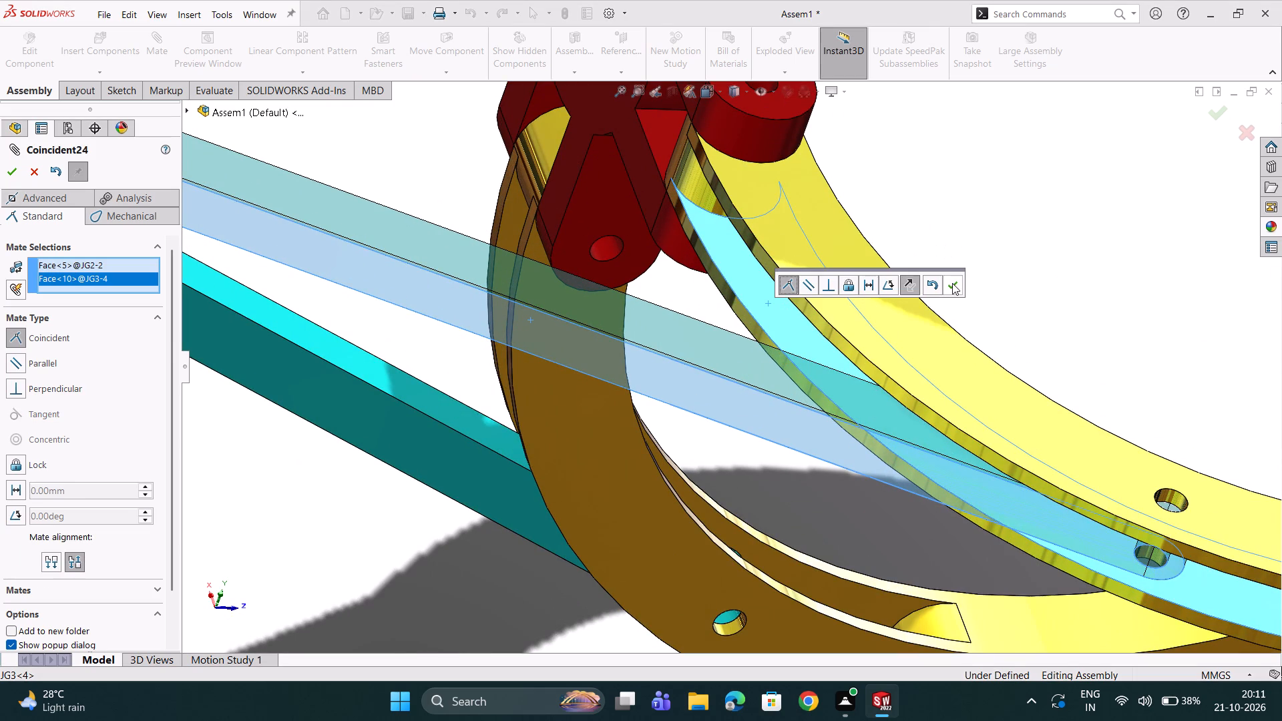
double_click(951, 284)
Examine the linked arms and the JG1 hub joints from several sides, and finish mating.
scroll(947, 290, up, 7)
middle_drag(1007, 354, 1042, 273)
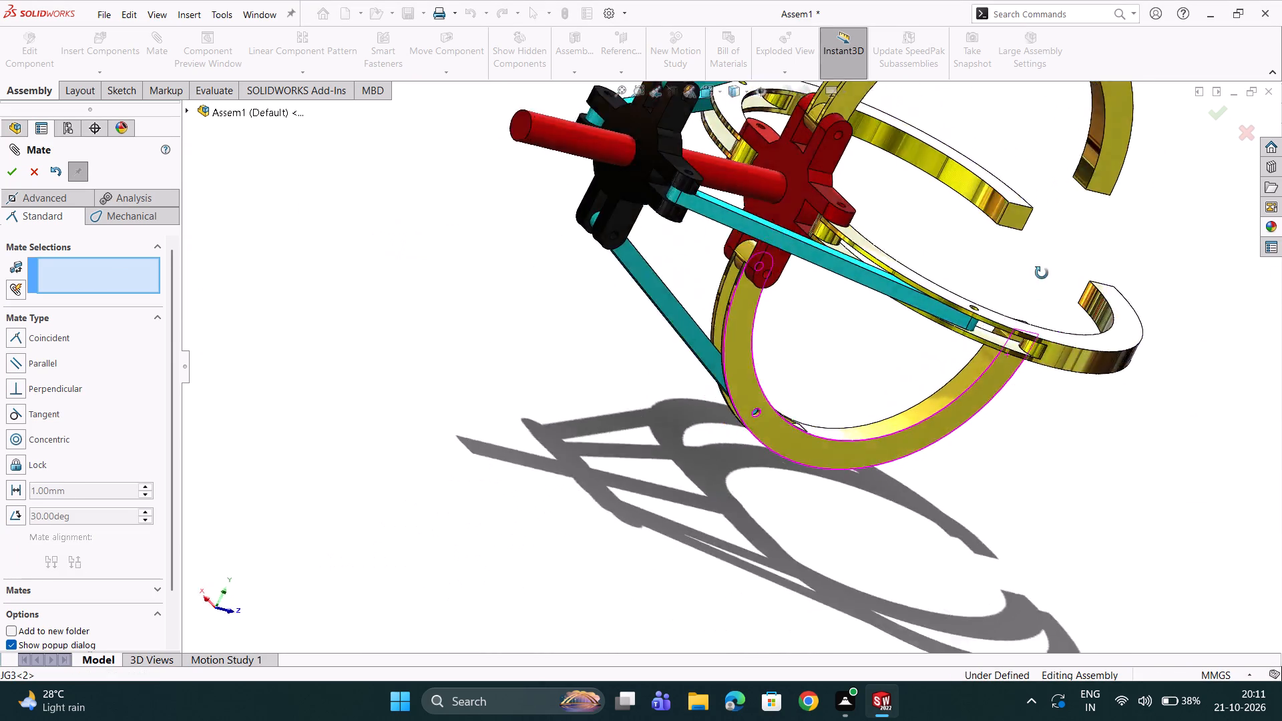
middle_drag(1042, 273, 1044, 229)
scroll(1044, 226, up, 4)
scroll(978, 246, up, 3)
middle_drag(955, 252, 1025, 140)
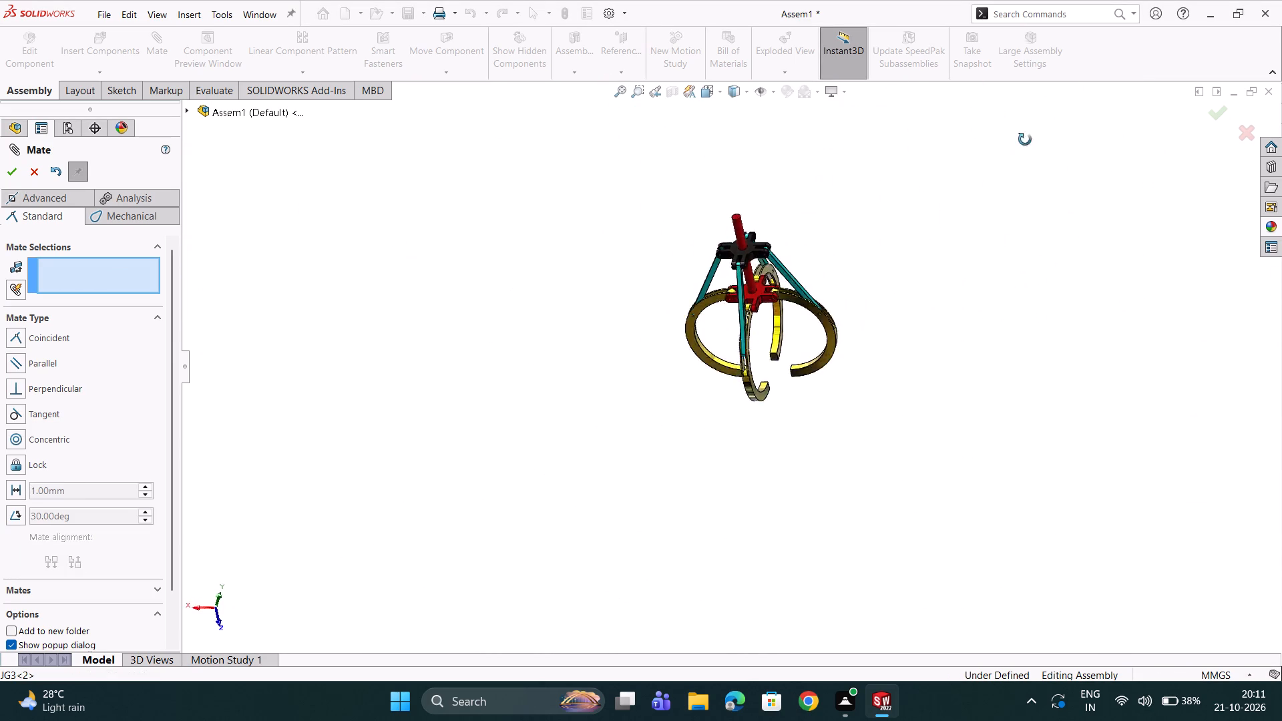
middle_drag(1025, 140, 992, 174)
scroll(992, 174, up, 1)
scroll(976, 178, down, 5)
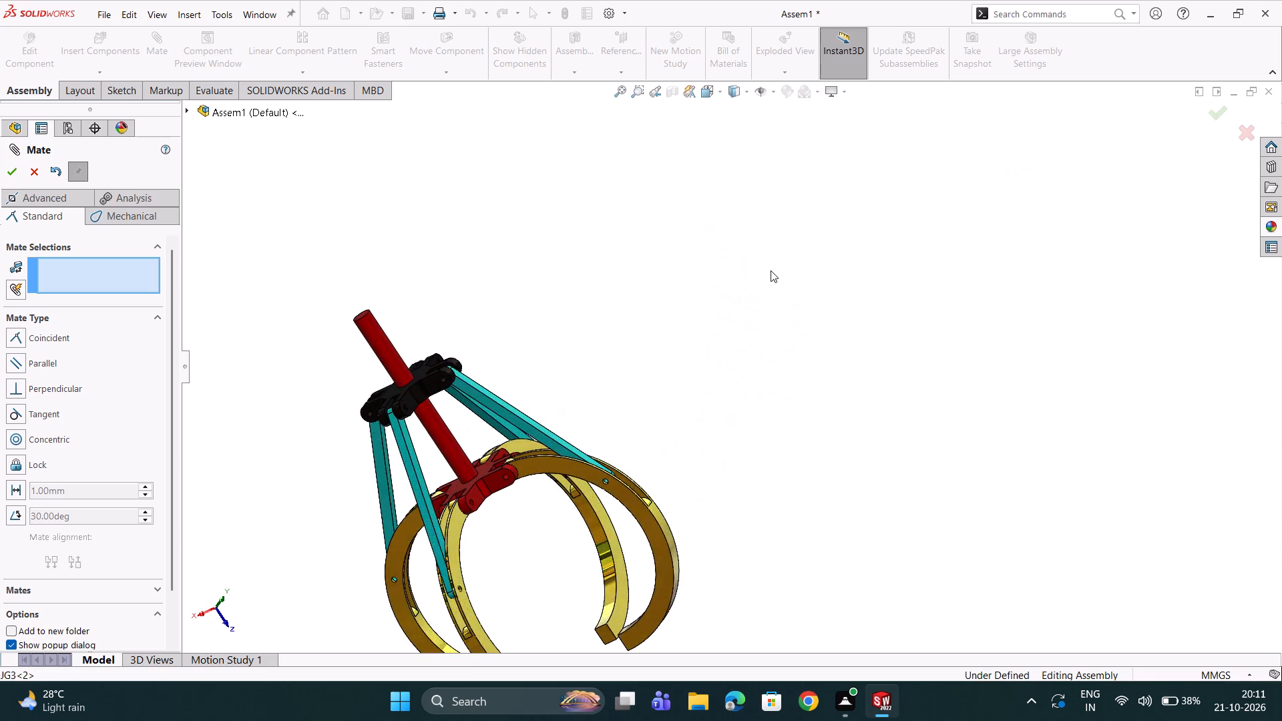
scroll(667, 334, up, 5)
scroll(665, 334, down, 8)
scroll(591, 515, up, 2)
scroll(591, 514, down, 2)
scroll(620, 429, down, 3)
scroll(649, 424, up, 4)
scroll(749, 354, down, 5)
scroll(674, 397, down, 2)
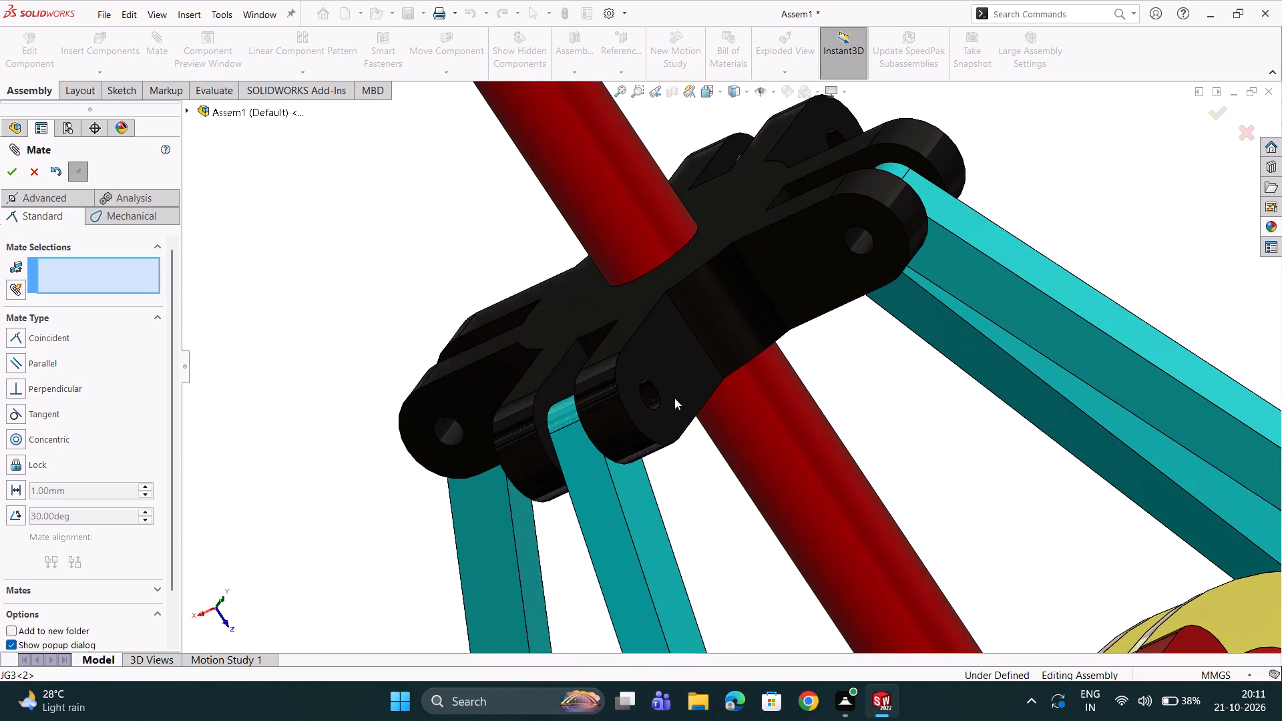
scroll(694, 403, up, 8)
middle_drag(698, 375, 713, 369)
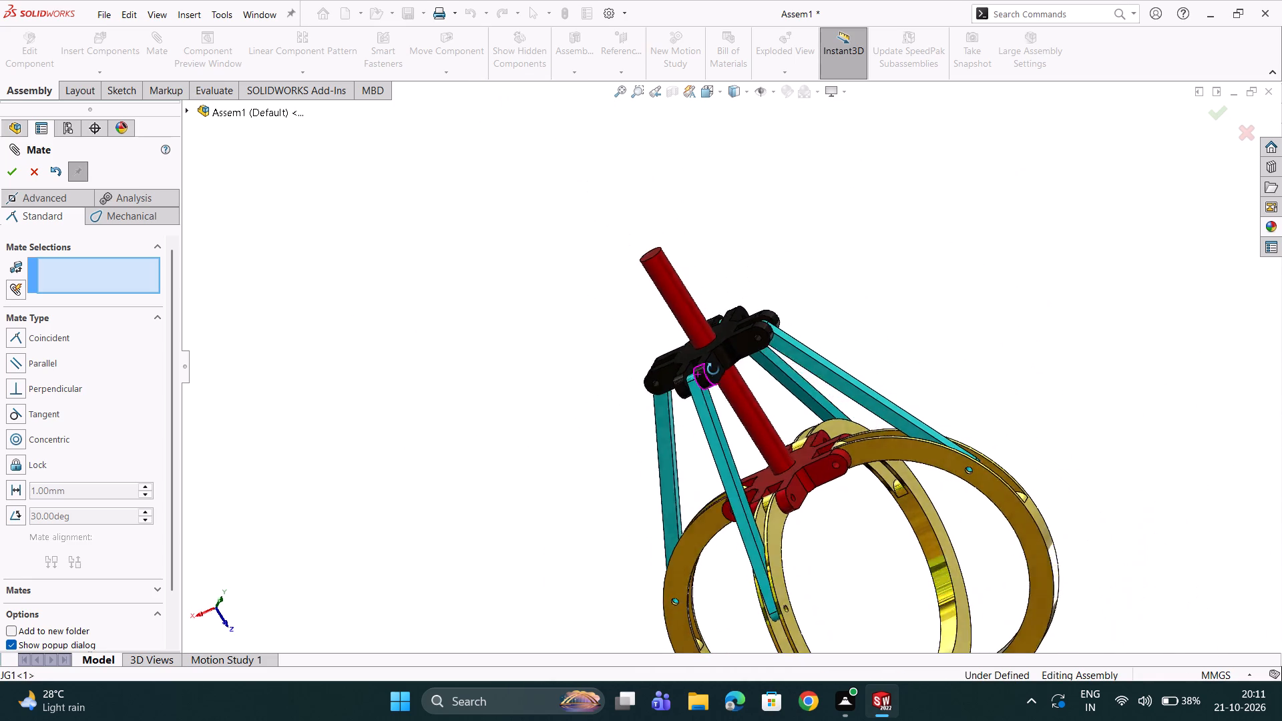
middle_drag(713, 369, 768, 363)
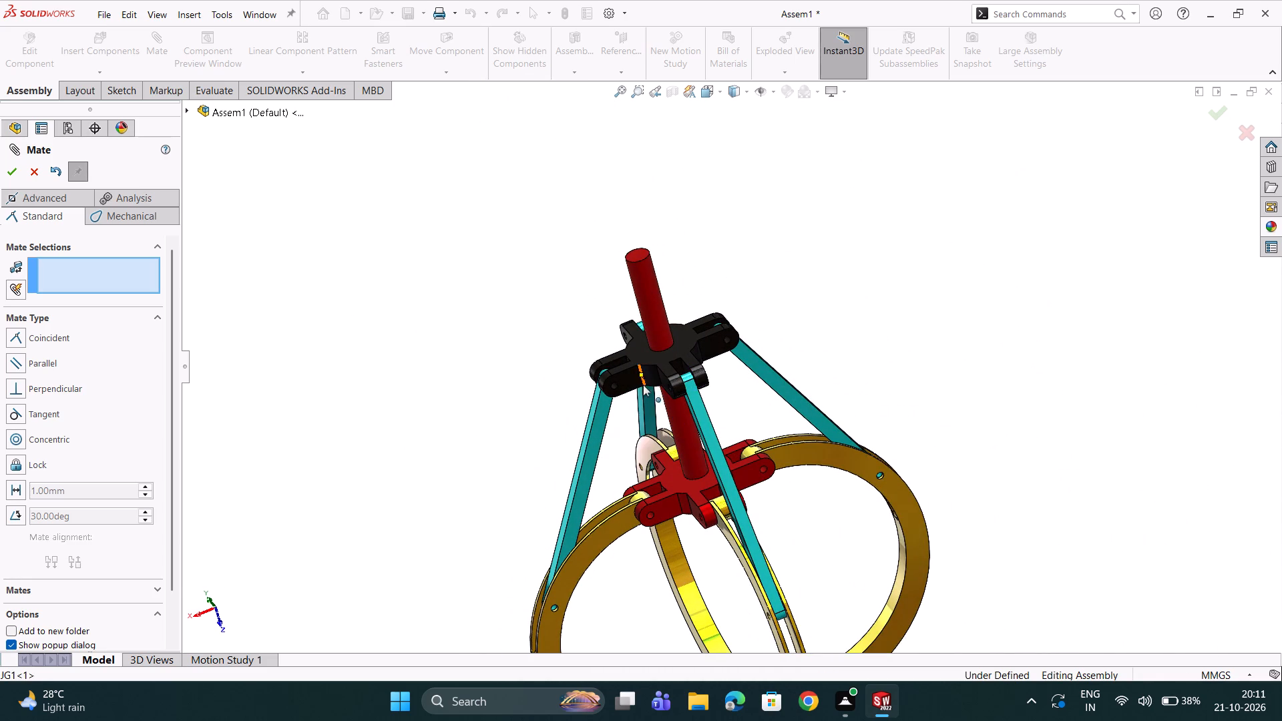
click(29, 168)
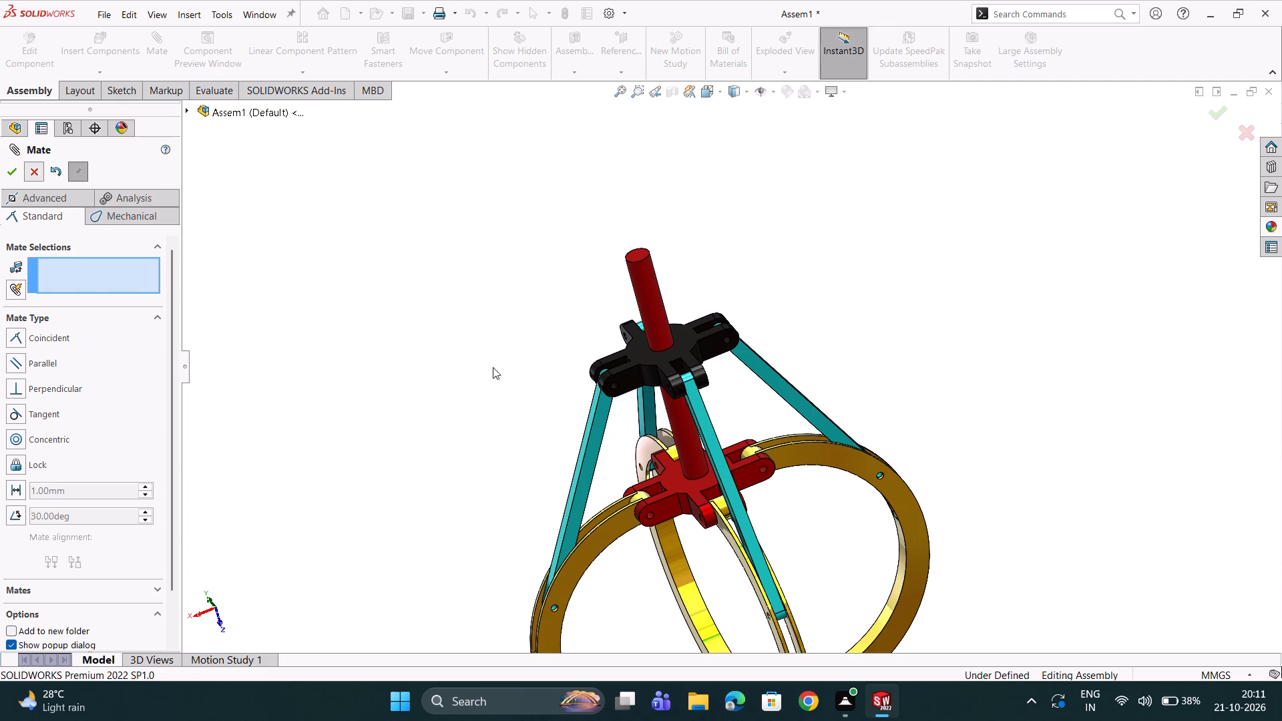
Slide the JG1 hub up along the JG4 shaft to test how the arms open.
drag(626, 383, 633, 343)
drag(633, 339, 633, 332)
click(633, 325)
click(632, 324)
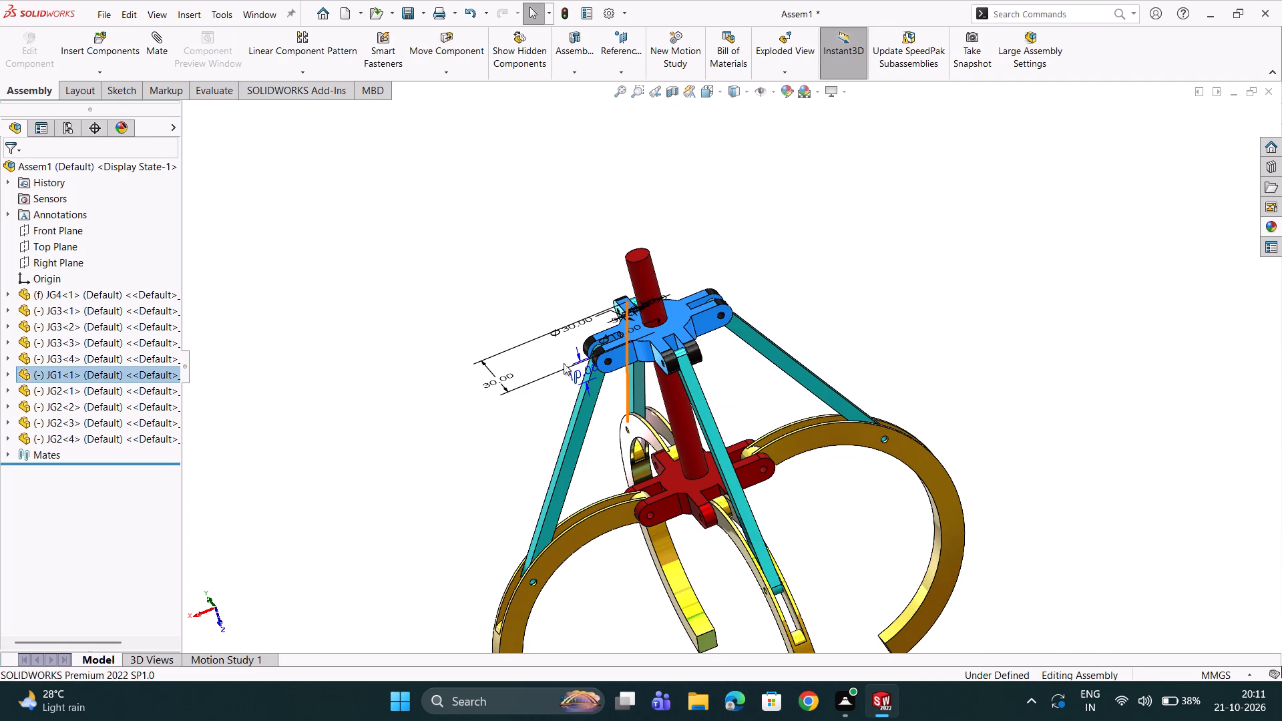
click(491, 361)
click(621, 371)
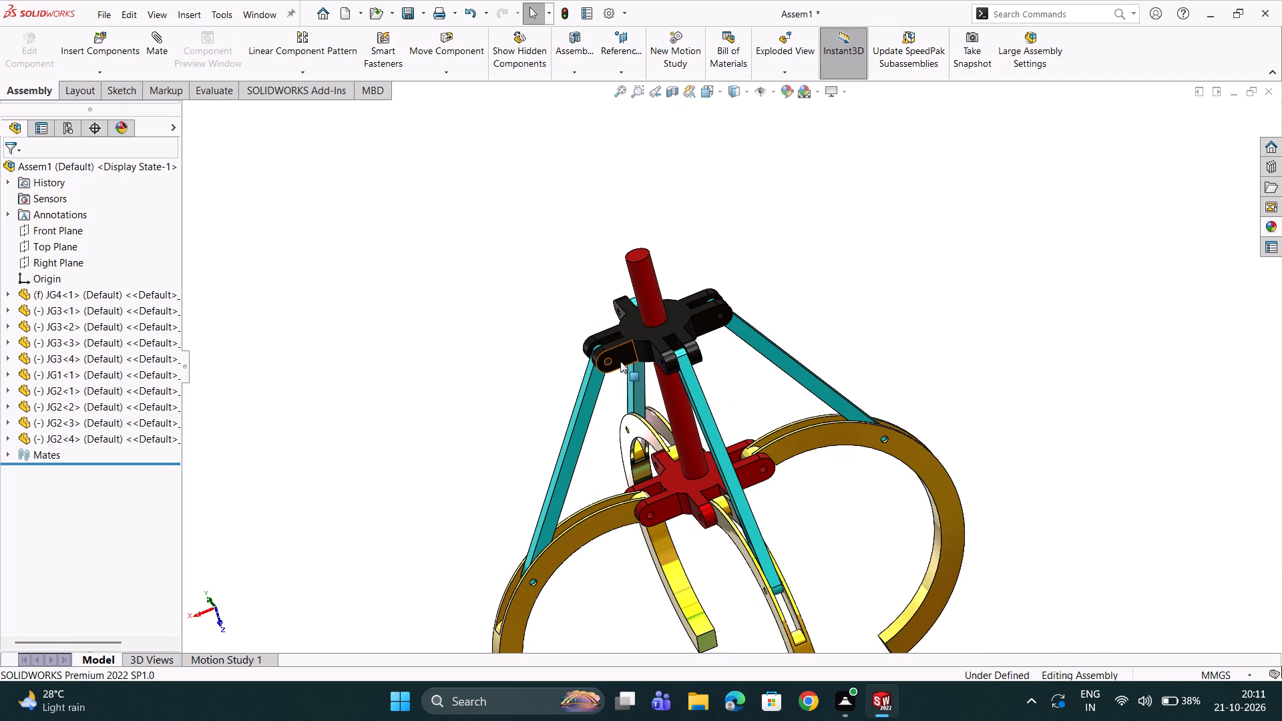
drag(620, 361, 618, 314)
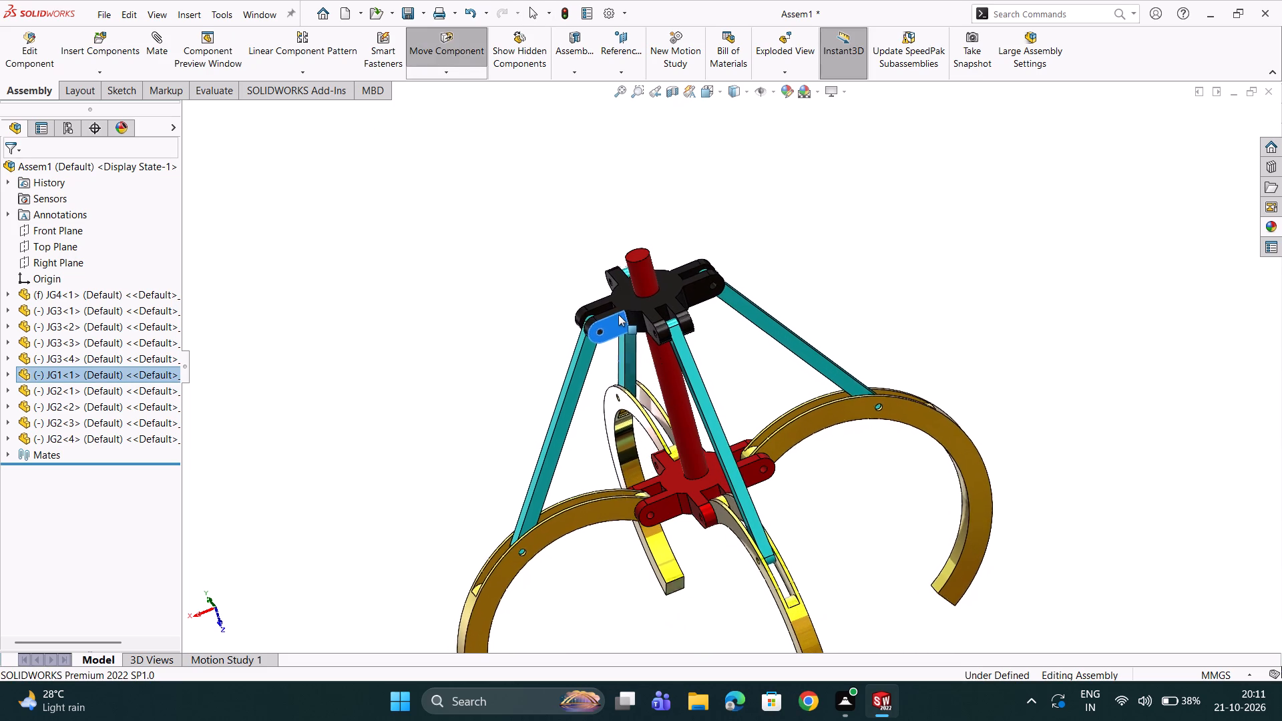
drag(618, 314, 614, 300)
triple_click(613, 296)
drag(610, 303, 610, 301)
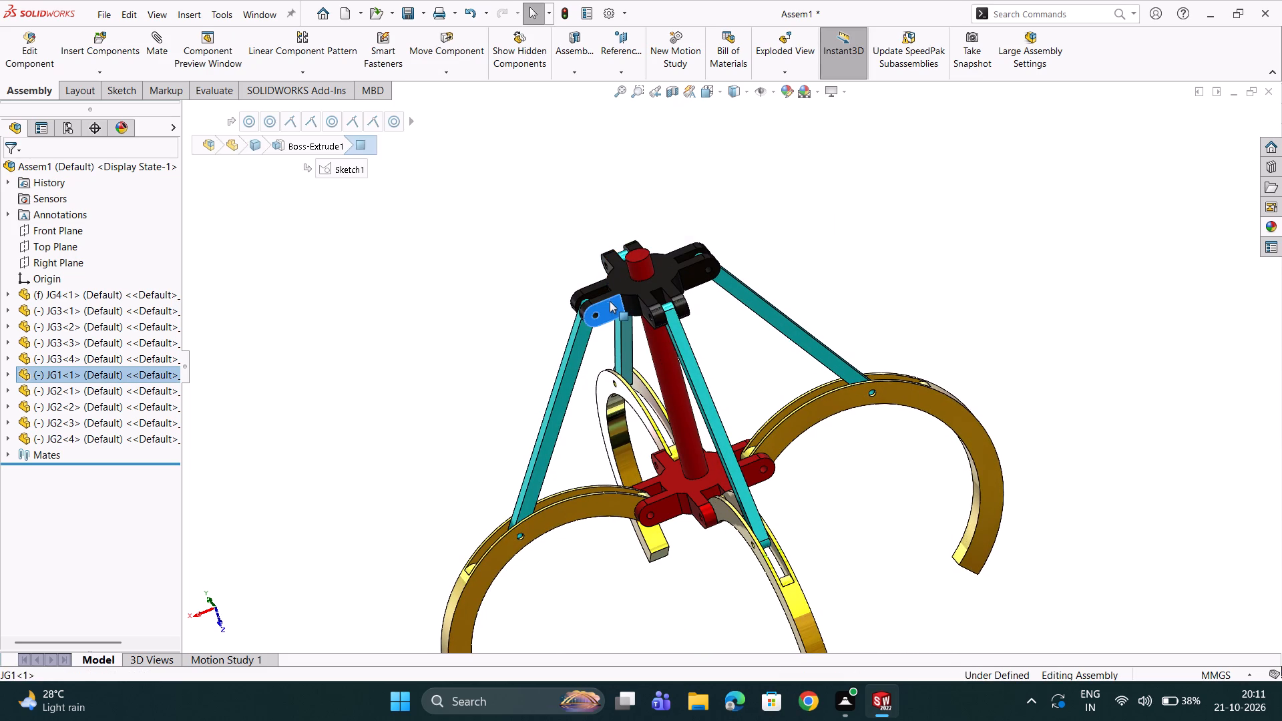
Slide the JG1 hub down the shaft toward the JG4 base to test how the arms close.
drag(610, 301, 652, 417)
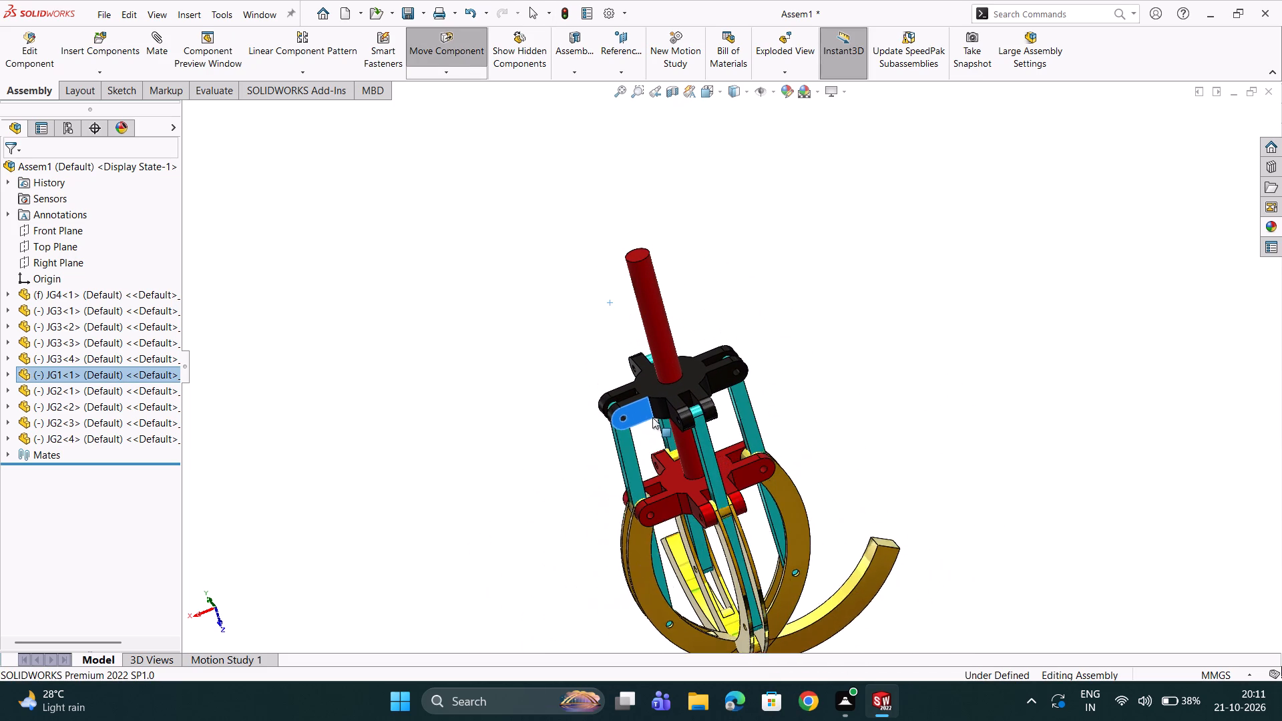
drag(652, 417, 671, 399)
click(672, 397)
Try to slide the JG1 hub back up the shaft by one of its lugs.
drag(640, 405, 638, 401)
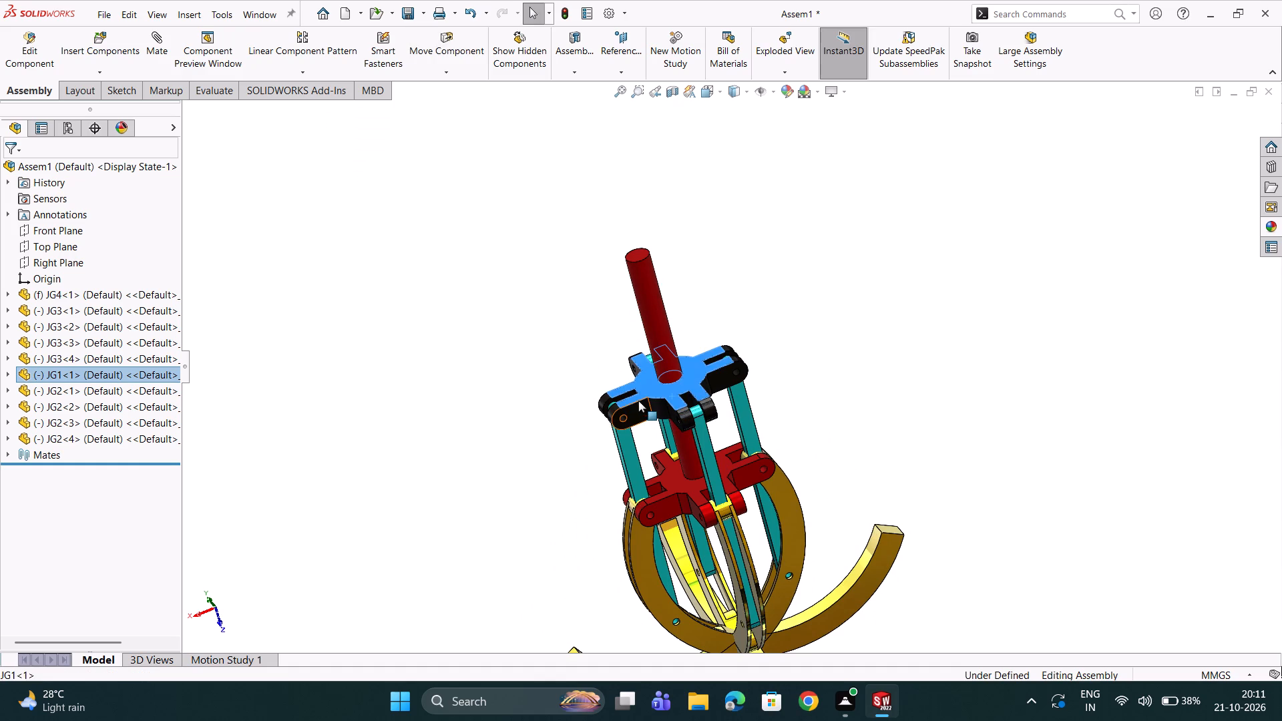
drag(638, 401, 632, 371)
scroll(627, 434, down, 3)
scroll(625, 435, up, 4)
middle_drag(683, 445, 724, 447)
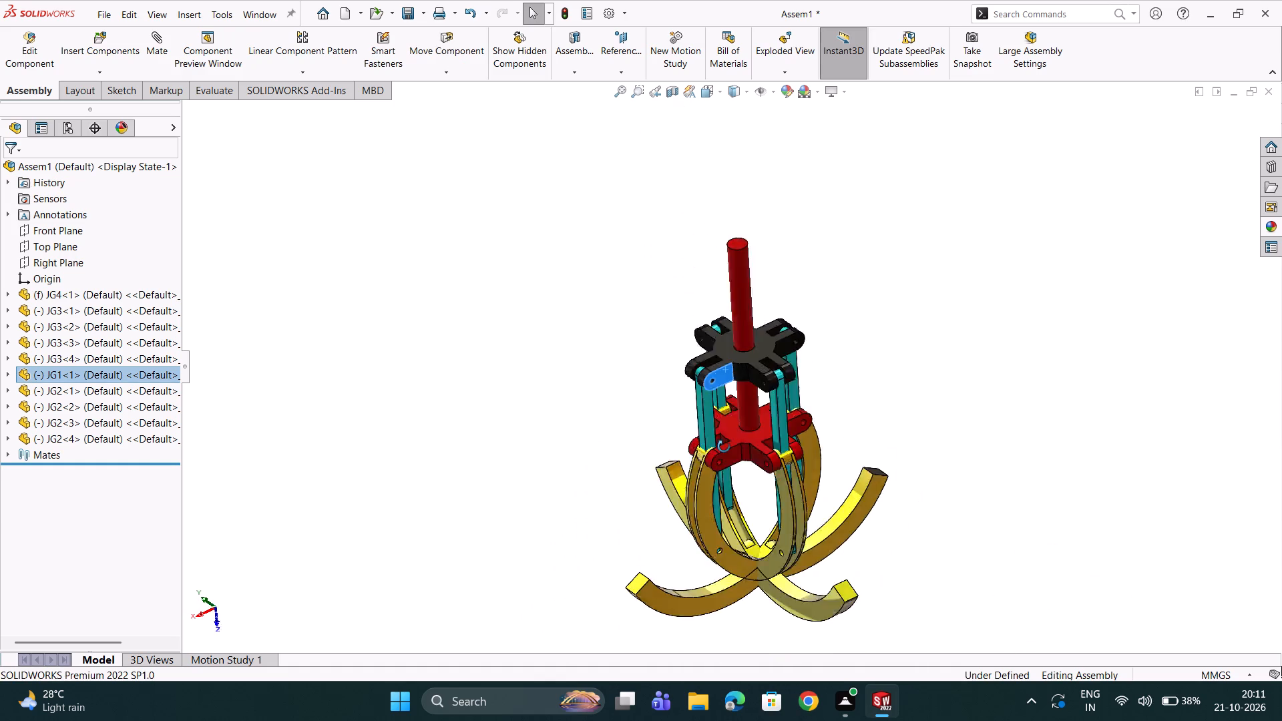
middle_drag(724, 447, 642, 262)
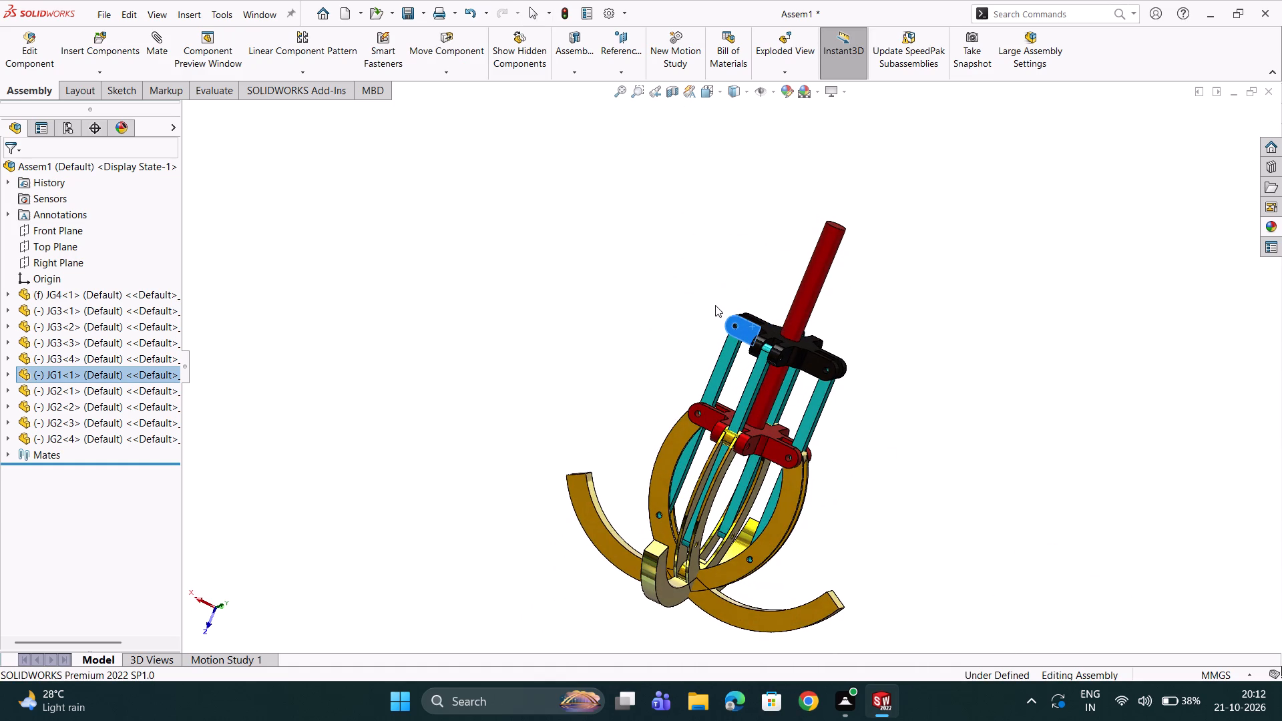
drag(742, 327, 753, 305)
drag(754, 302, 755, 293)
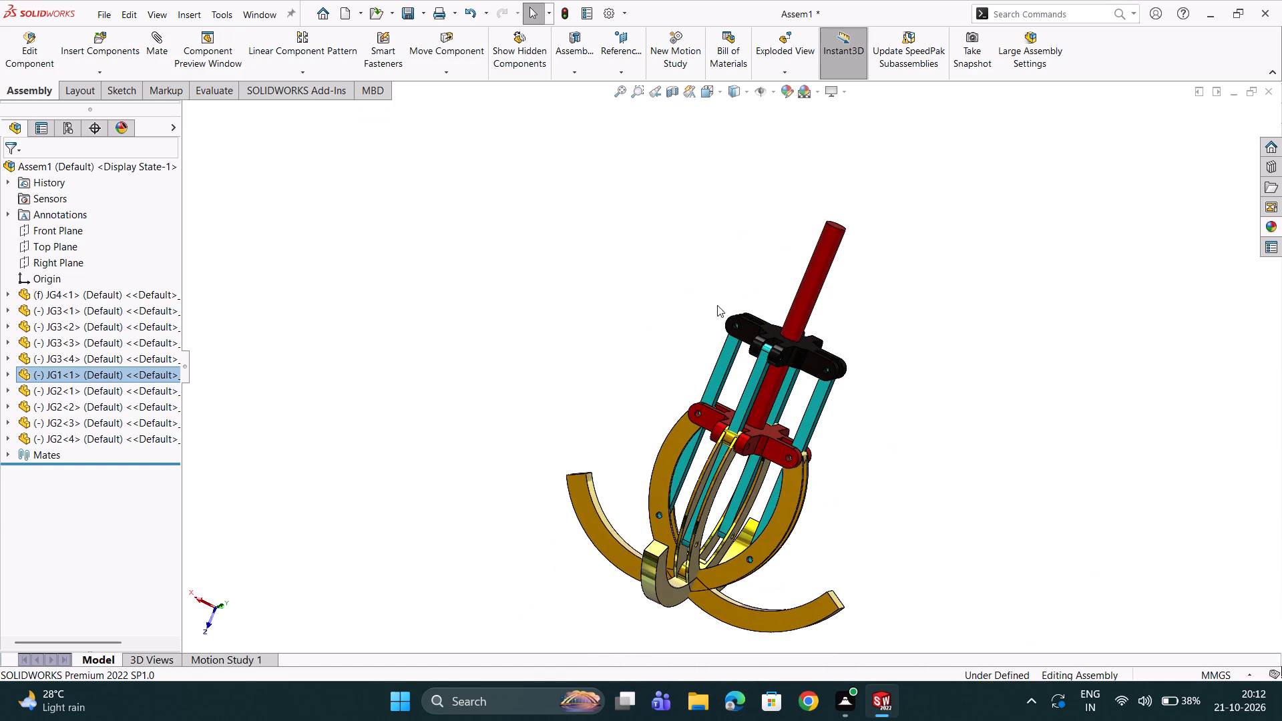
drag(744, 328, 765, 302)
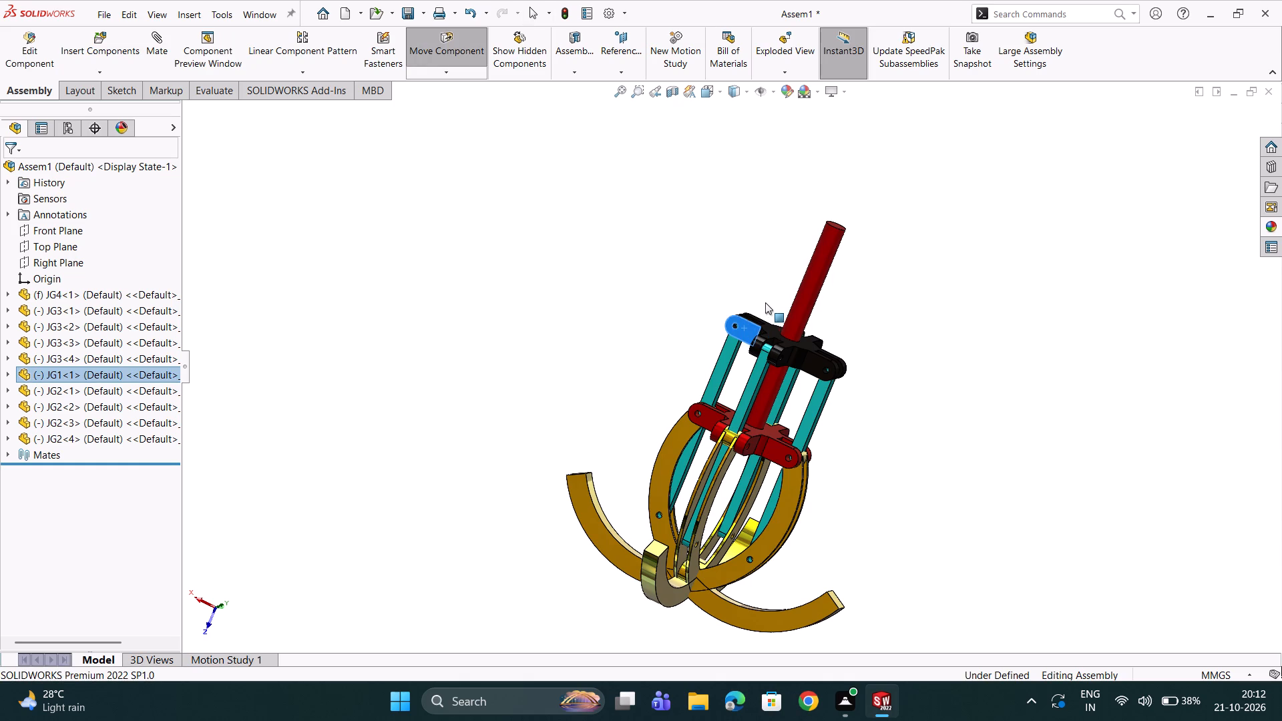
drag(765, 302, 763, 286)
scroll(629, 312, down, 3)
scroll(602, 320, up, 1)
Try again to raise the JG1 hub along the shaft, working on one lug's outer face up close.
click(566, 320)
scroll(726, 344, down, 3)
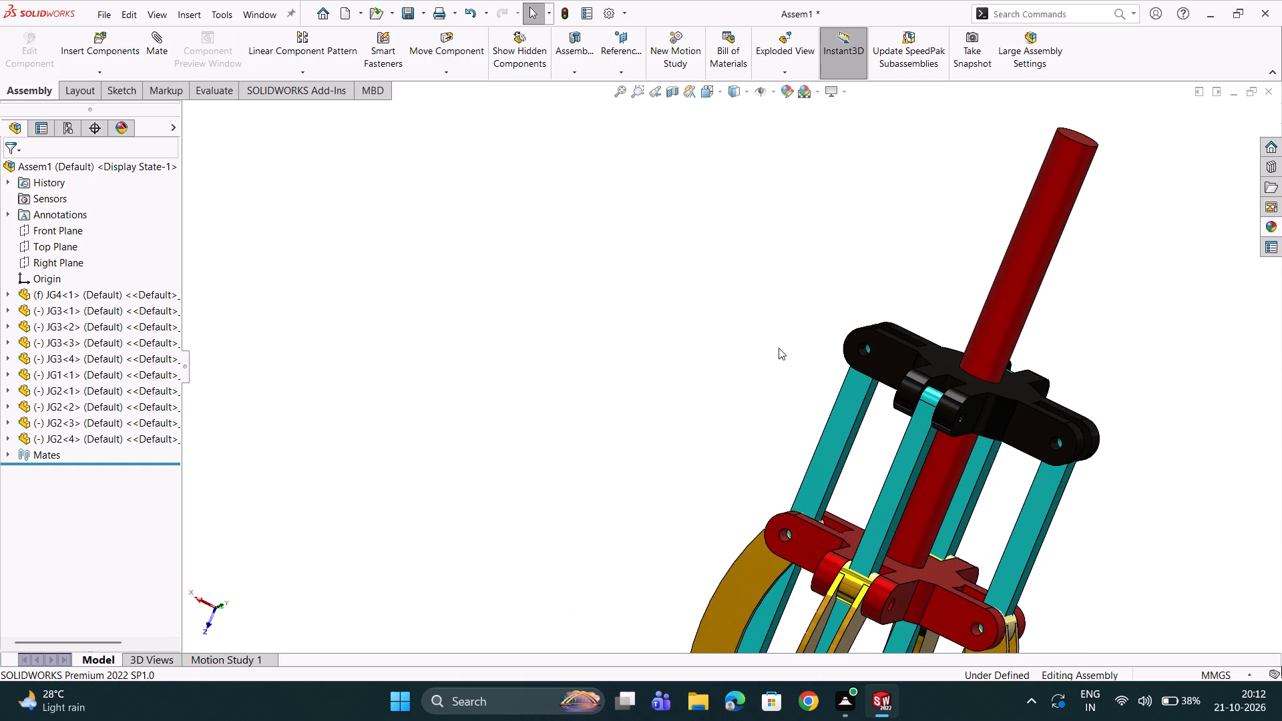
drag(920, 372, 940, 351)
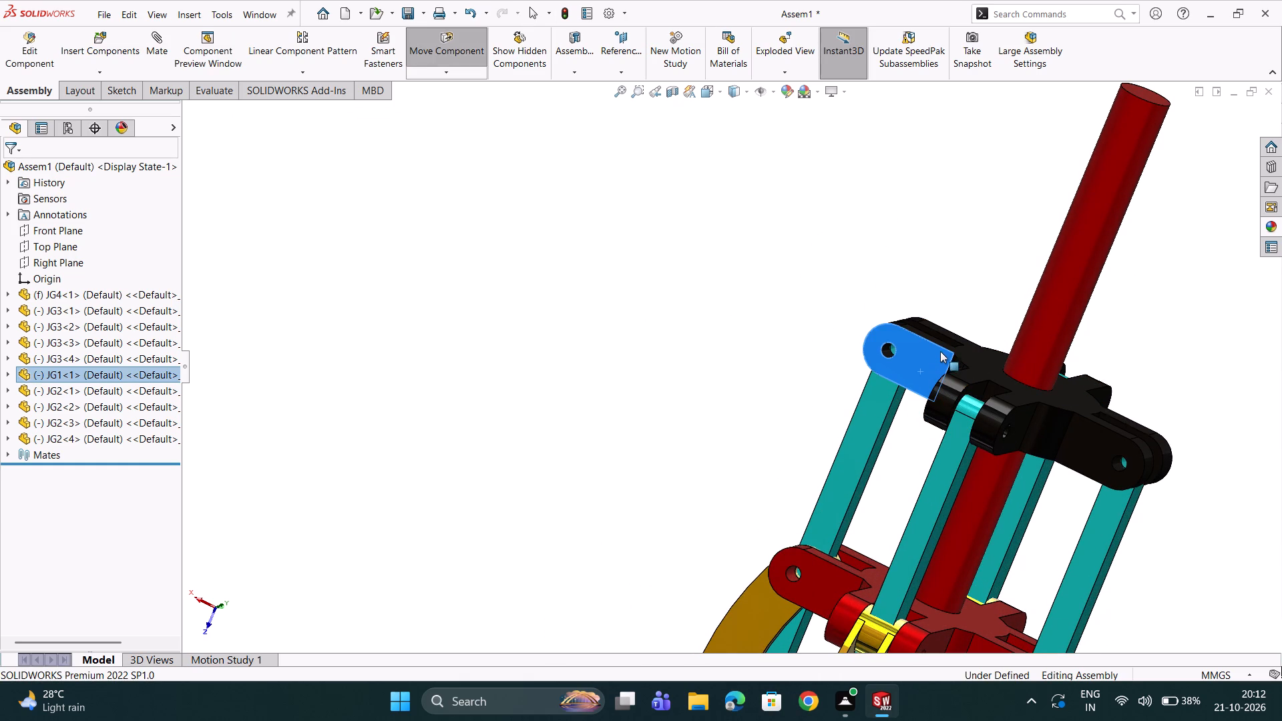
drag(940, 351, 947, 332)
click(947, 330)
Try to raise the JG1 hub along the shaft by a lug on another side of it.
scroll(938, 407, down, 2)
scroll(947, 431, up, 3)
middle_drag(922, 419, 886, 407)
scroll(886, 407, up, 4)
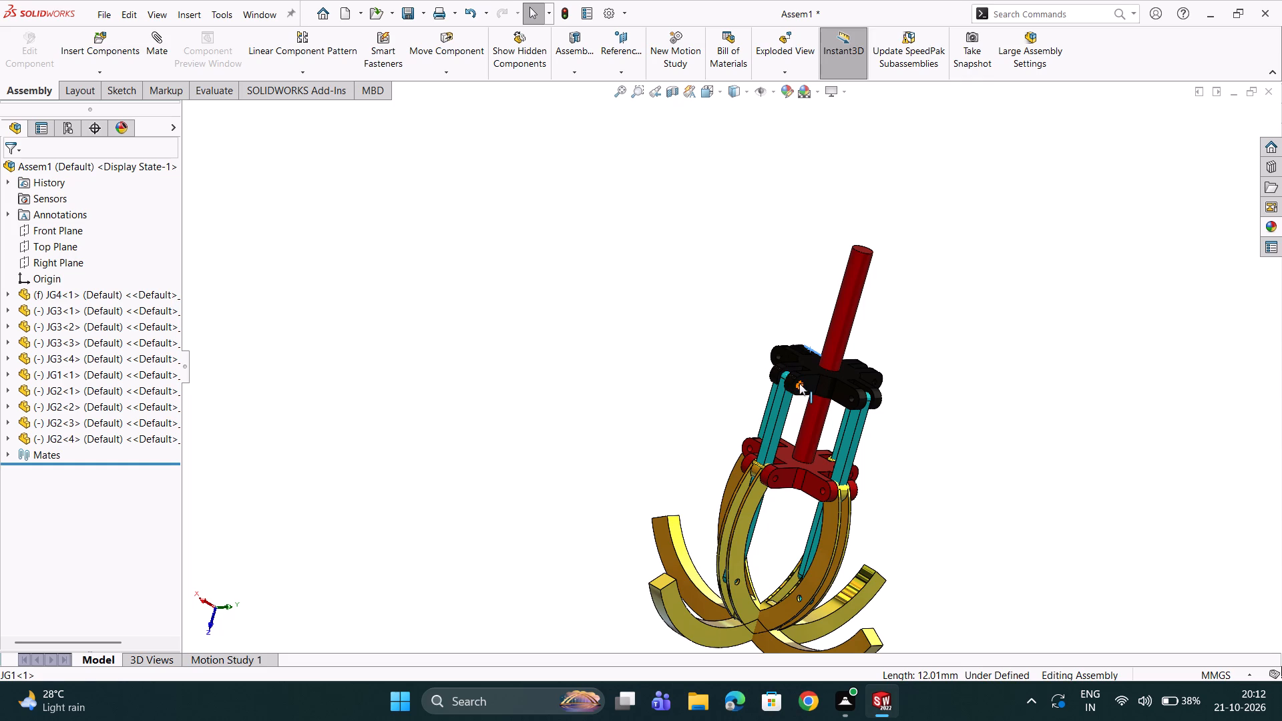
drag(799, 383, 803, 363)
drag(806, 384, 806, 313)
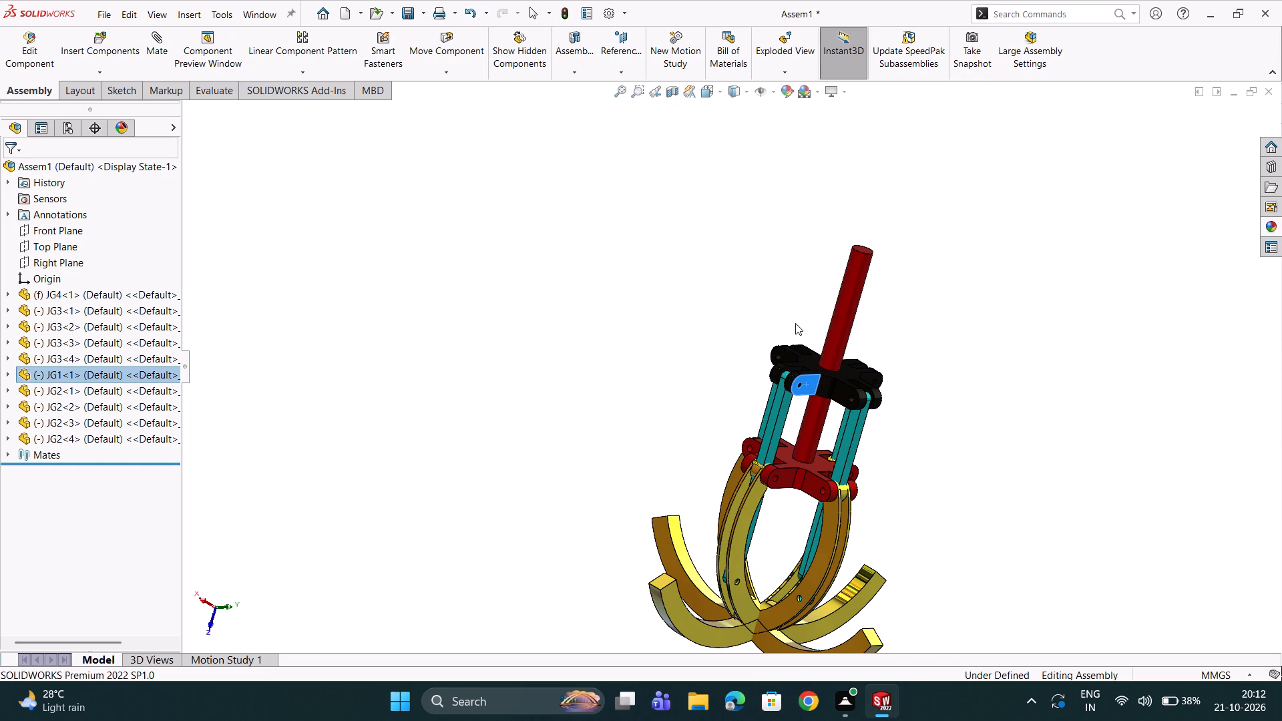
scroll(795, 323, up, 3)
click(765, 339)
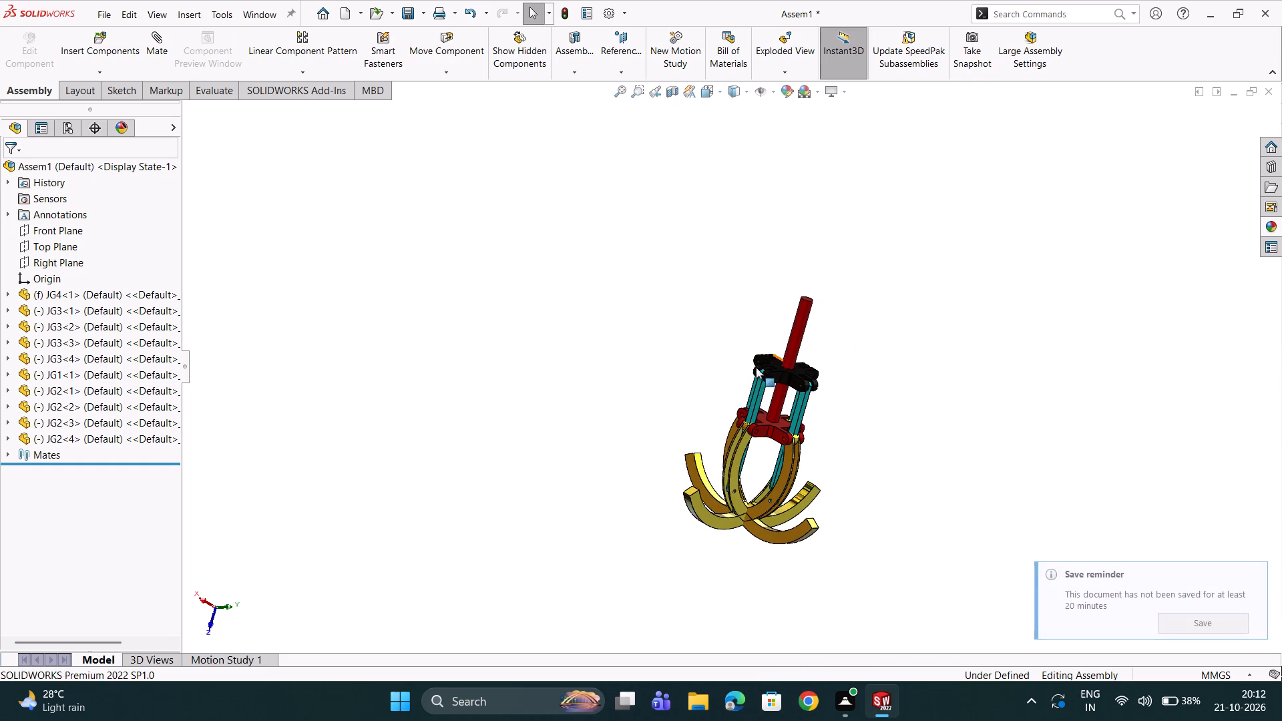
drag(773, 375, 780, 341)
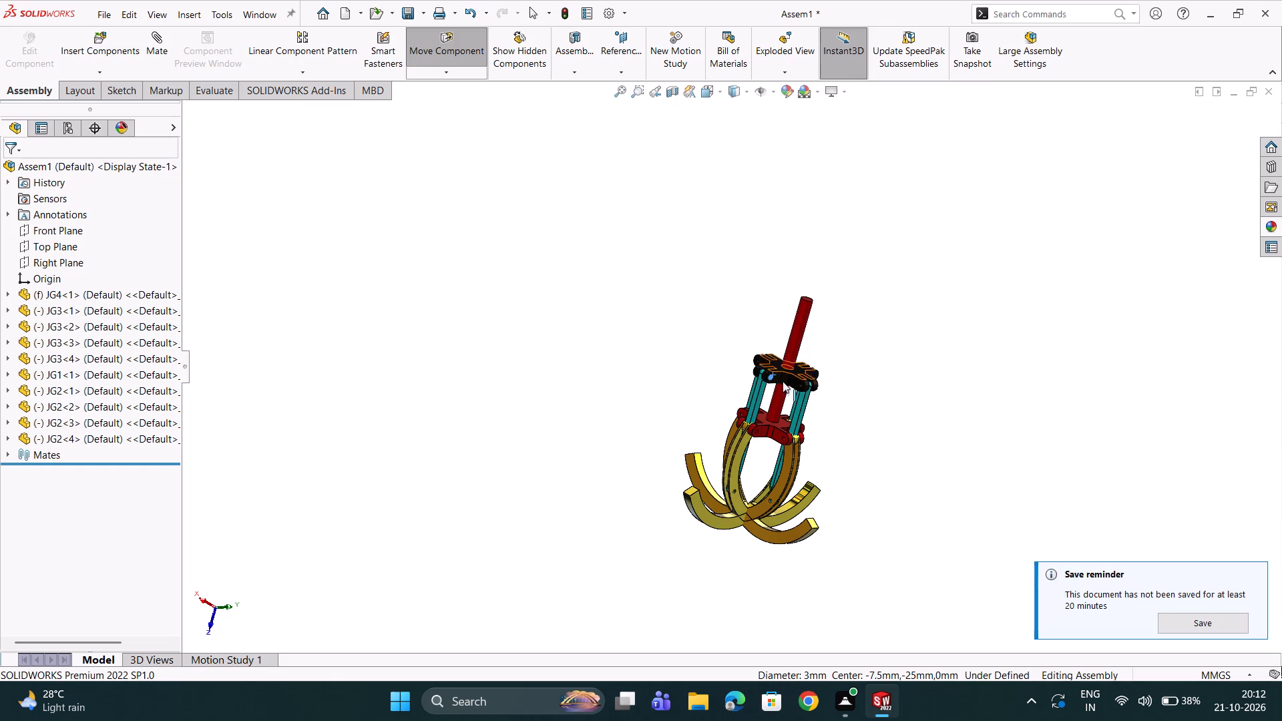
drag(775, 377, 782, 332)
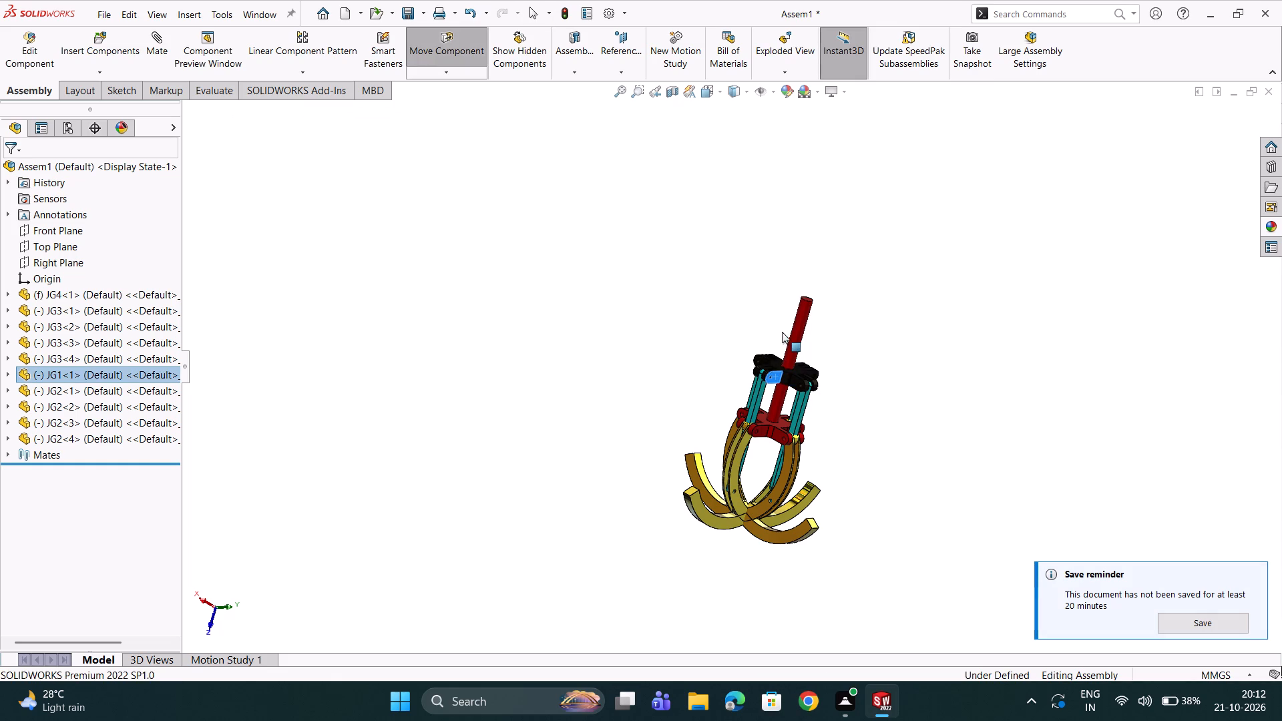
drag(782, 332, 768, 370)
Slide the JG1 hub up the shaft by its lug until it reaches the shaft's free end, opening the arms.
scroll(770, 395, down, 4)
scroll(817, 335, down, 3)
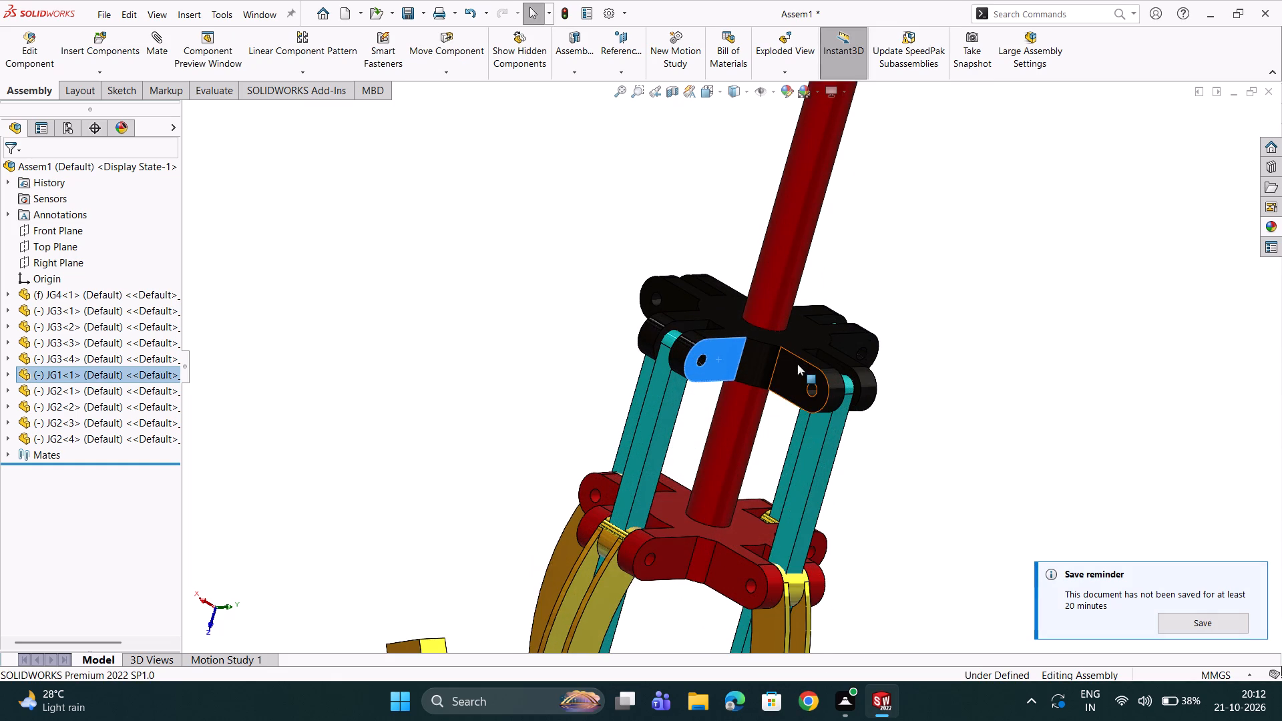
drag(797, 367, 835, 268)
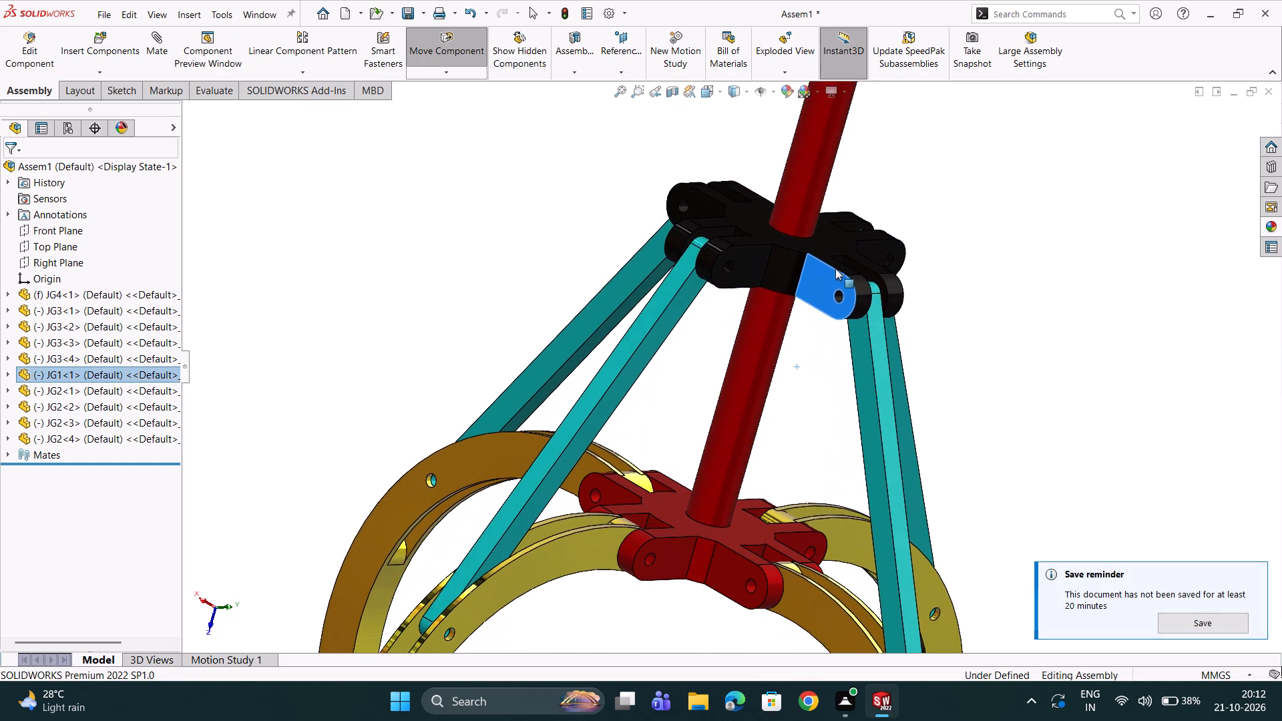
drag(835, 268, 835, 268)
drag(835, 268, 849, 226)
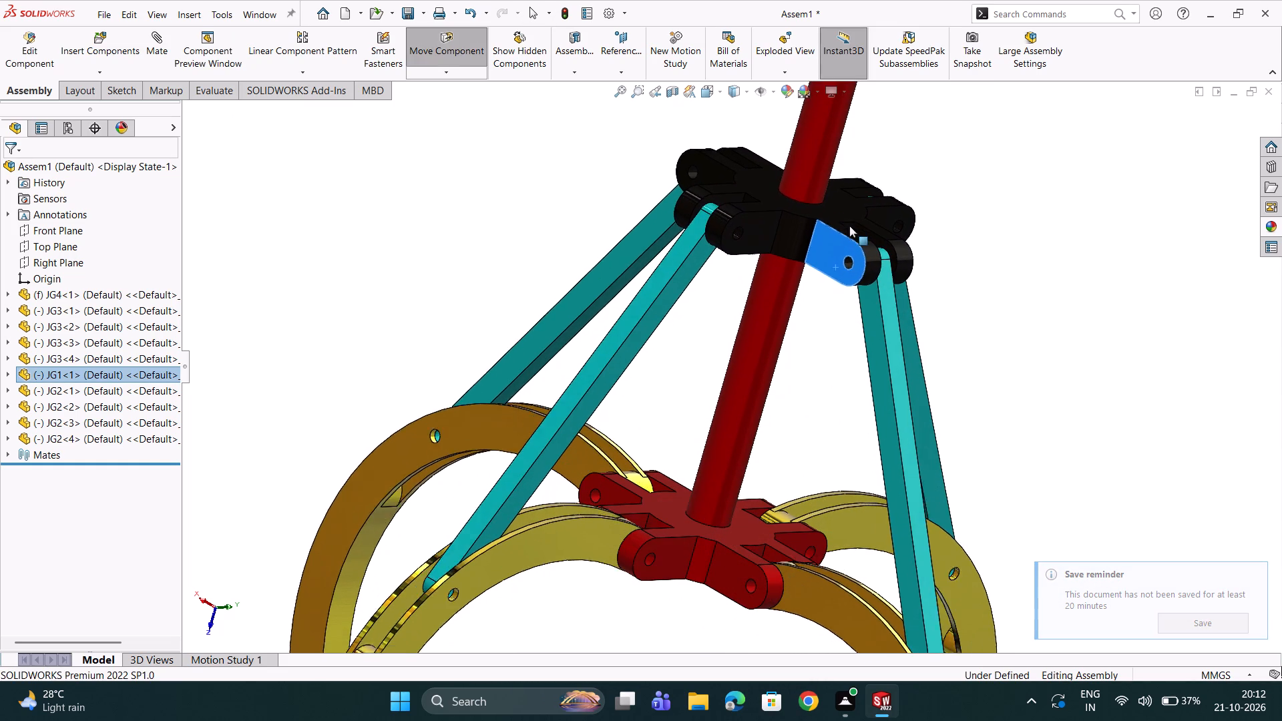
drag(849, 226, 871, 132)
scroll(865, 228, up, 4)
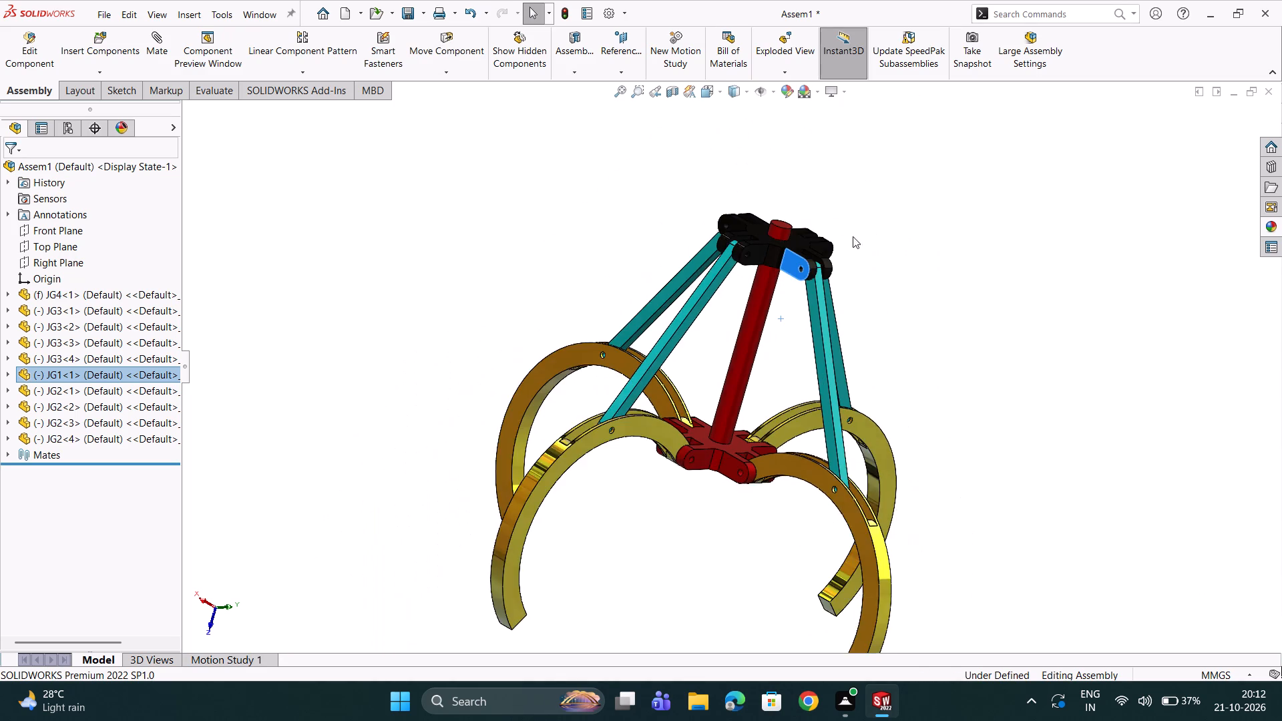
scroll(819, 250, down, 4)
drag(763, 292, 767, 290)
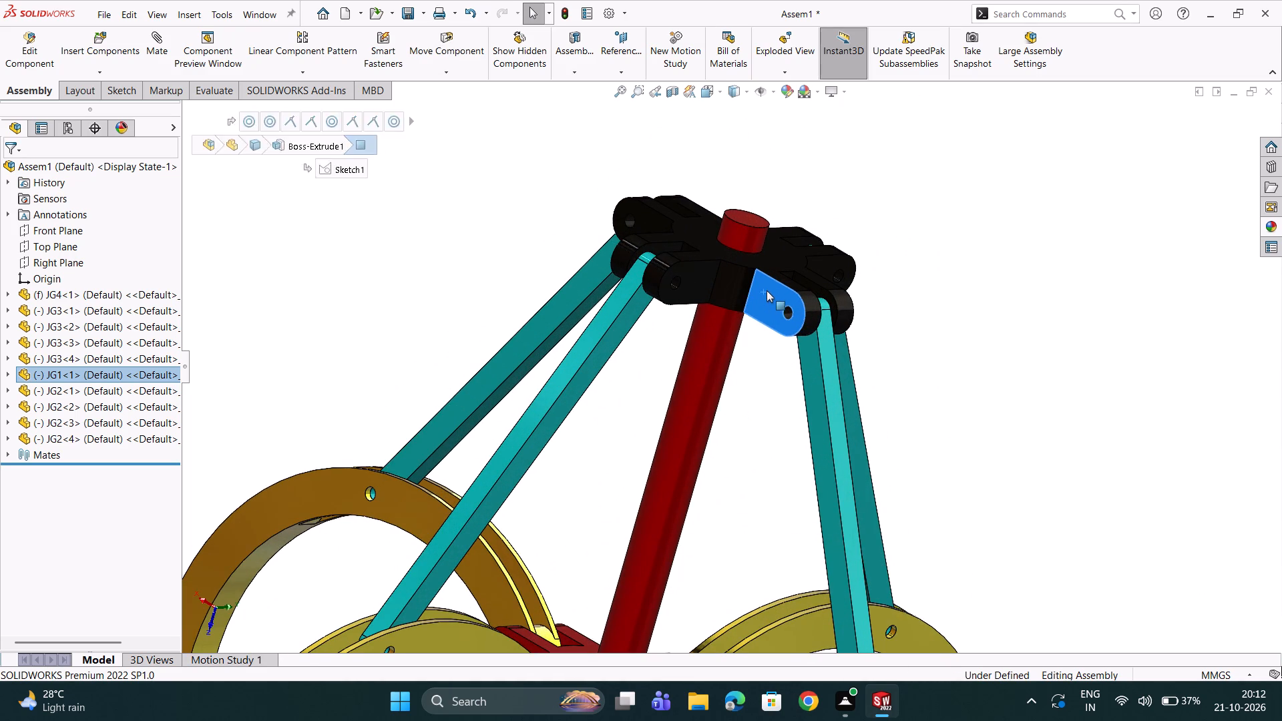
drag(767, 290, 771, 276)
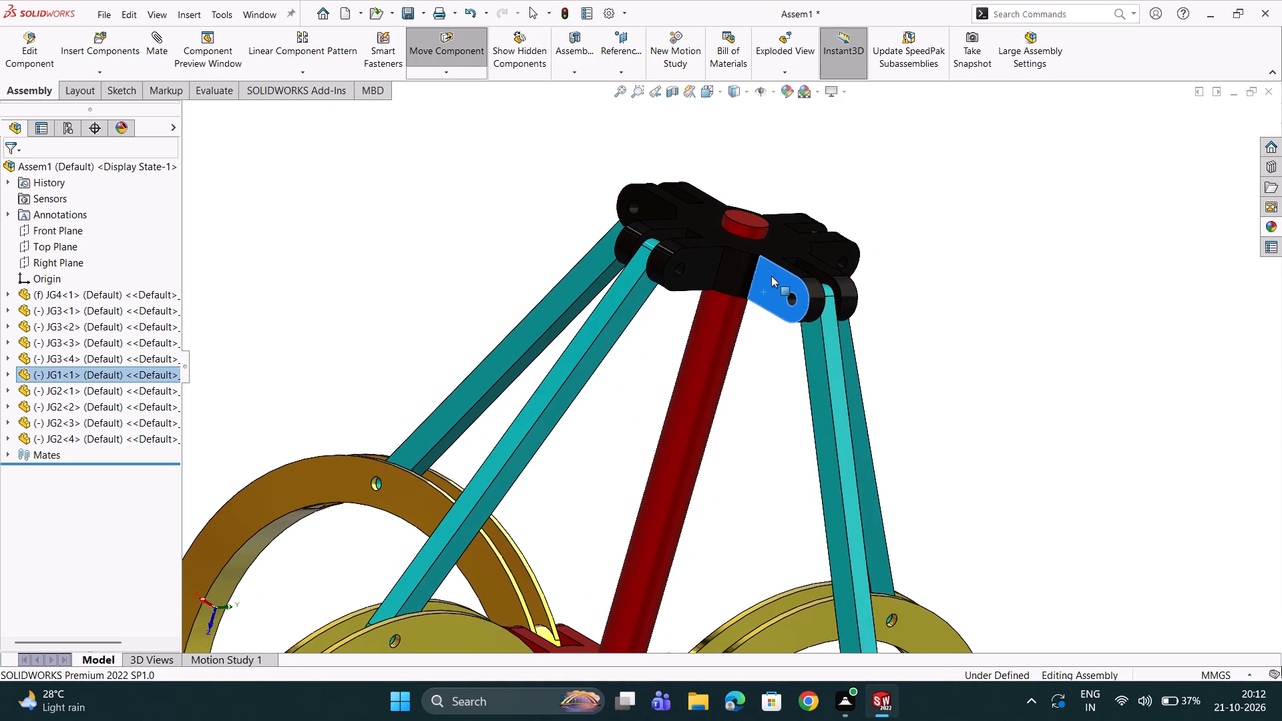
drag(771, 276, 772, 268)
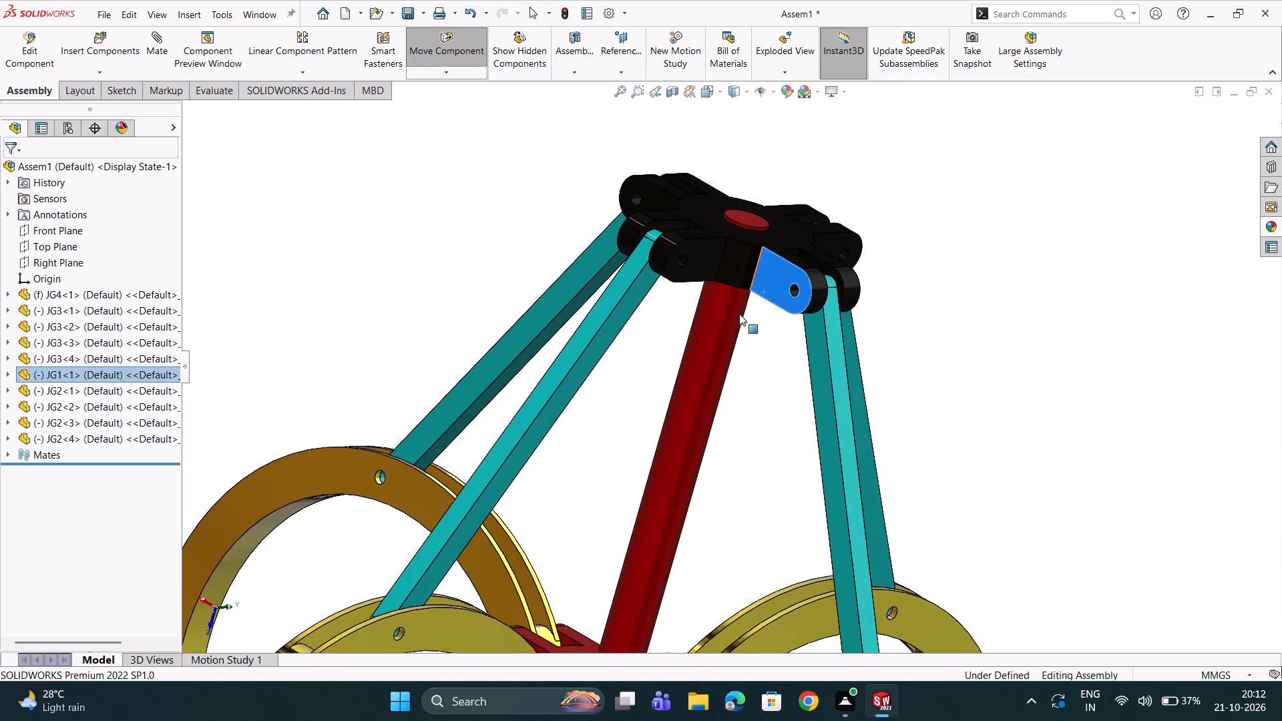
Examine the JG1 hub at the shaft's free end and the spread of the arms in the whole mechanism.
scroll(733, 326, up, 3)
scroll(728, 334, down, 4)
scroll(736, 266, down, 5)
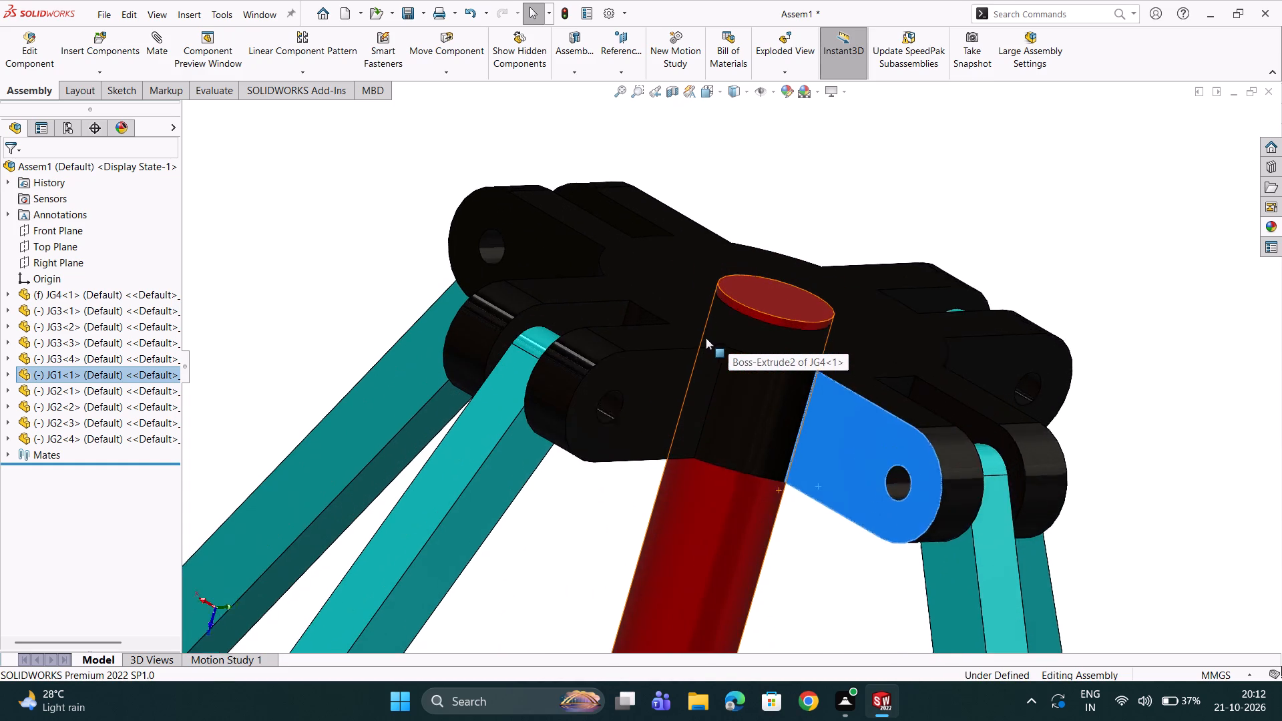
scroll(706, 338, down, 3)
scroll(760, 288, up, 10)
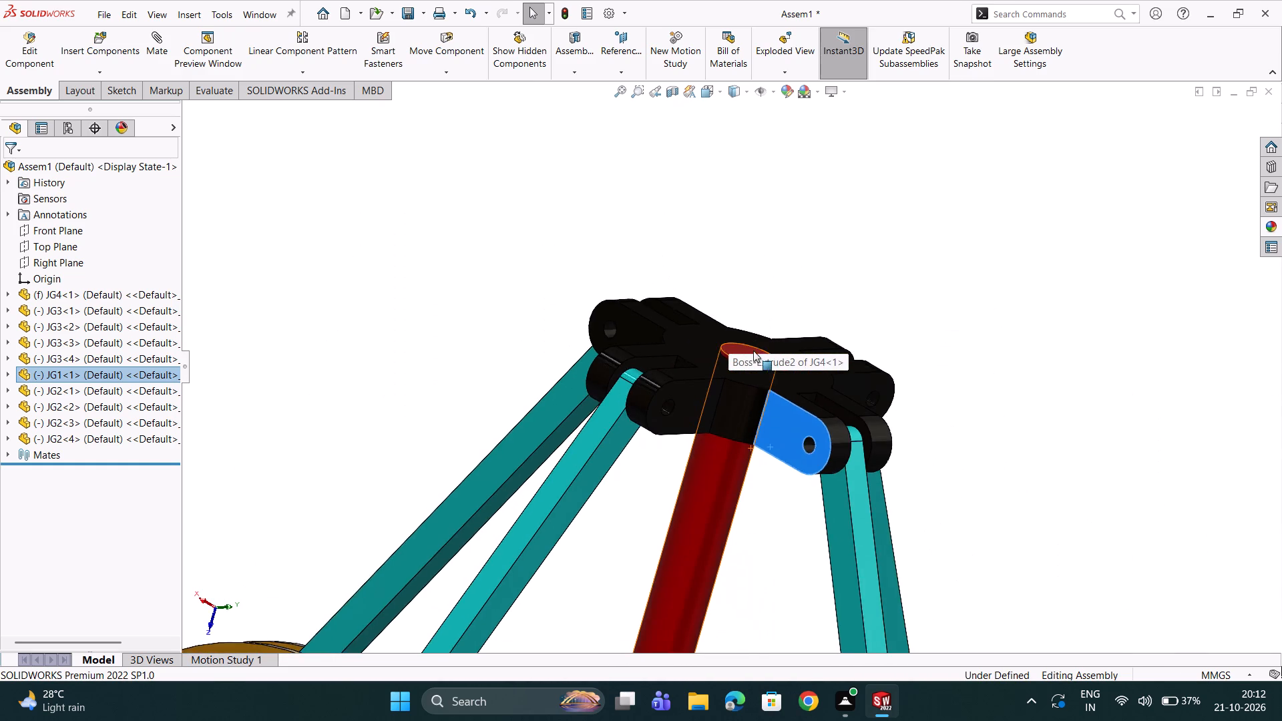
scroll(753, 350, up, 5)
scroll(722, 497, up, 5)
scroll(715, 465, down, 1)
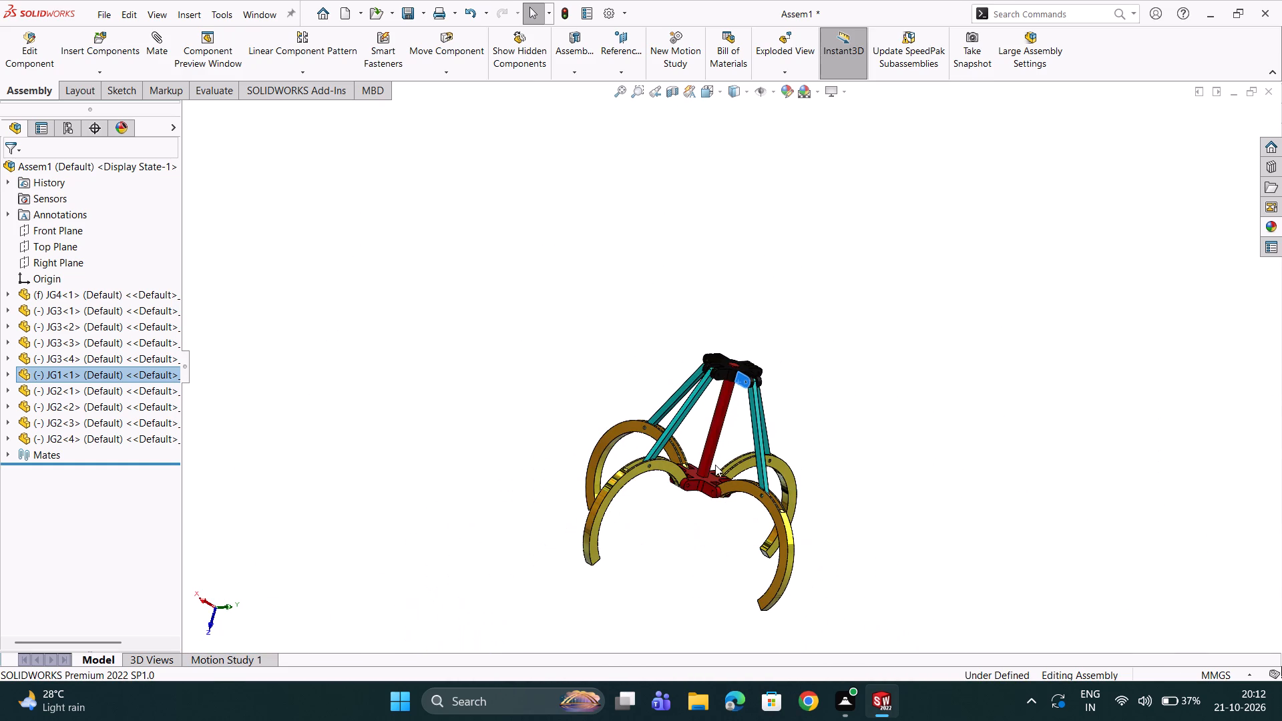
scroll(715, 465, down, 1)
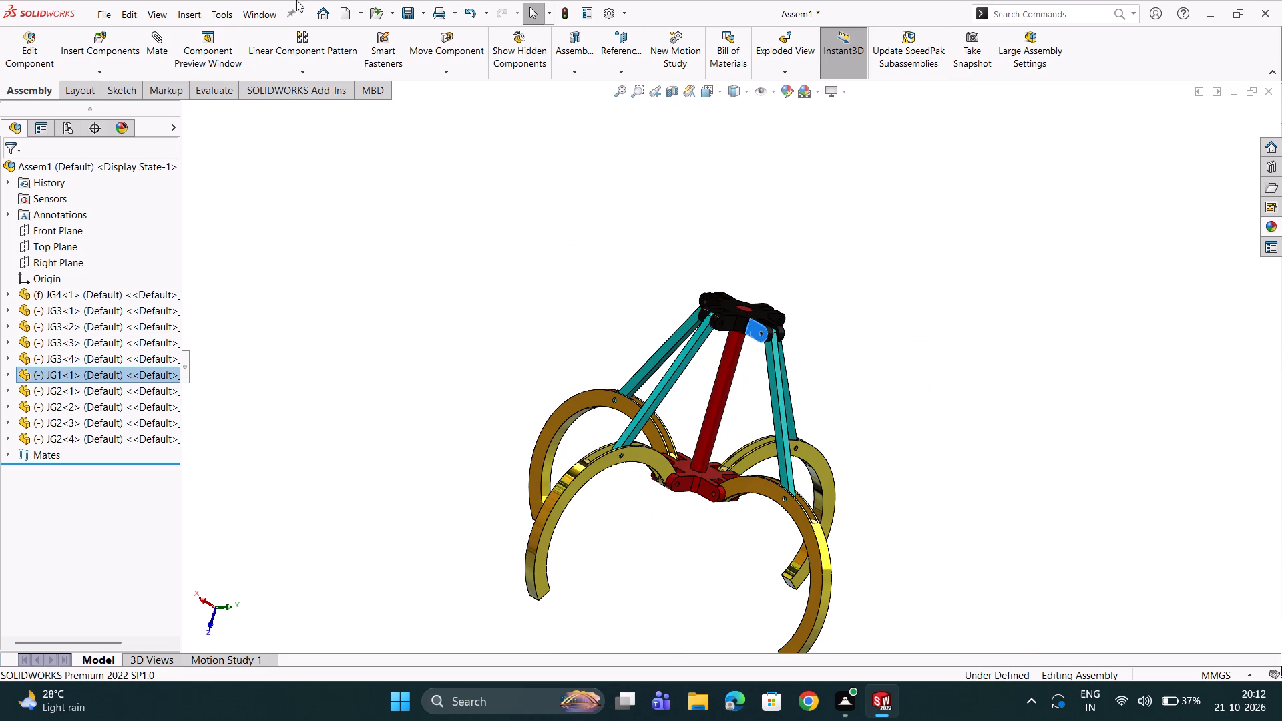
Open the JG4 part and edit its shaft extrusion, trying a depth of 130 mm and settling on 150 mm.
click(327, 13)
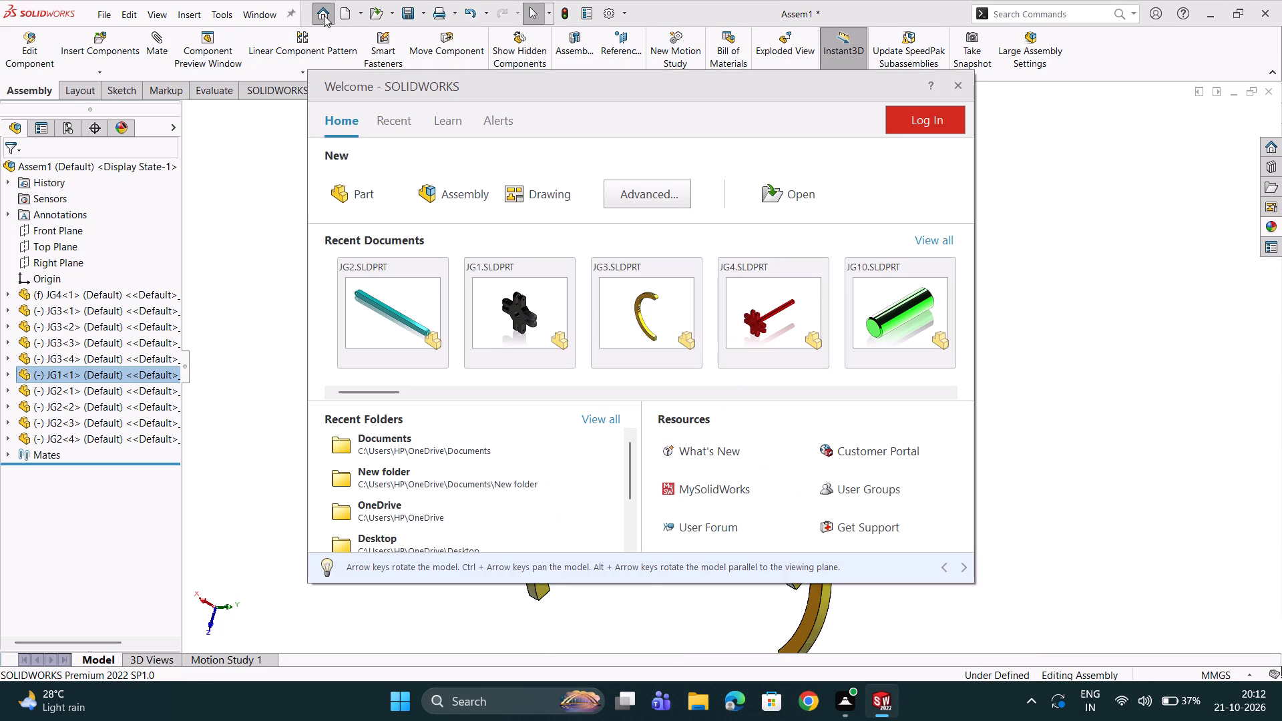
click(755, 312)
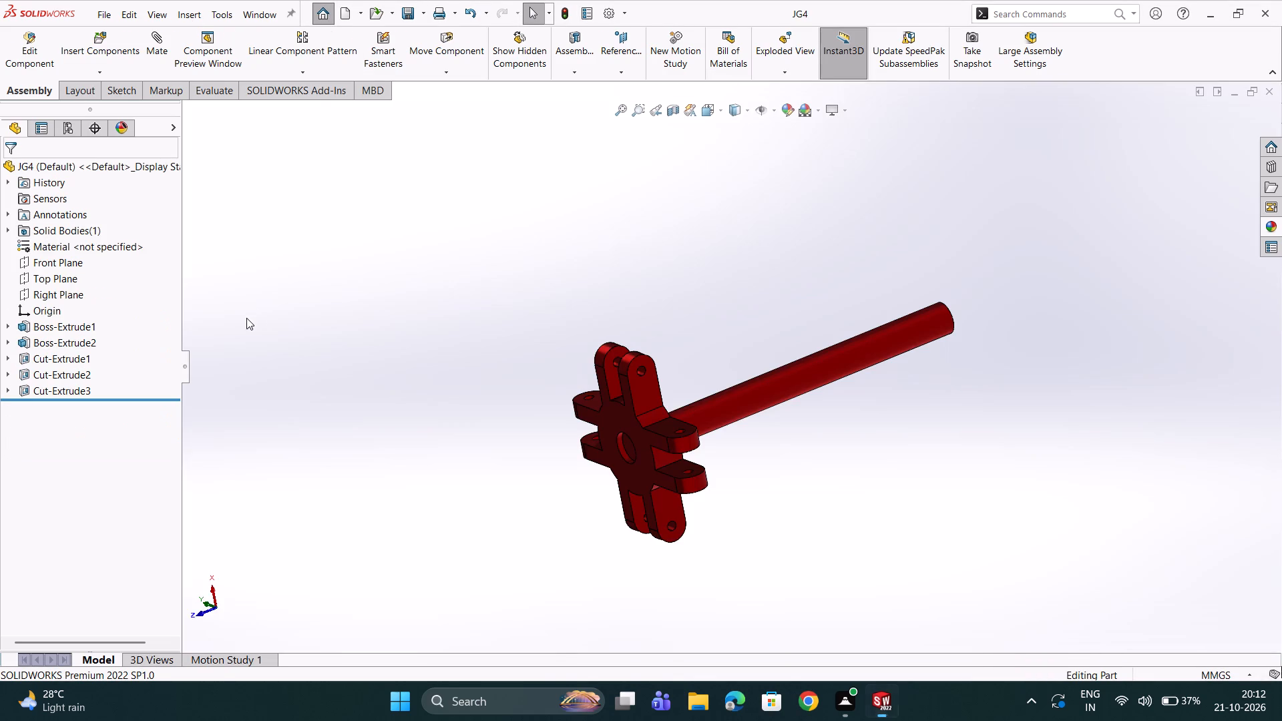
click(51, 343)
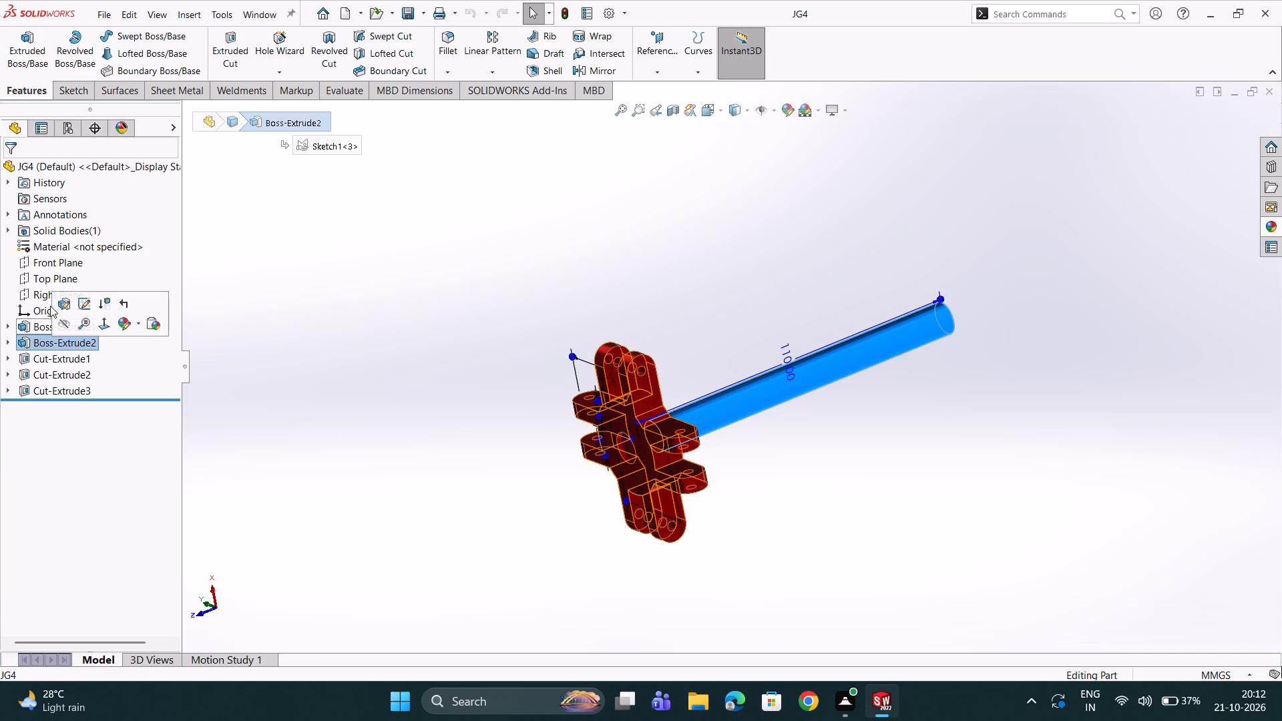
click(59, 300)
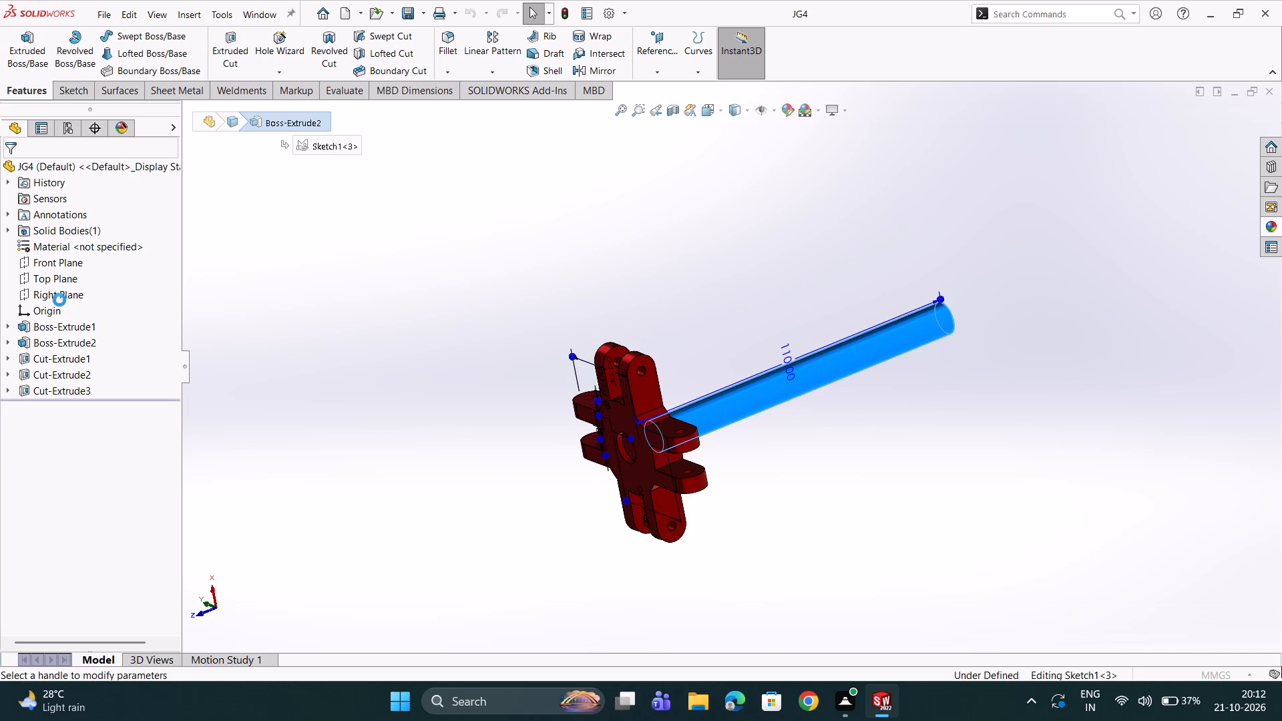
double_click(89, 326)
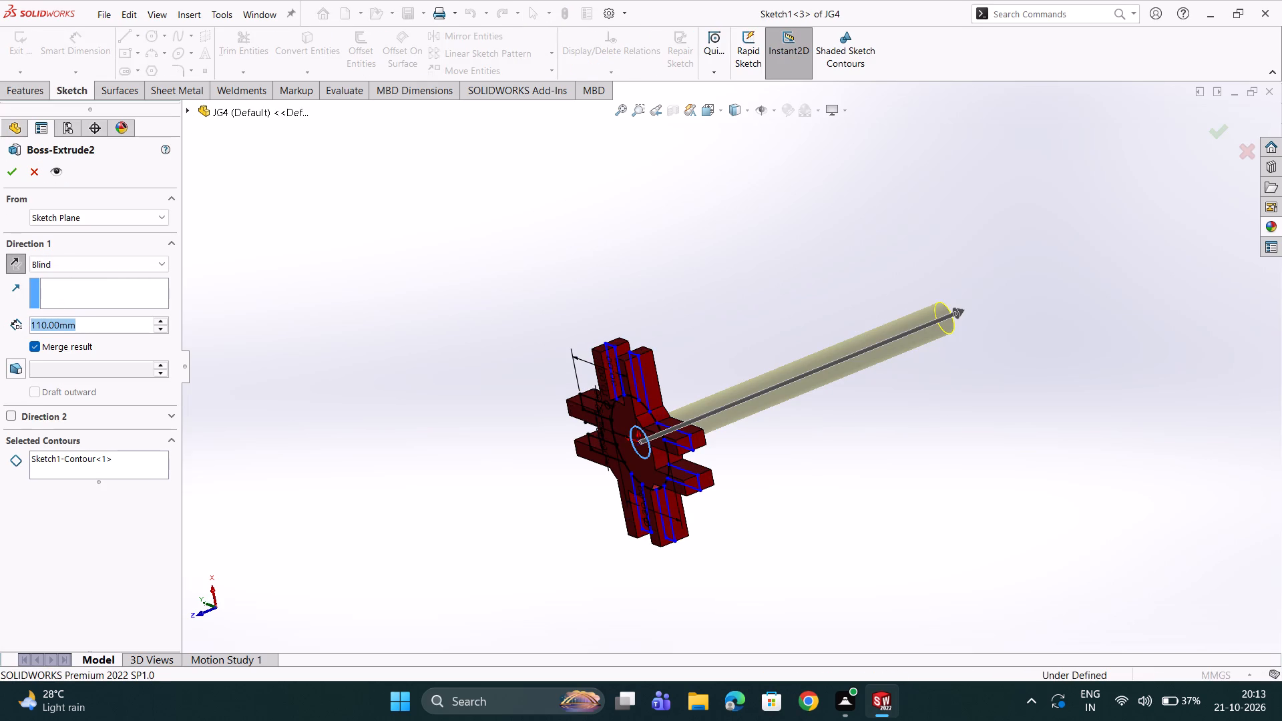
text(130)
key(Return)
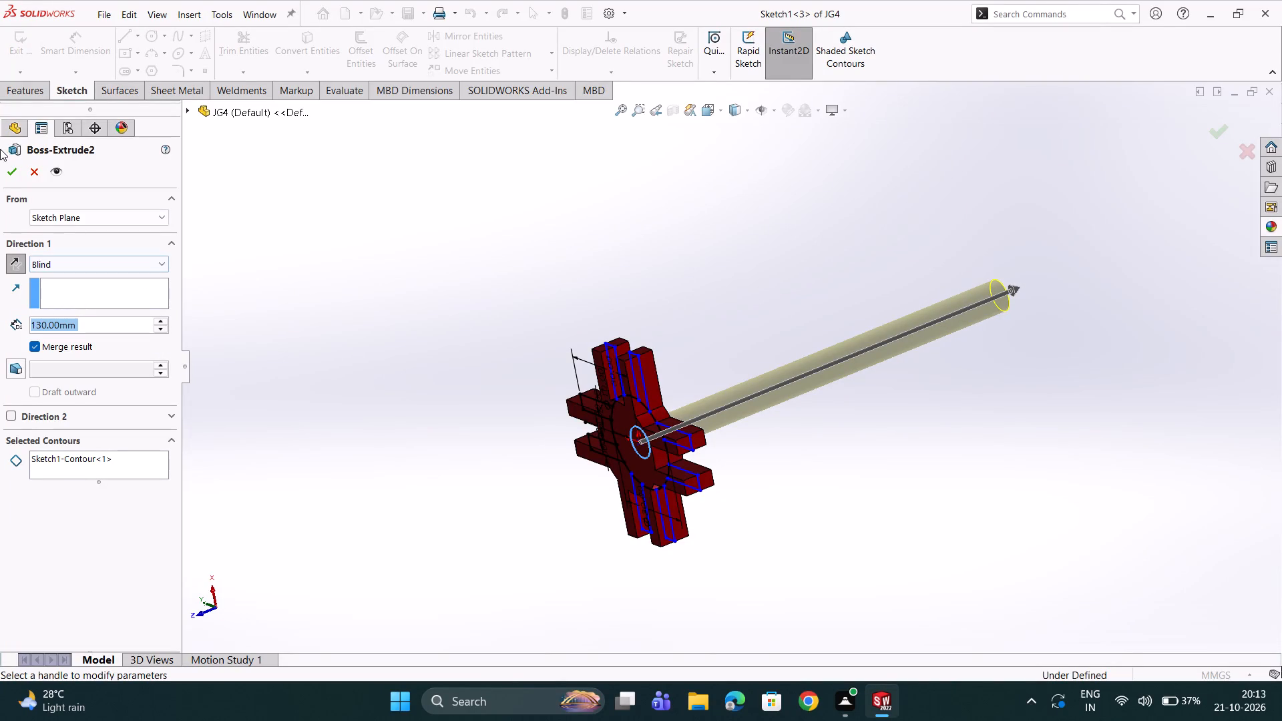
click(92, 323)
click(92, 323)
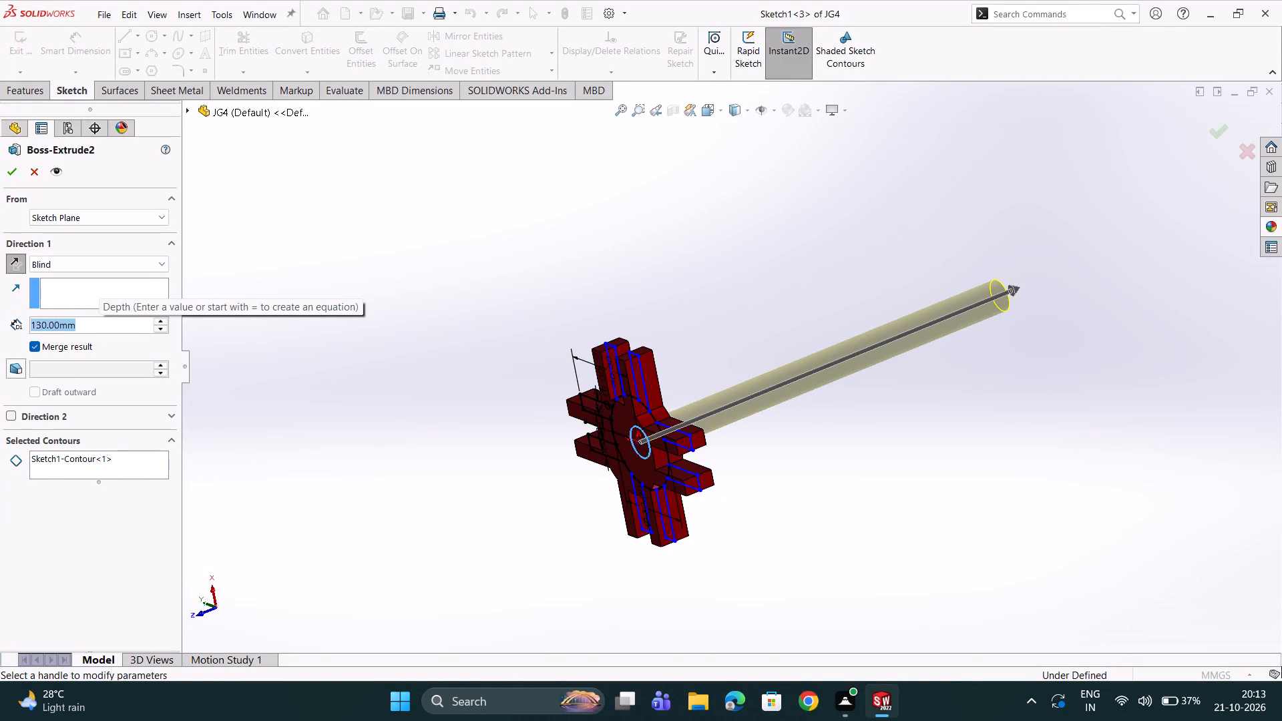
text(150)
key(Return)
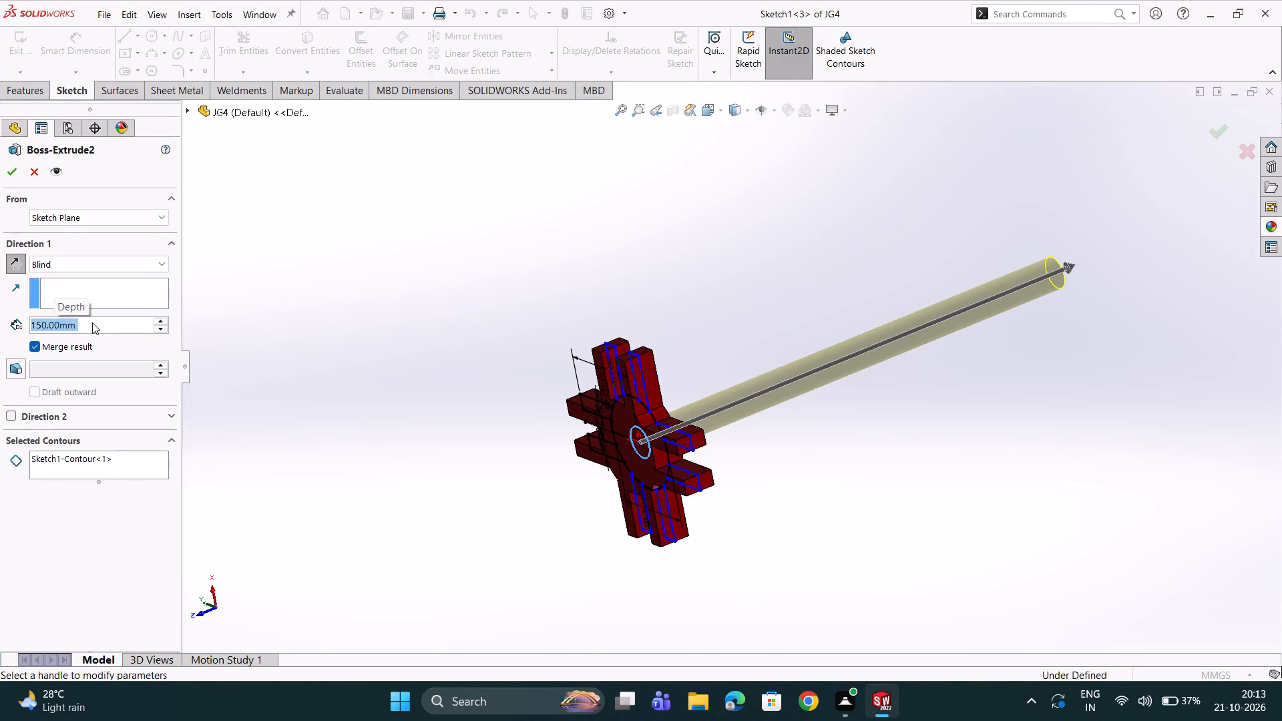
click(10, 164)
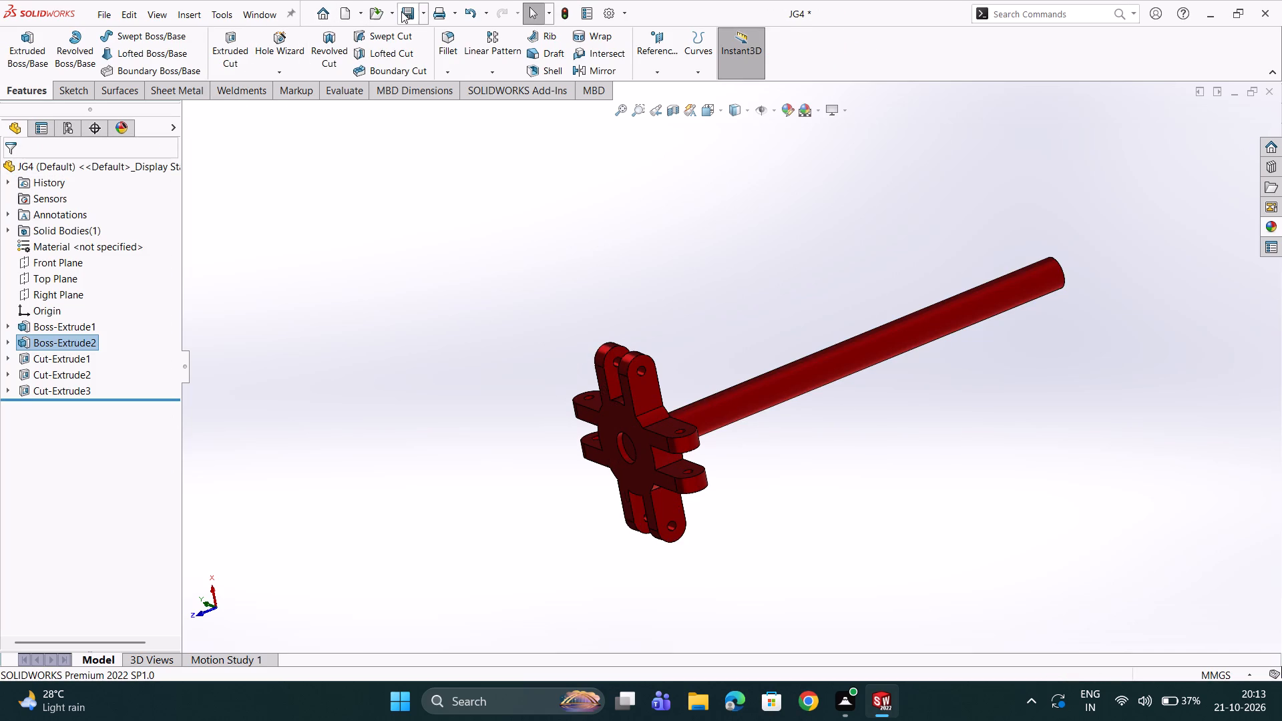
Save and close the JG4 part, returning to the assembly with its shaft updated.
click(401, 11)
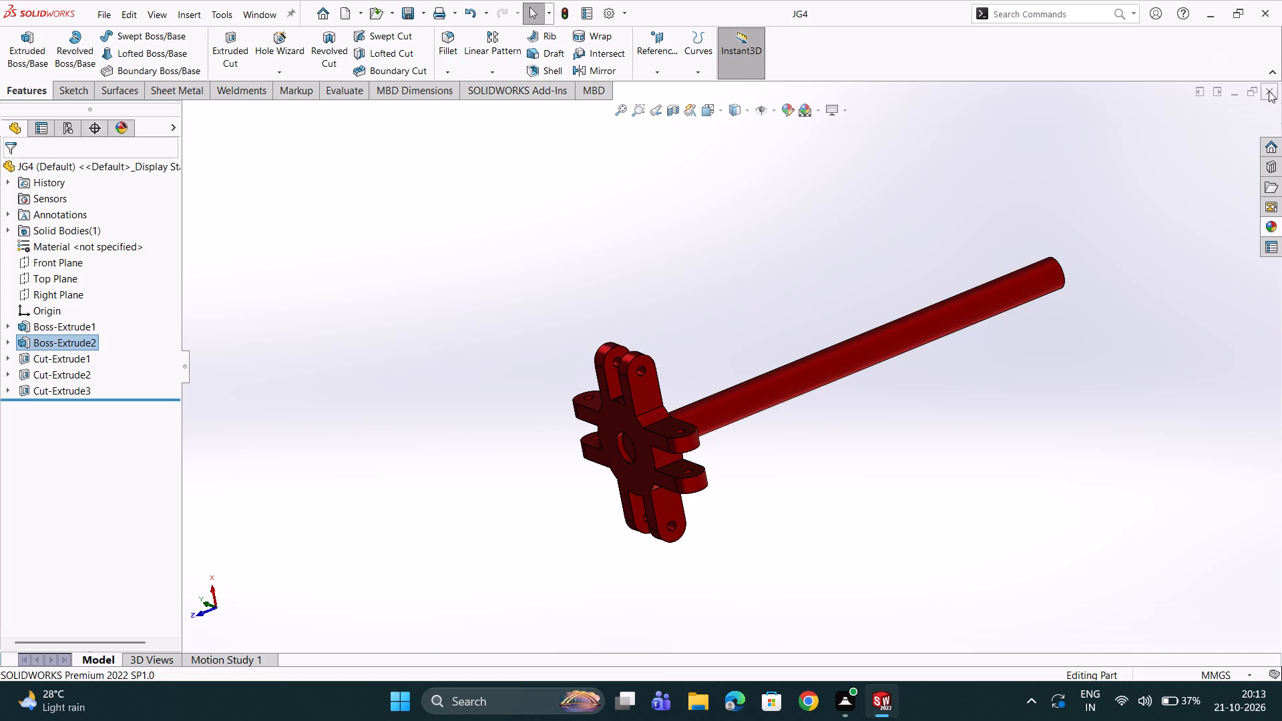
click(1269, 91)
click(134, 94)
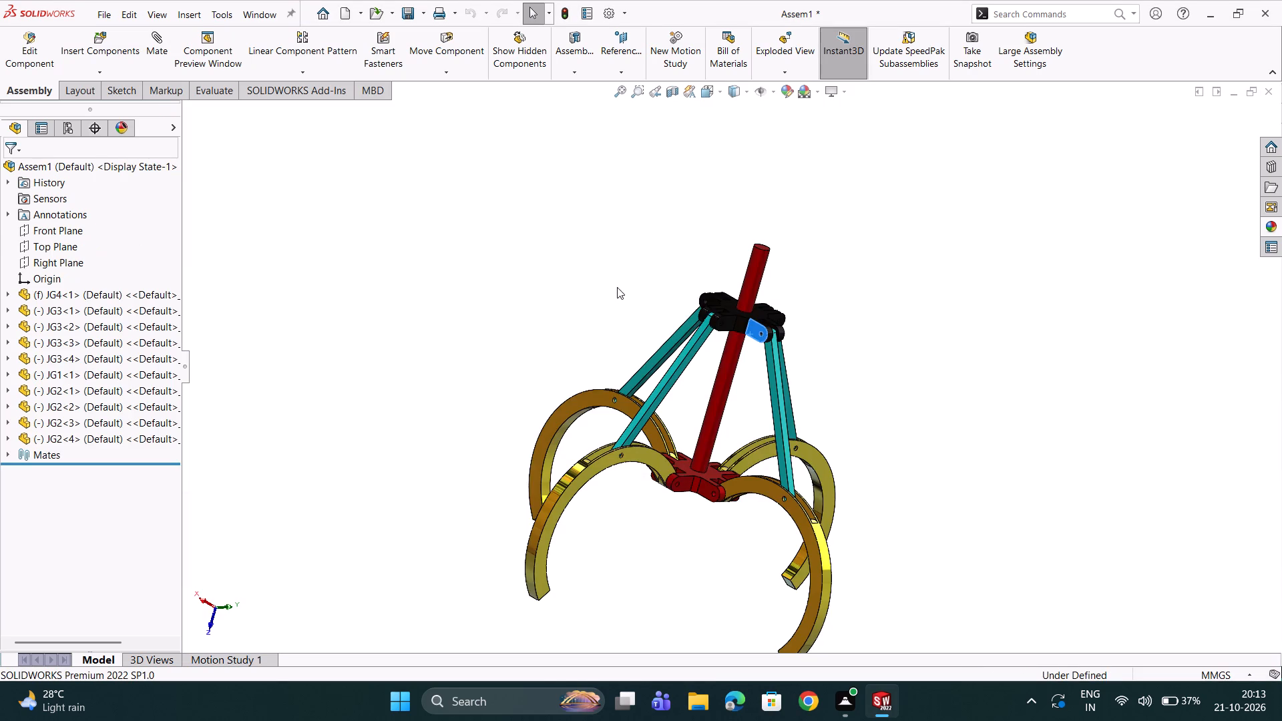
Slide the JG1 hub up the lengthened shaft to near its free end to test how far the arms open.
scroll(694, 314, down, 4)
scroll(793, 356, down, 4)
scroll(788, 354, up, 4)
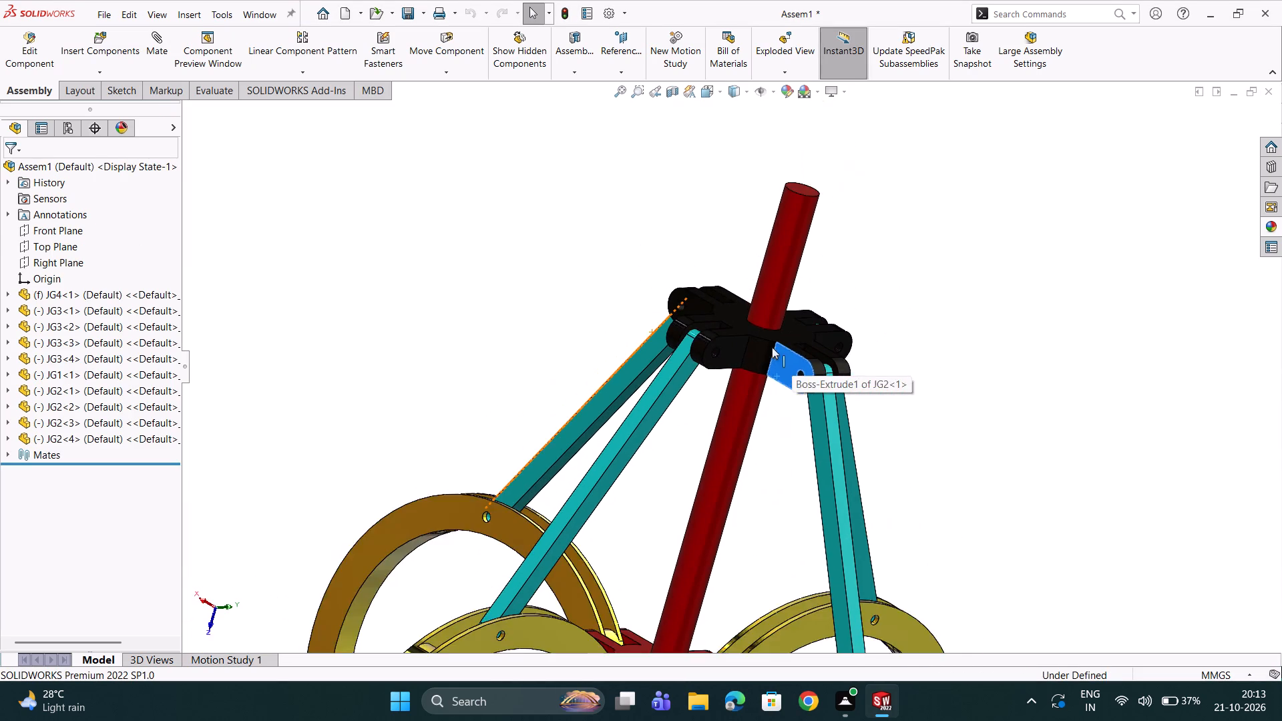
scroll(743, 374, down, 3)
drag(720, 341, 725, 312)
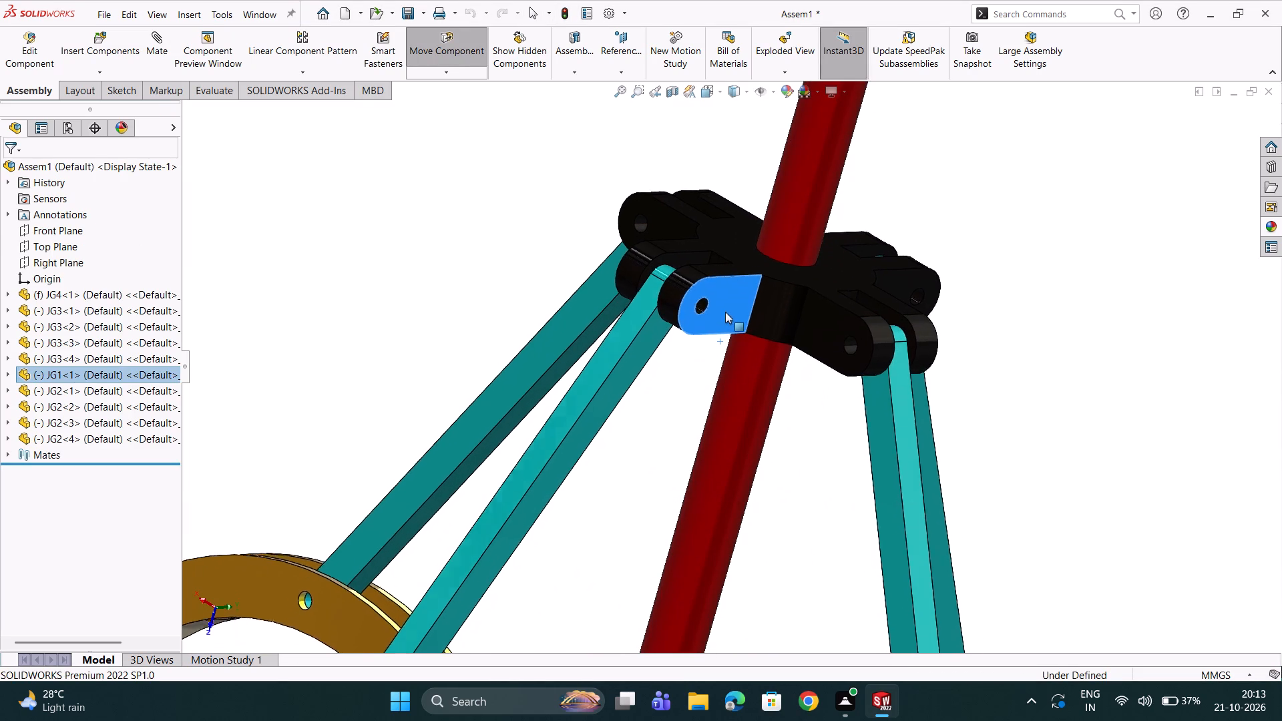
drag(725, 312, 761, 156)
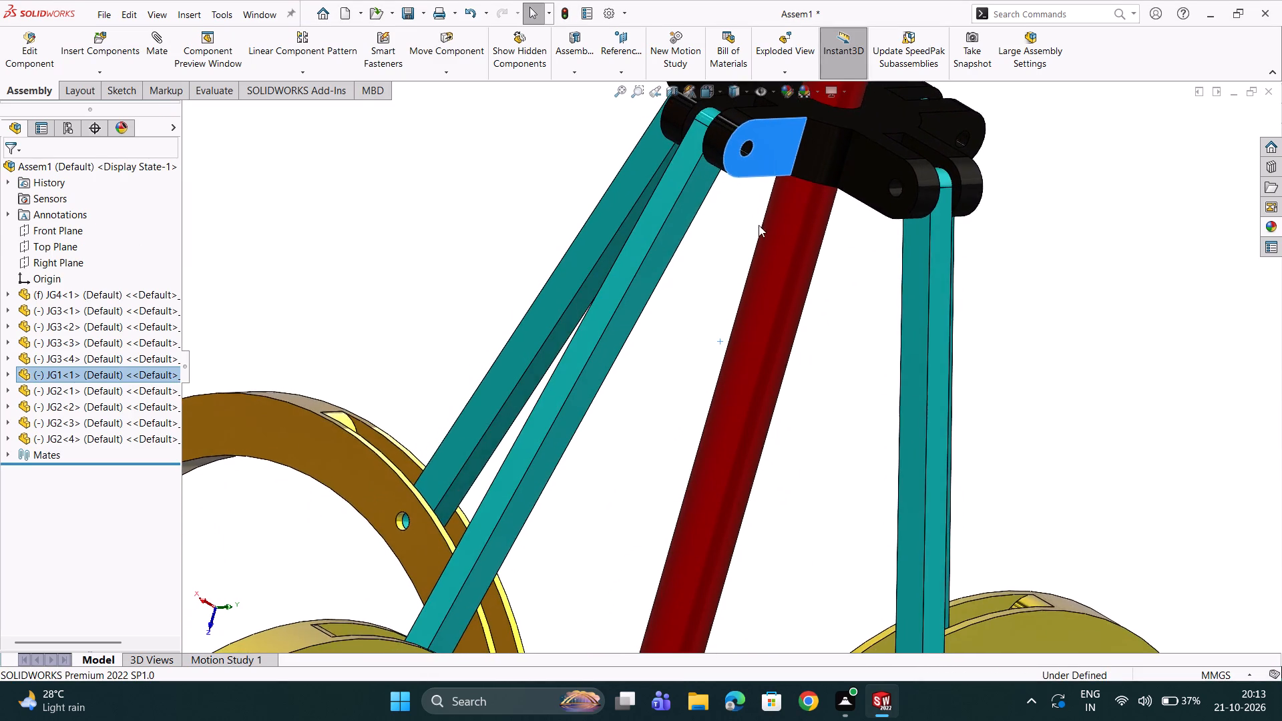
scroll(759, 226, up, 7)
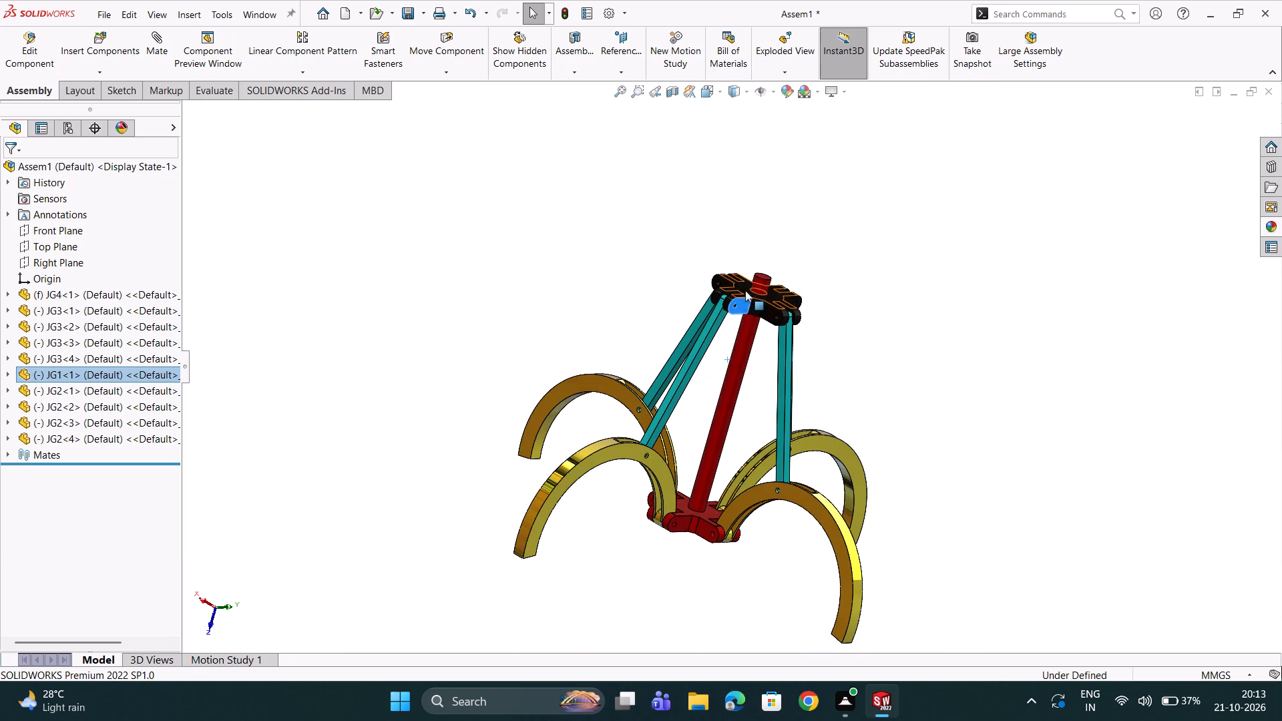
Slide the JG1 hub back down the shaft until the tips of the JG3 arms nearly meet.
drag(743, 301, 719, 409)
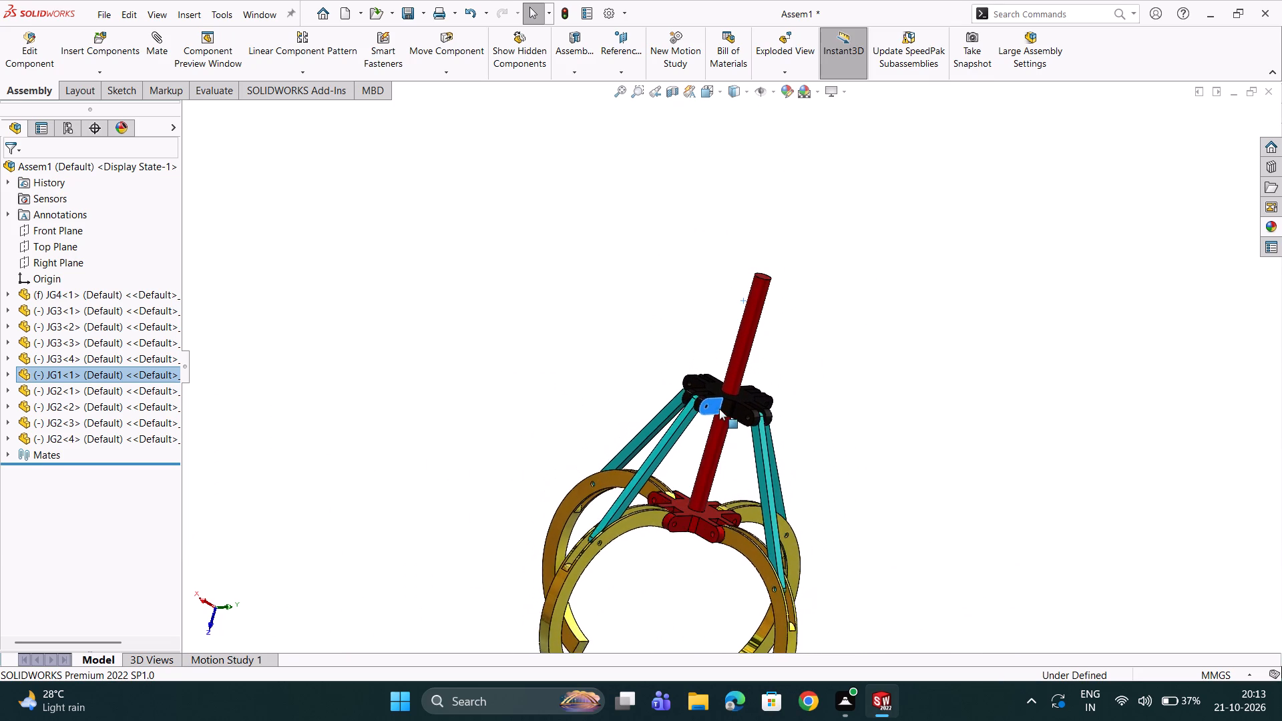
drag(719, 409, 713, 431)
scroll(680, 467, up, 3)
scroll(687, 422, down, 2)
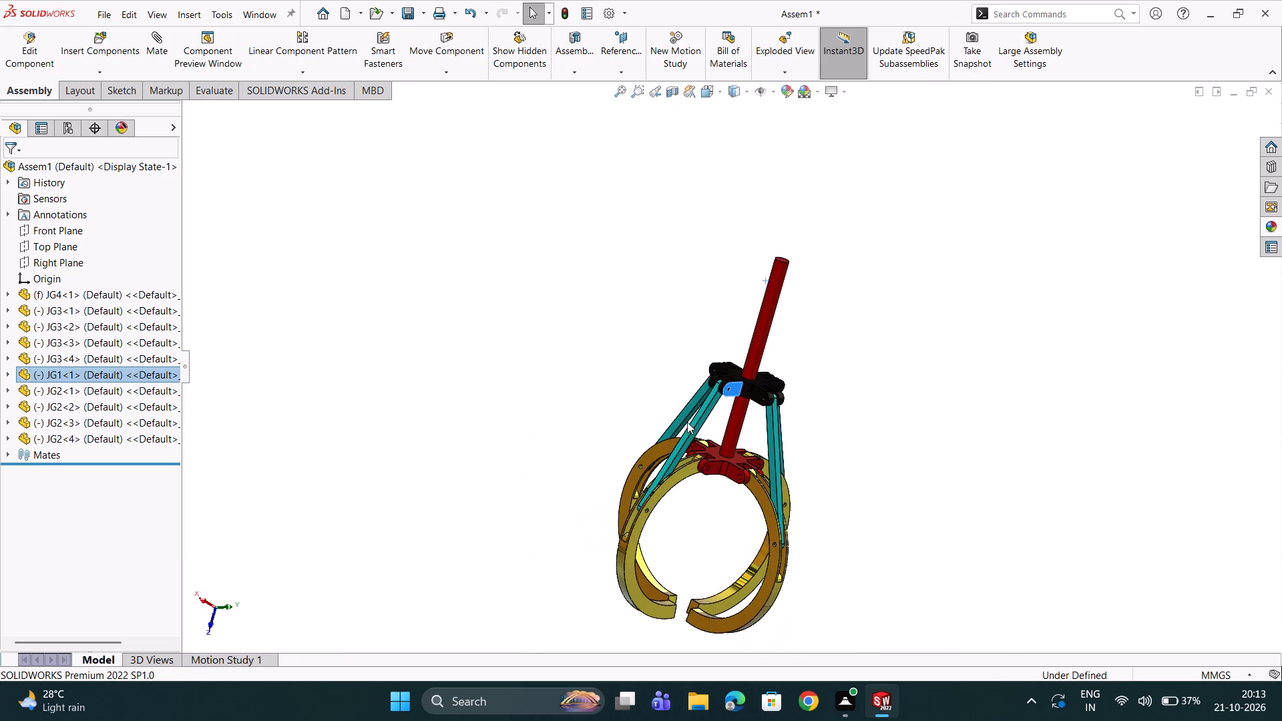
scroll(466, 495, up, 1)
scroll(510, 437, down, 2)
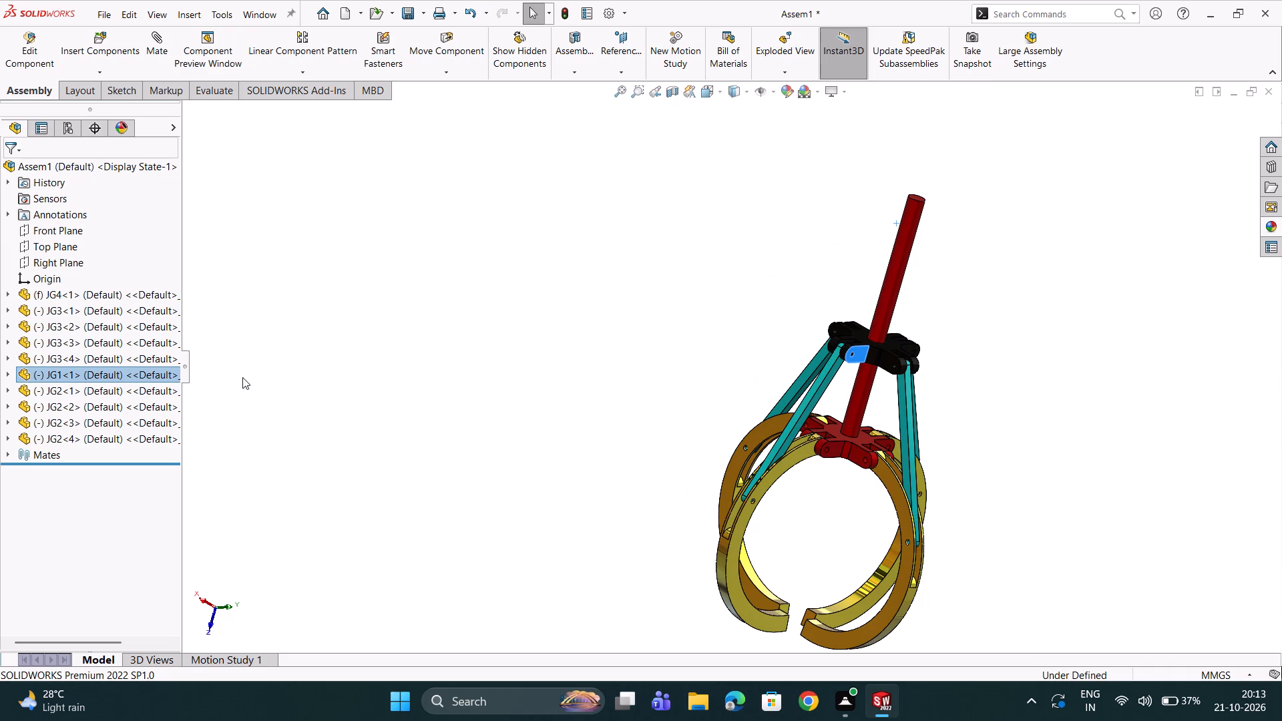
Insert the JG10, JG16 and JG21 pins into the assembly, placing them side by side in empty space beside the gripper.
click(131, 45)
scroll(795, 411, down, 6)
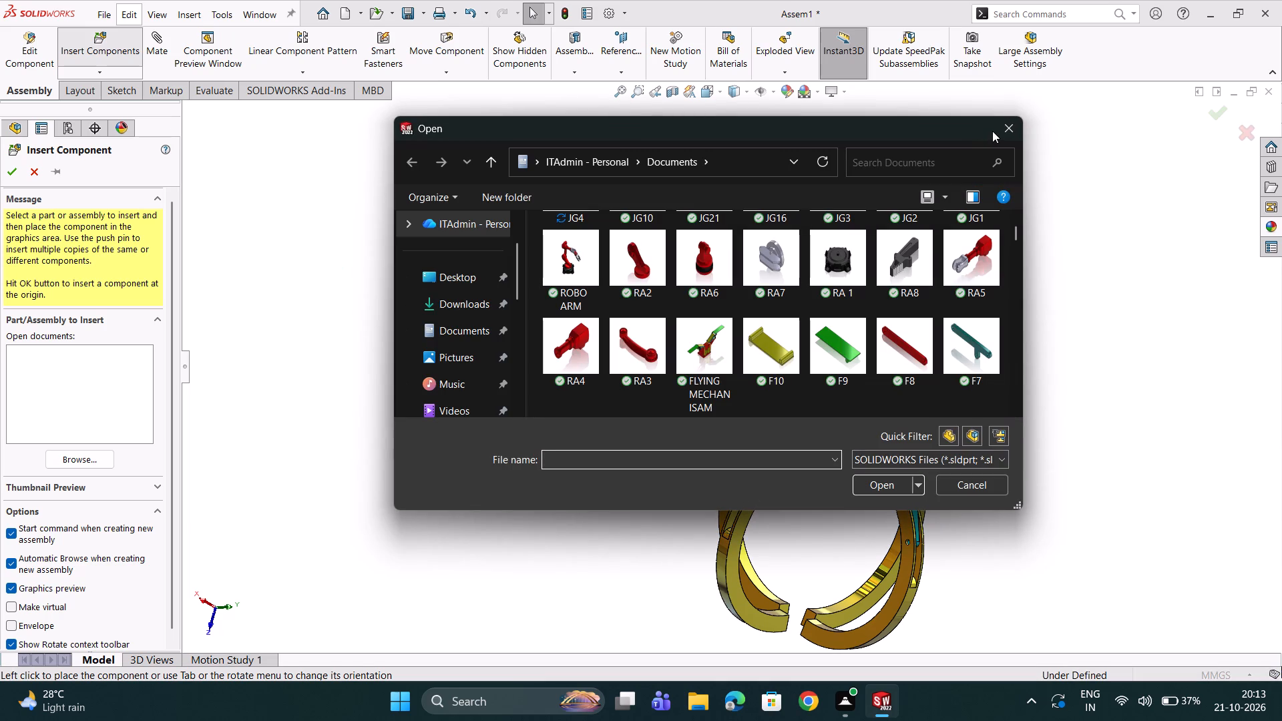
scroll(738, 330, up, 2)
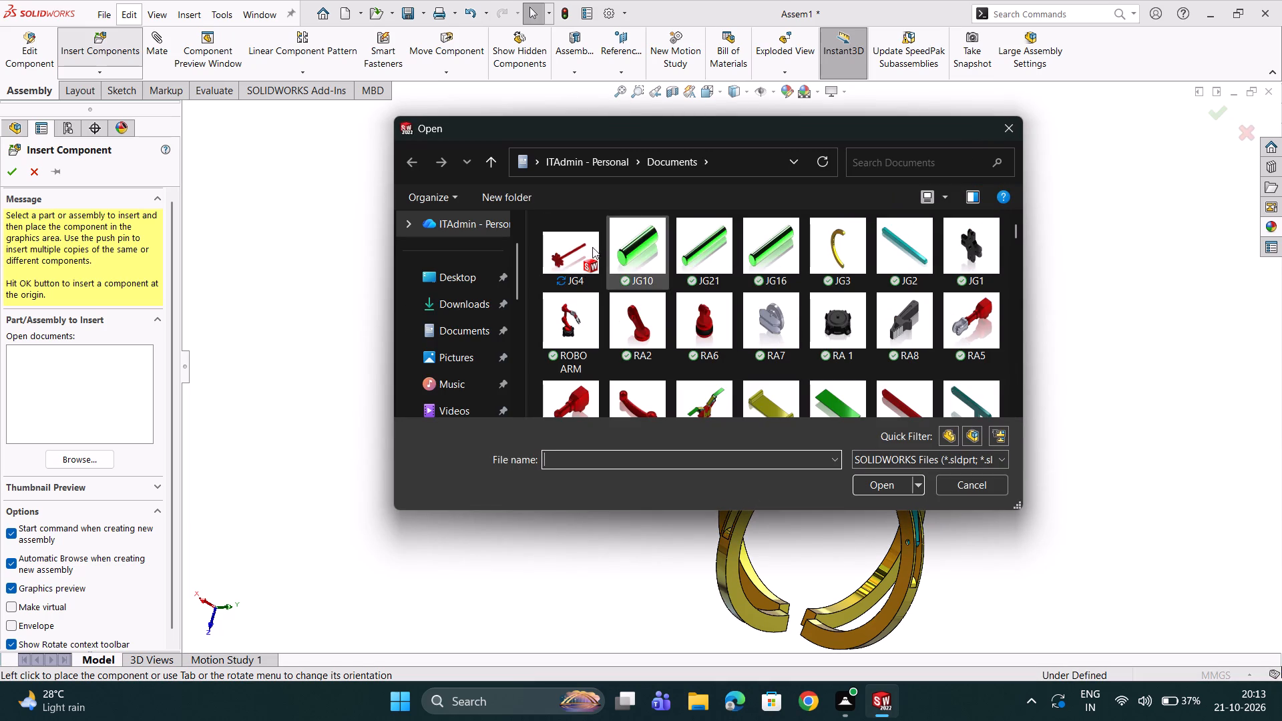
ctrl+drag(641, 250, 259, 315)
ctrl+click(639, 258)
ctrl+click(707, 258)
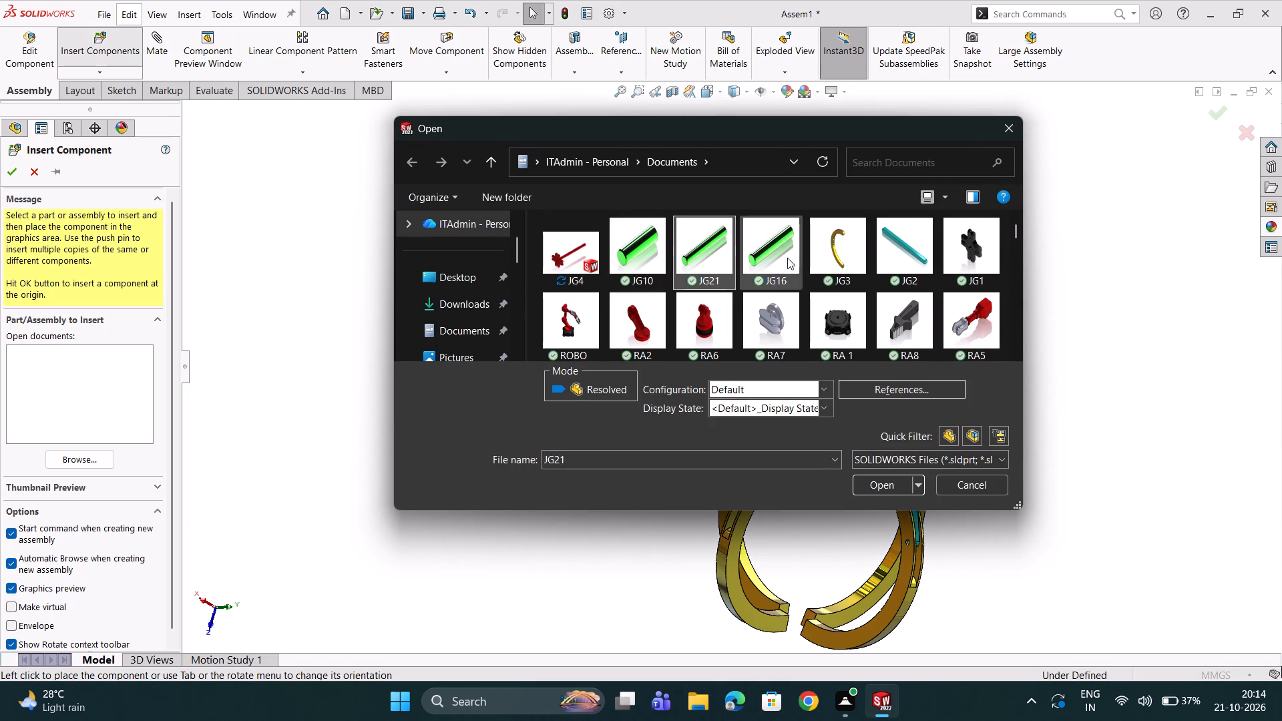
ctrl+click(765, 255)
ctrl+click(634, 254)
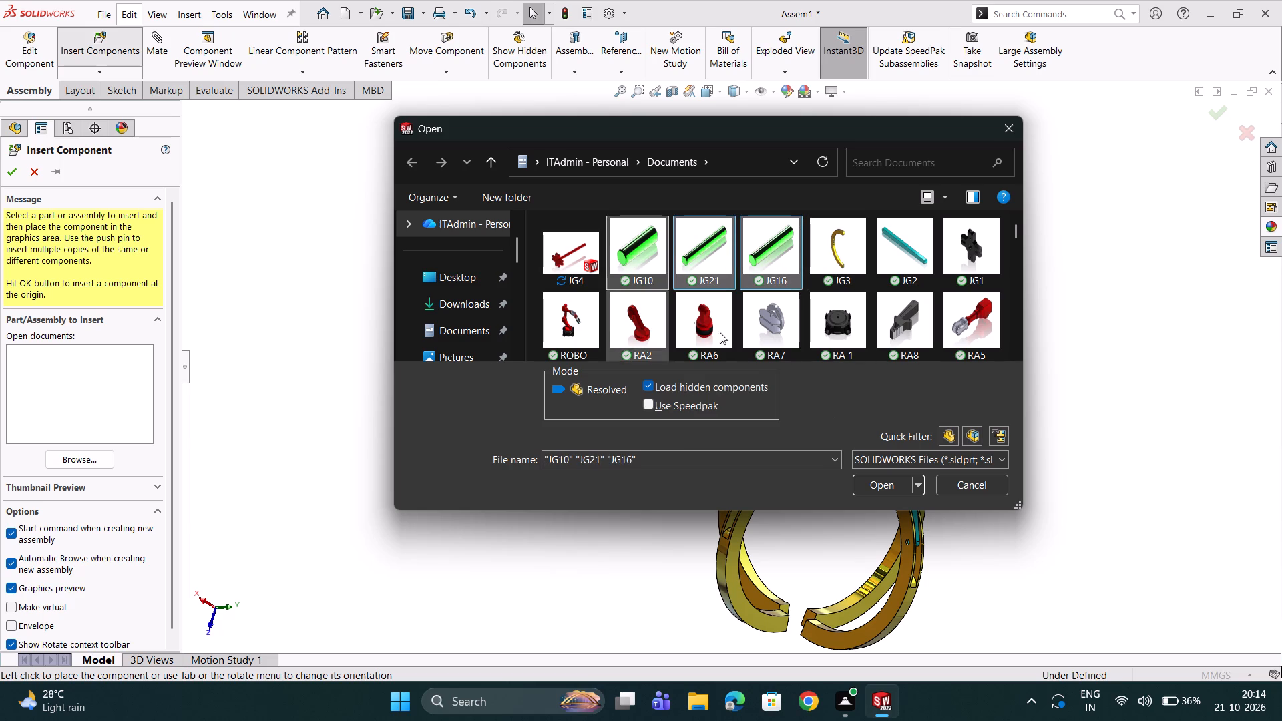
click(870, 479)
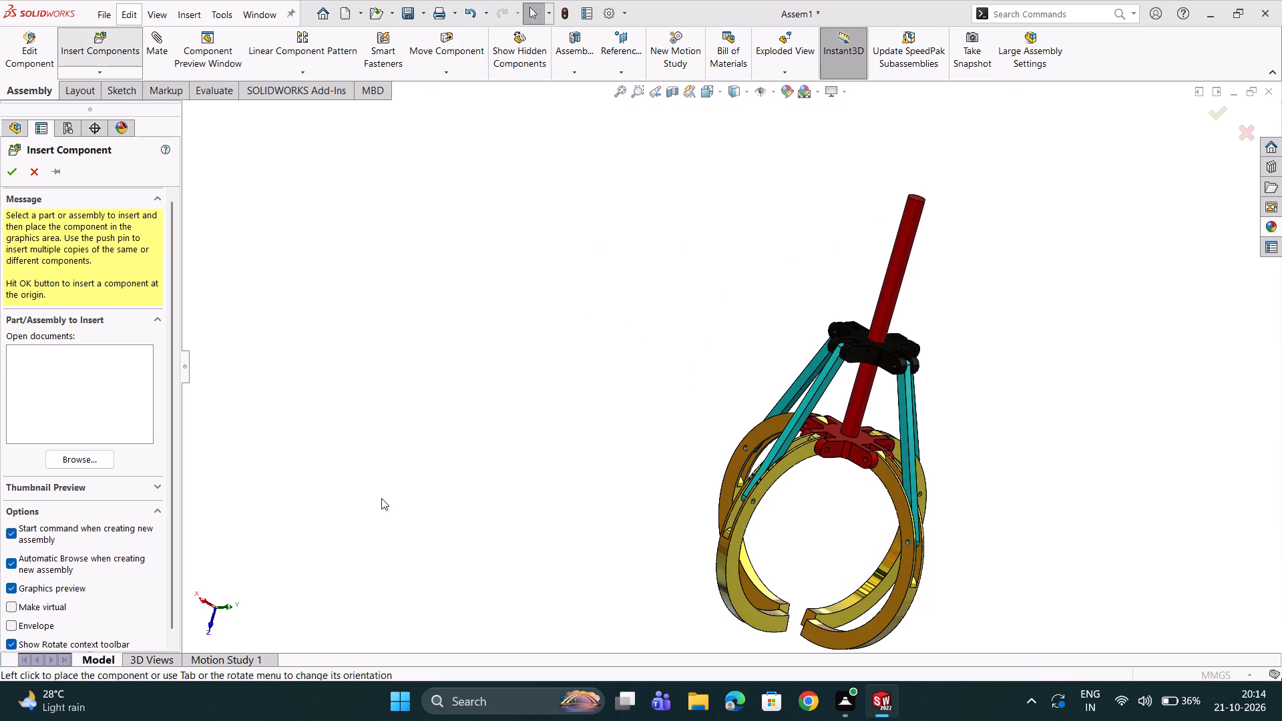
scroll(383, 464, down, 1)
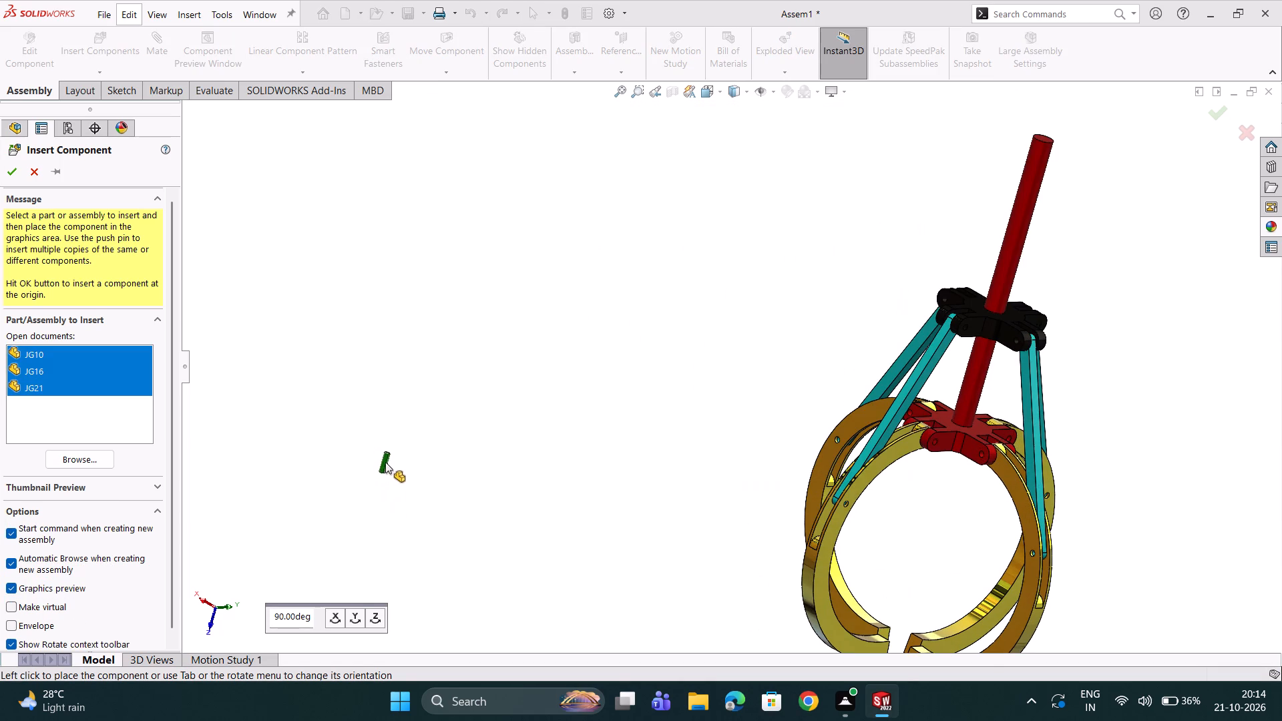
click(380, 452)
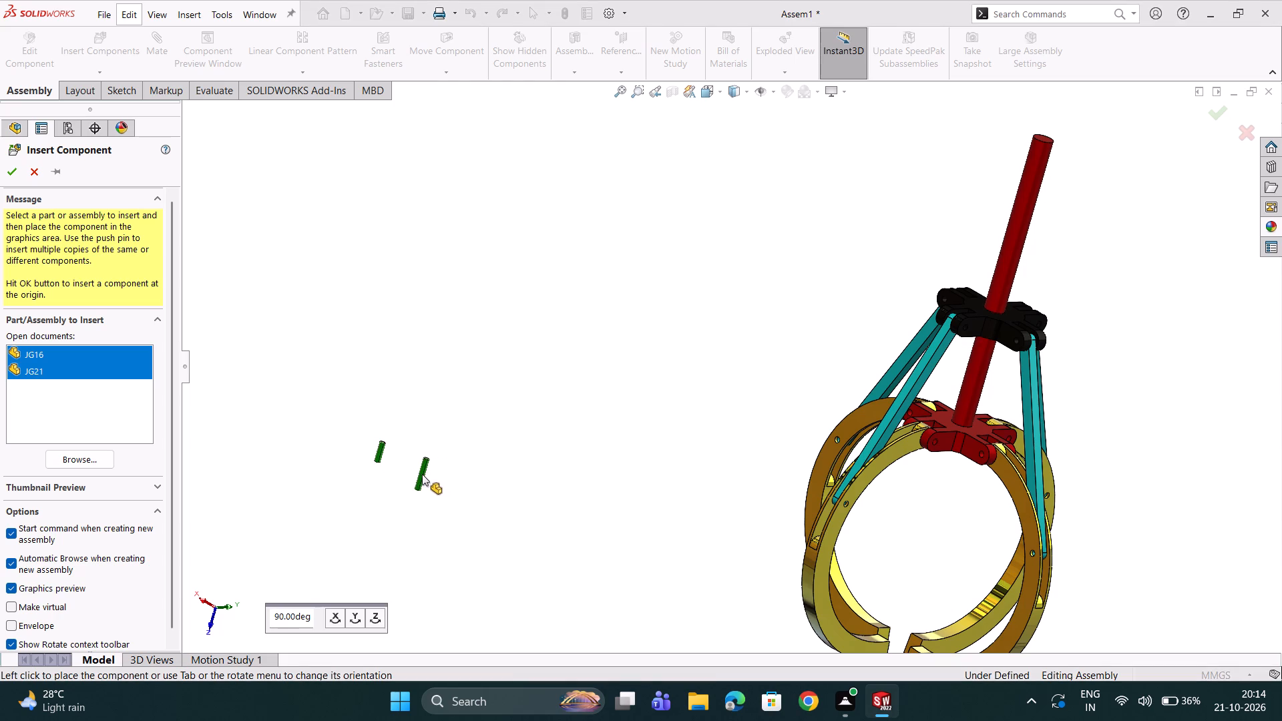
click(422, 474)
double_click(471, 480)
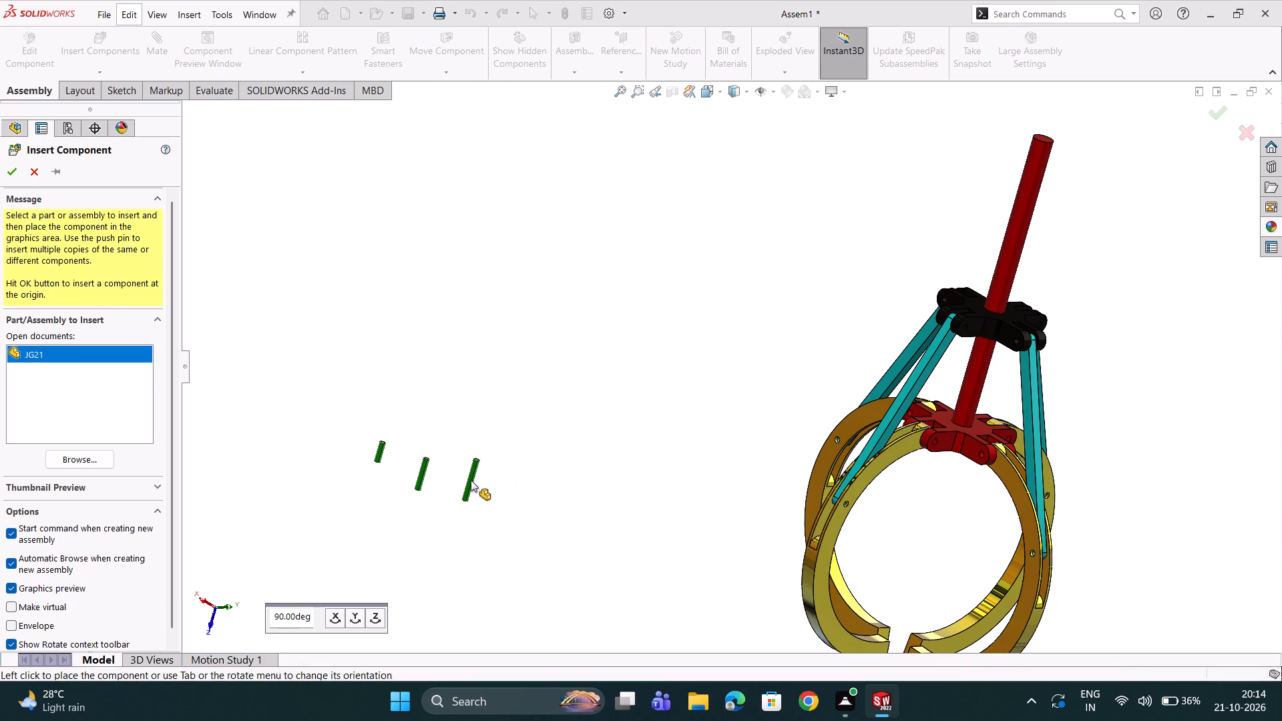
Measure the distance between the outer faces of one forked lug on the red JG4 base.
scroll(639, 447, down, 1)
scroll(795, 380, down, 1)
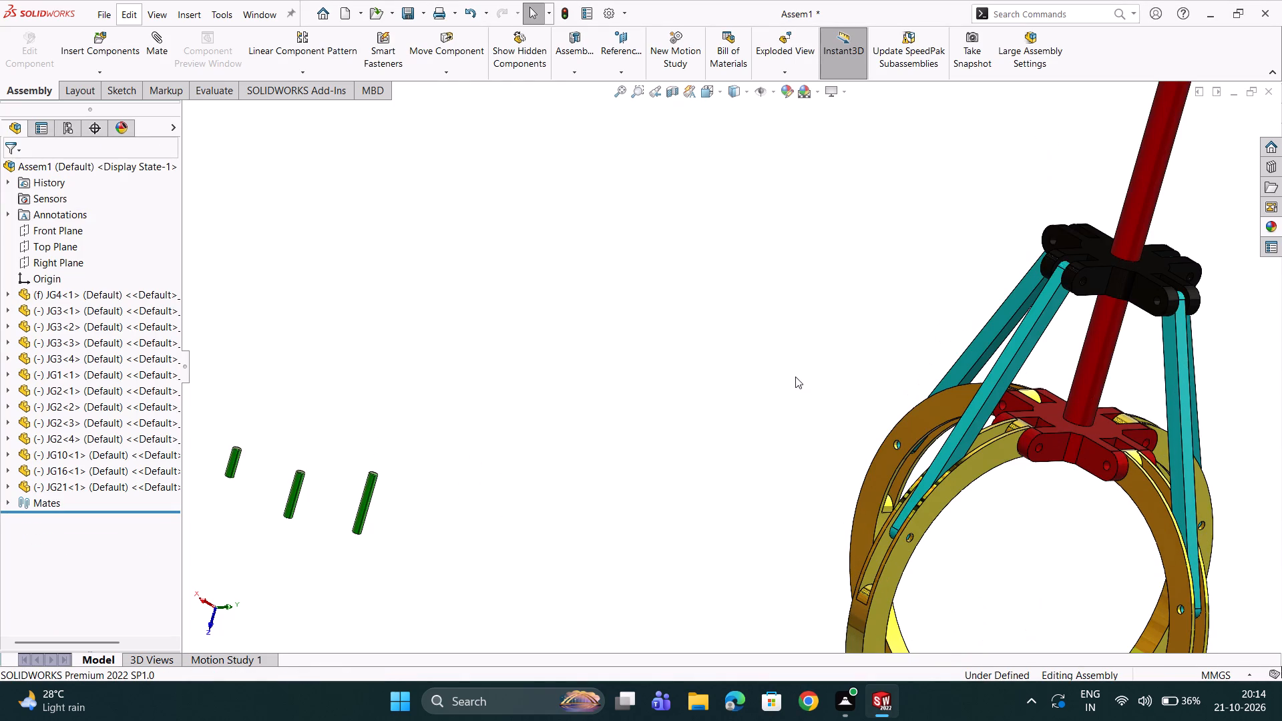
scroll(793, 375, up, 1)
scroll(776, 367, down, 2)
scroll(688, 405, up, 3)
scroll(768, 417, down, 2)
scroll(363, 422, up, 1)
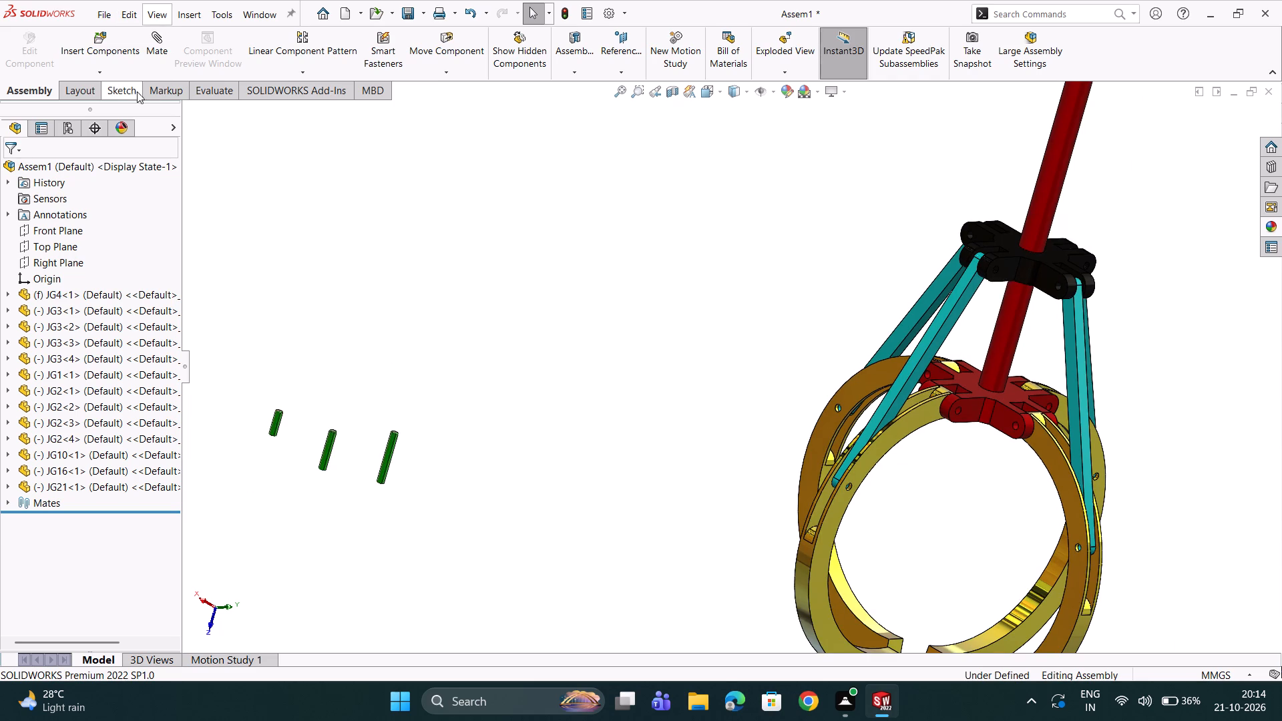
click(188, 89)
click(195, 89)
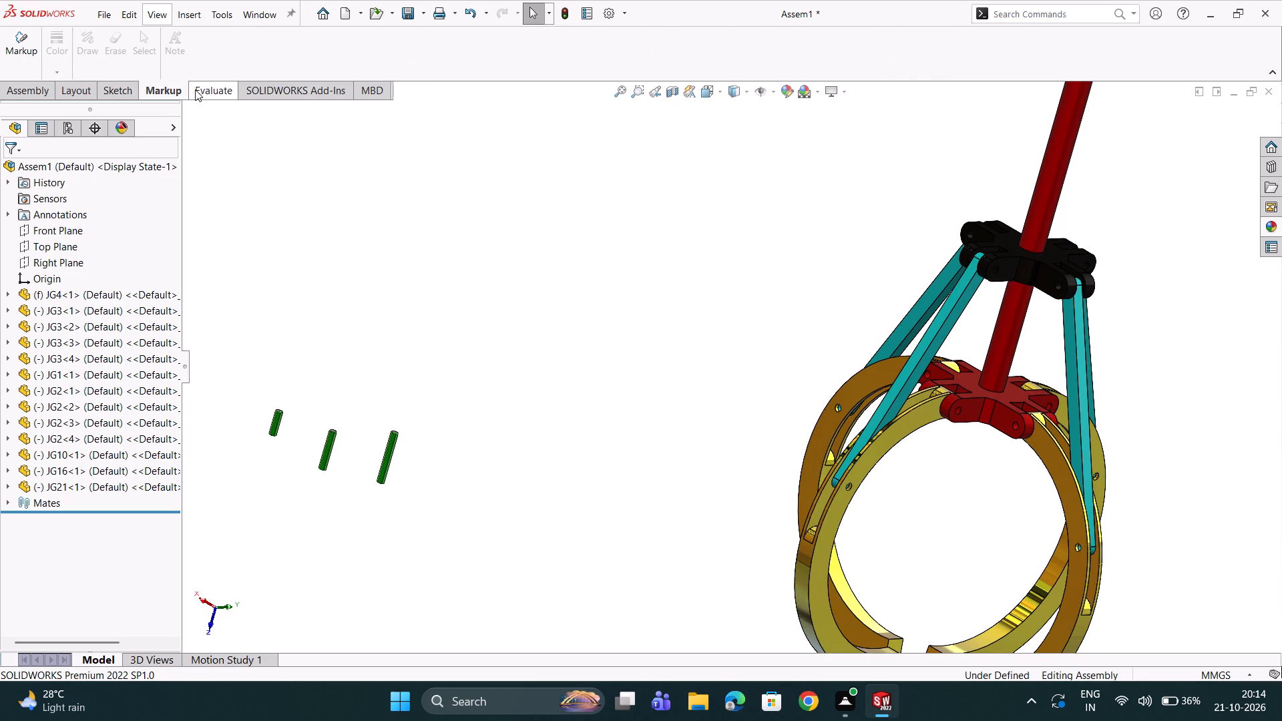
scroll(1122, 503, down, 3)
scroll(799, 383, down, 2)
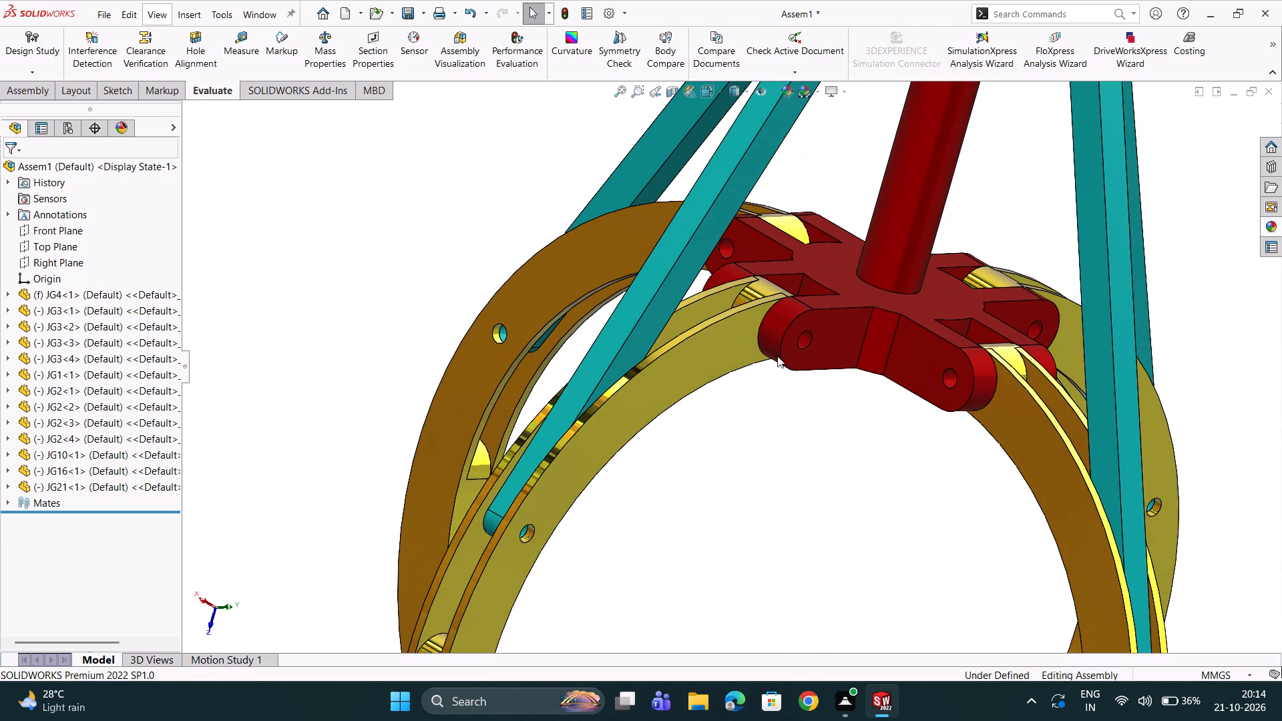
click(809, 326)
scroll(786, 330, up, 1)
middle_drag(786, 330, 814, 338)
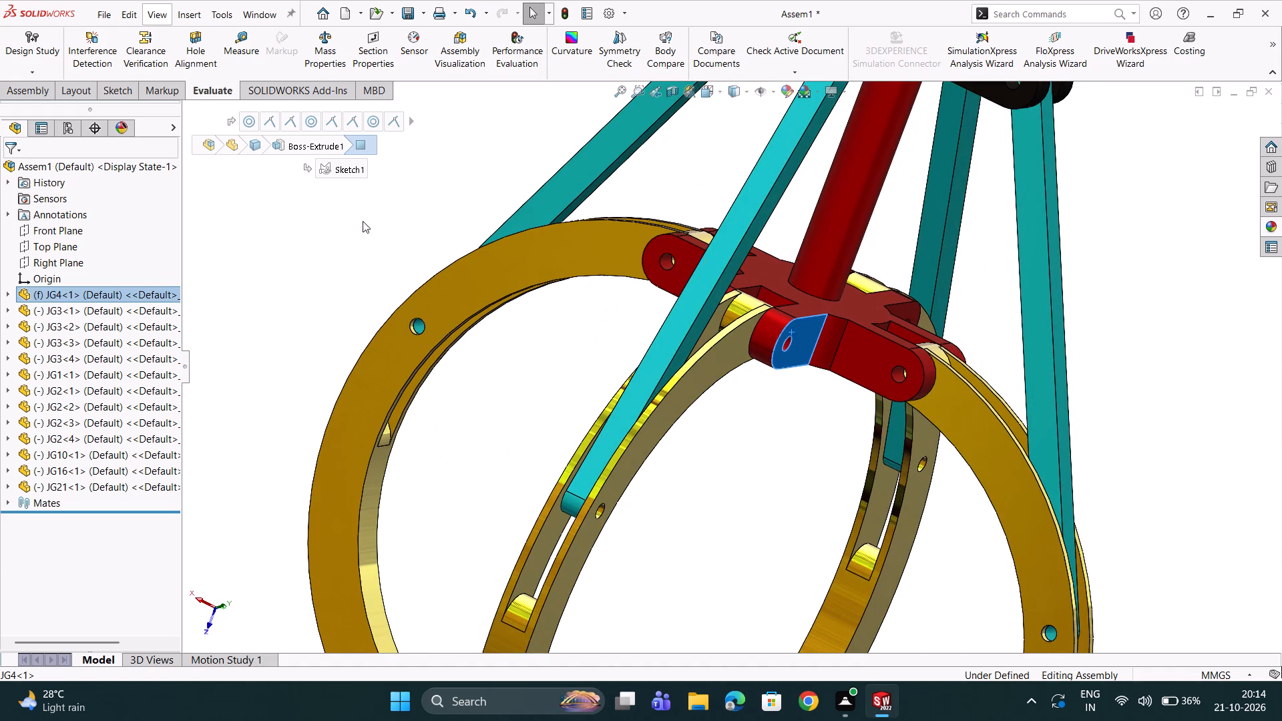
click(228, 51)
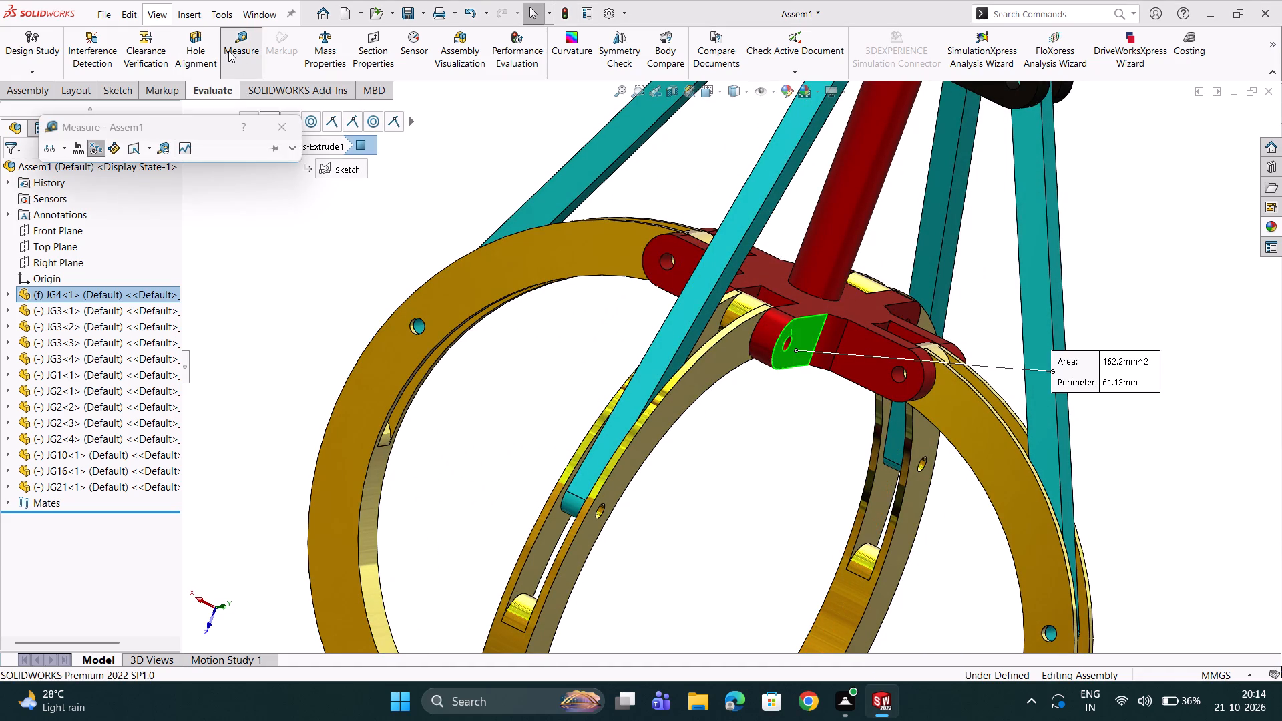
scroll(457, 264, up, 2)
middle_drag(642, 332, 727, 377)
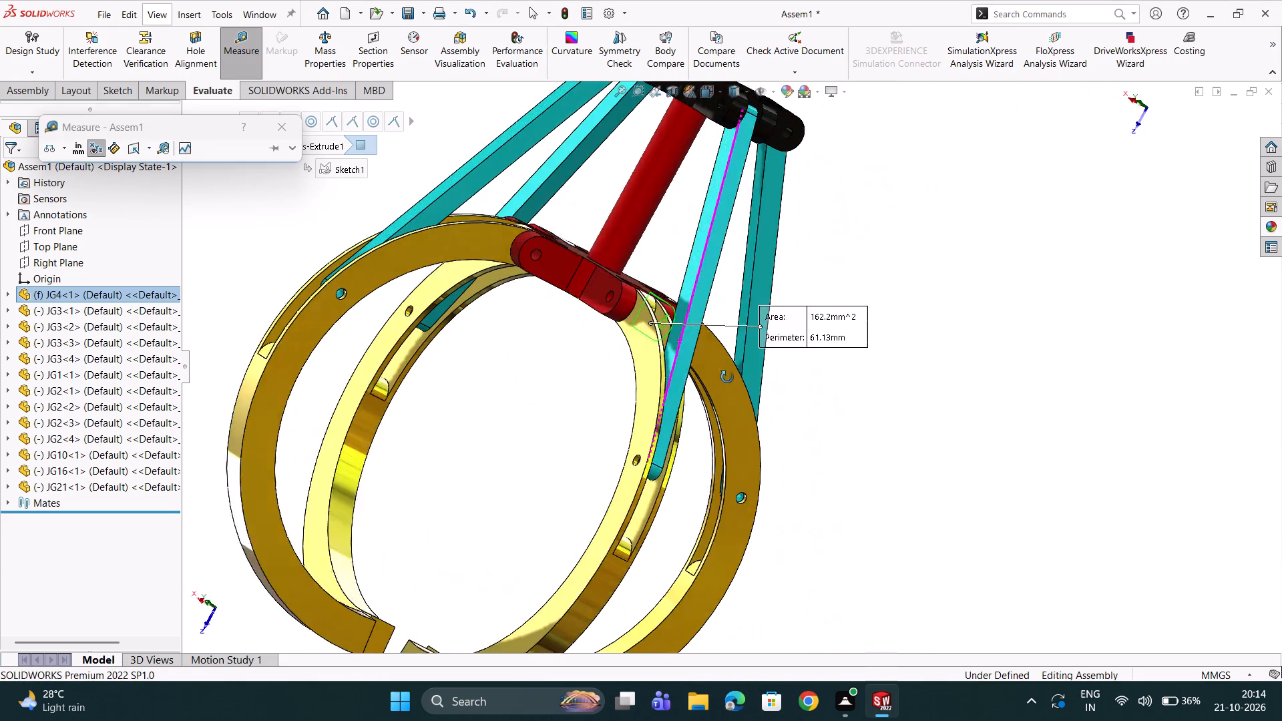
middle_drag(727, 377, 727, 376)
scroll(554, 278, down, 2)
double_click(646, 300)
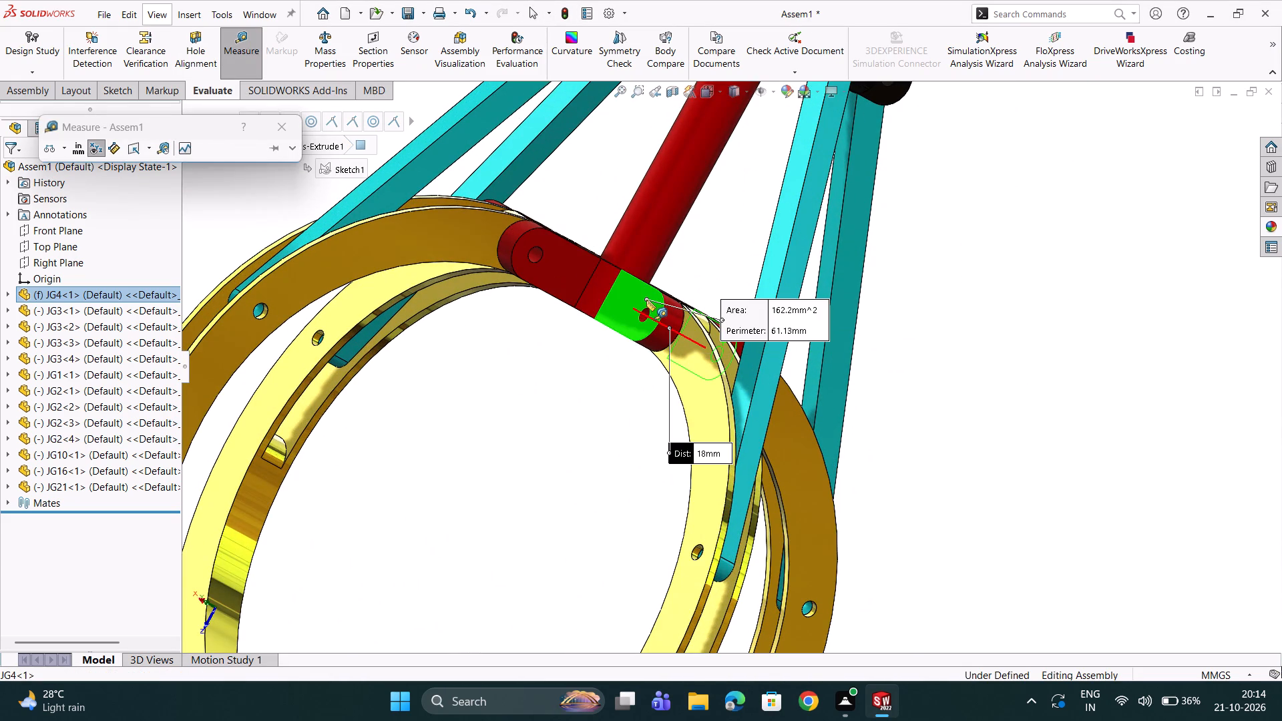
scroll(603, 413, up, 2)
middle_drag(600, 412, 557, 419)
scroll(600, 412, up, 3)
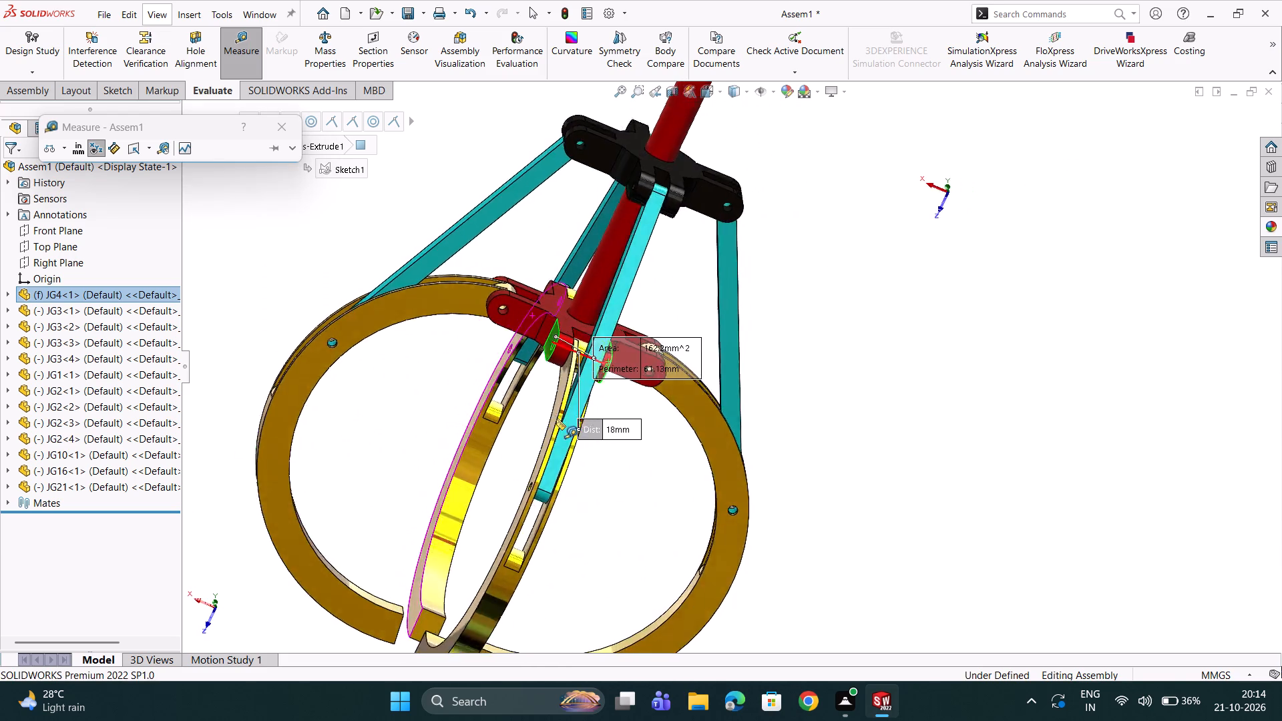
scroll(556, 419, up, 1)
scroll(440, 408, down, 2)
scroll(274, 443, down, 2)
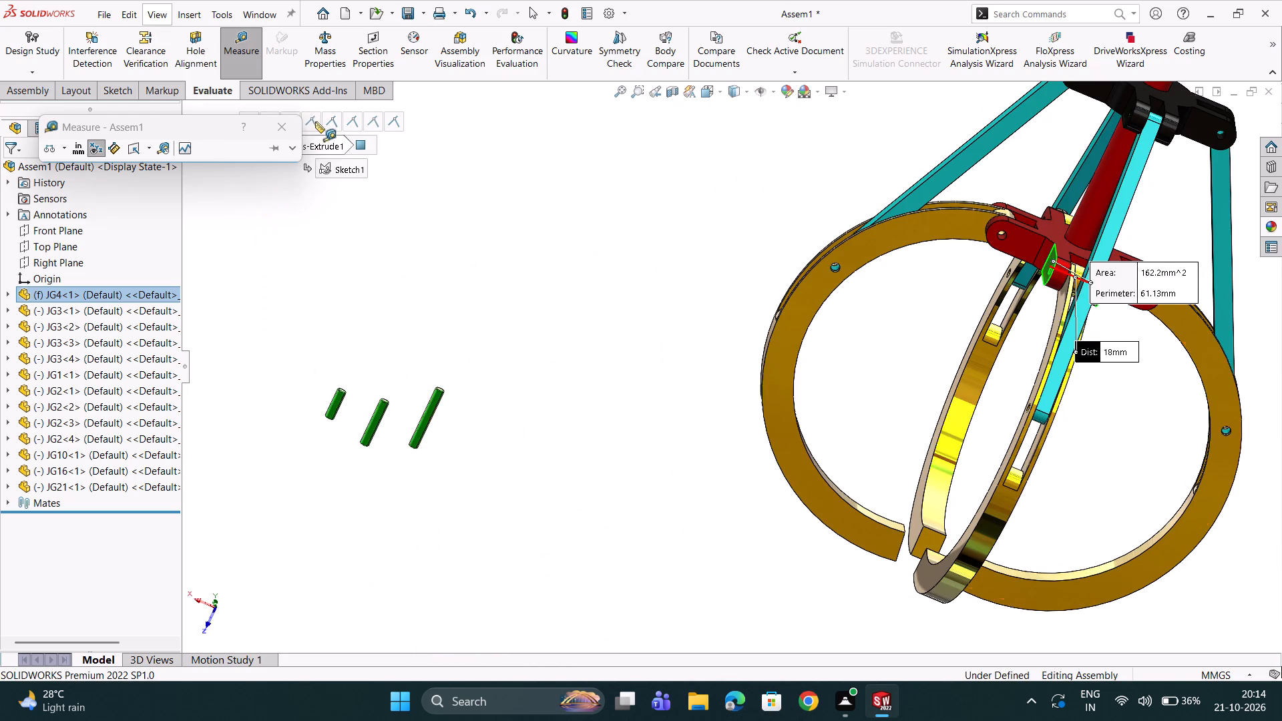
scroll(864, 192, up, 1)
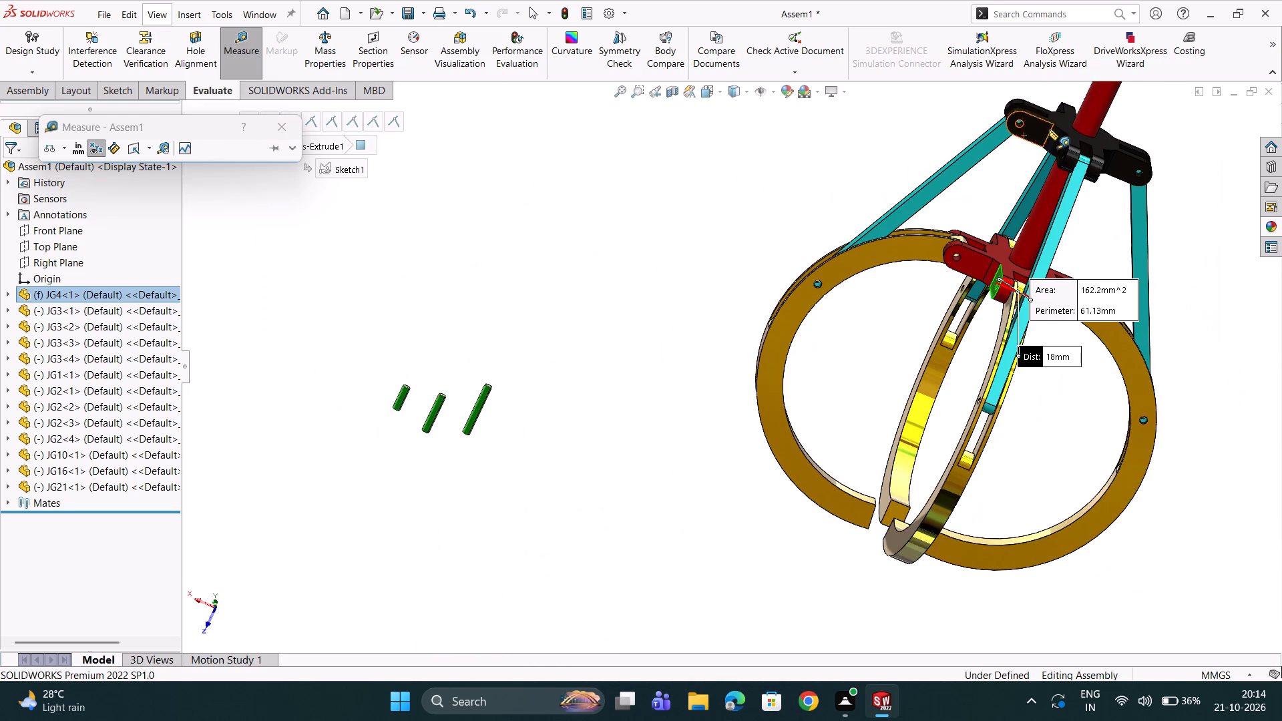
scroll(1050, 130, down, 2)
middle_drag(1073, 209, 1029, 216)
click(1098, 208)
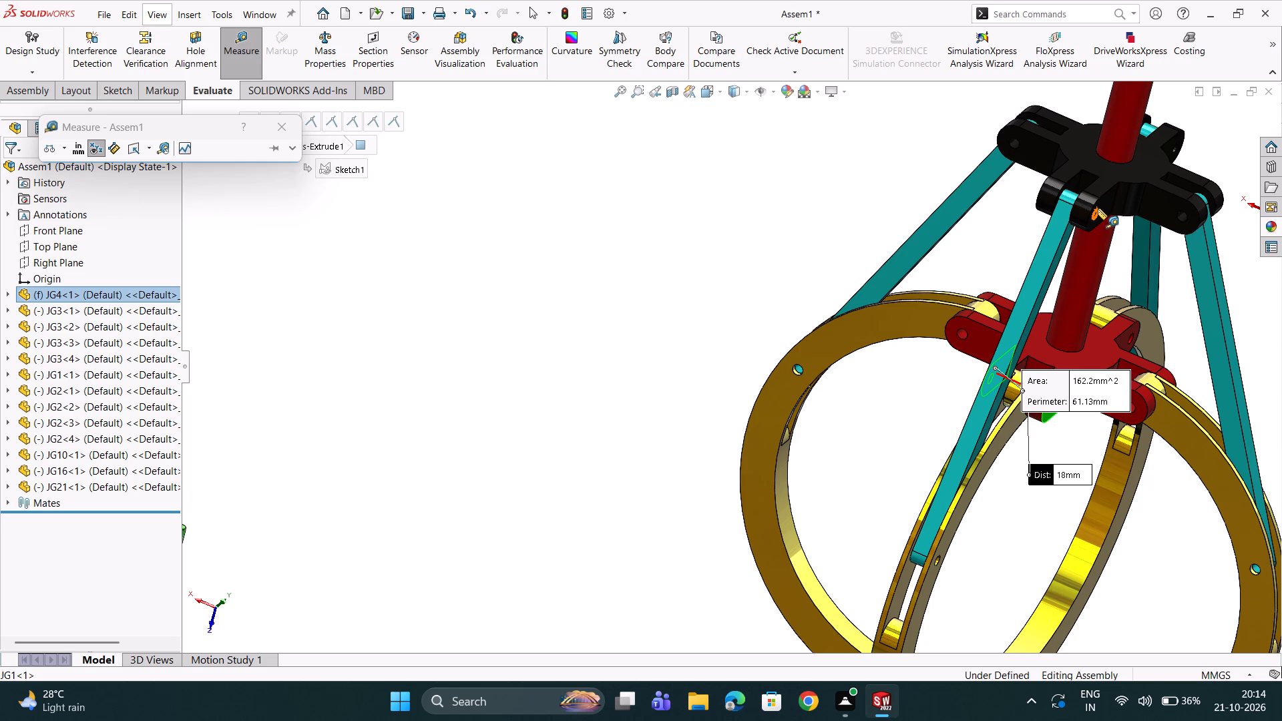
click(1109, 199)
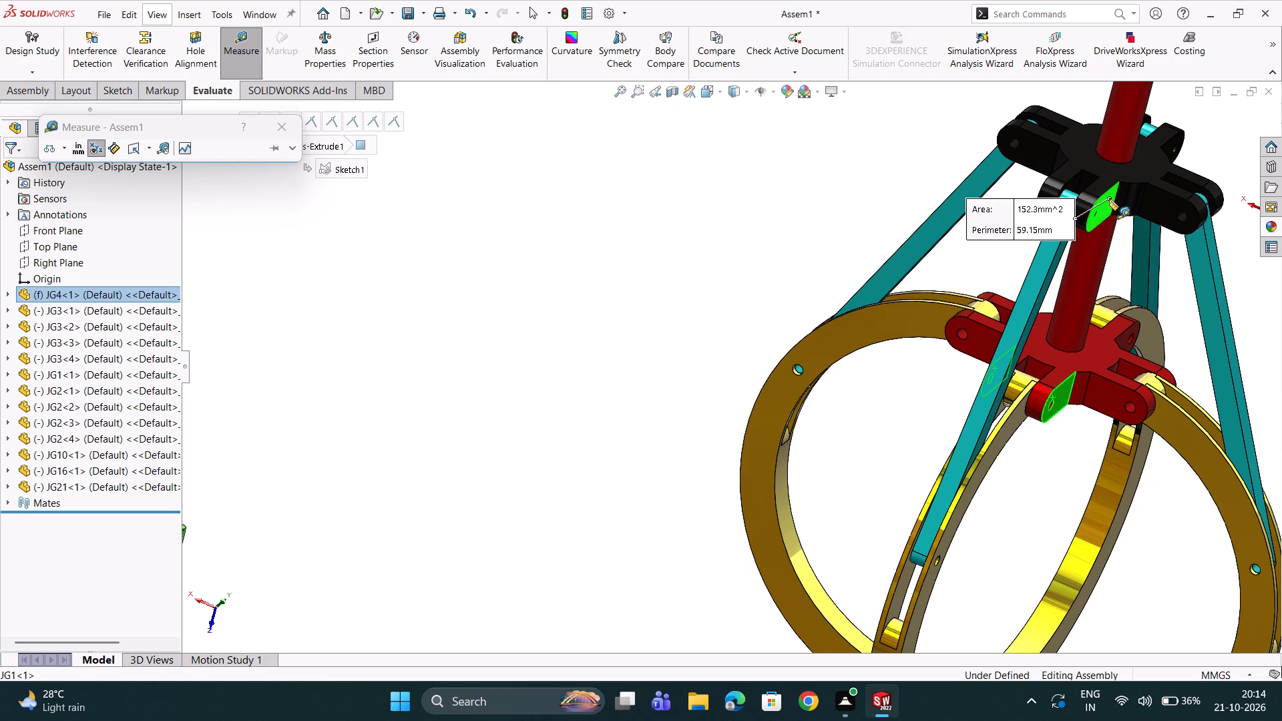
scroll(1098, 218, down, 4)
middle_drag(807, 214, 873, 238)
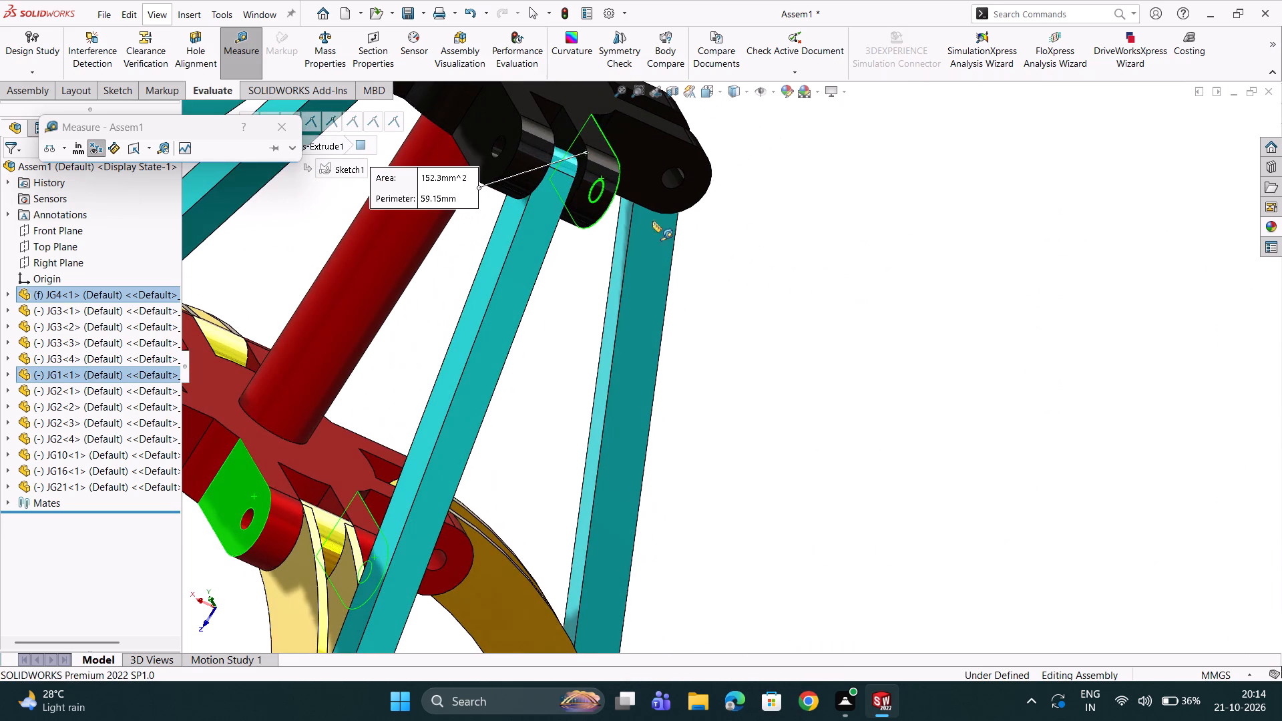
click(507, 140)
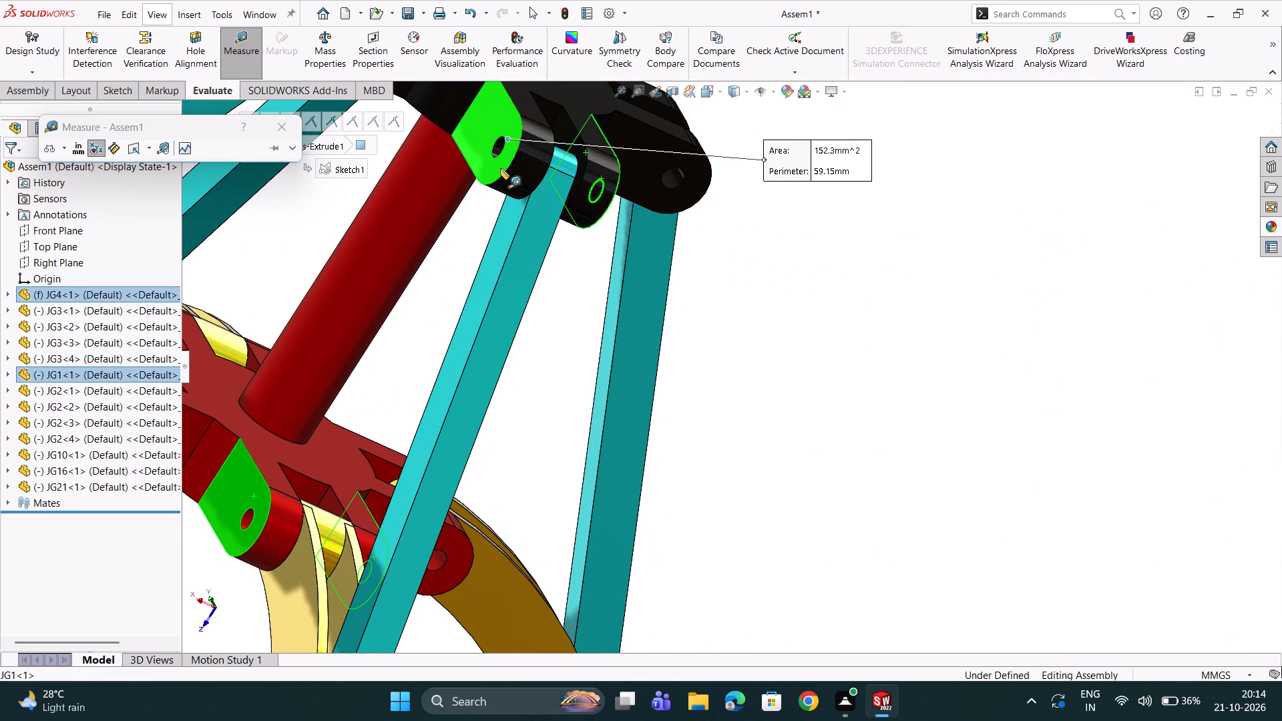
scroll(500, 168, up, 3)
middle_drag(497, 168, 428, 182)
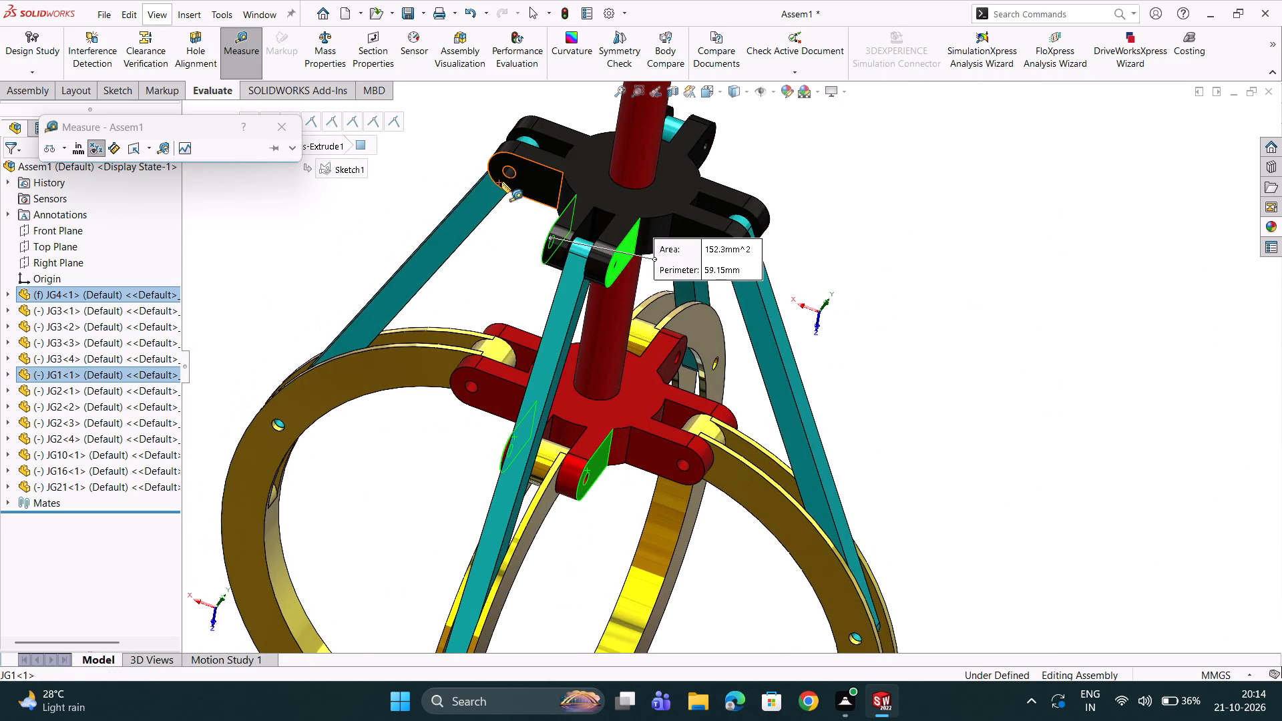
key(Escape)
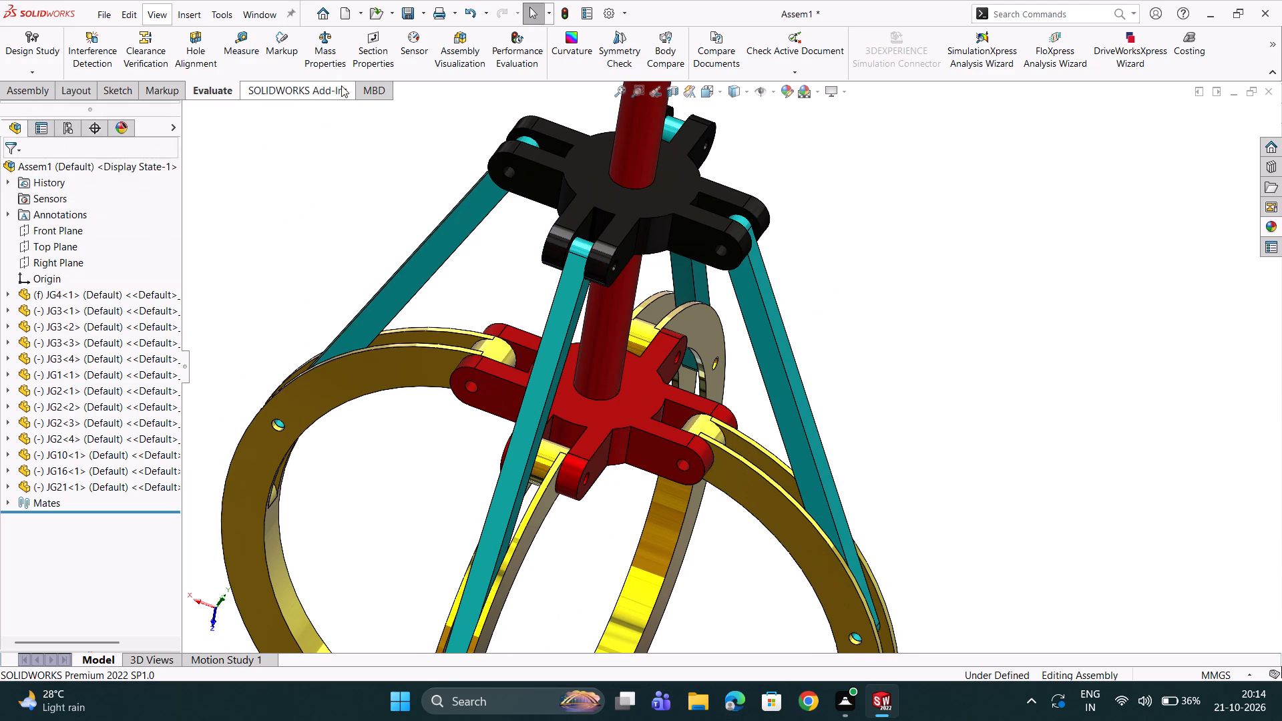
Measure the distance between the outer faces of one forked lug on the black JG1 hub.
click(229, 42)
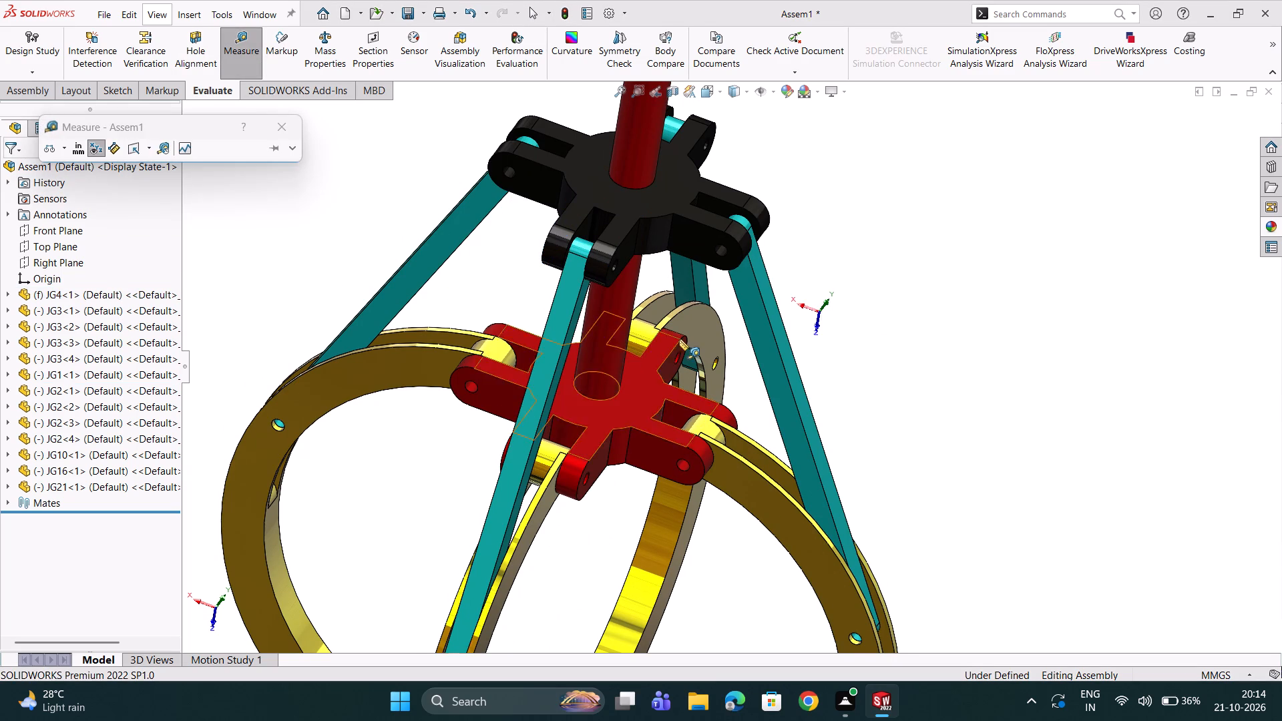
scroll(679, 333, down, 5)
click(576, 170)
scroll(576, 170, up, 4)
middle_drag(555, 193, 626, 240)
click(626, 244)
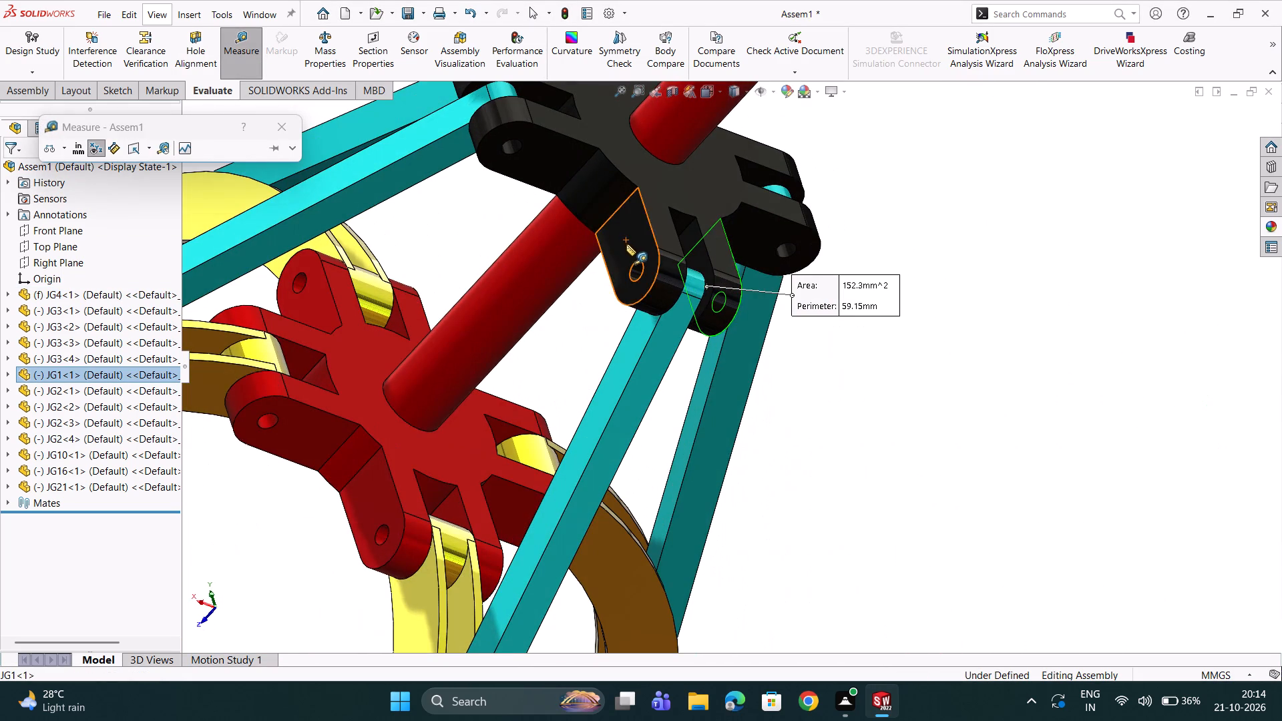
middle_drag(872, 320, 843, 315)
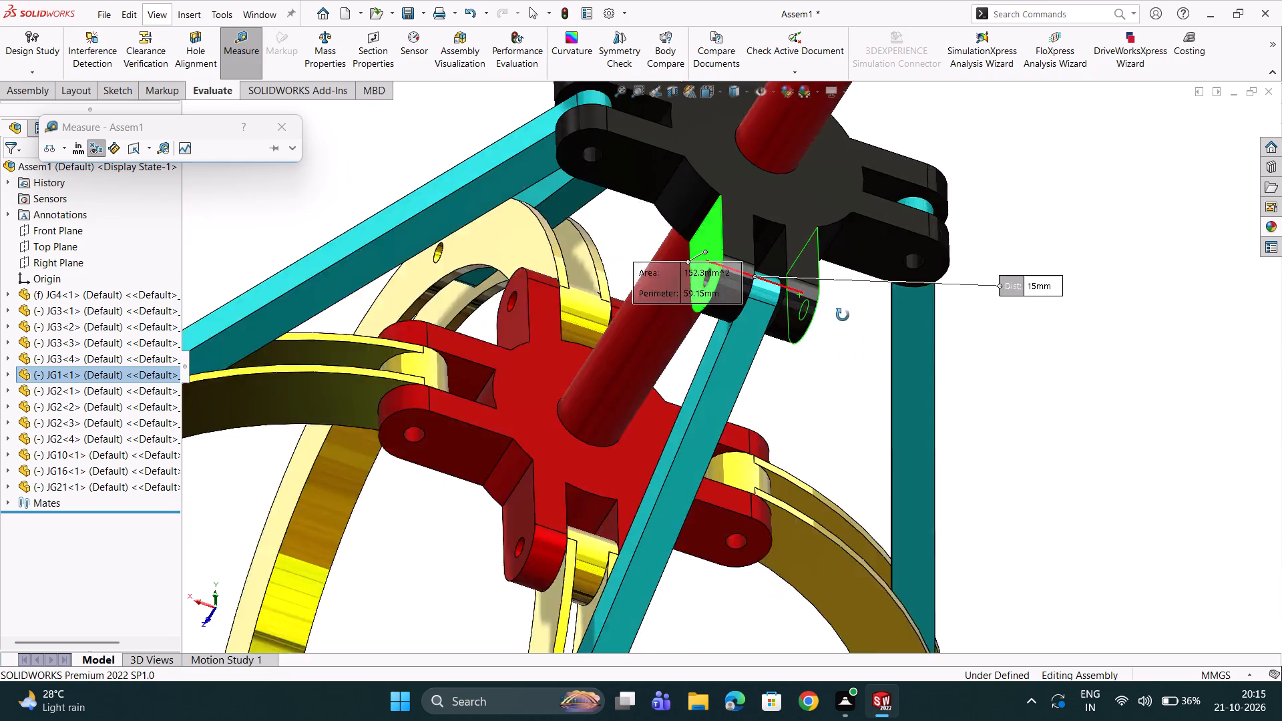
middle_drag(843, 315, 789, 300)
Examine the pin joints on the JG1 hub, JG4 base and JG3 arms against the loose pins, and finish measuring.
scroll(789, 306, up, 4)
scroll(782, 322, down, 3)
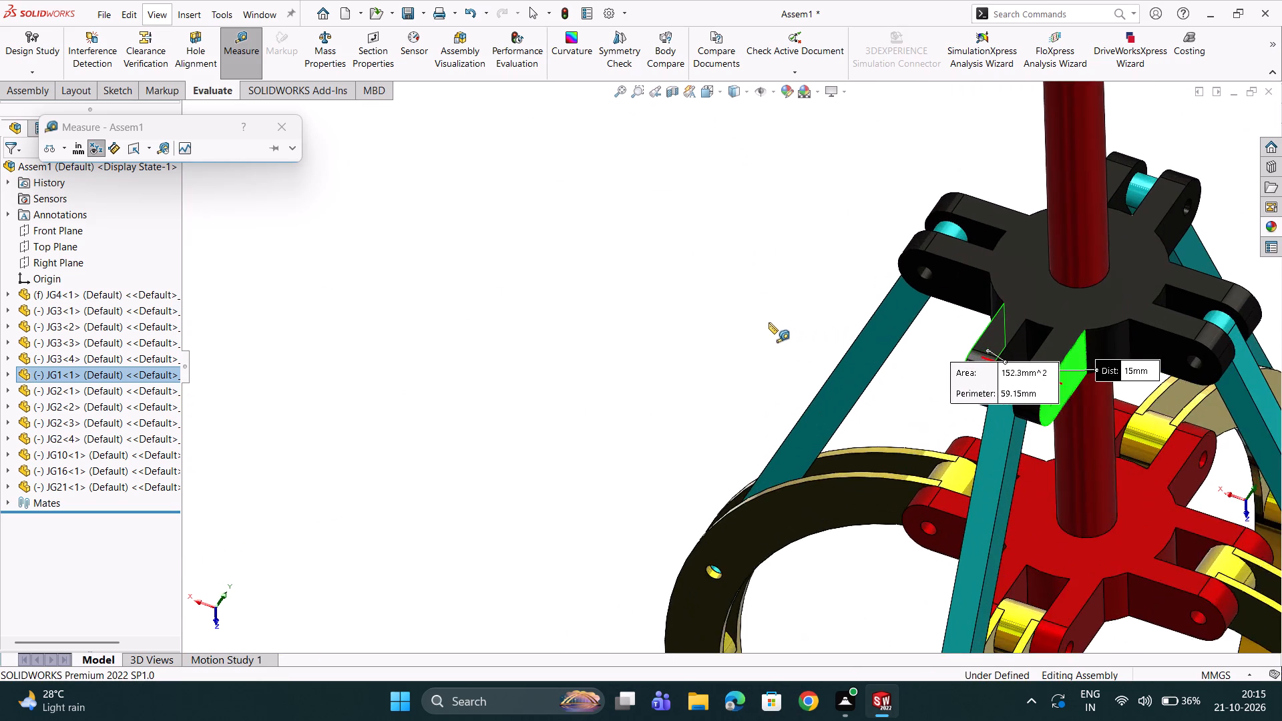
scroll(769, 322, up, 5)
scroll(464, 619, up, 1)
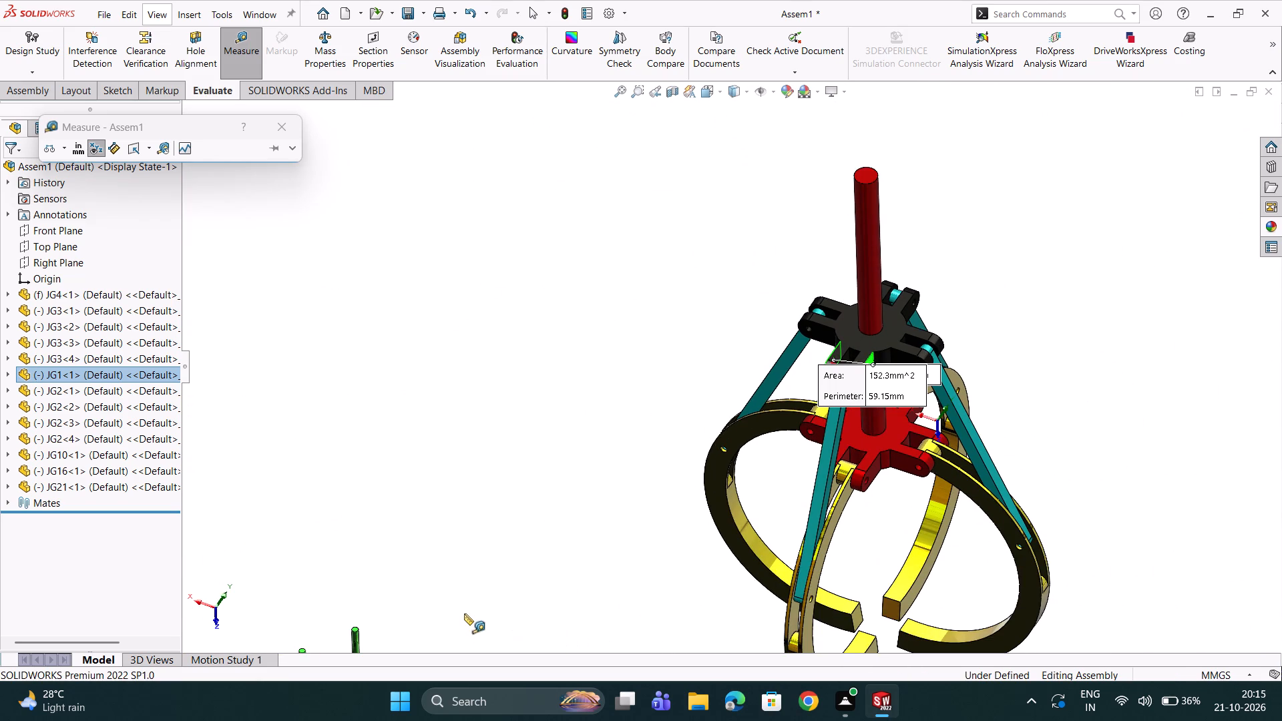
scroll(470, 597, down, 1)
scroll(841, 449, down, 2)
scroll(881, 559, down, 1)
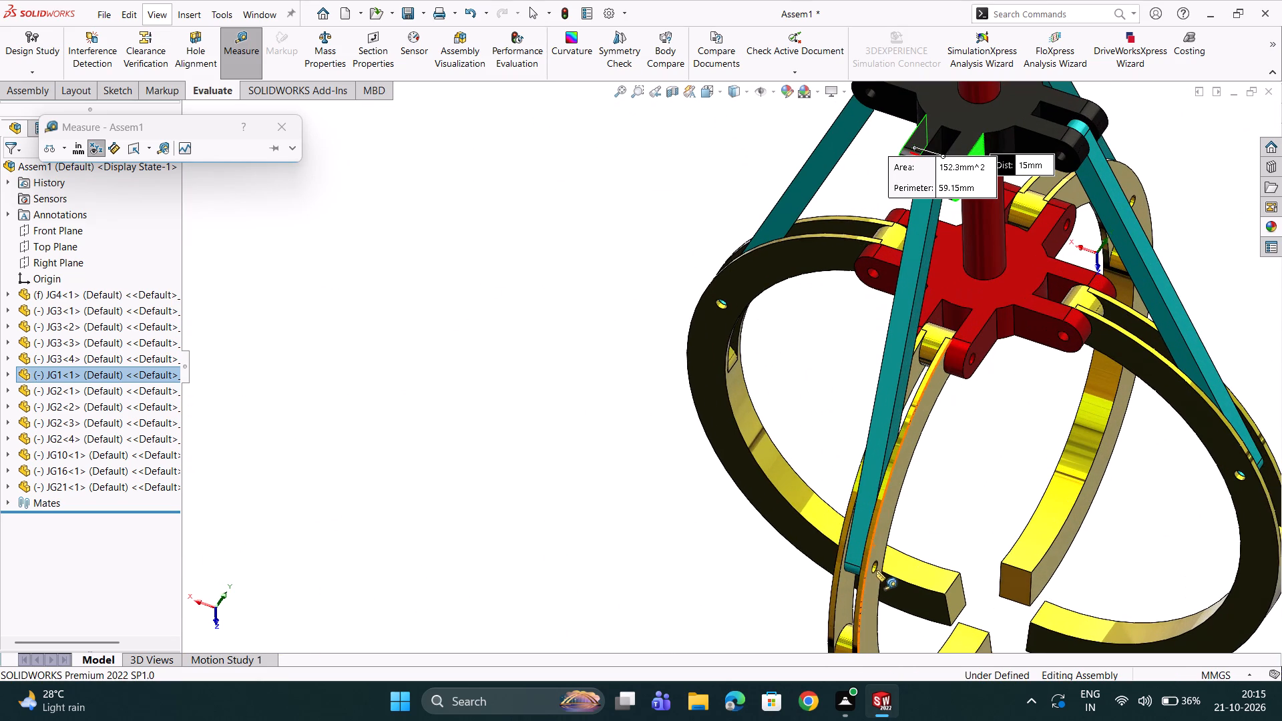
scroll(910, 150, up, 4)
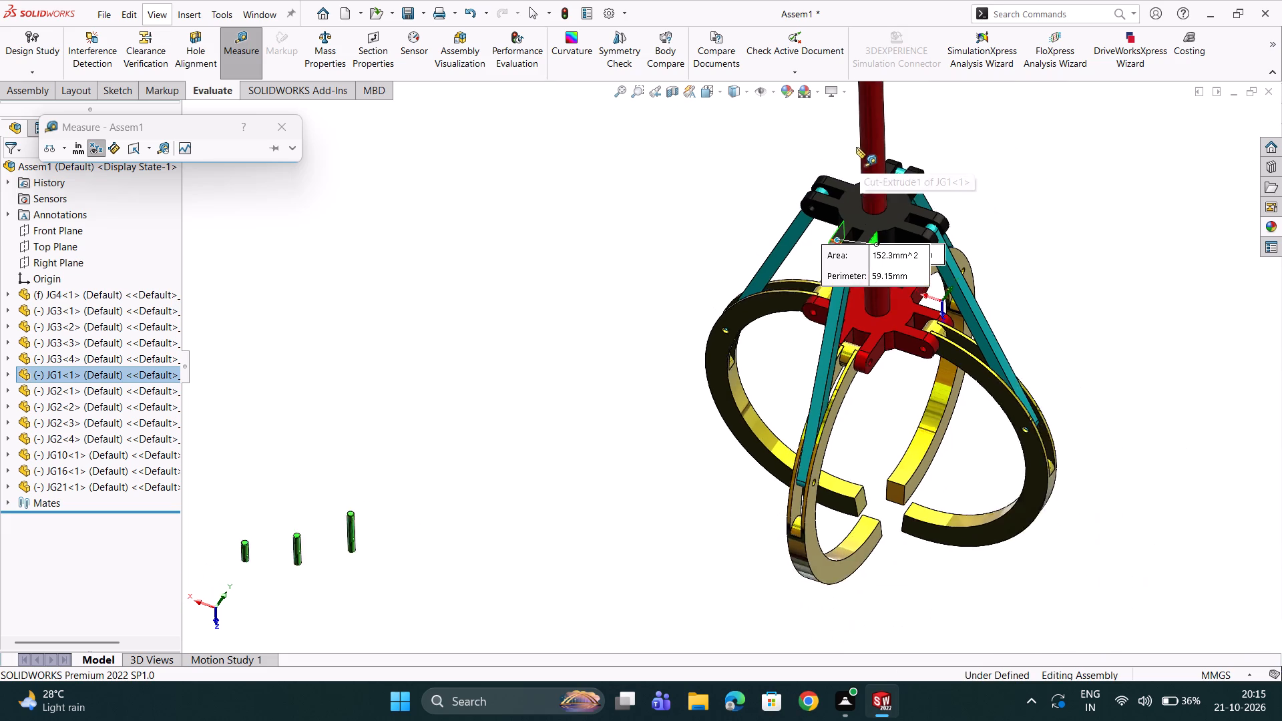
scroll(787, 148, down, 3)
scroll(808, 260, down, 1)
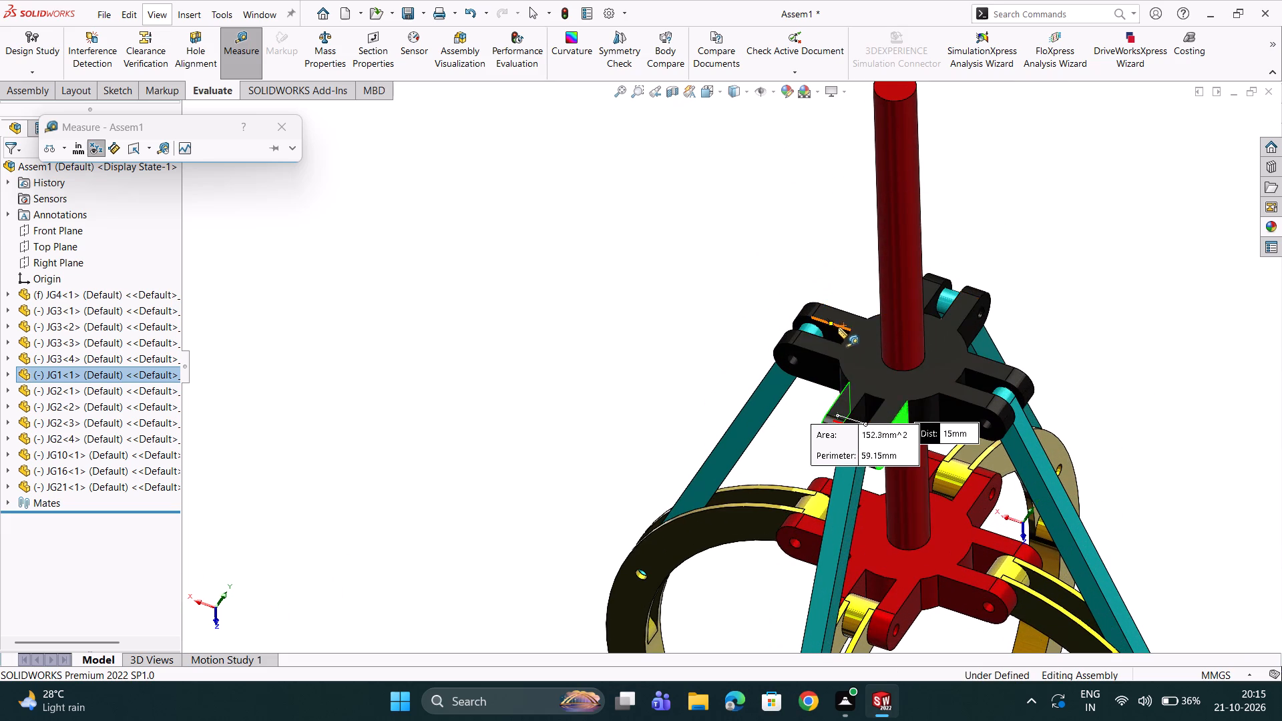
scroll(749, 342, up, 3)
scroll(766, 409, up, 1)
scroll(769, 437, down, 1)
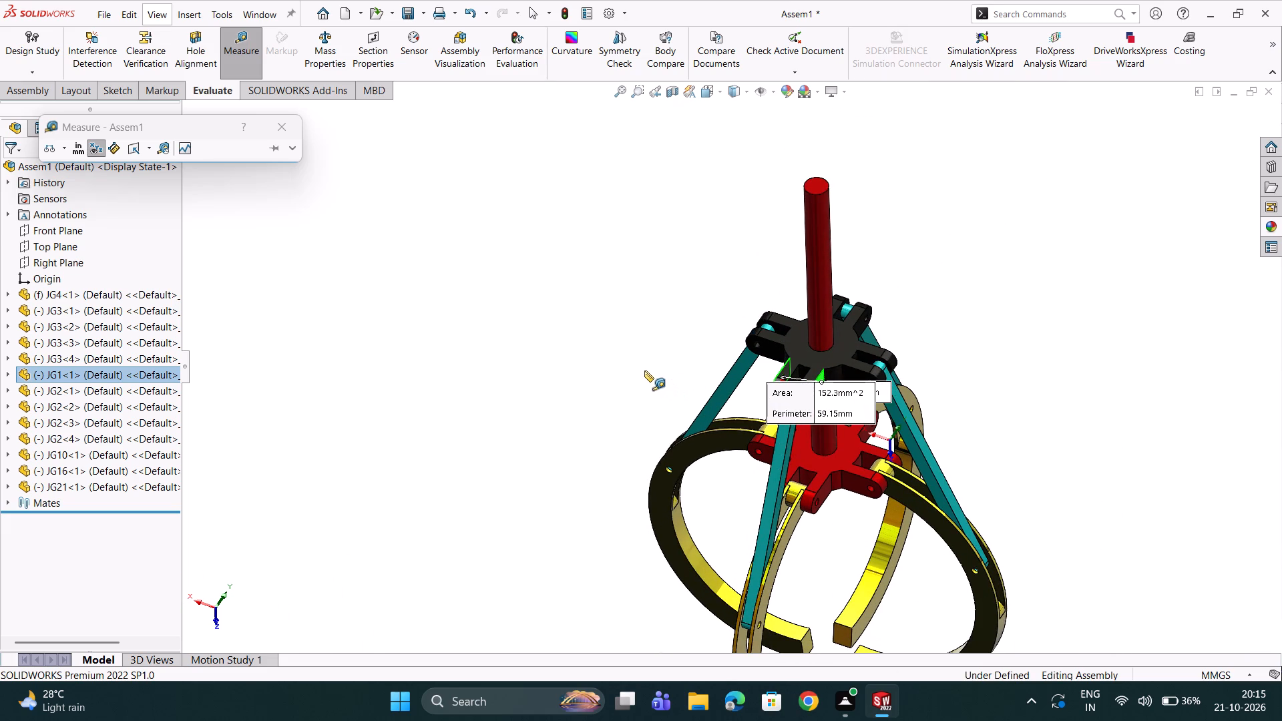
key(Escape)
scroll(648, 427, up, 2)
scroll(675, 411, down, 3)
scroll(606, 507, up, 4)
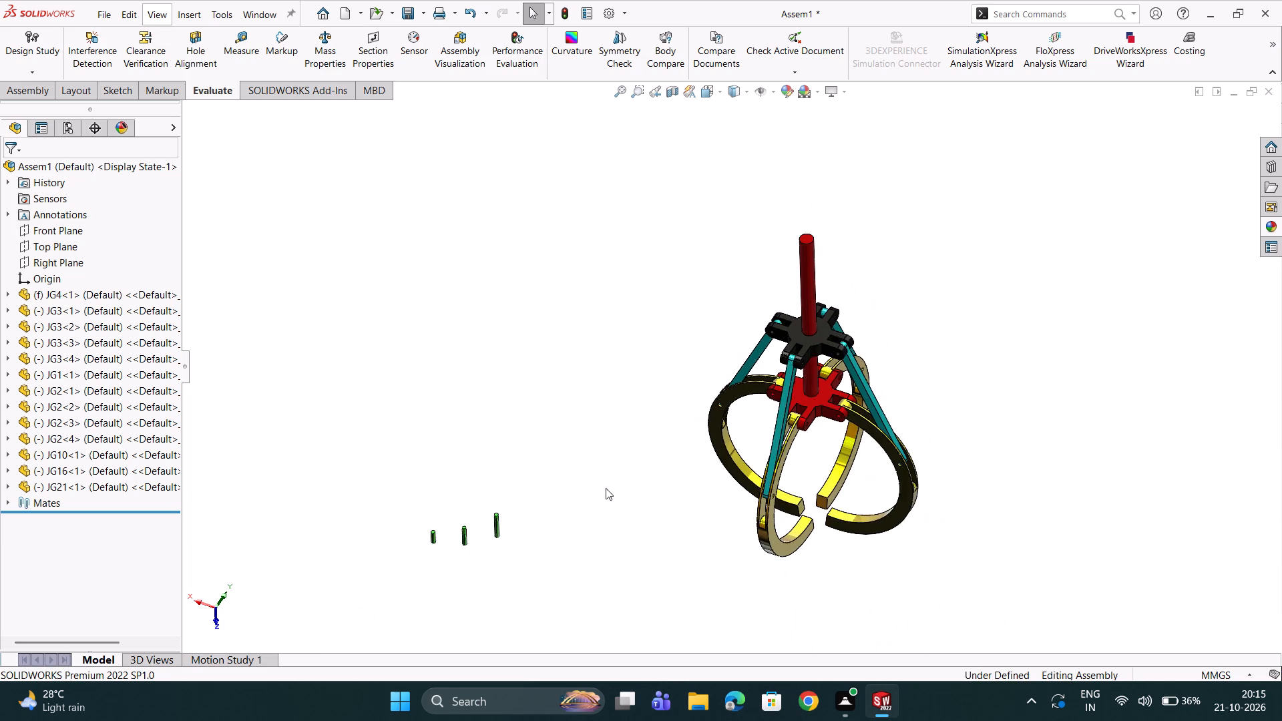
Mate the JG10 pin concentric with the hole in the JG3<2> arm where the teal JG2 link attaches.
scroll(891, 349, down, 2)
scroll(763, 408, down, 1)
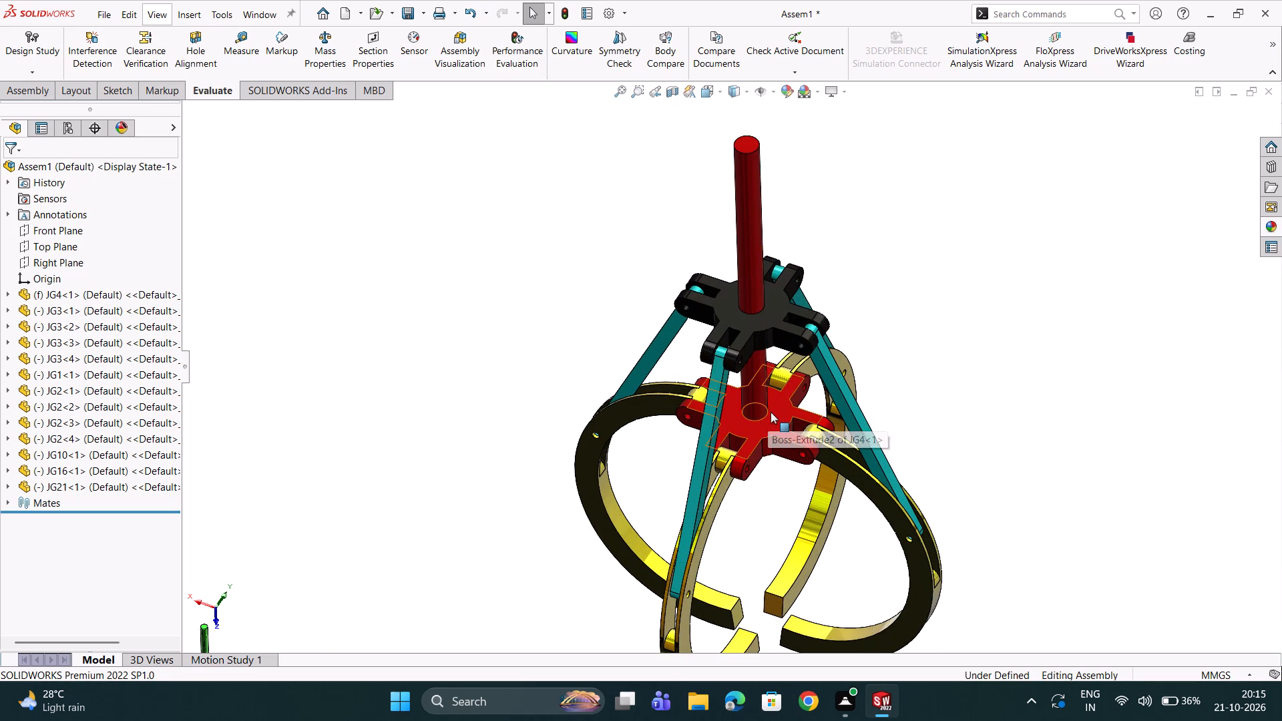
scroll(771, 414, down, 1)
scroll(700, 445, up, 3)
scroll(722, 437, down, 2)
scroll(300, 544, up, 1)
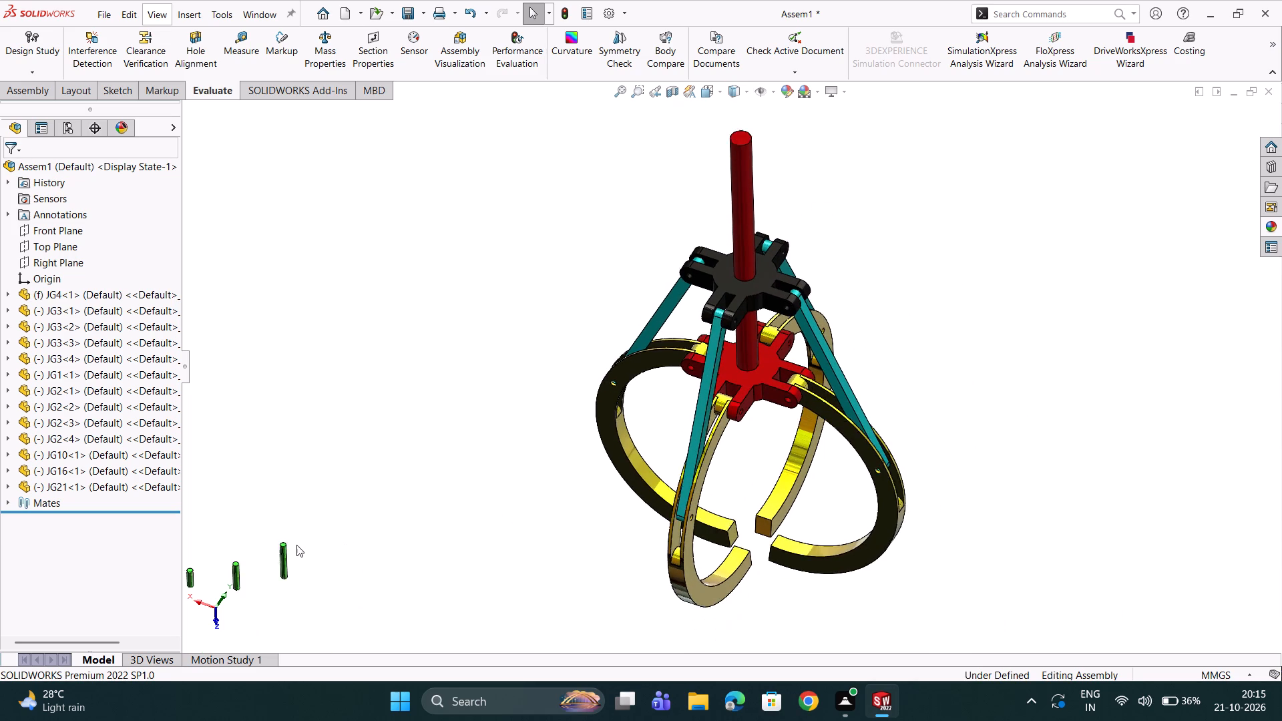
scroll(296, 545, up, 1)
scroll(307, 544, down, 5)
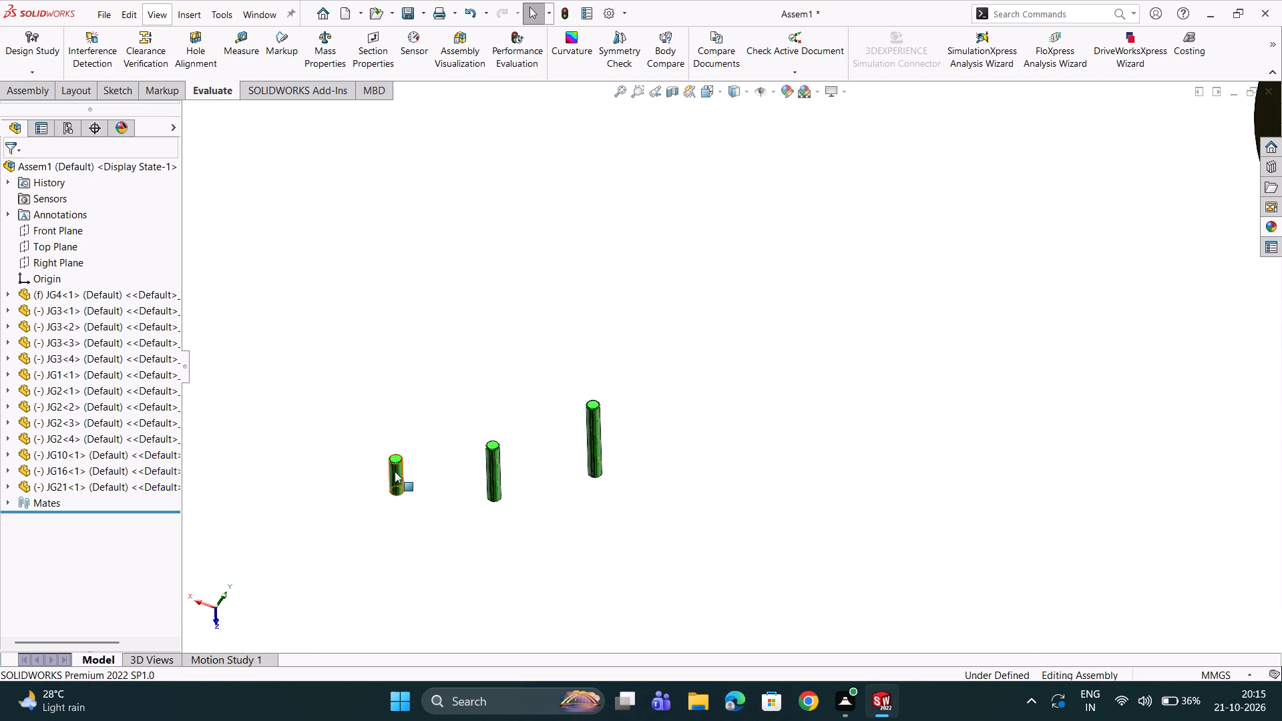
click(389, 474)
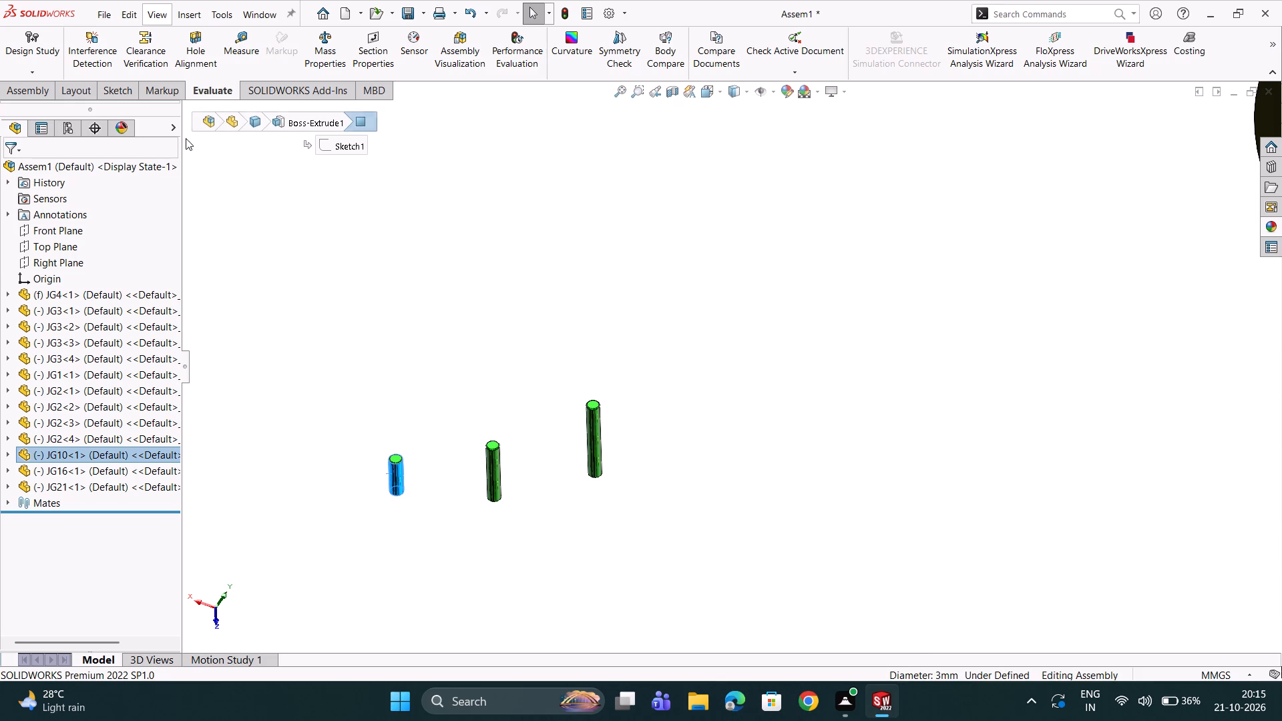
click(36, 93)
click(151, 42)
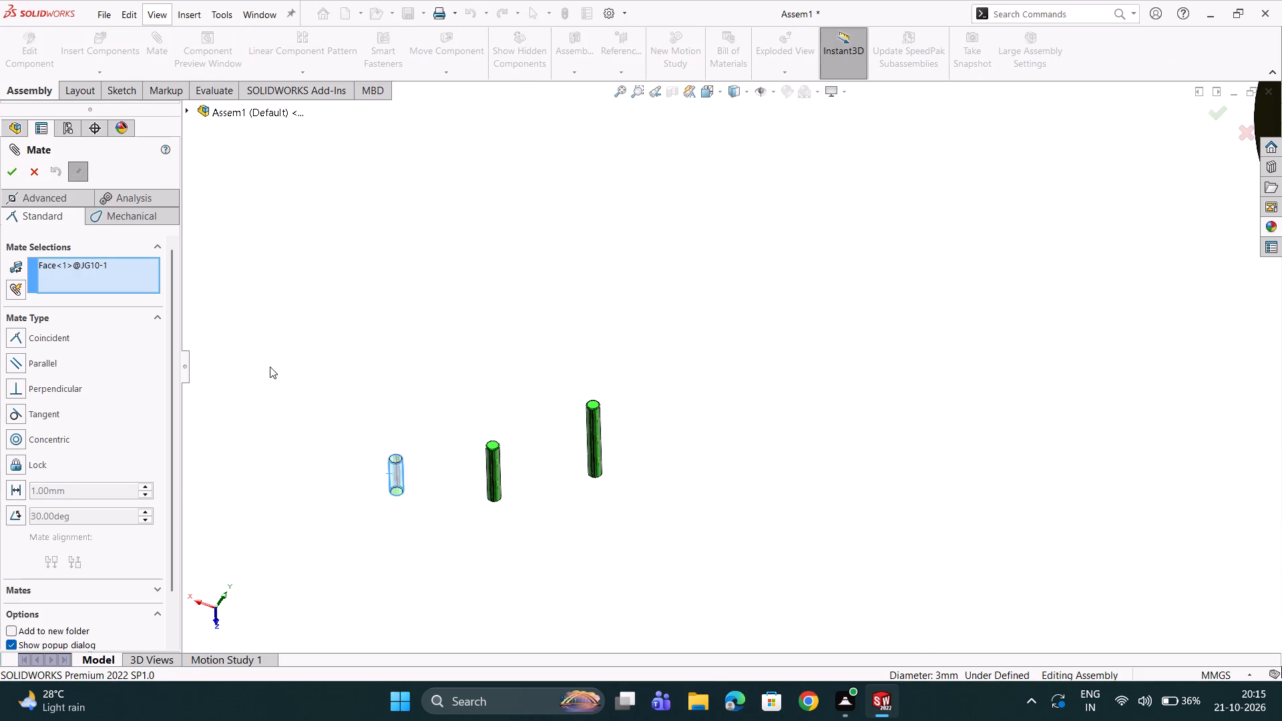
scroll(495, 467, down, 3)
scroll(764, 453, up, 5)
scroll(966, 363, up, 3)
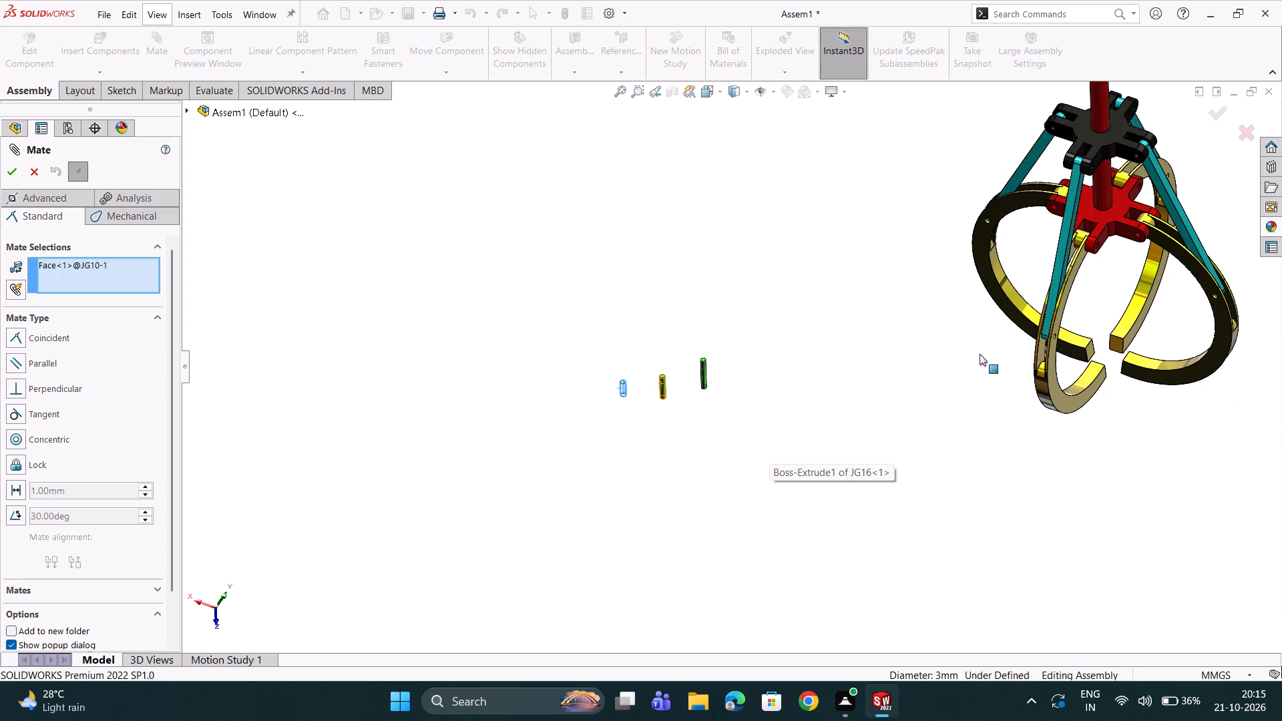
scroll(1042, 272, down, 8)
scroll(791, 305, down, 6)
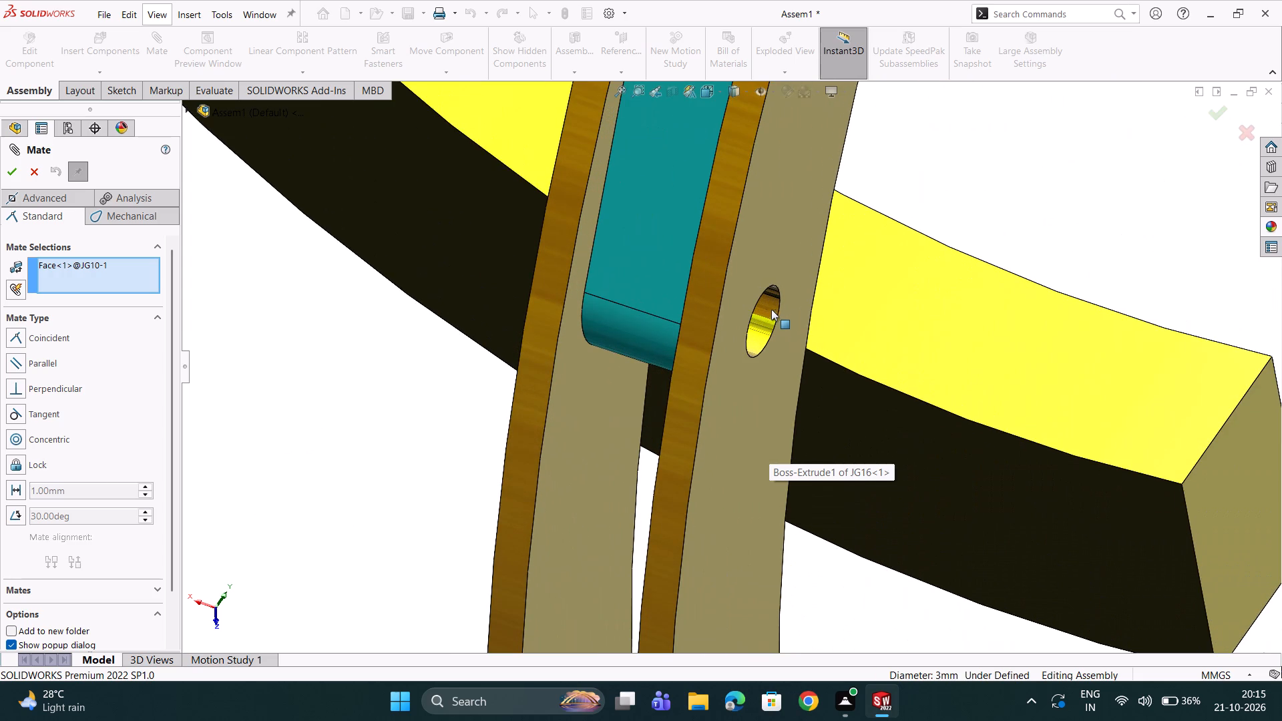
click(765, 310)
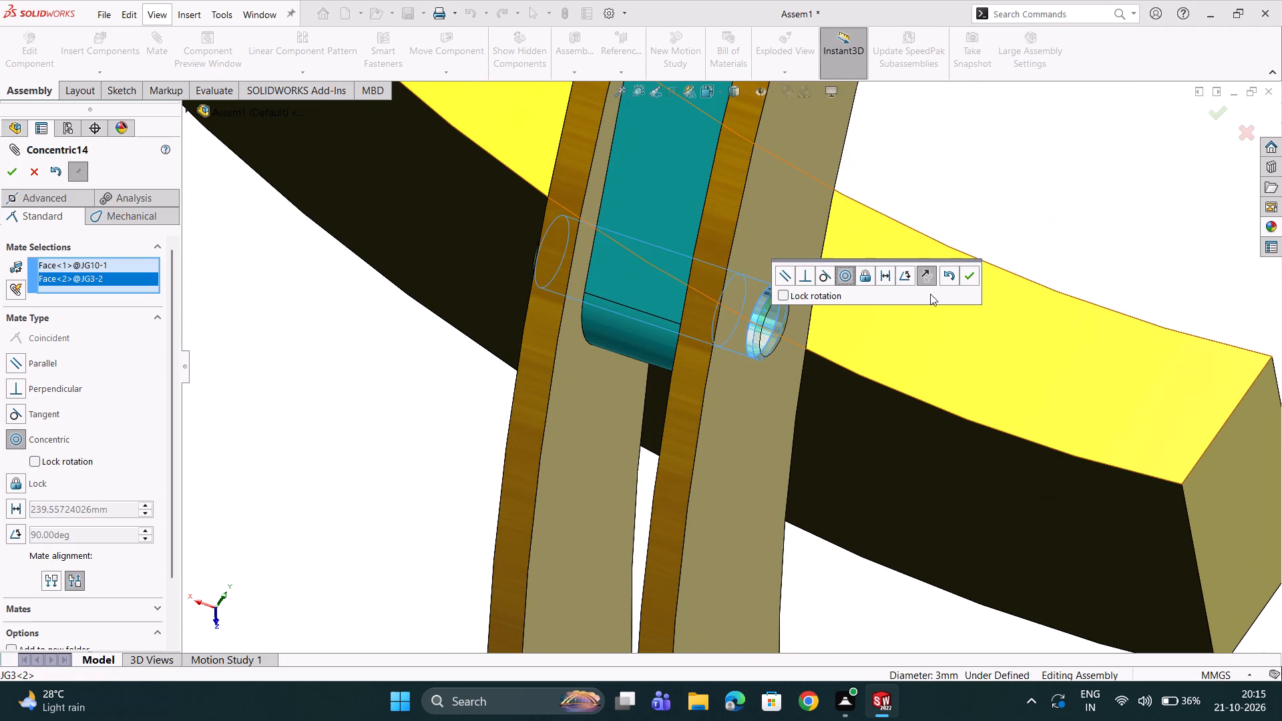
click(962, 274)
Add a centered Width mate between the outer side faces of the JG3<2> arm and the two end faces of the JG10 pin.
scroll(834, 306, down, 3)
scroll(769, 322, up, 4)
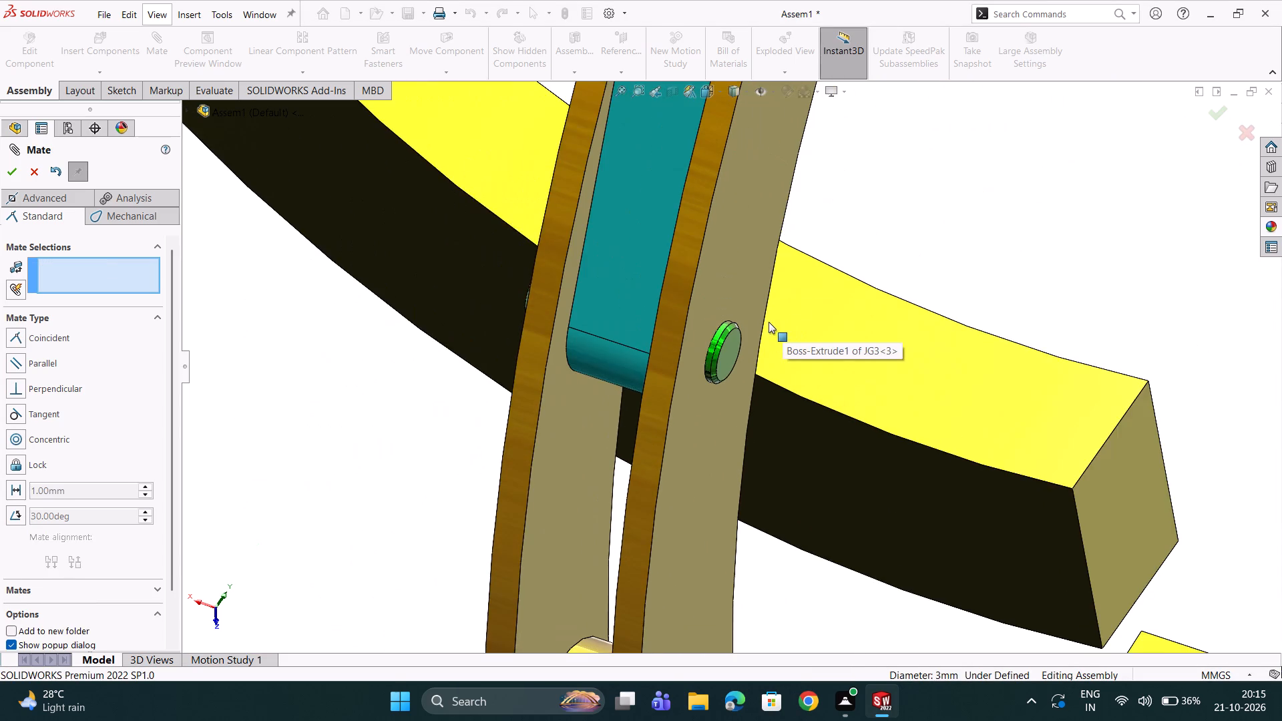
middle_drag(754, 326, 763, 319)
scroll(737, 318, up, 2)
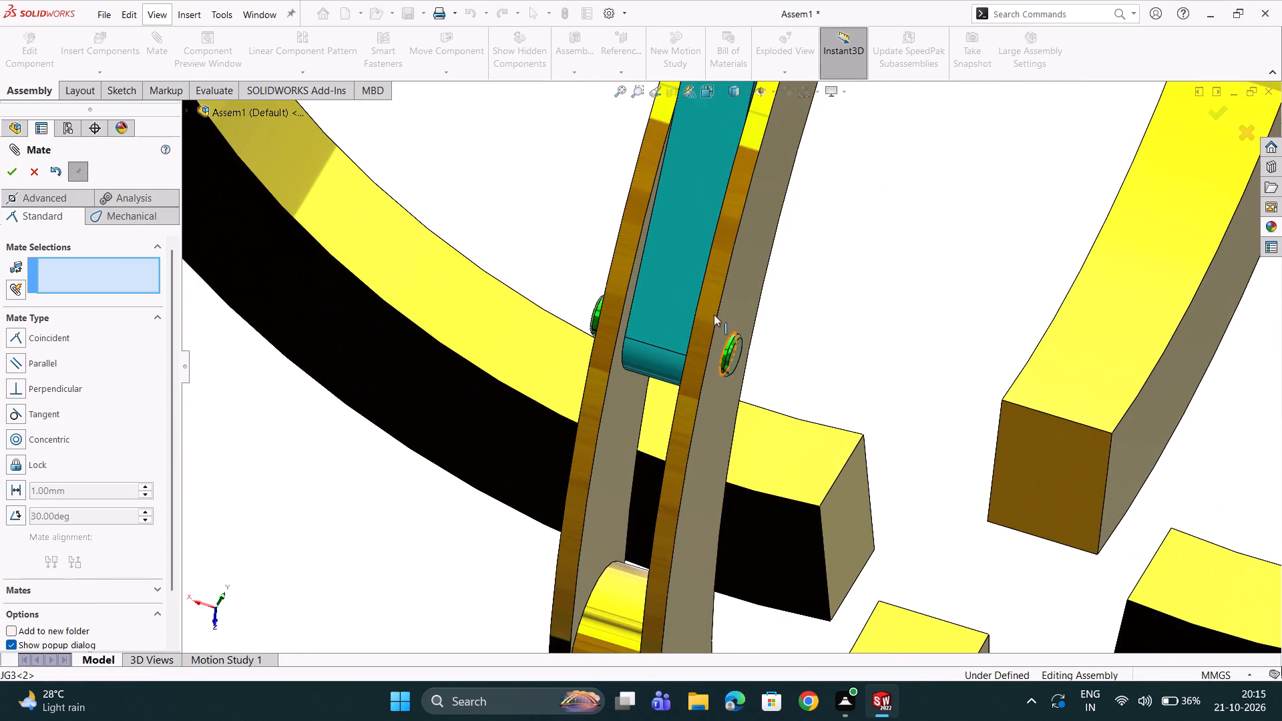
scroll(705, 307, up, 3)
click(51, 198)
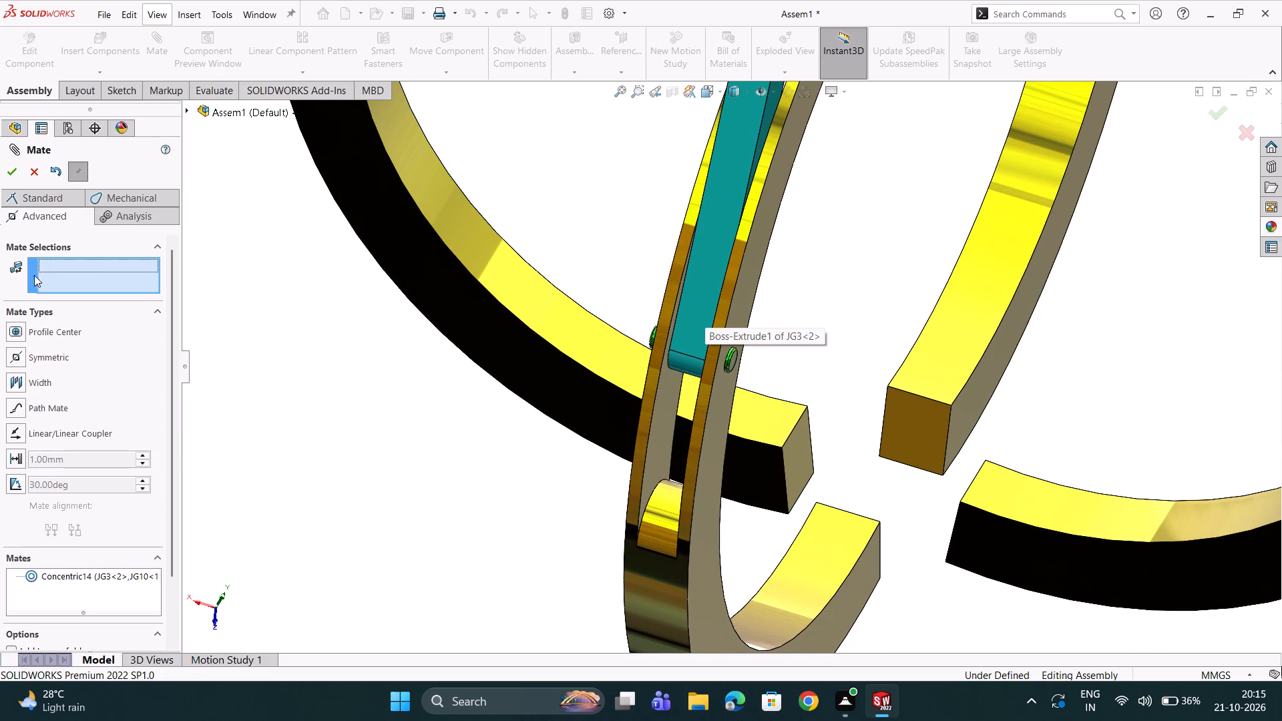
click(17, 379)
scroll(763, 362, down, 2)
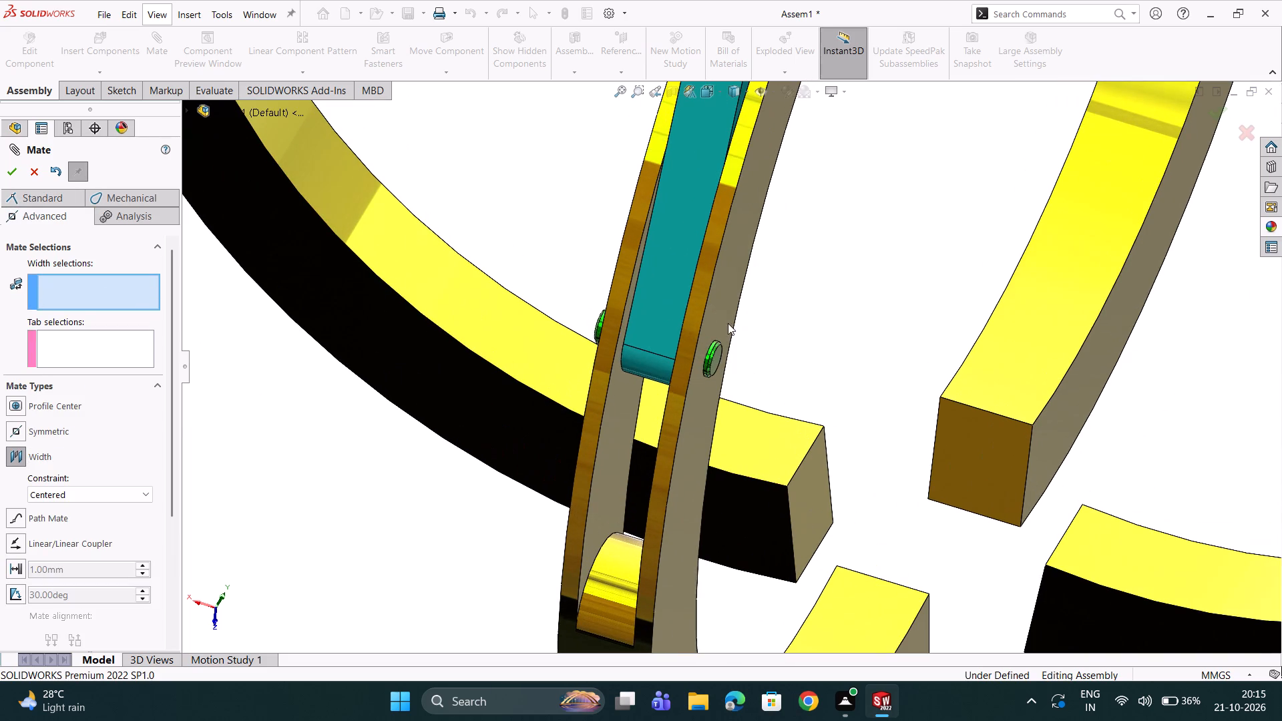
click(712, 312)
scroll(712, 310, down, 1)
middle_drag(712, 310, 726, 313)
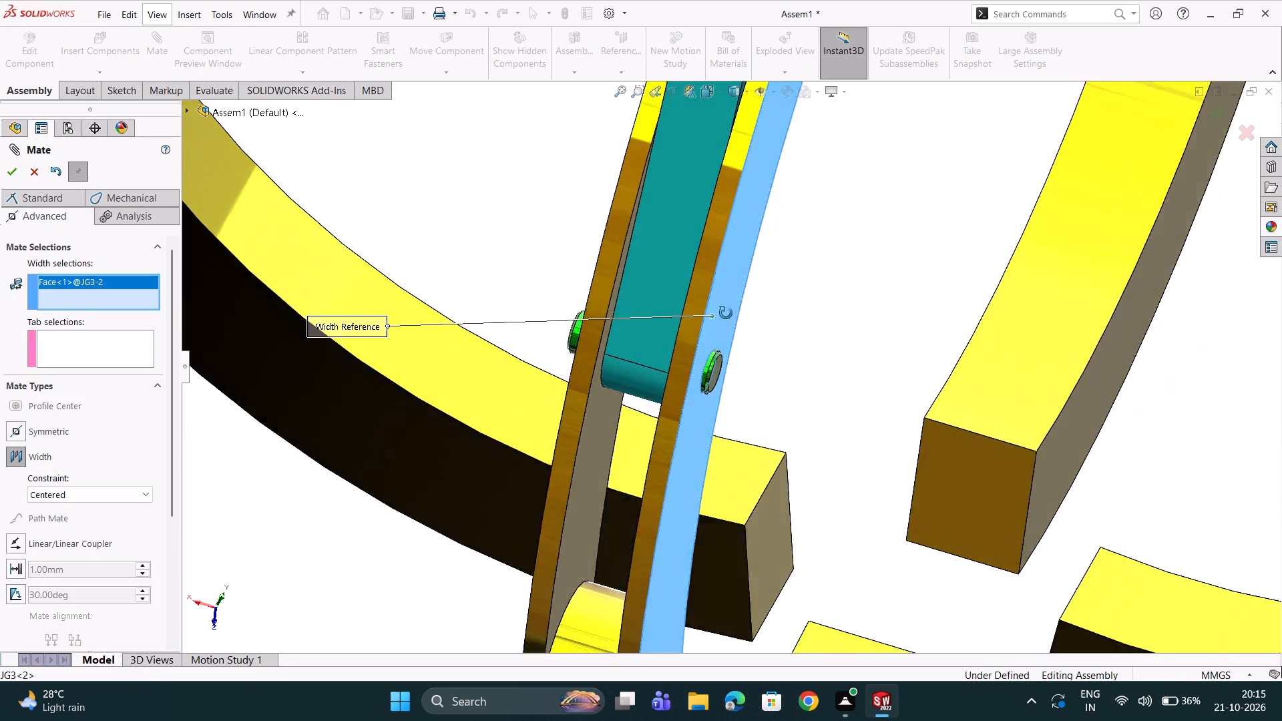
middle_drag(726, 313, 780, 328)
click(590, 290)
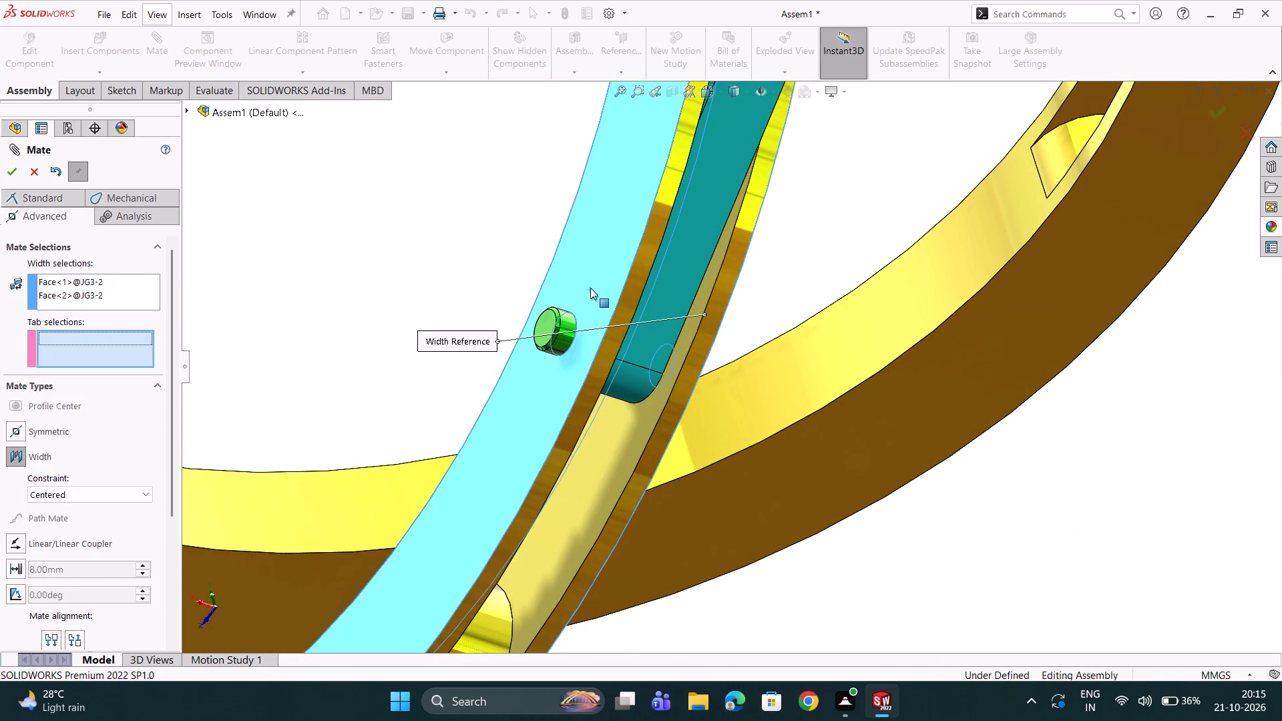
middle_drag(612, 283, 567, 266)
scroll(577, 343, down, 4)
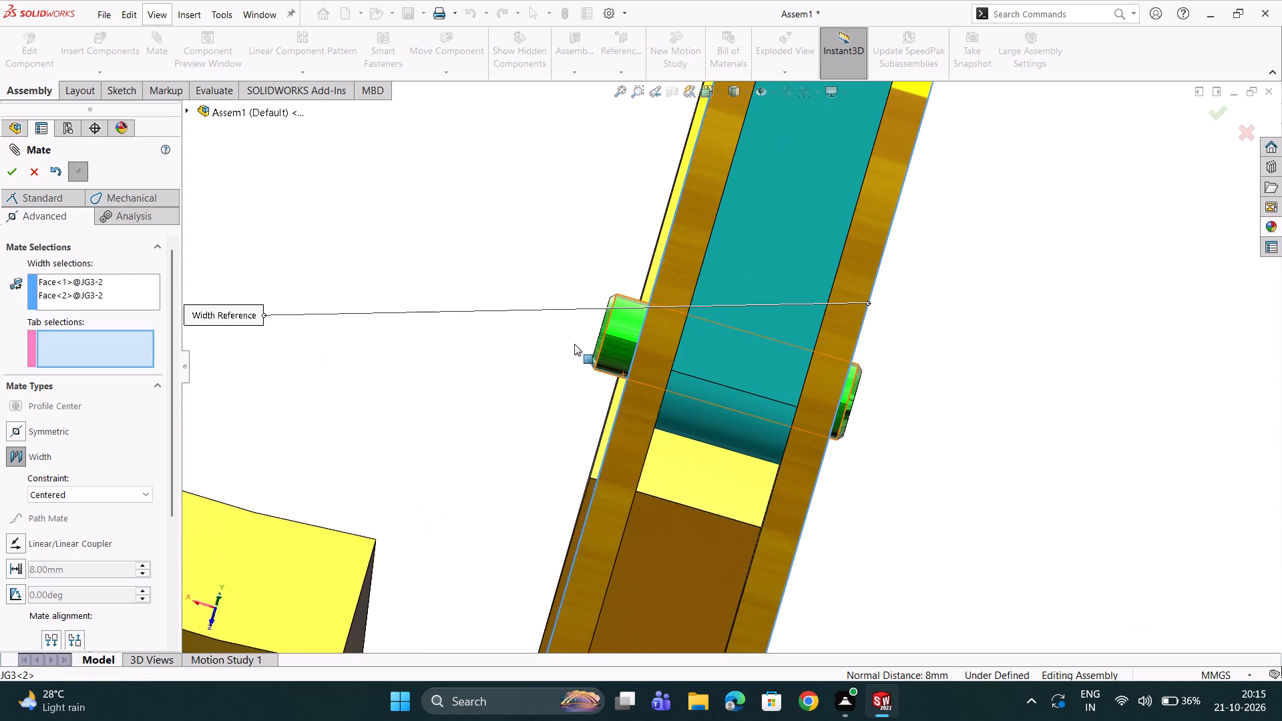
middle_drag(578, 347, 612, 364)
click(591, 333)
middle_drag(604, 330, 588, 328)
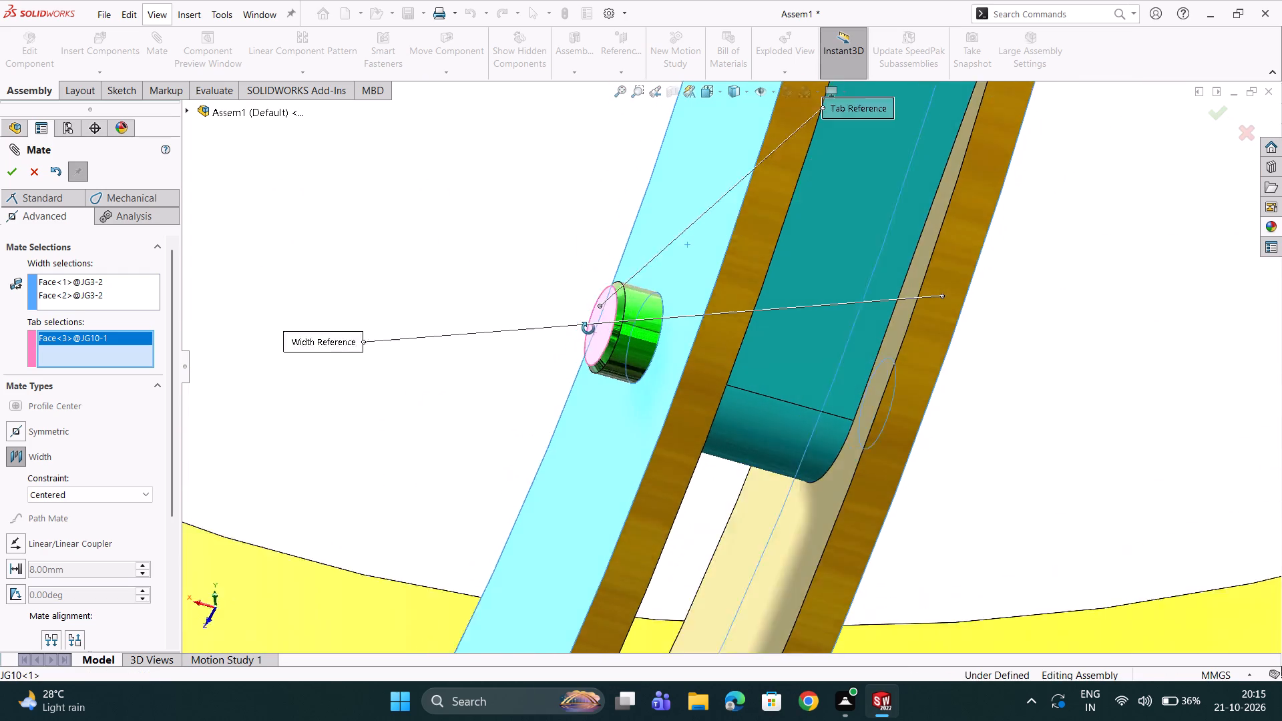
middle_drag(588, 328, 509, 280)
scroll(736, 381, down, 2)
click(895, 389)
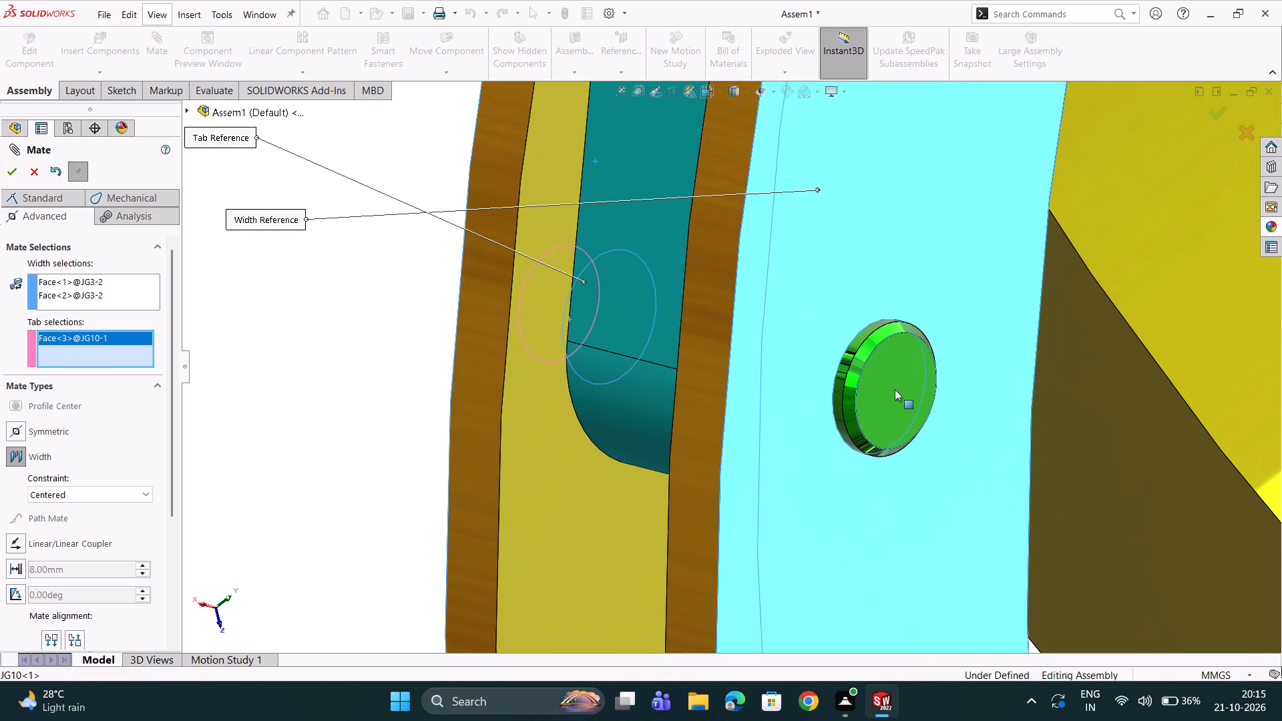
click(9, 170)
Mate the JG16 pin concentric with the hole in the red JG4 lug that holds the arm fitted with the JG10 pin.
scroll(320, 385, up, 6)
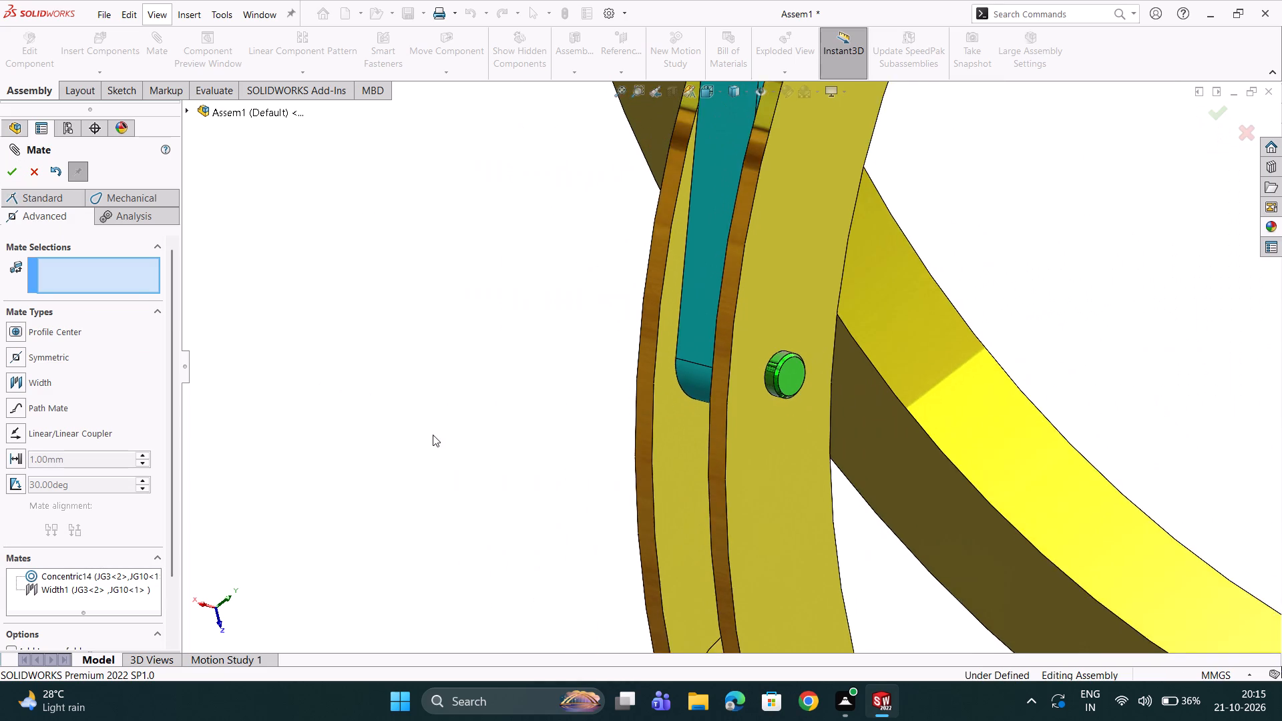
scroll(433, 435, up, 6)
scroll(521, 405, up, 7)
scroll(550, 387, down, 2)
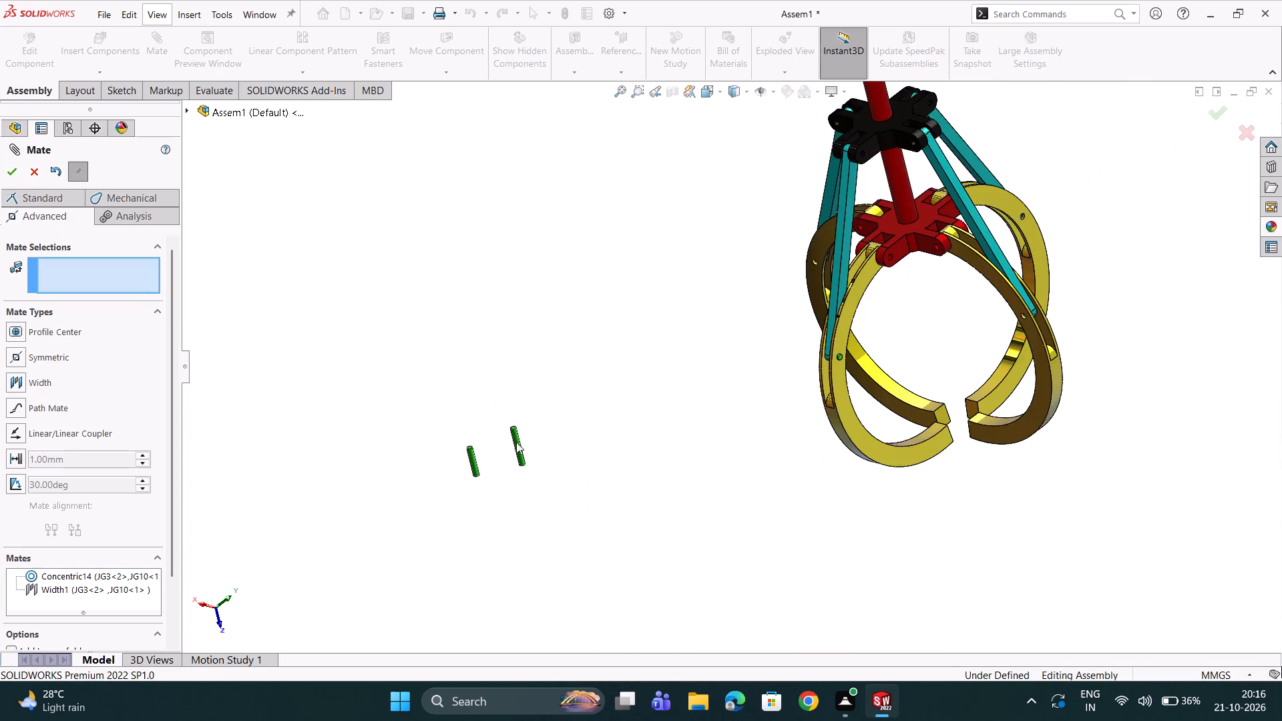
scroll(503, 475, down, 5)
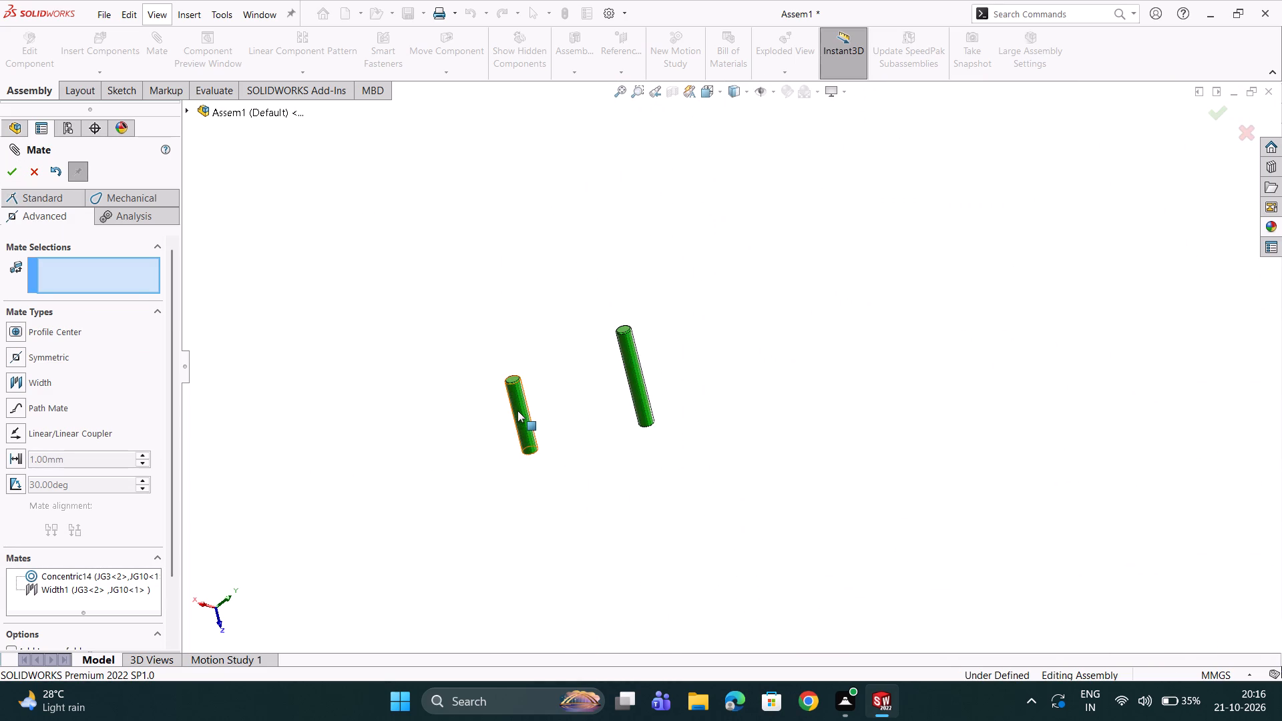
click(517, 411)
scroll(576, 391, up, 9)
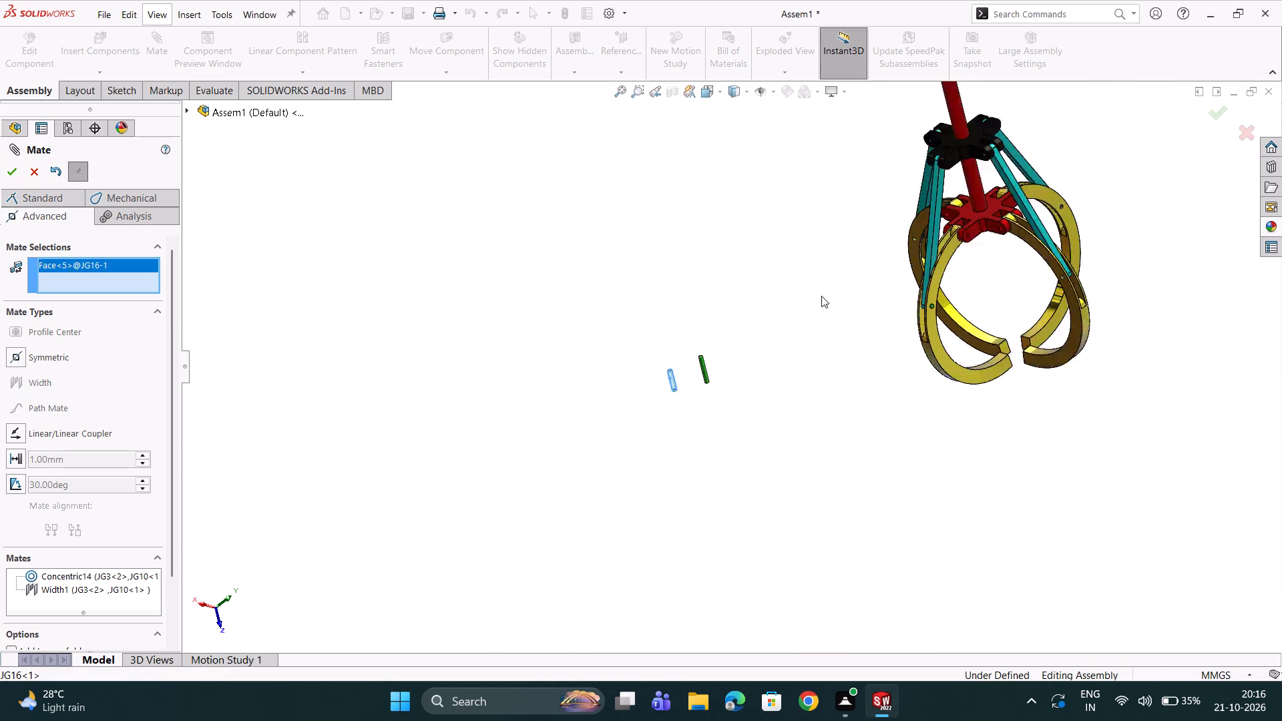
scroll(939, 260, down, 5)
scroll(752, 360, up, 3)
scroll(764, 345, down, 6)
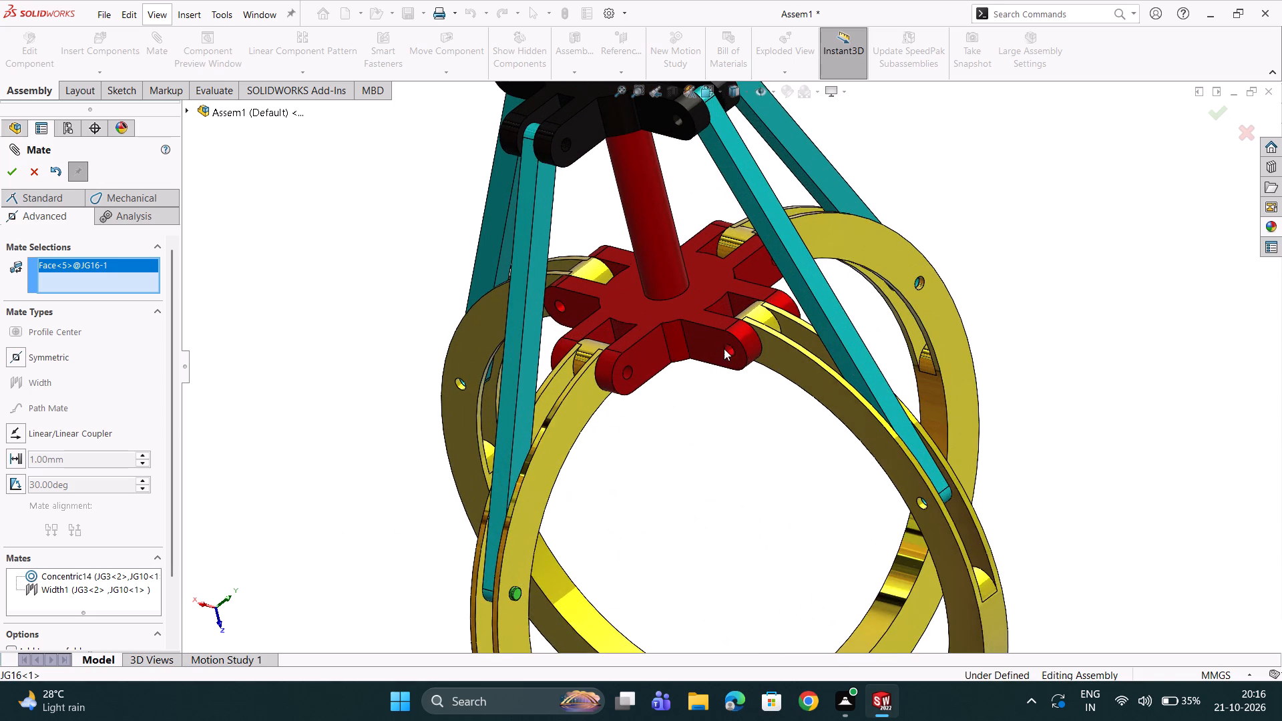
scroll(678, 327, up, 4)
scroll(626, 244, down, 2)
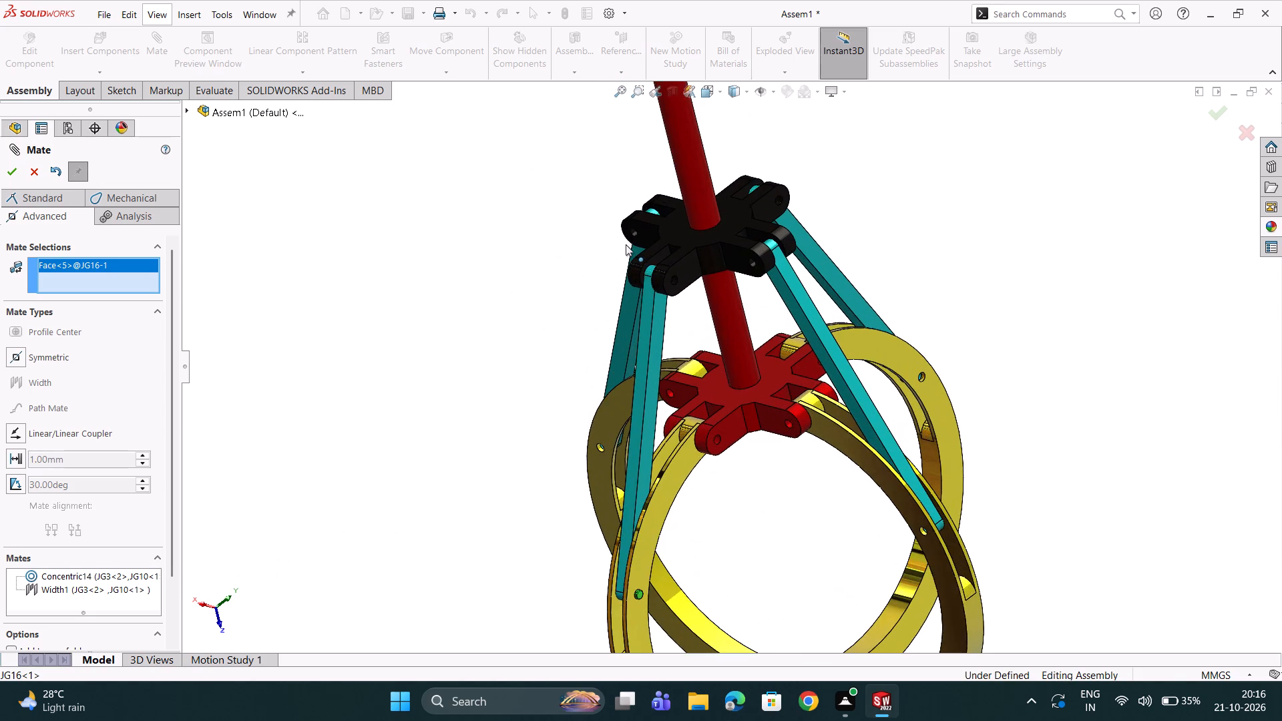
scroll(650, 288, down, 4)
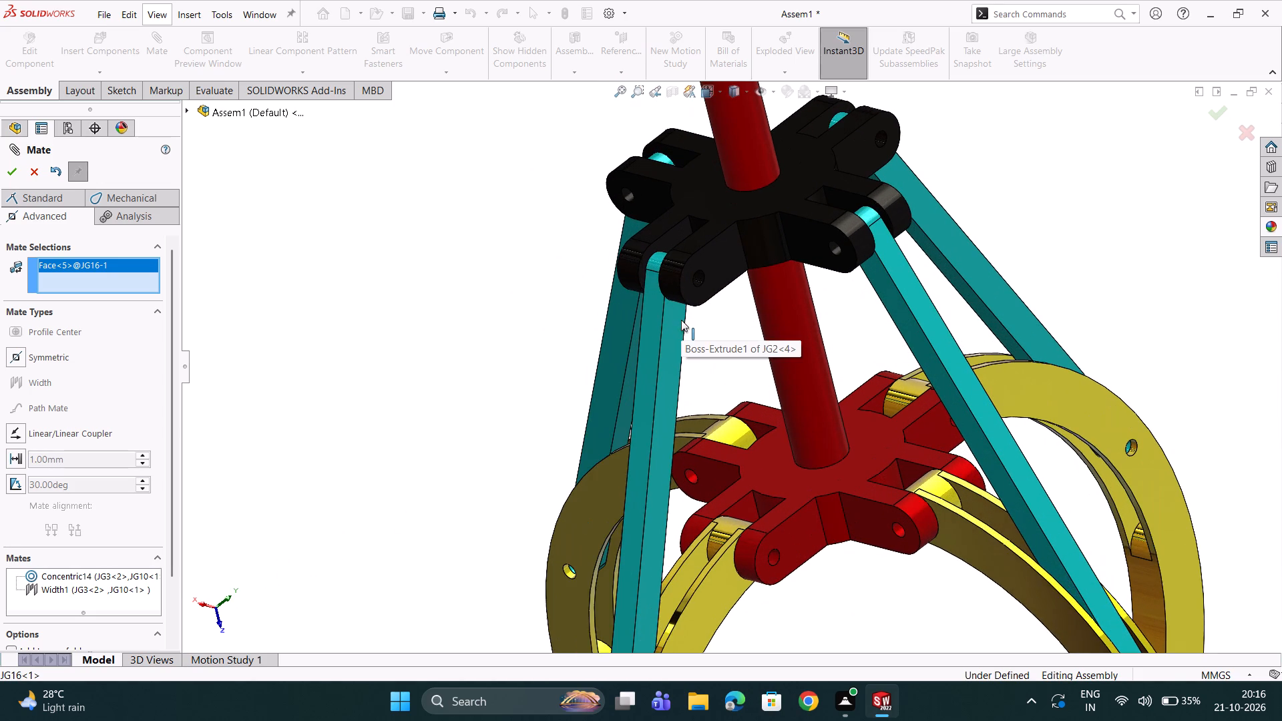
scroll(689, 314, down, 4)
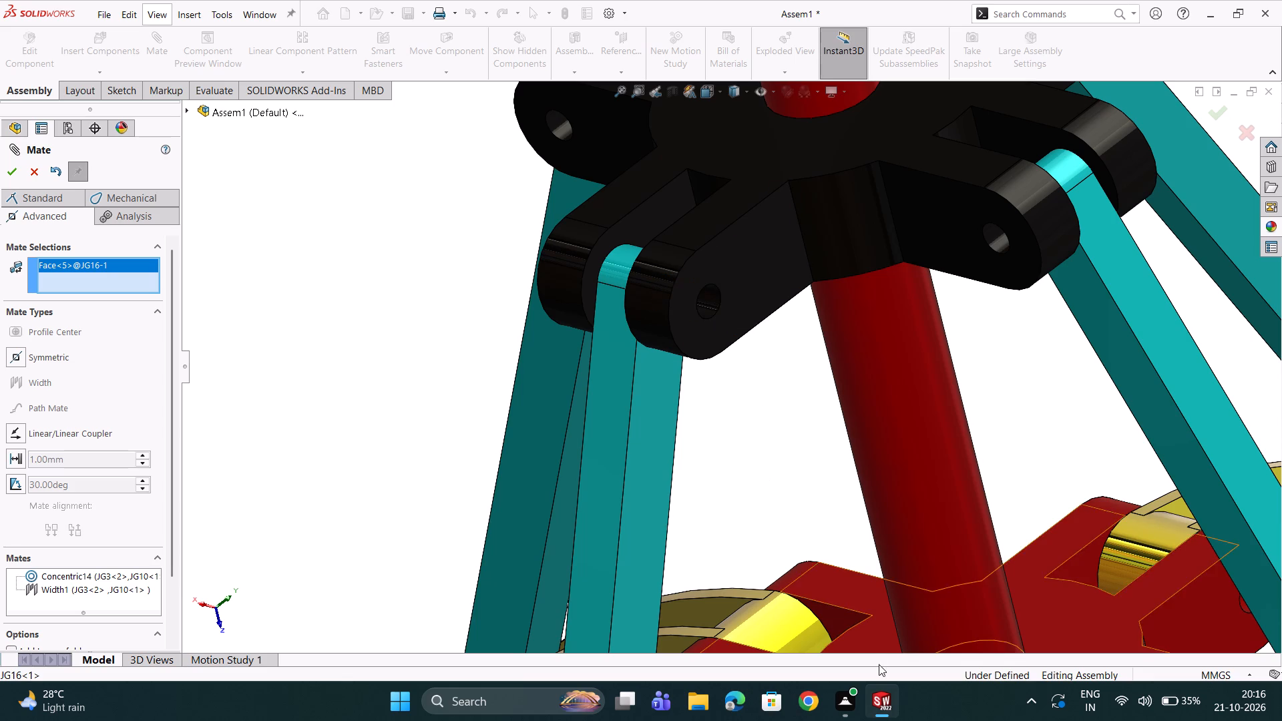
scroll(873, 652, up, 2)
scroll(839, 583, up, 2)
scroll(815, 589, down, 3)
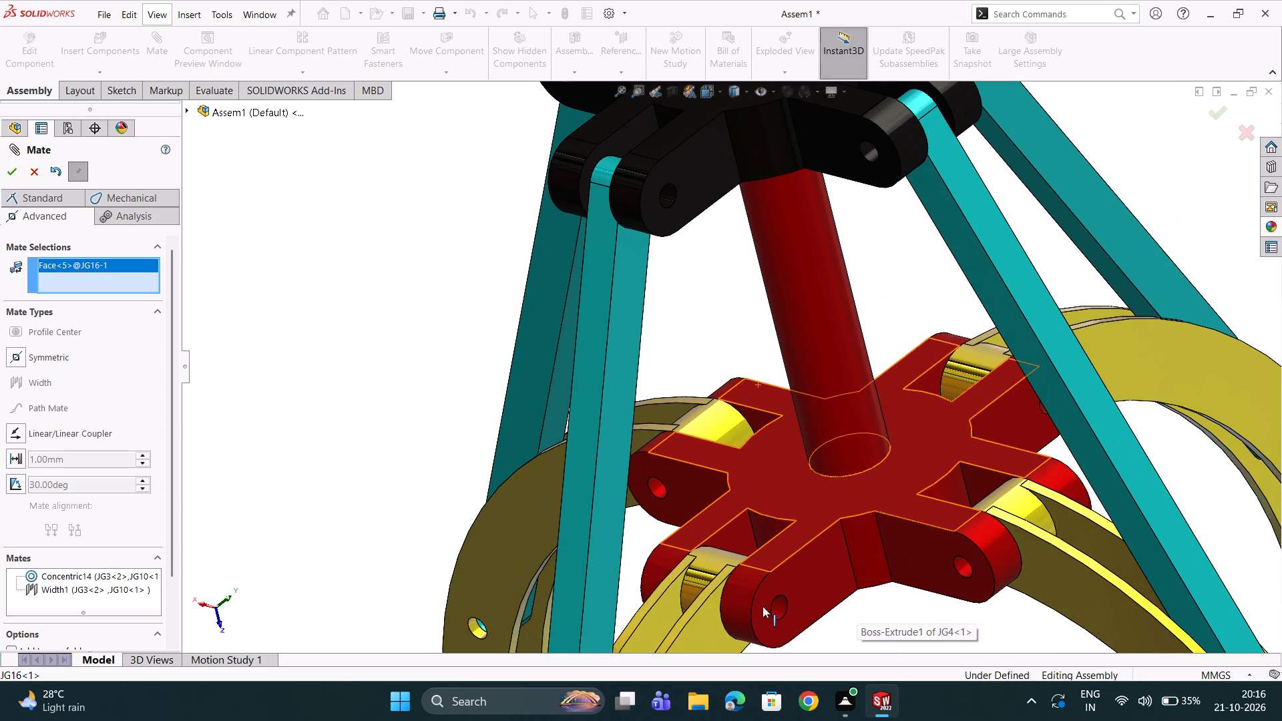
click(767, 595)
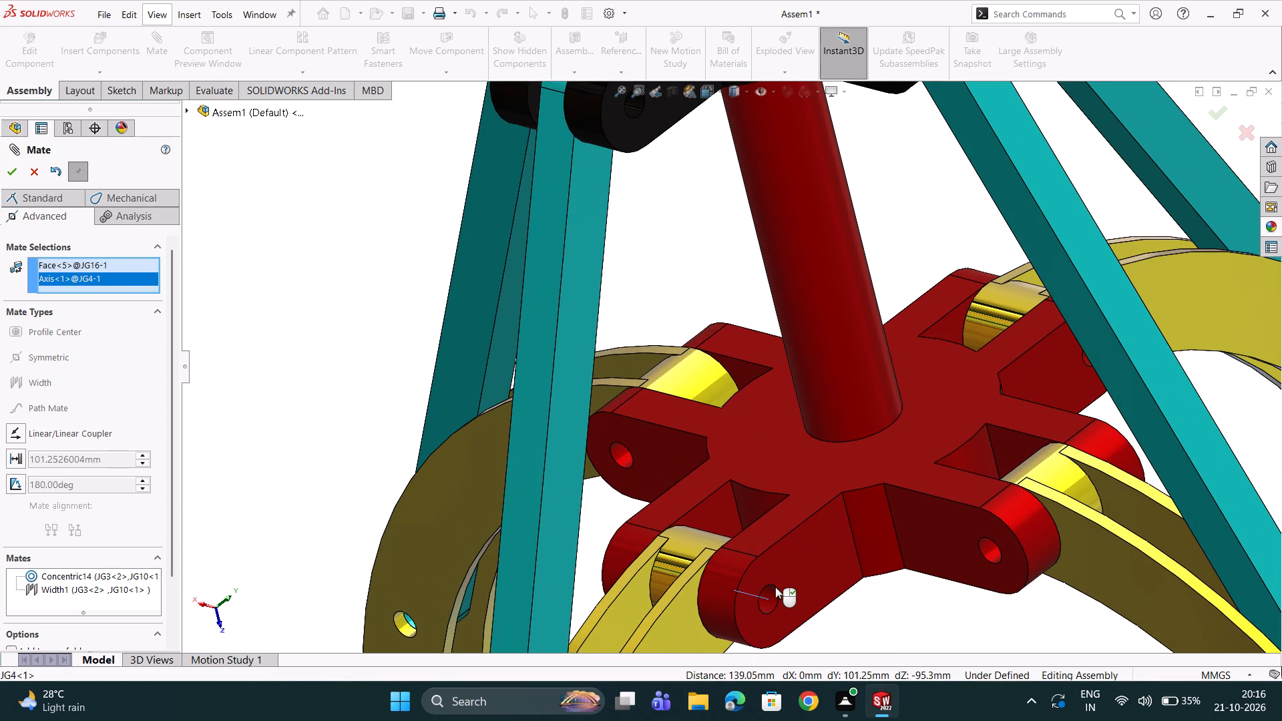
click(772, 594)
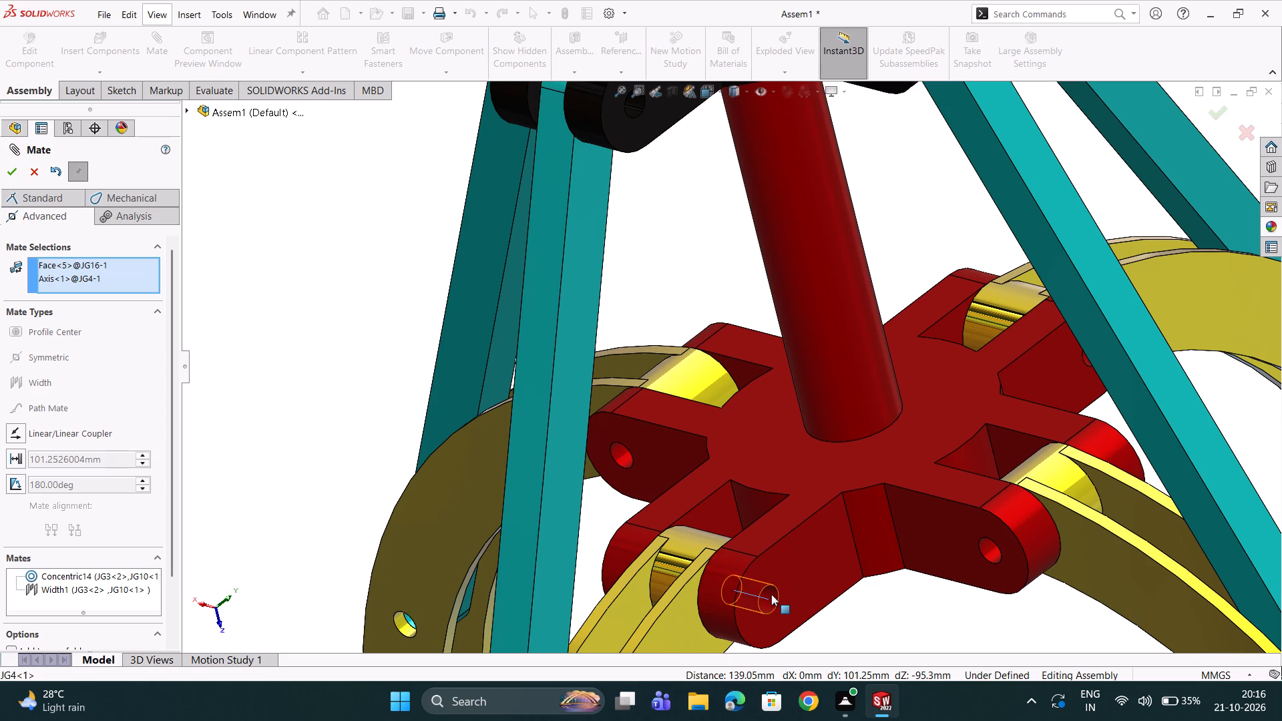
click(771, 593)
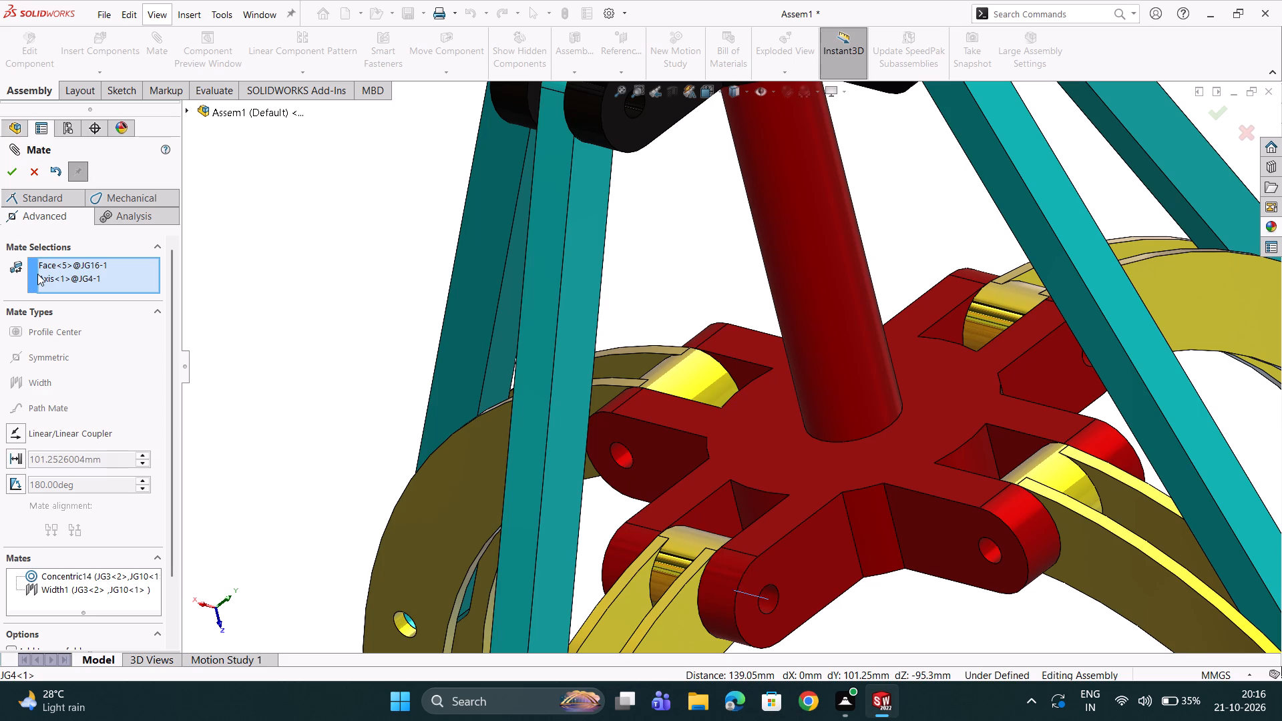
click(37, 274)
click(45, 278)
right_click(46, 278)
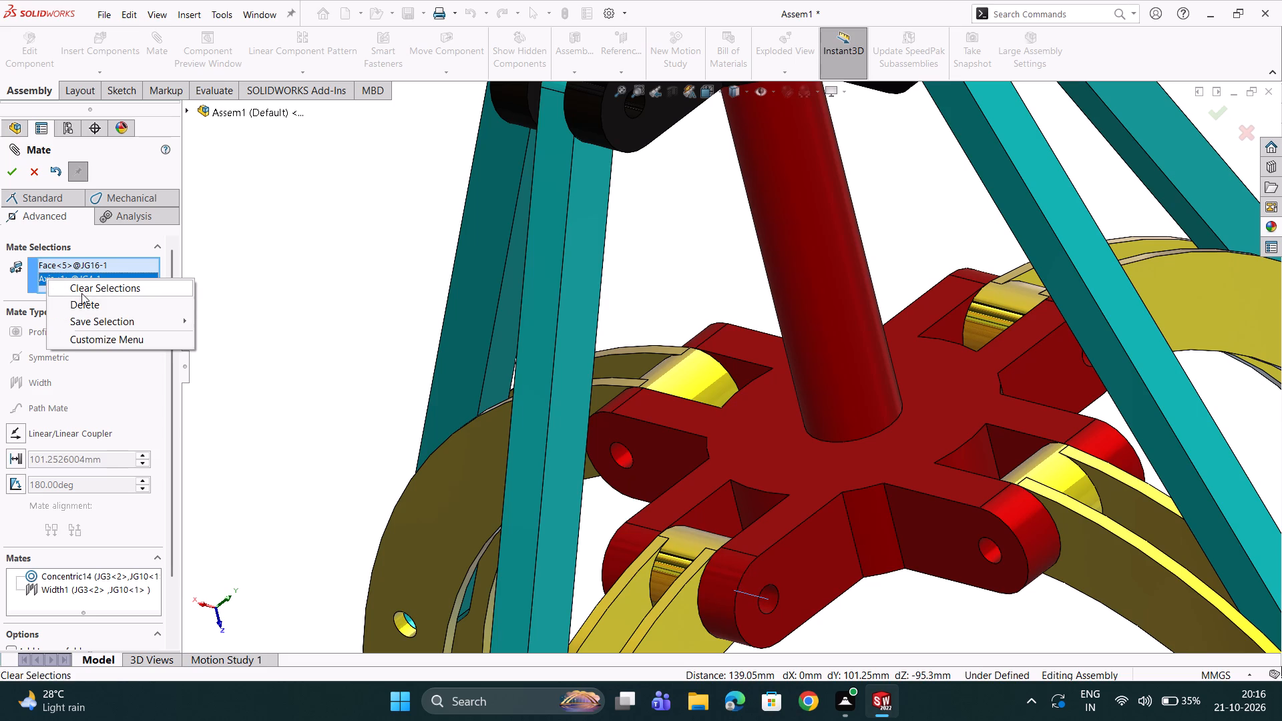
click(80, 302)
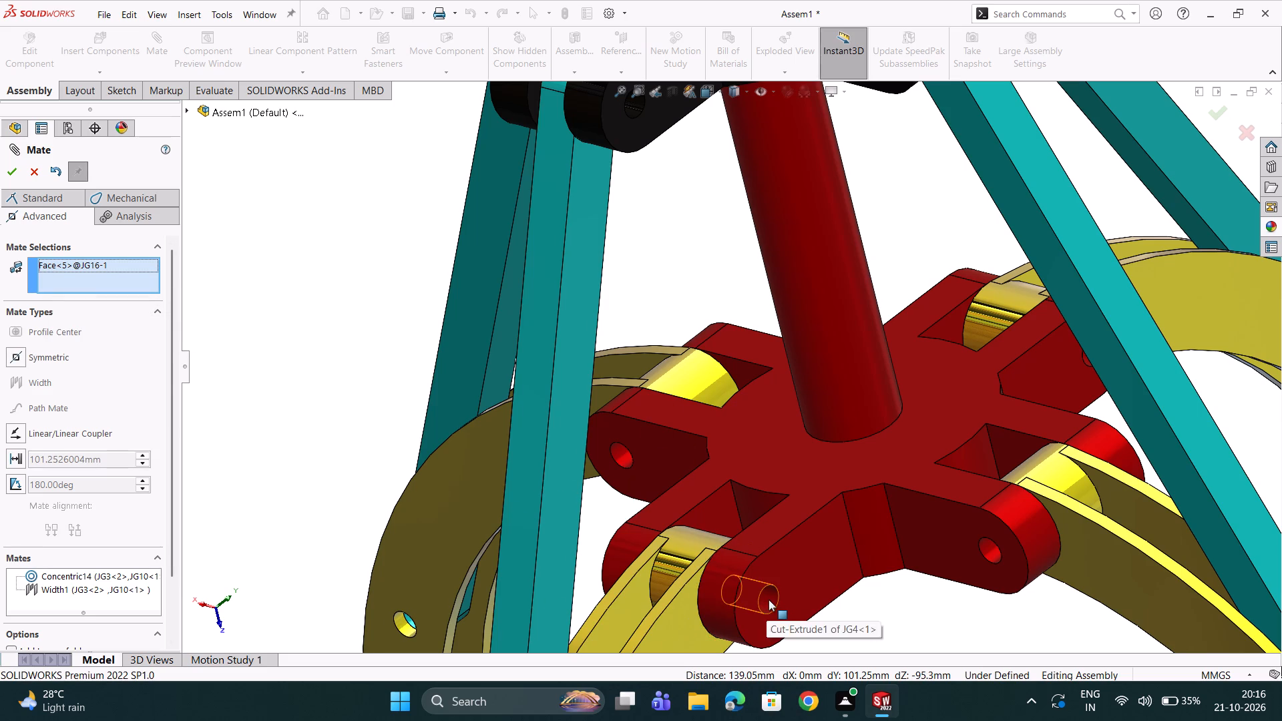
click(769, 599)
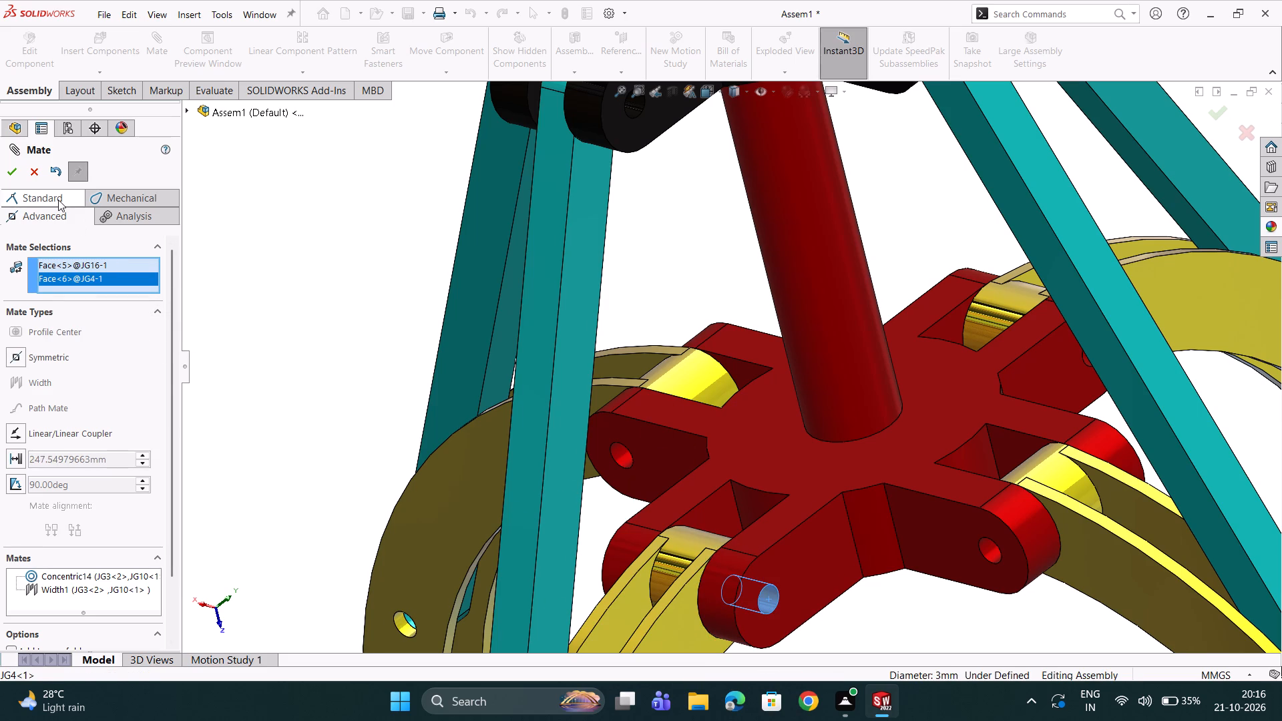
click(58, 200)
click(16, 438)
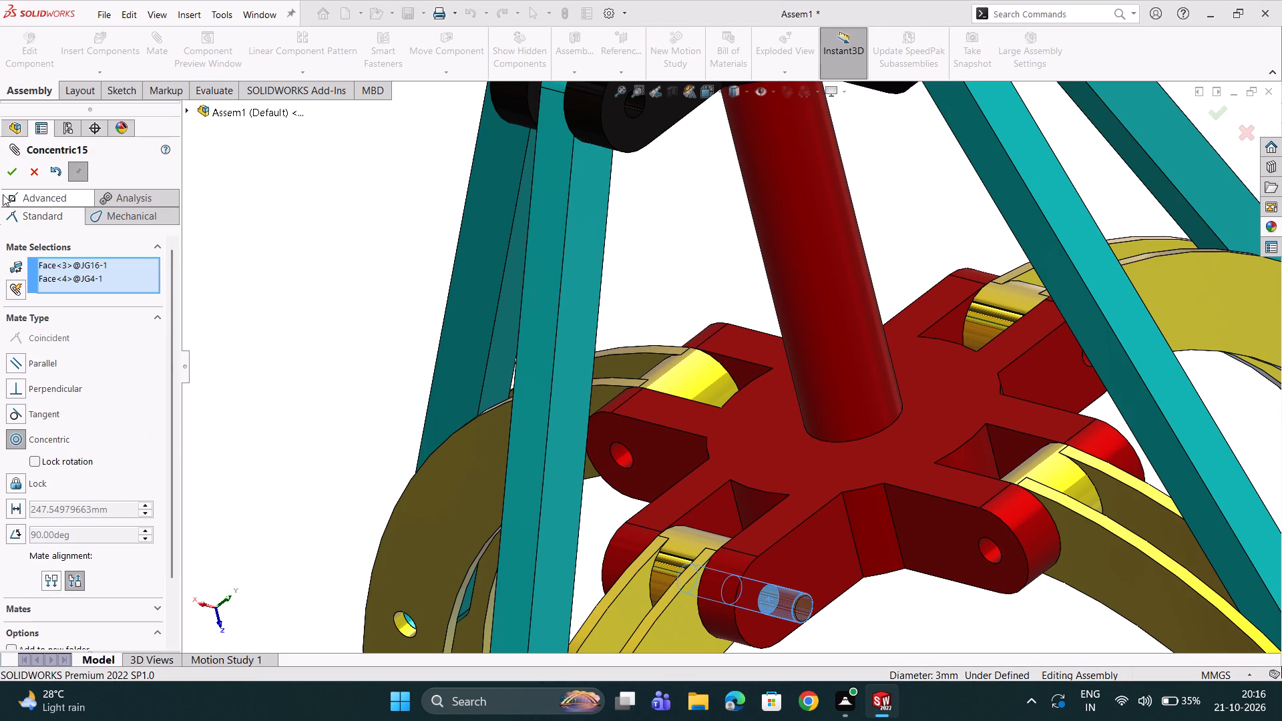
click(13, 169)
scroll(549, 509, up, 2)
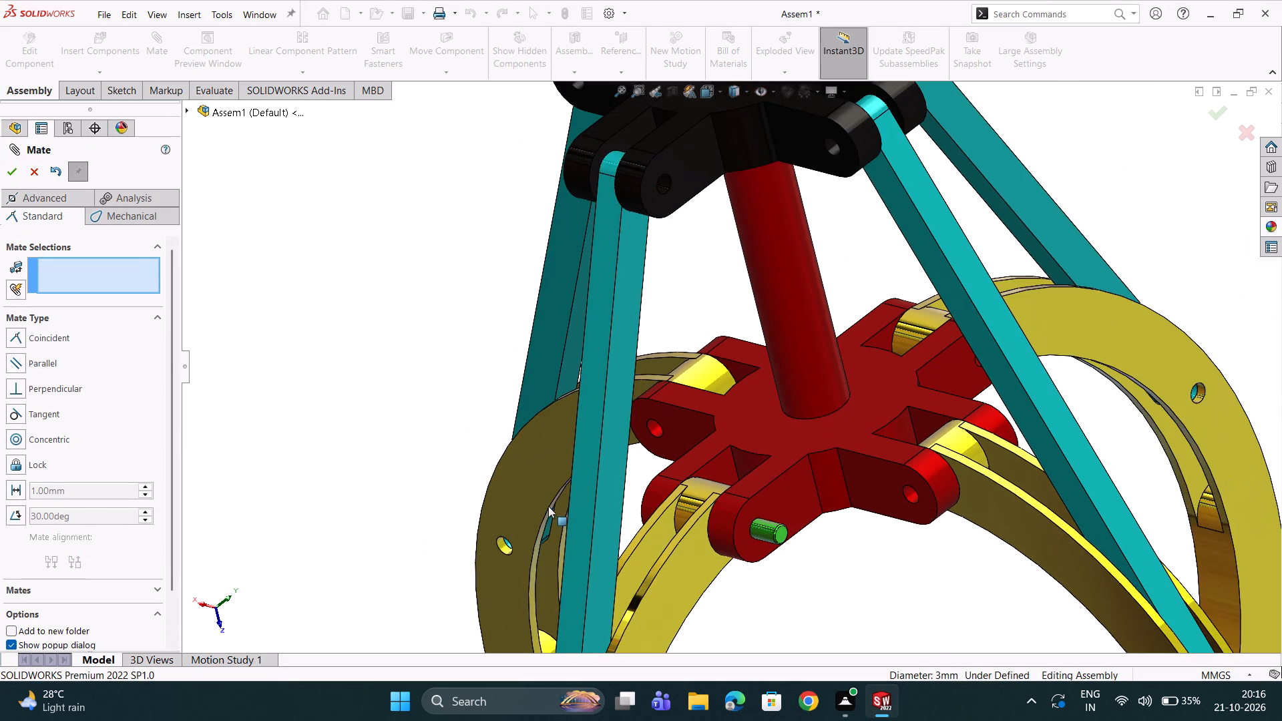
scroll(651, 549, down, 2)
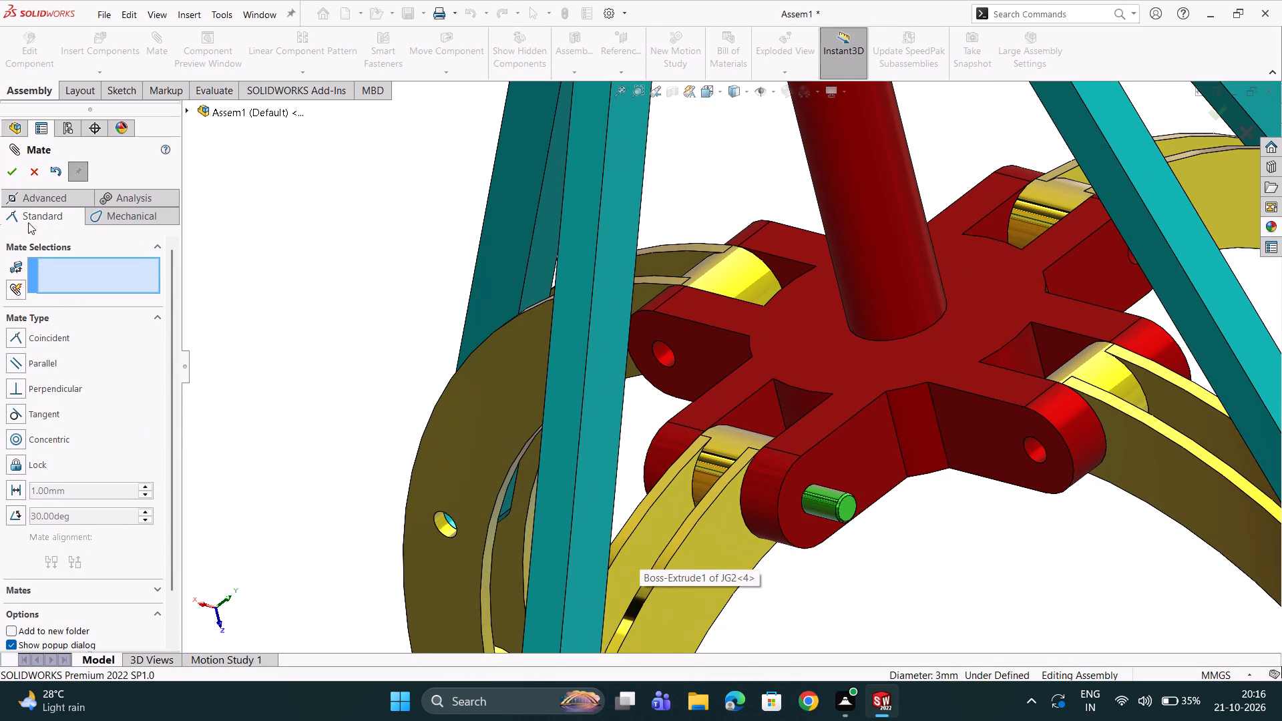
Add a centered Width mate between the two outer side faces of the red JG4 lug and the JG16 pin's two end faces.
click(39, 189)
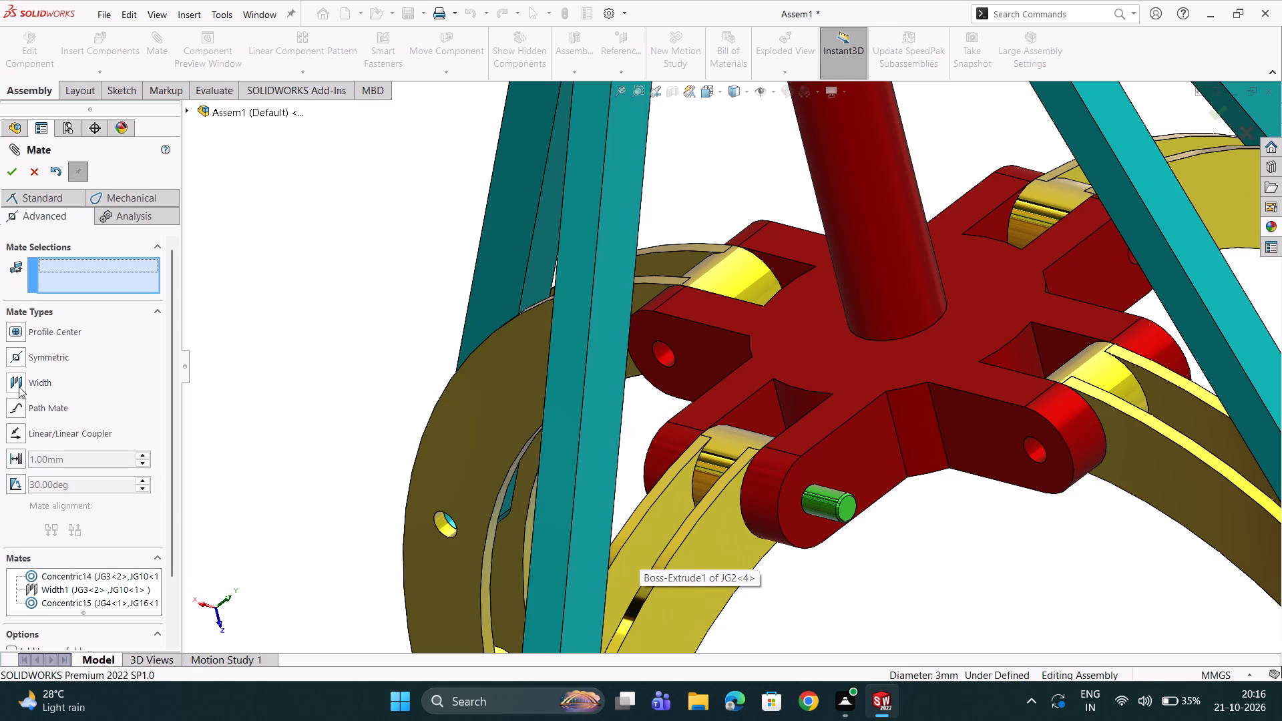
click(19, 382)
scroll(692, 586, down, 3)
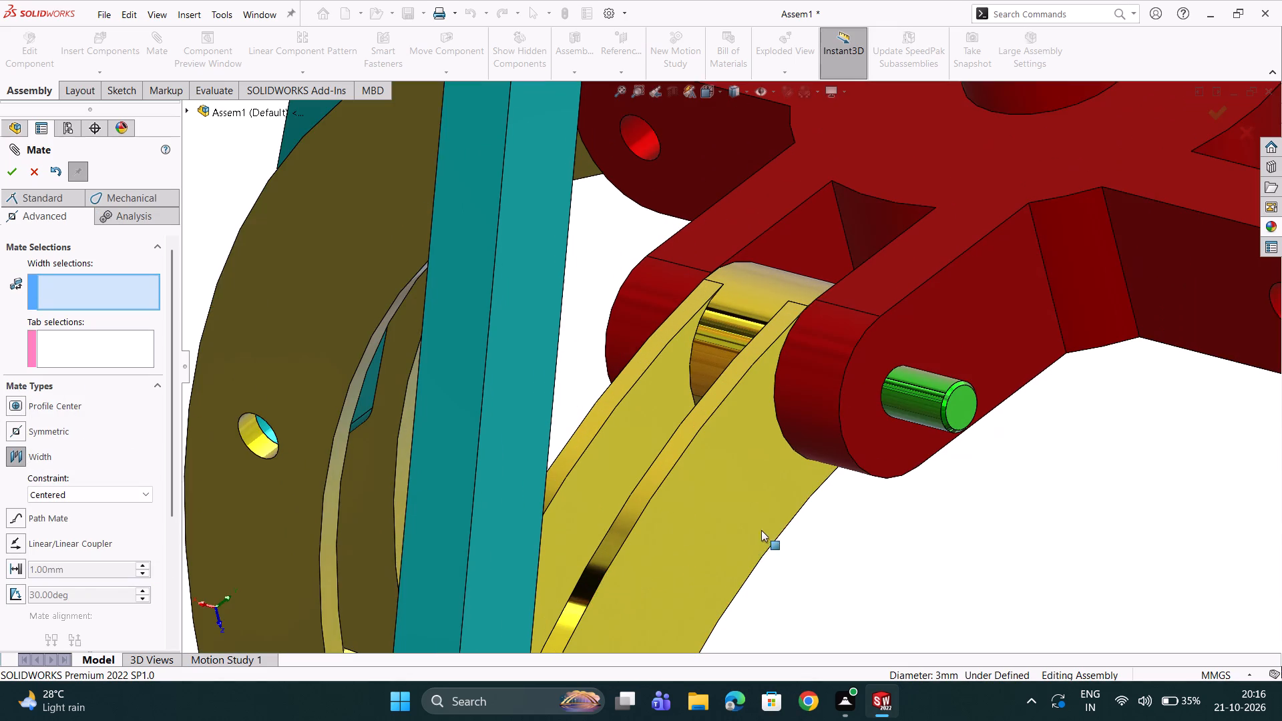
scroll(789, 505, down, 2)
scroll(943, 383, down, 4)
scroll(998, 344, up, 2)
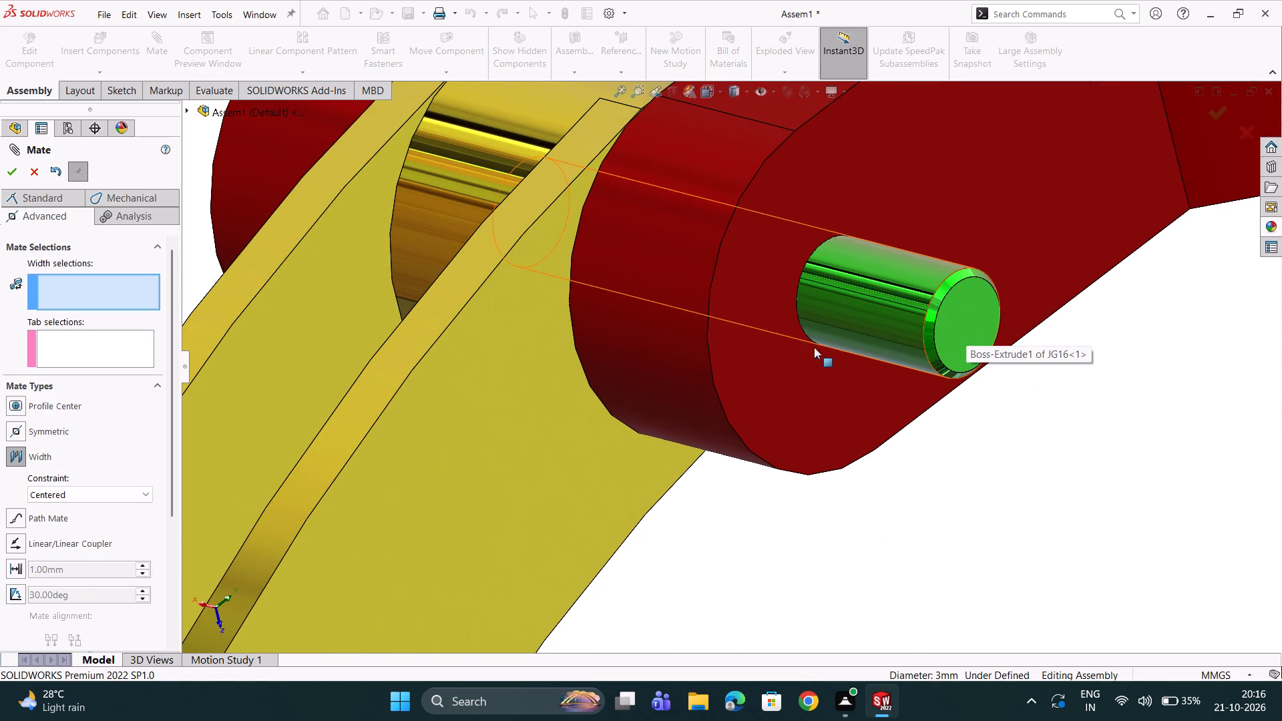
click(790, 360)
scroll(753, 358, up, 6)
middle_drag(751, 357, 776, 356)
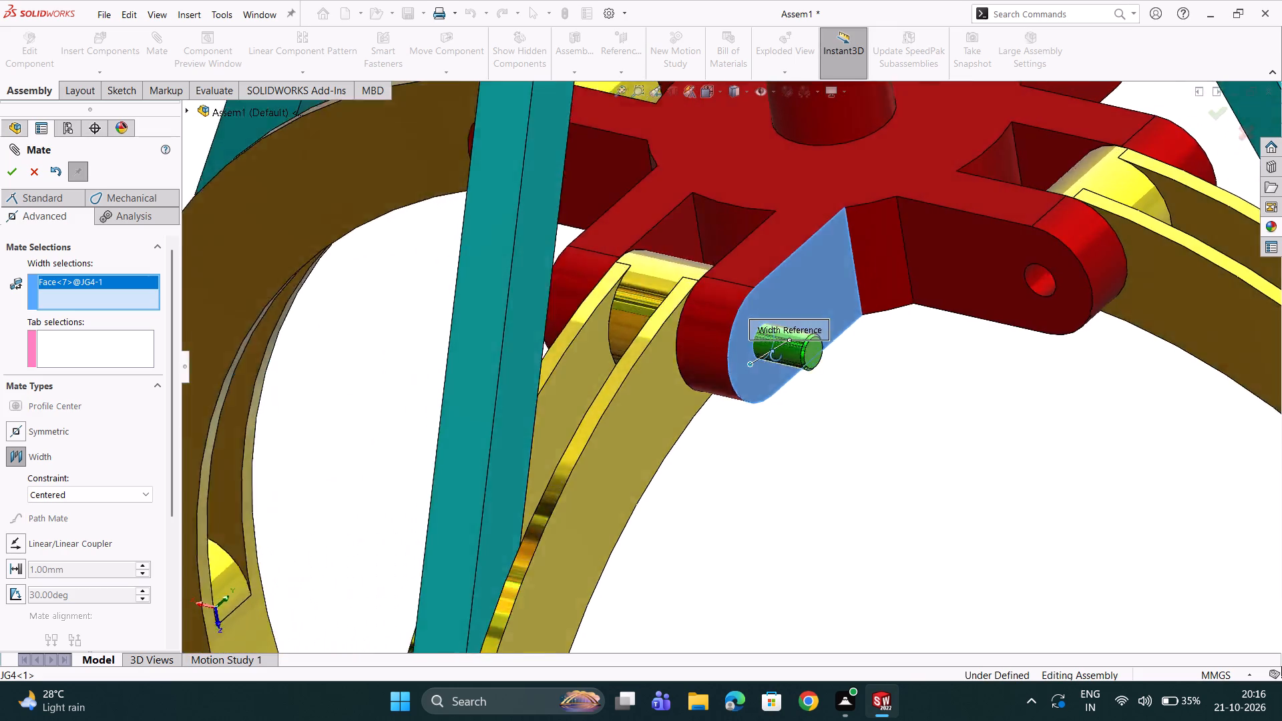
middle_drag(776, 356, 860, 361)
scroll(708, 340, down, 3)
click(469, 321)
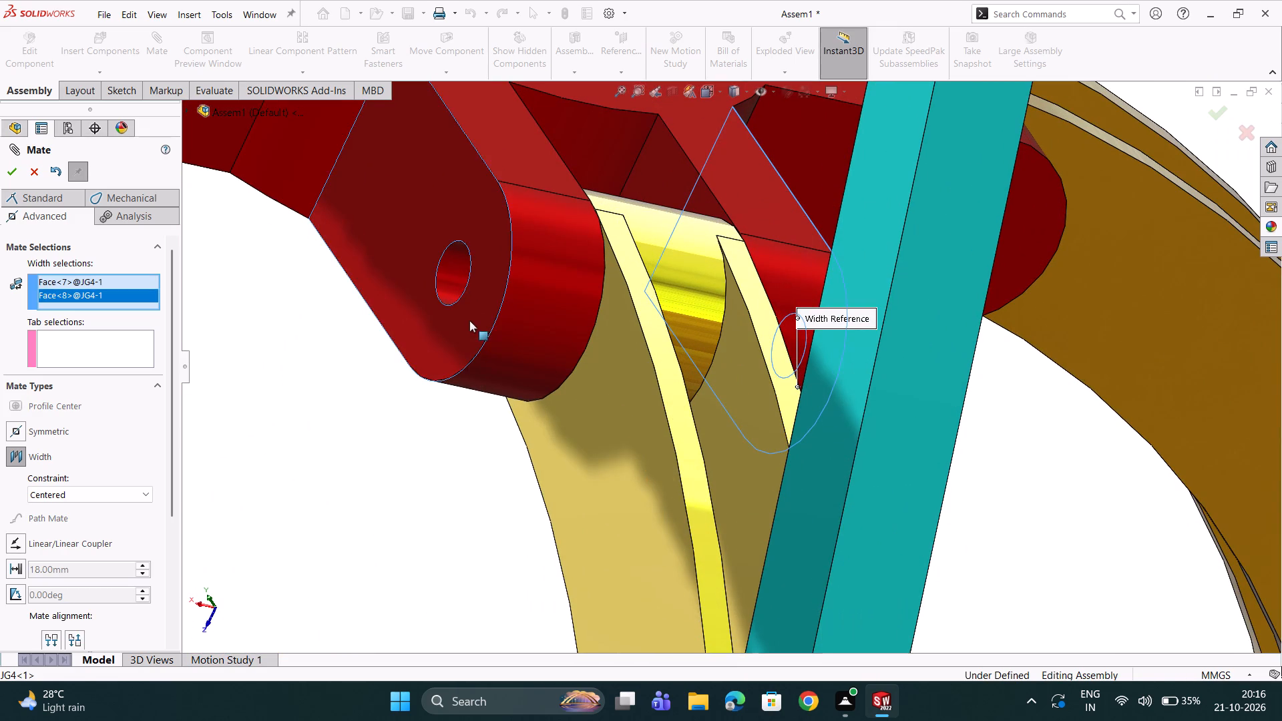
middle_drag(484, 314, 538, 351)
scroll(556, 351, down, 1)
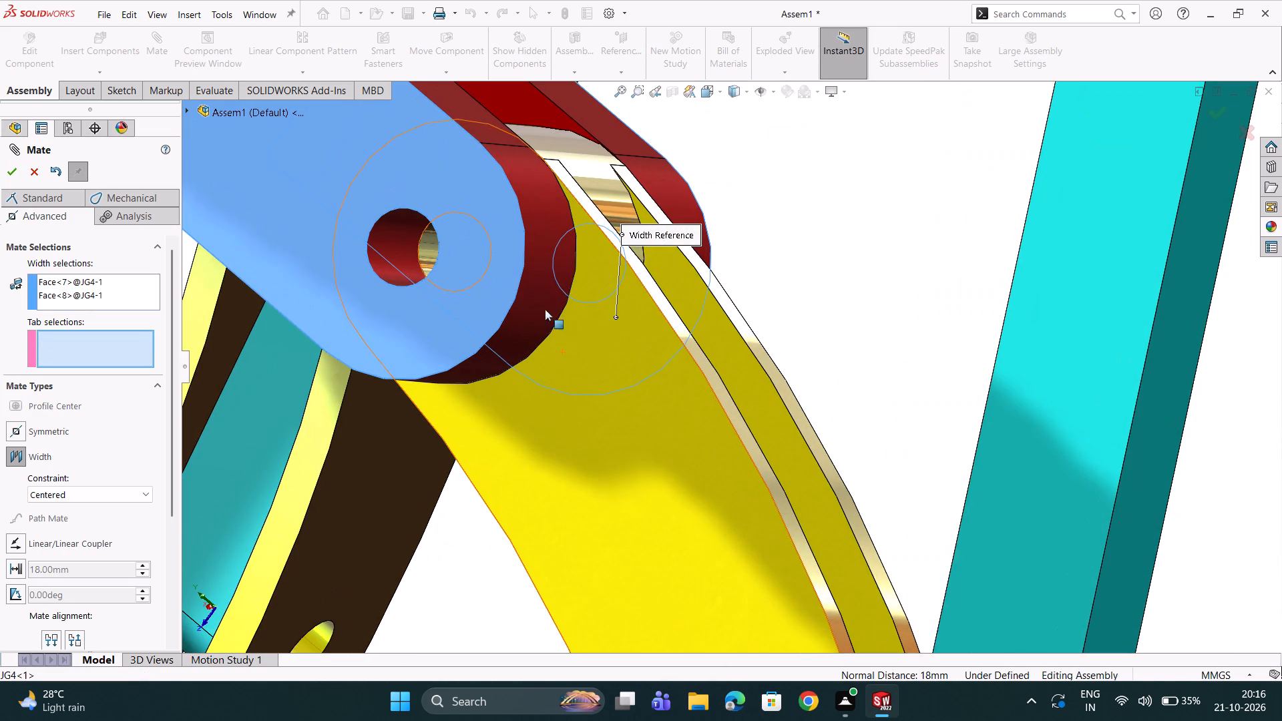
middle_drag(469, 286, 520, 300)
click(379, 243)
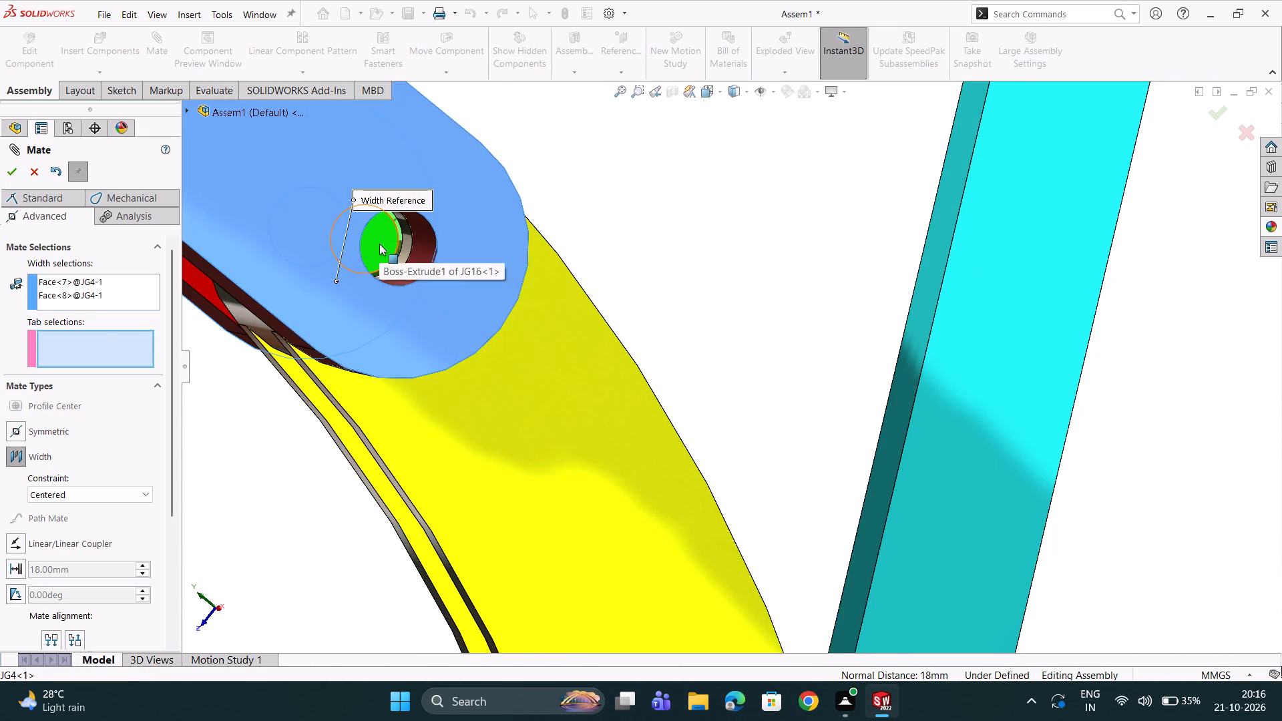
middle_drag(389, 242, 186, 266)
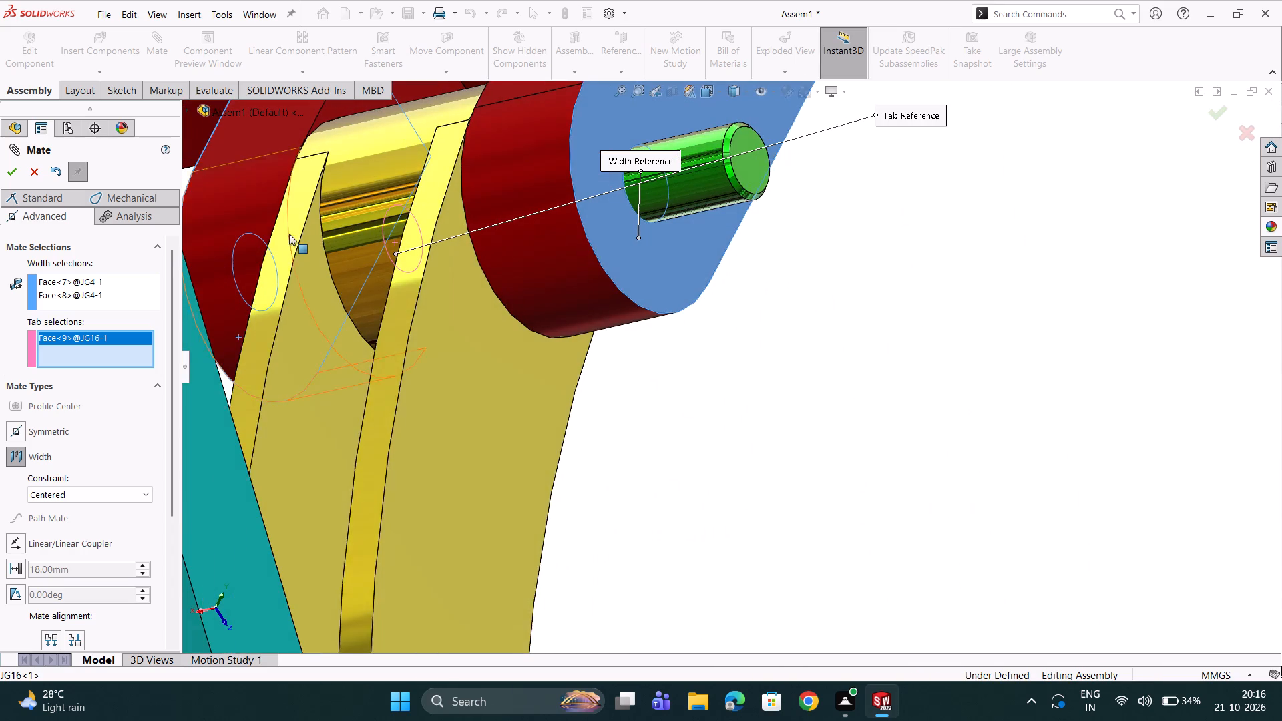
click(742, 165)
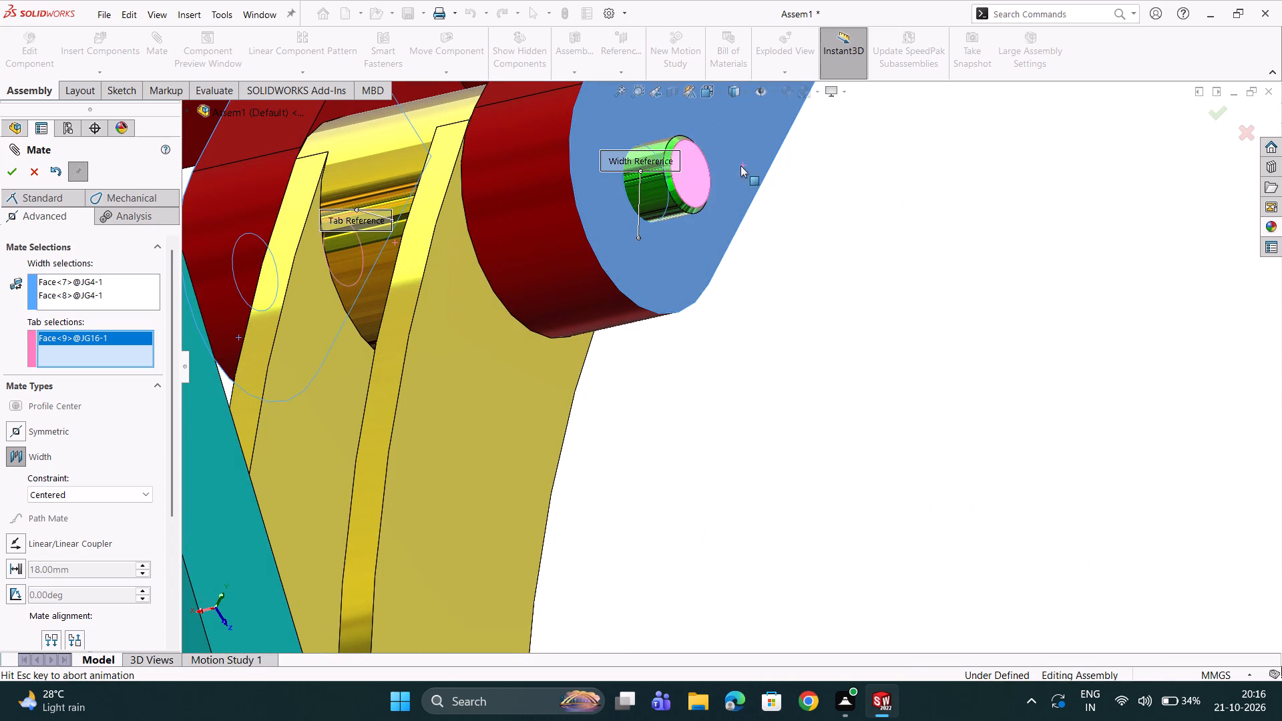
double_click(11, 165)
Mate the loose JG21 pin concentric with the hole in the black JG1 hub lug that holds a teal JG2 link.
scroll(293, 302, up, 3)
scroll(485, 324, up, 3)
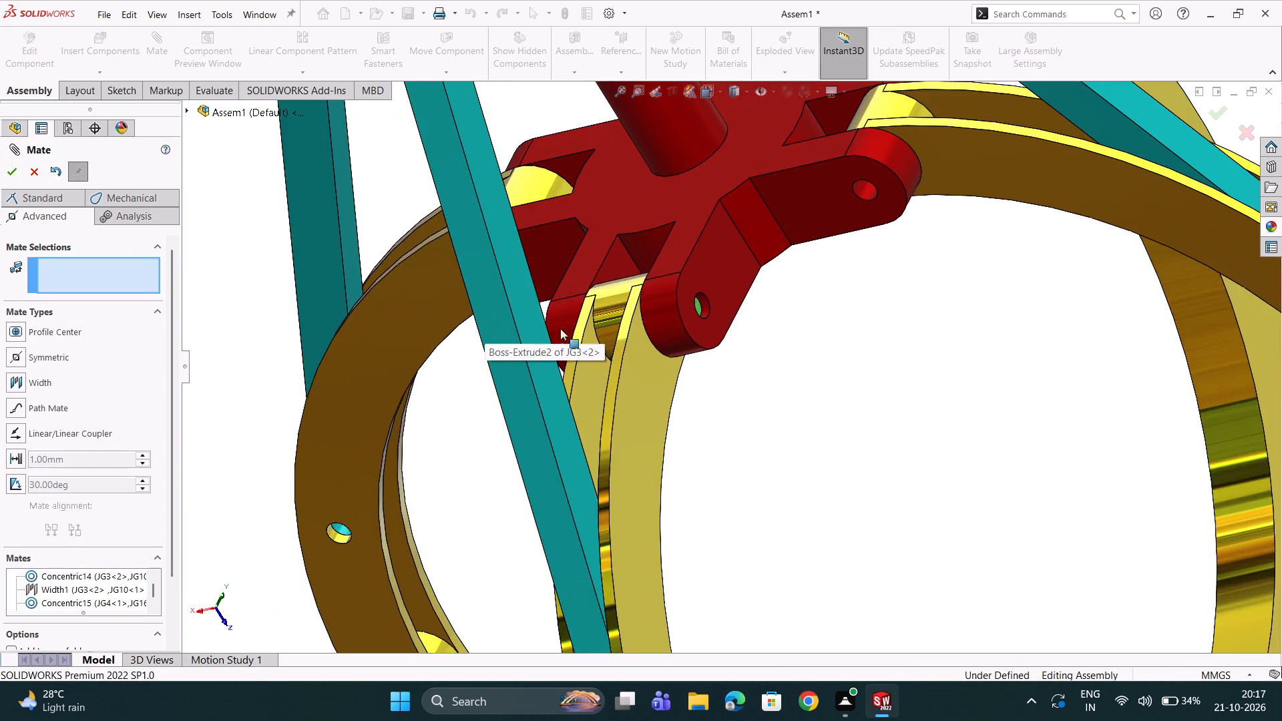
scroll(593, 336, up, 2)
scroll(641, 378, down, 4)
scroll(642, 390, up, 3)
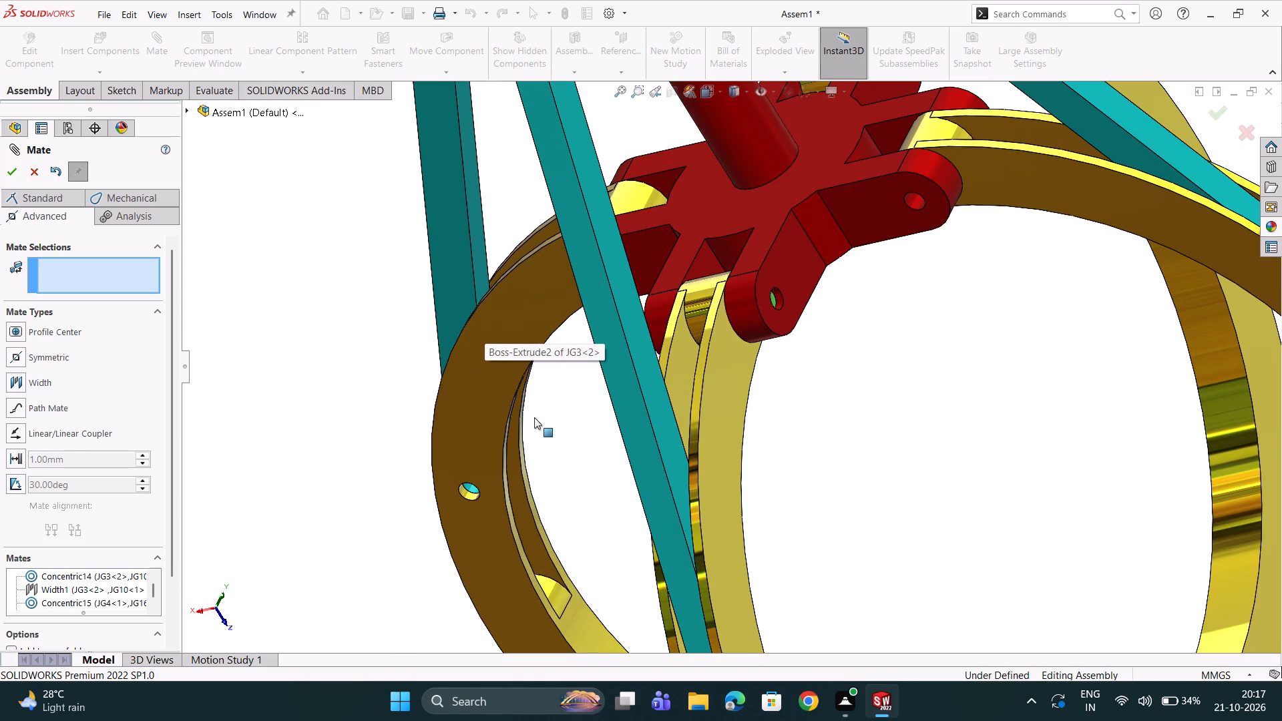
middle_drag(534, 417, 600, 421)
scroll(600, 421, up, 6)
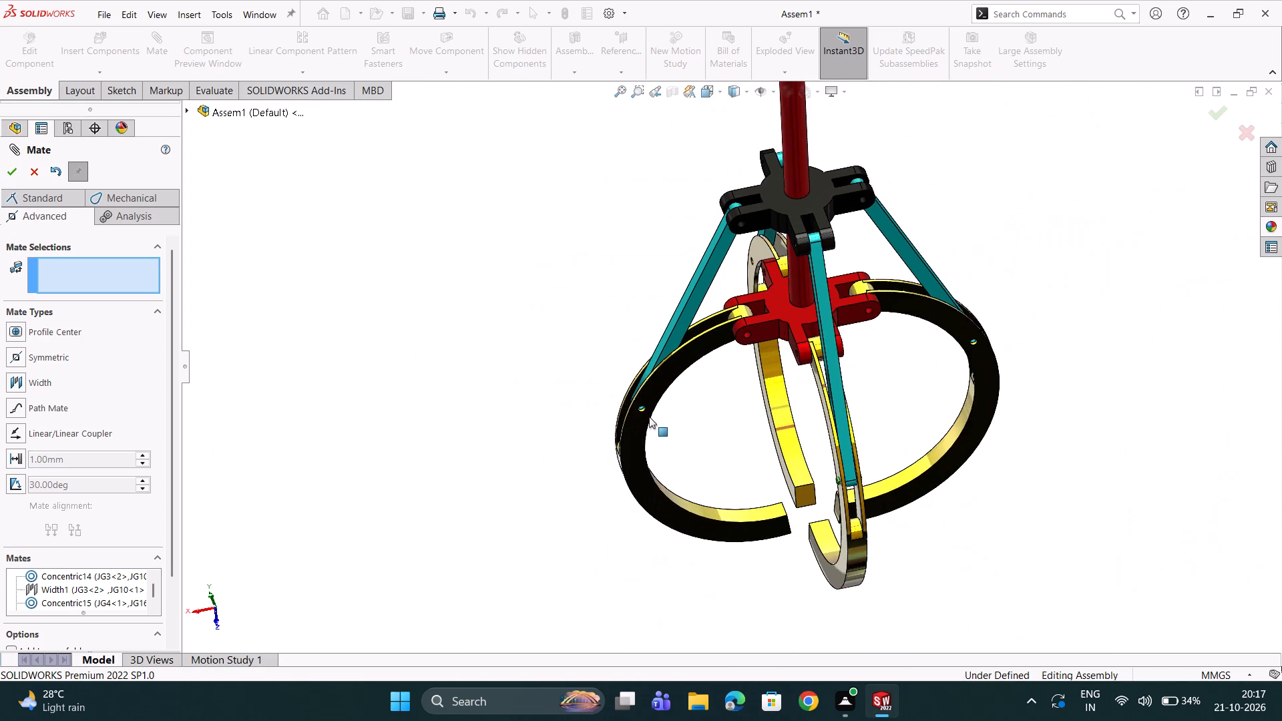
scroll(651, 411, down, 1)
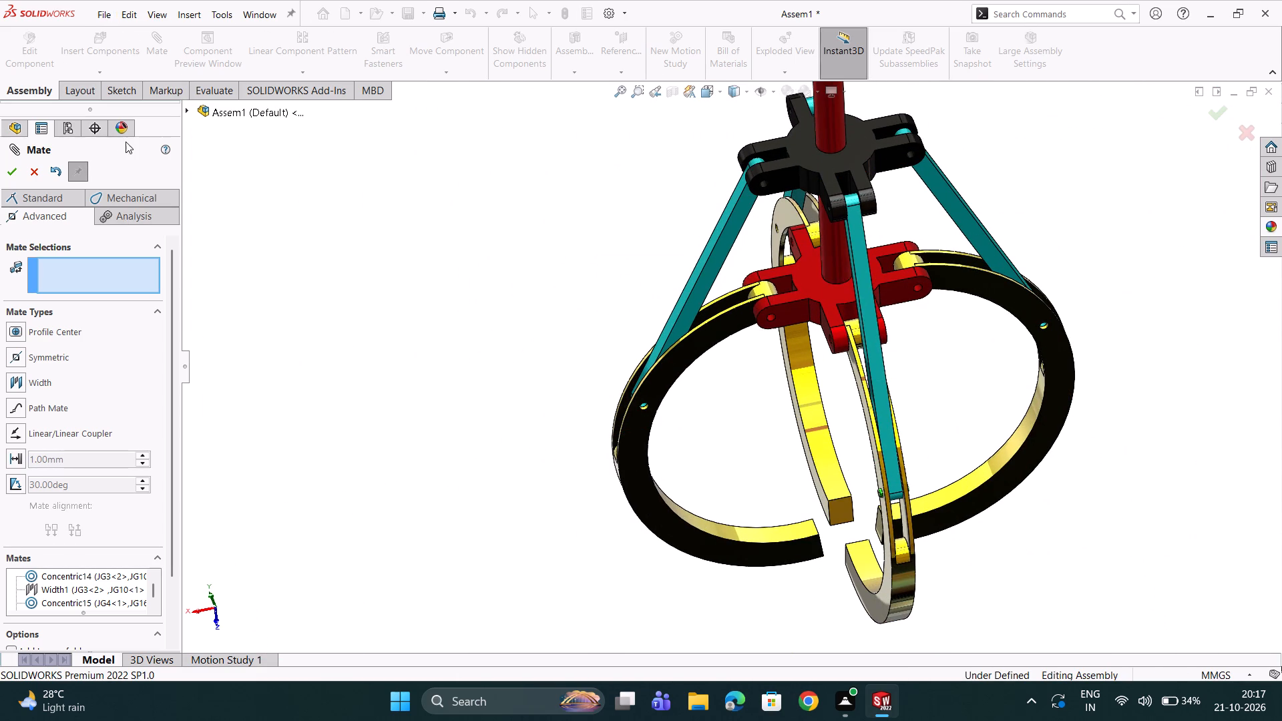
scroll(296, 382, up, 1)
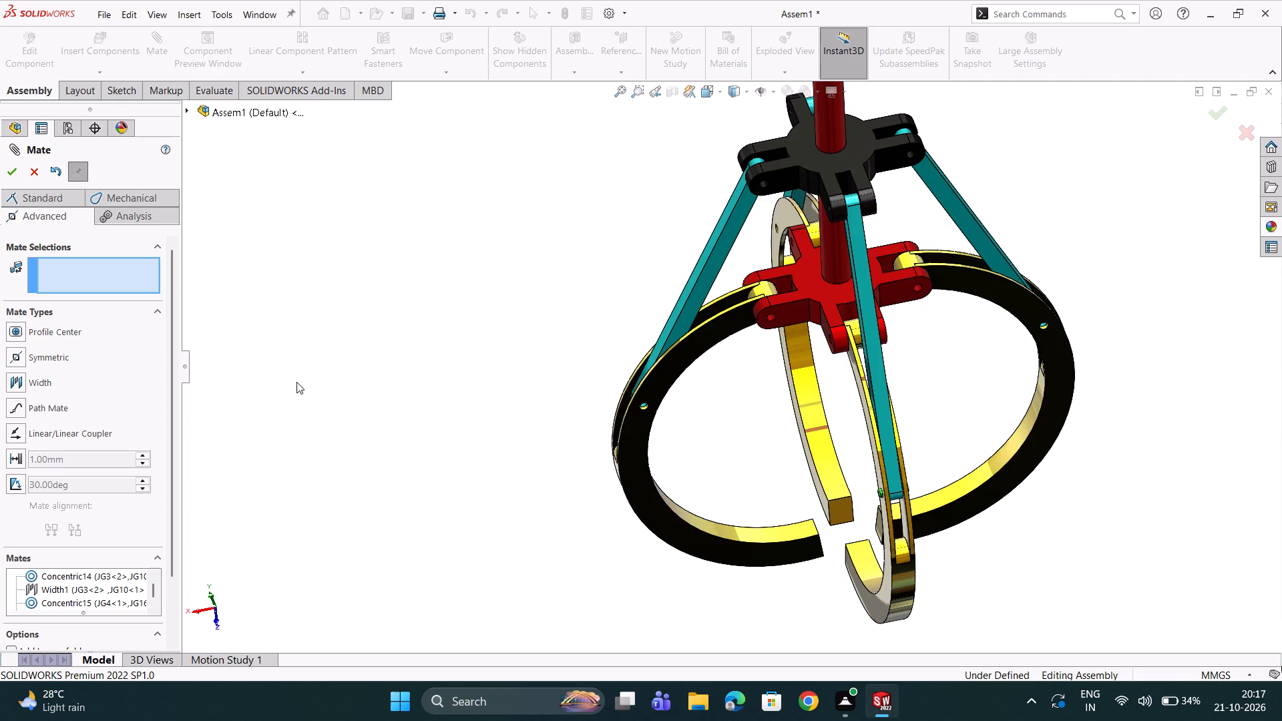
scroll(296, 382, up, 1)
scroll(415, 534, up, 2)
scroll(529, 536, down, 4)
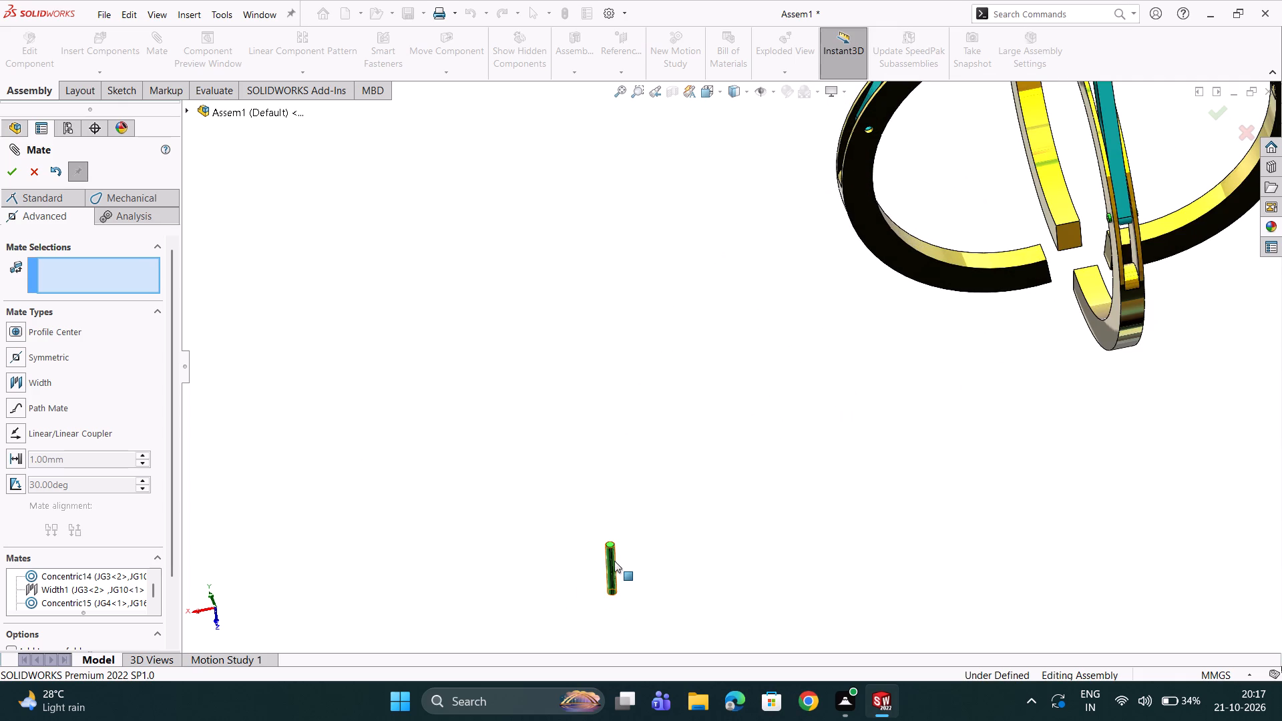
click(608, 561)
scroll(667, 502, up, 4)
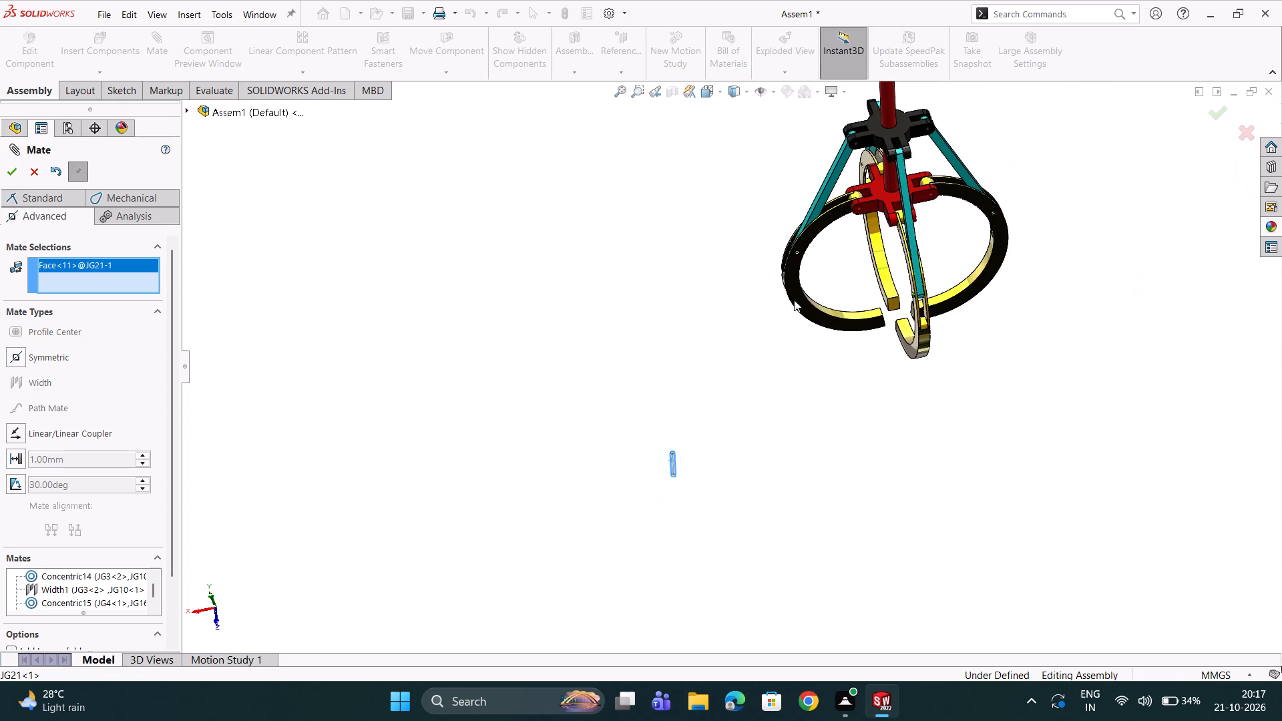
scroll(866, 202, down, 6)
middle_drag(940, 142, 885, 157)
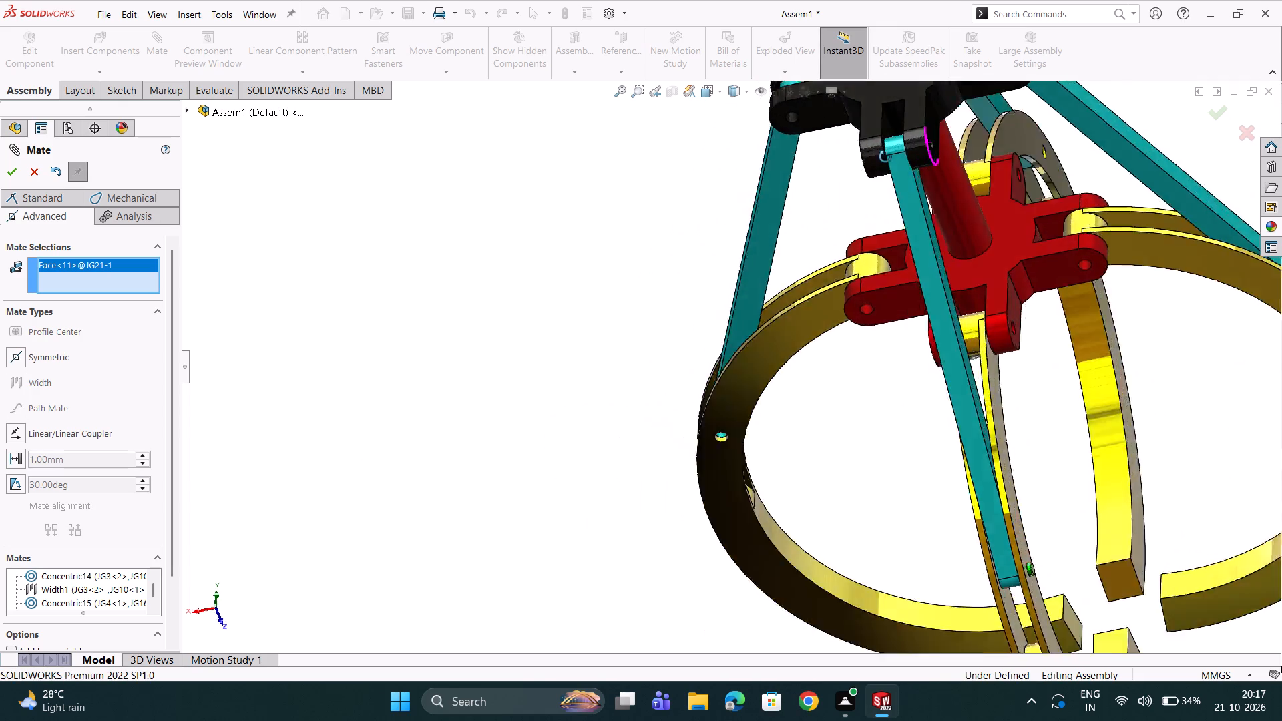
middle_drag(885, 157, 859, 171)
scroll(859, 171, down, 6)
click(902, 197)
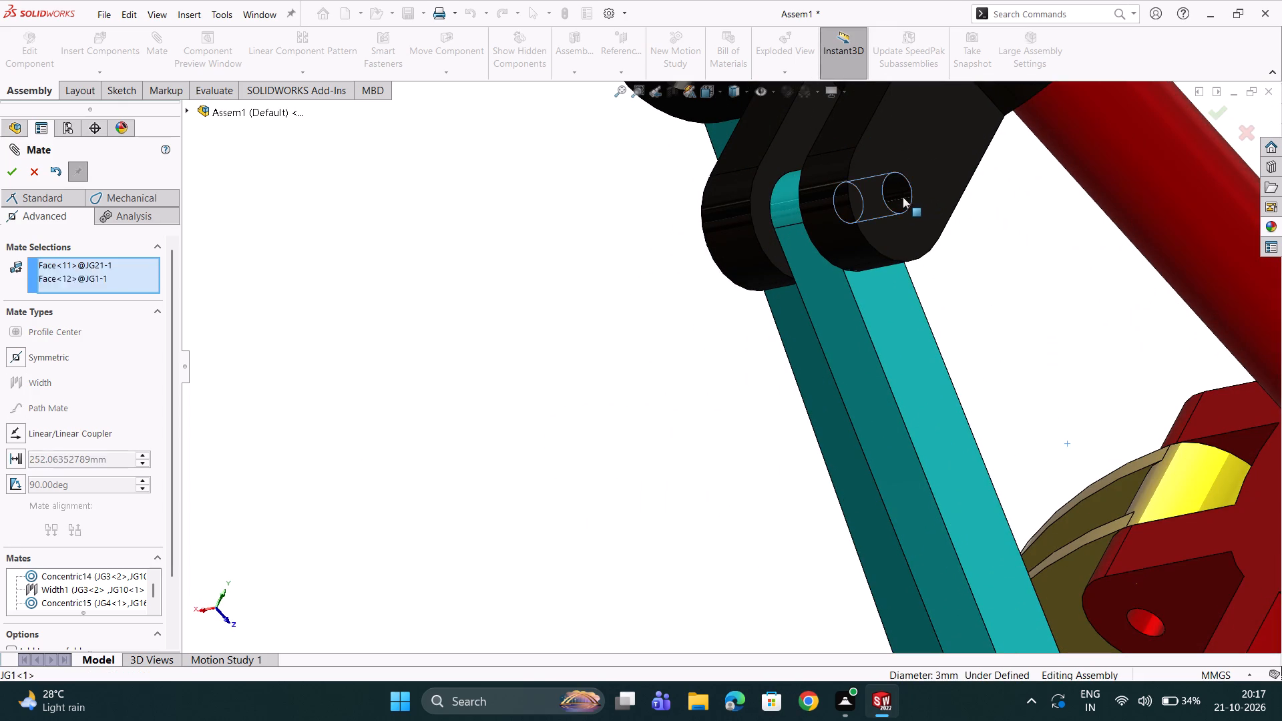
click(11, 194)
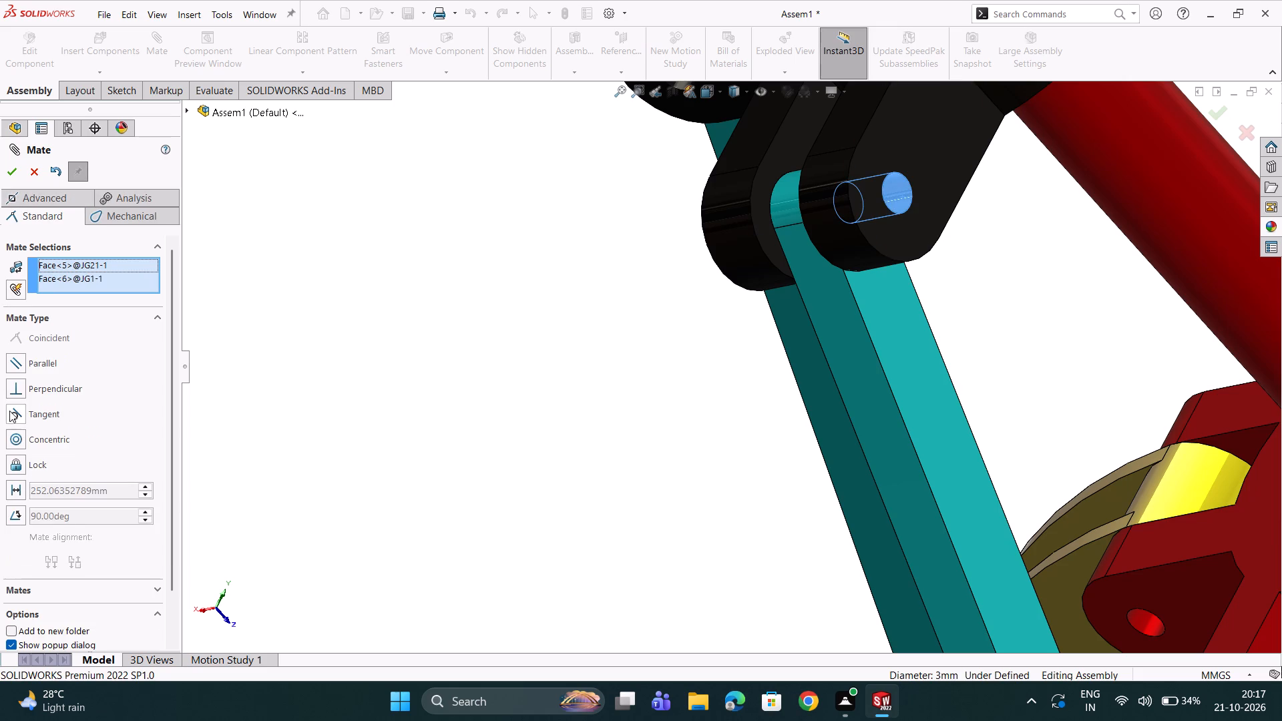
click(17, 435)
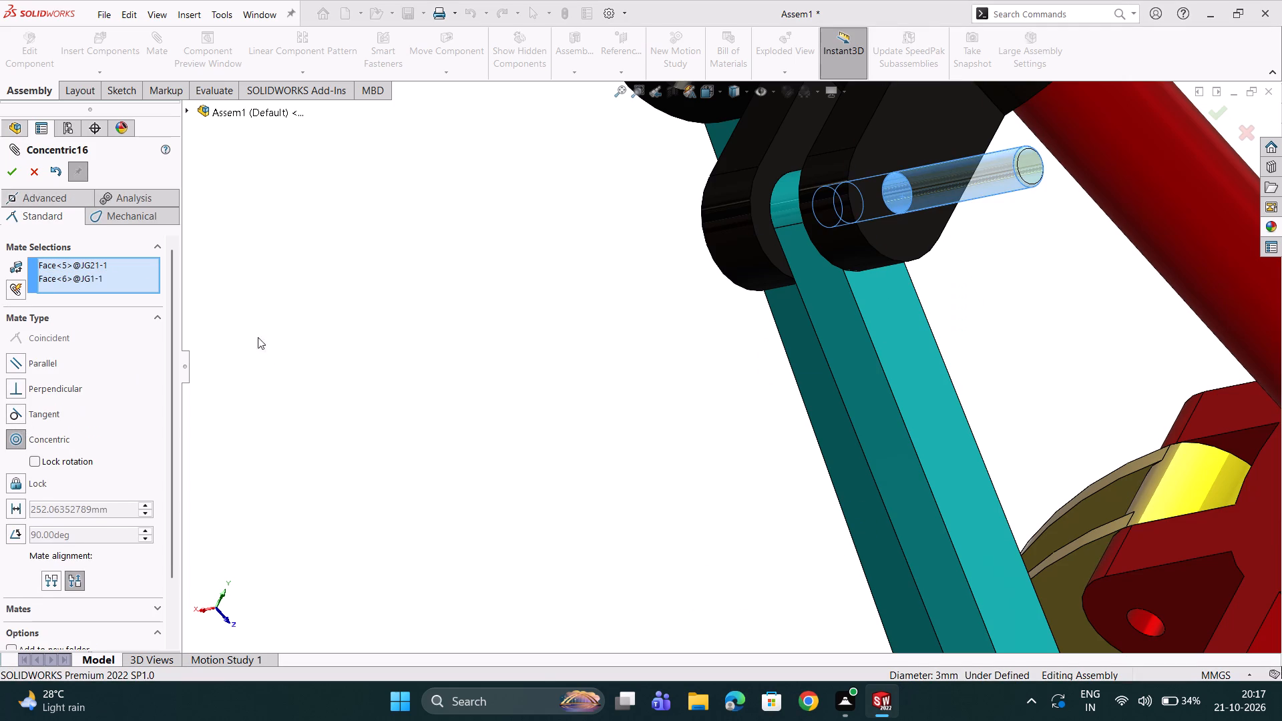
click(7, 172)
Add a centered Width mate between the two outer side faces of that JG1 hub lug and the JG21 pin's two end faces.
scroll(888, 177, down, 2)
scroll(1023, 187, down, 2)
click(724, 198)
scroll(716, 209, up, 4)
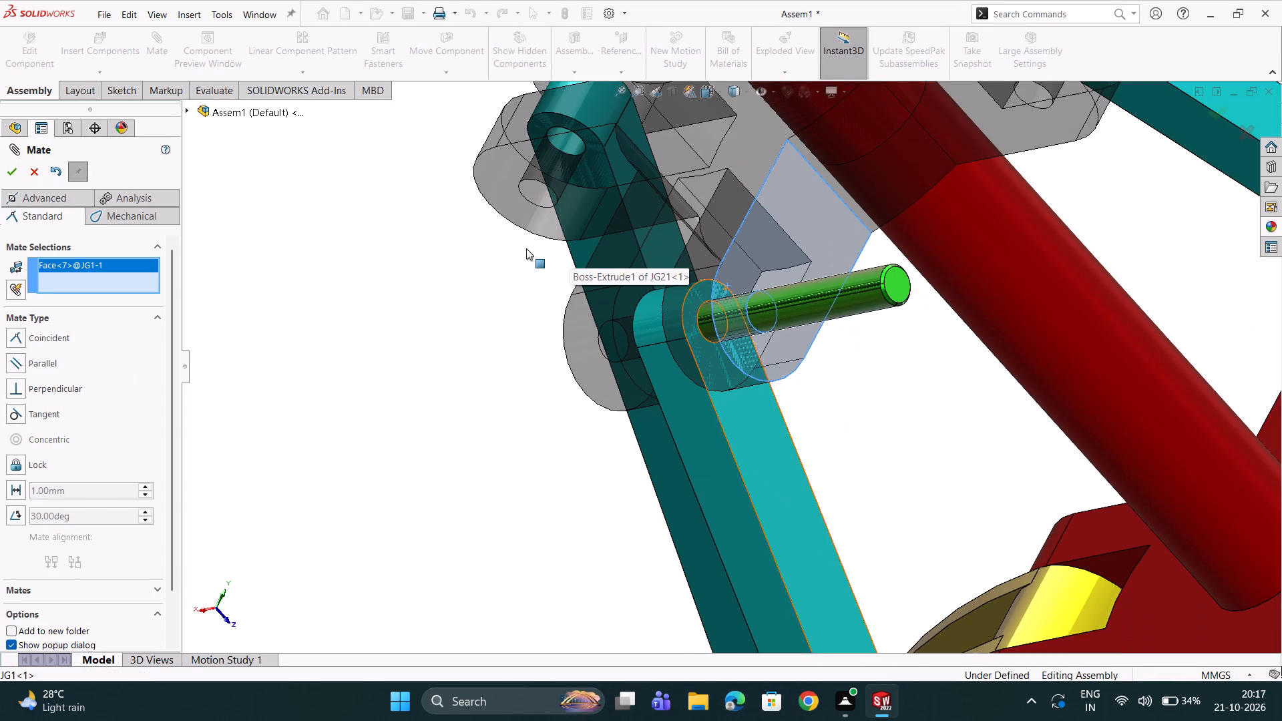
click(11, 200)
click(12, 379)
middle_drag(289, 399, 310, 393)
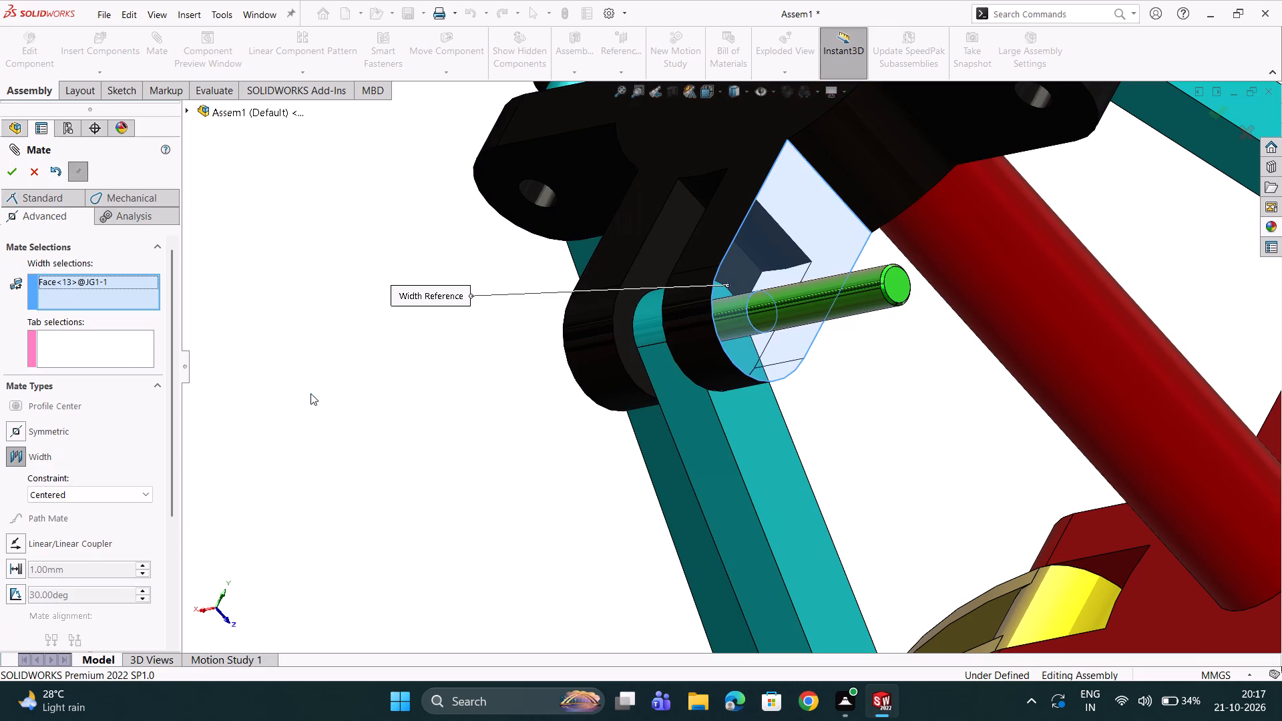
middle_drag(310, 393, 377, 391)
scroll(678, 499, up, 3)
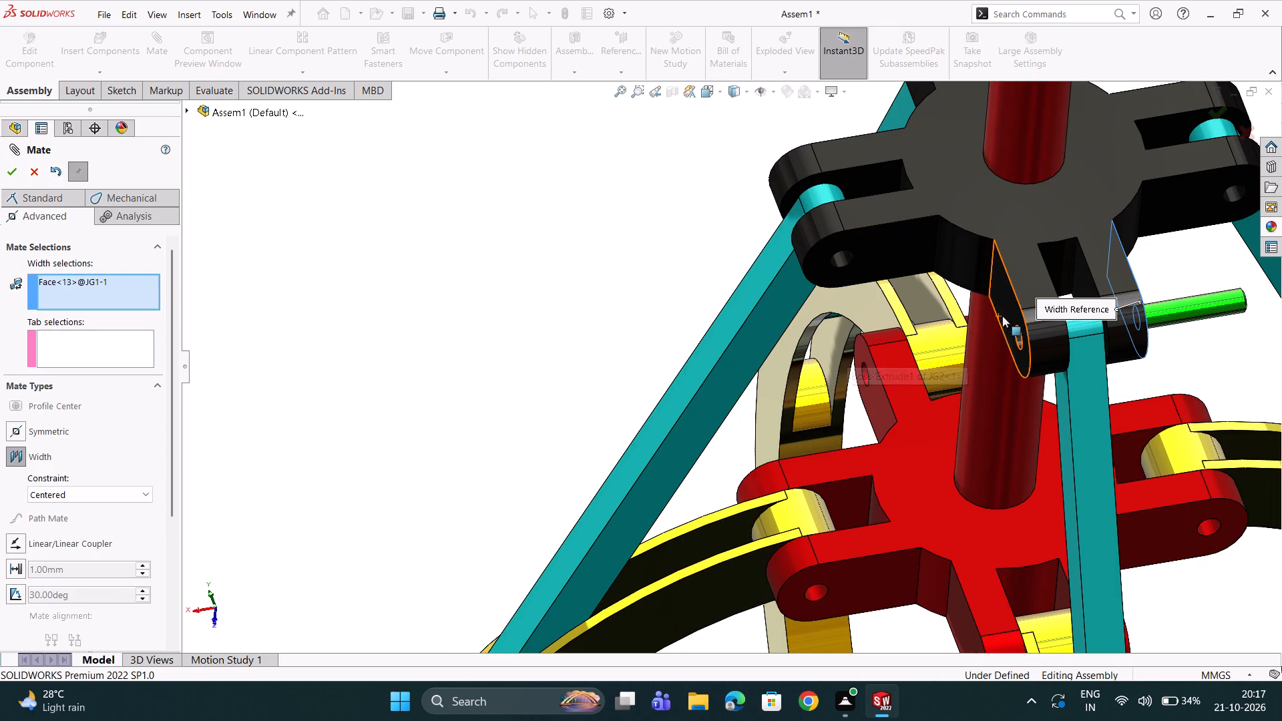
click(1004, 316)
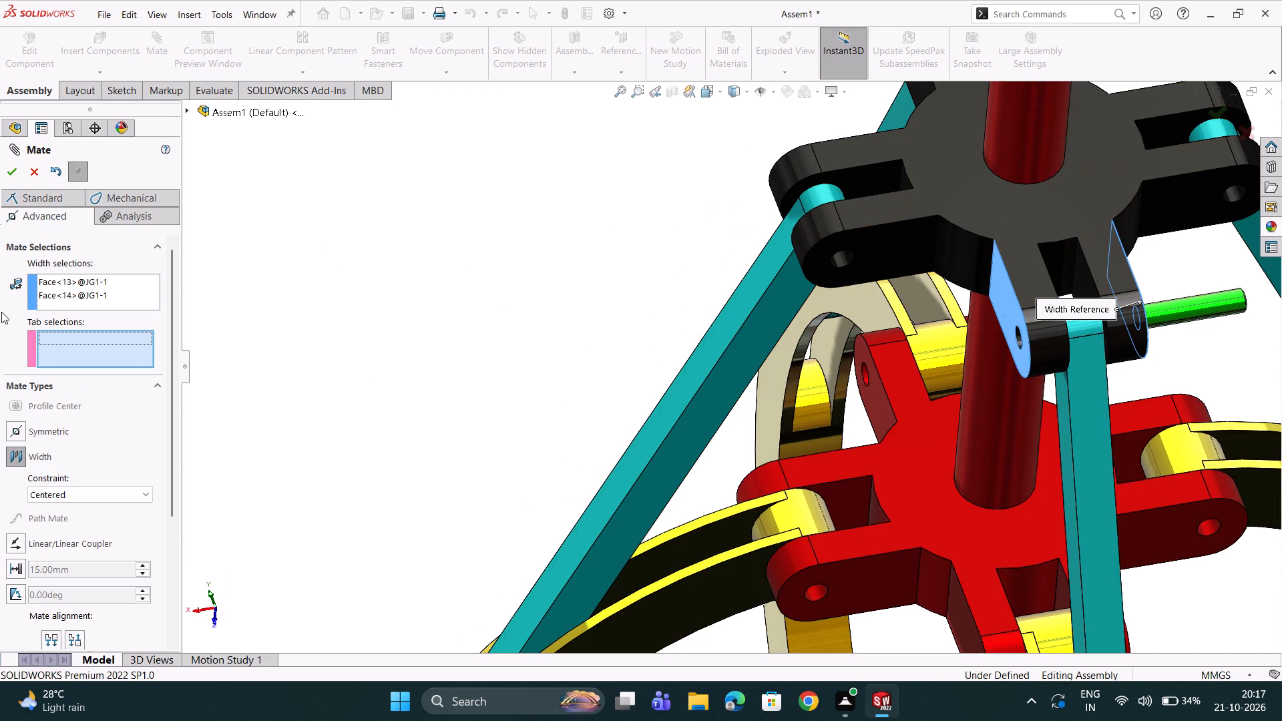
scroll(1259, 362, down, 3)
middle_drag(1203, 282, 1114, 298)
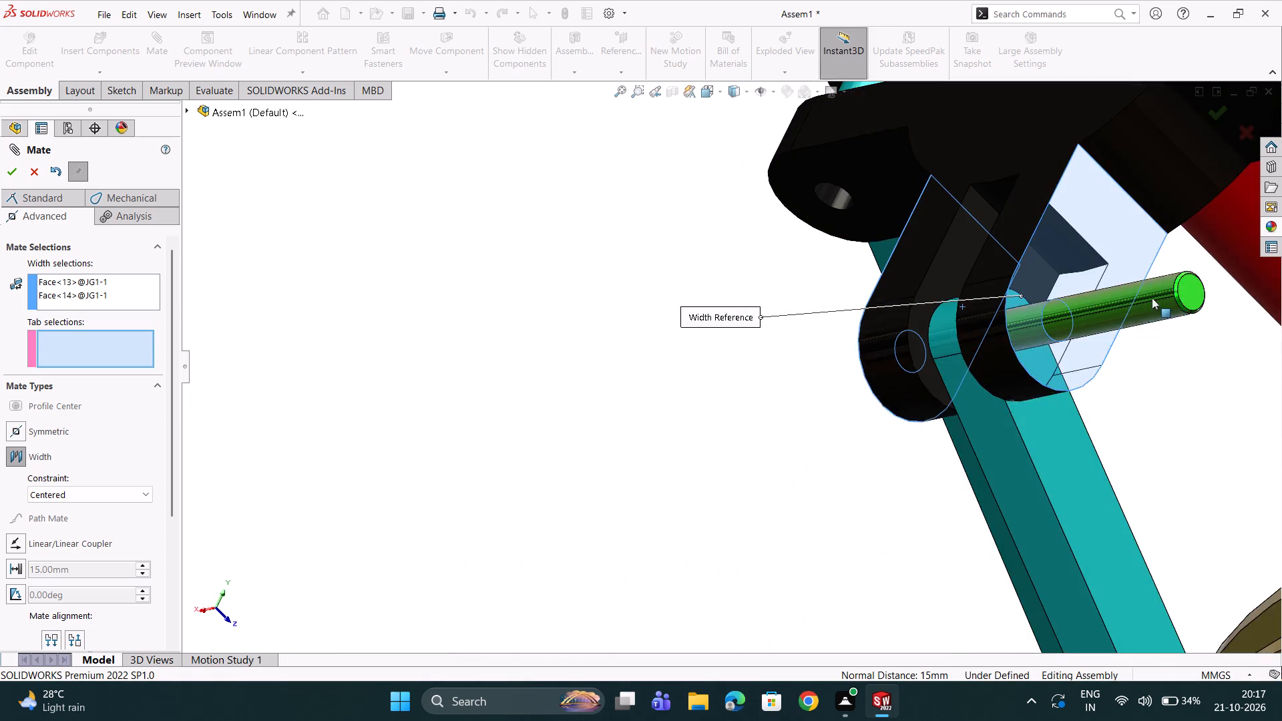
scroll(1154, 297, down, 3)
click(1147, 296)
scroll(1145, 296, up, 2)
middle_drag(1144, 296, 1148, 296)
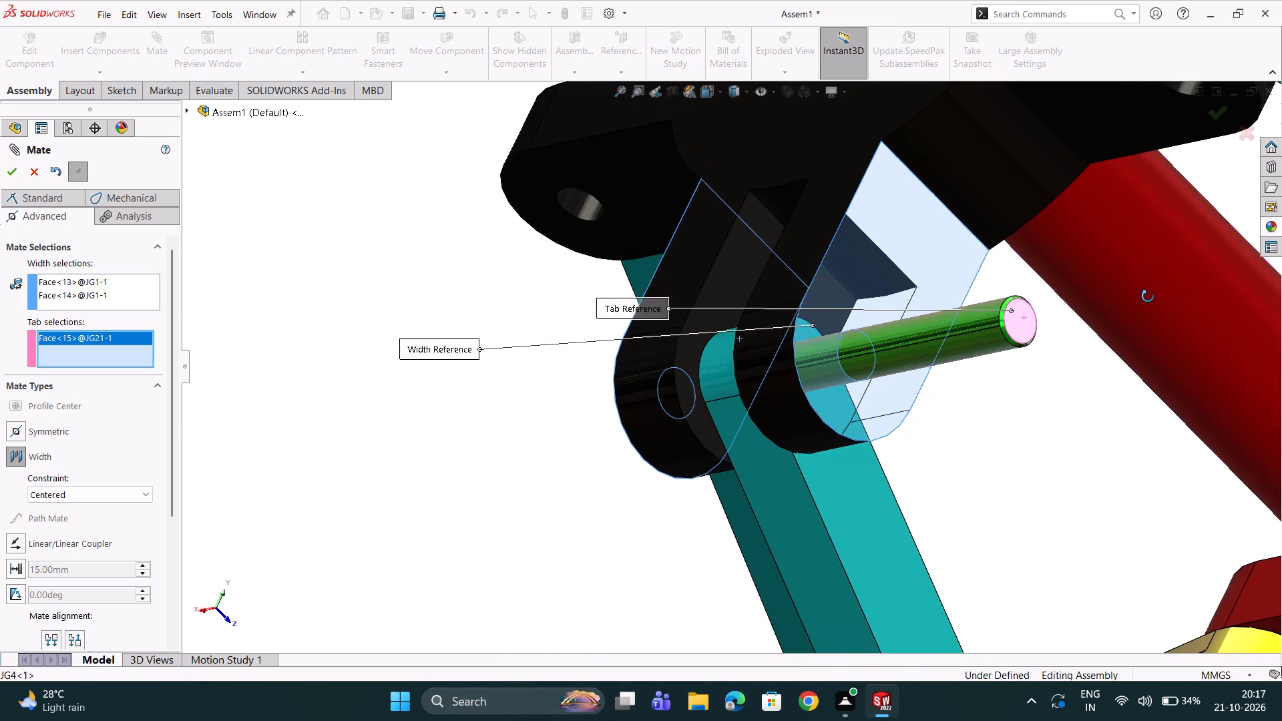
middle_drag(1148, 296, 1153, 296)
middle_drag(1176, 295, 1281, 272)
scroll(1193, 367, up, 2)
middle_drag(1072, 371, 1104, 373)
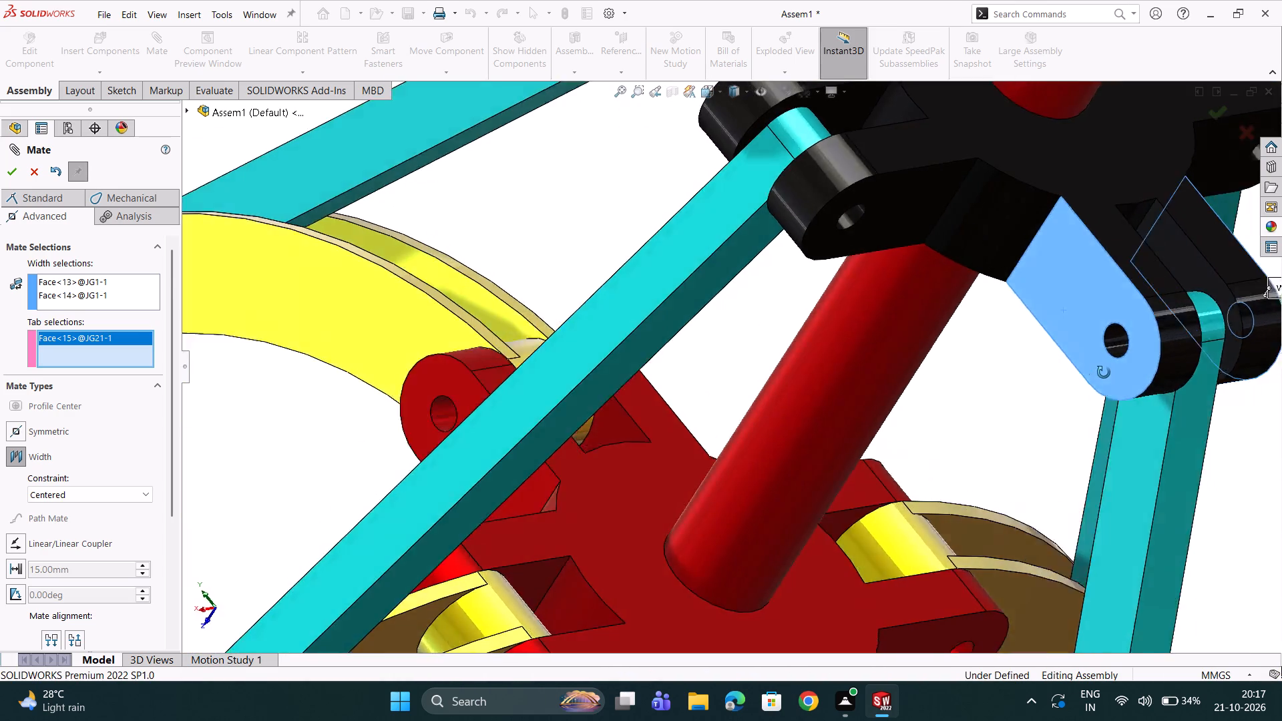
middle_drag(1104, 373, 1162, 389)
scroll(1158, 352, down, 2)
click(1074, 326)
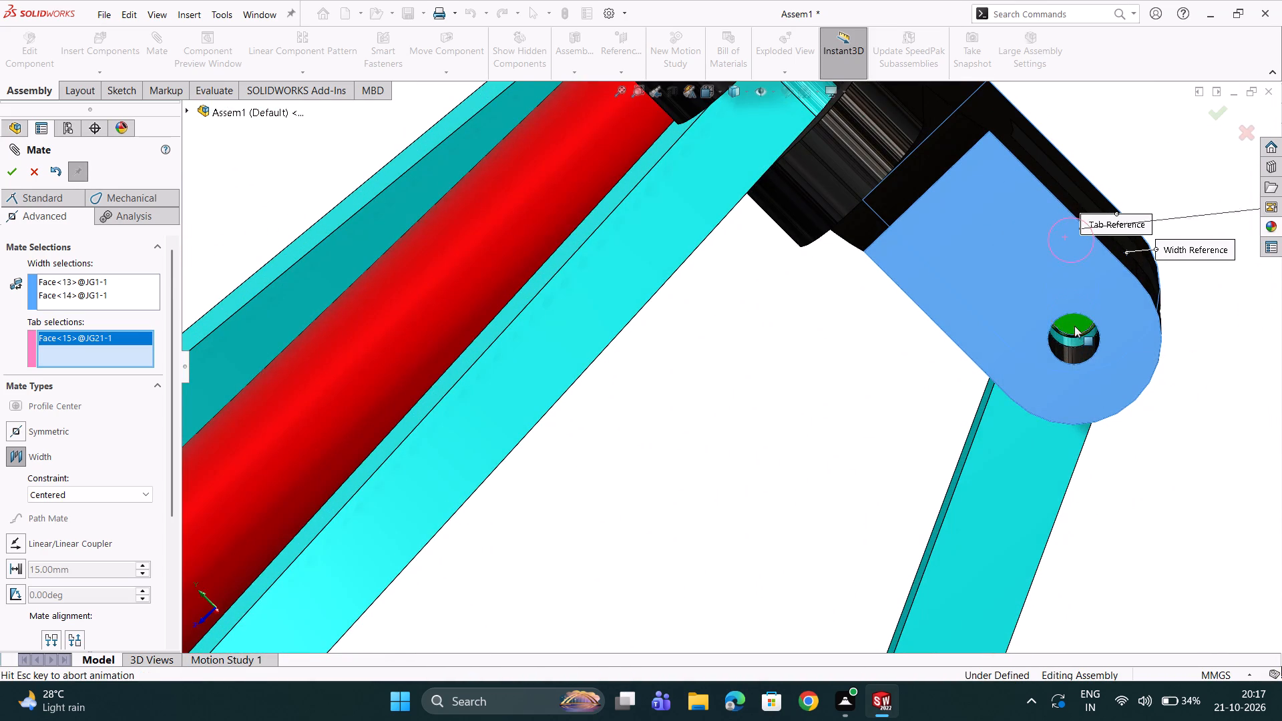
click(12, 178)
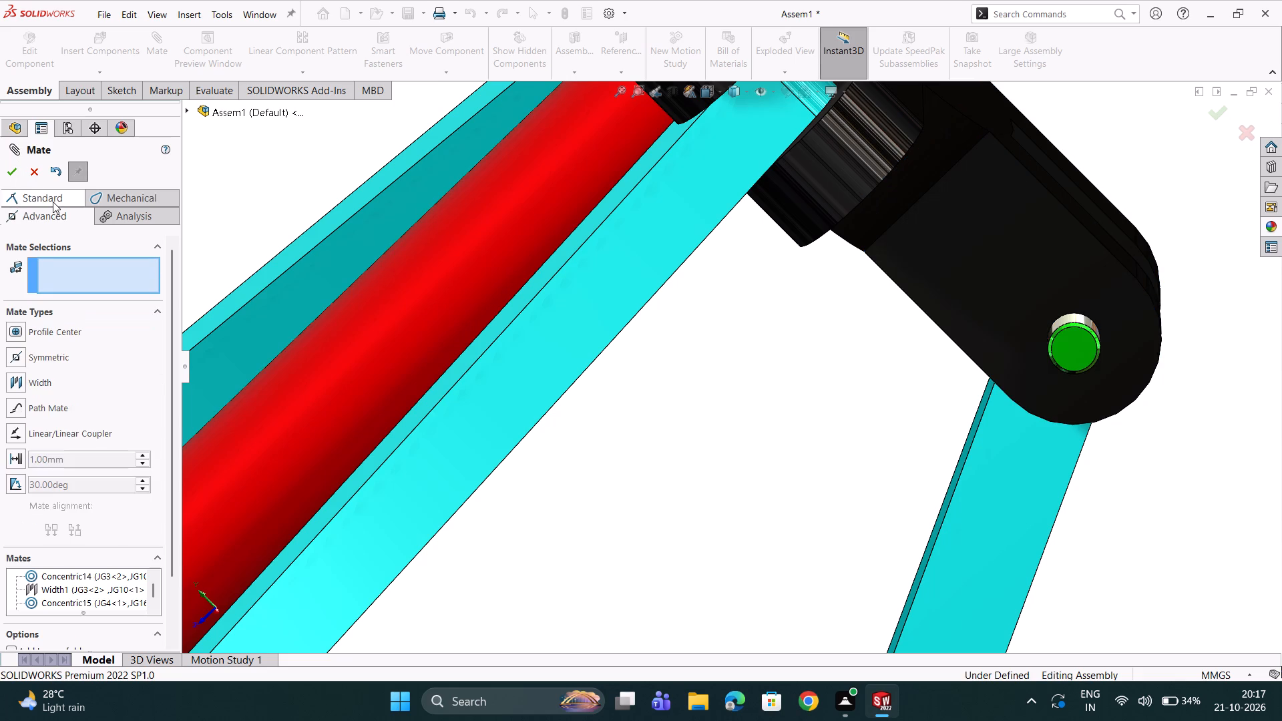
Examine how the mated pins sit in the JG1 hub, JG4 base and JG3 arm, and finish mating.
scroll(408, 376, up, 2)
scroll(720, 481, up, 1)
middle_drag(720, 480, 603, 422)
scroll(598, 419, up, 3)
scroll(543, 399, up, 2)
scroll(569, 495, down, 2)
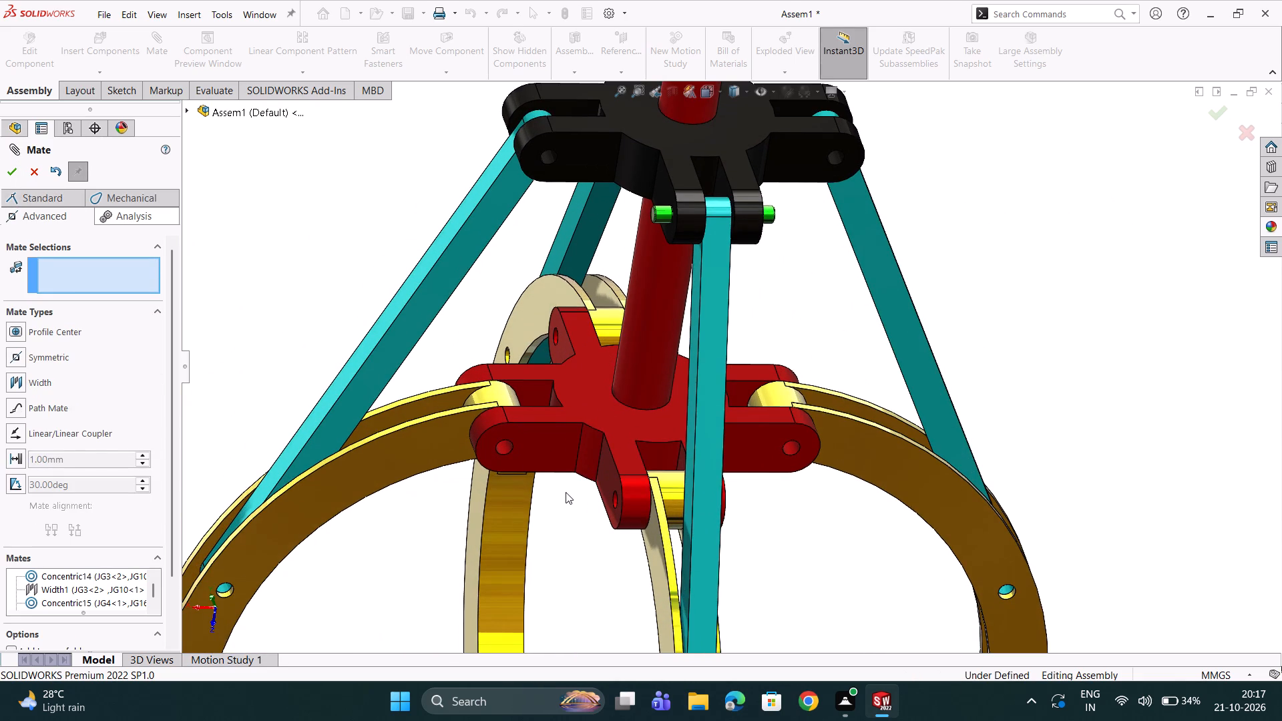
scroll(455, 518, up, 2)
scroll(574, 597, up, 3)
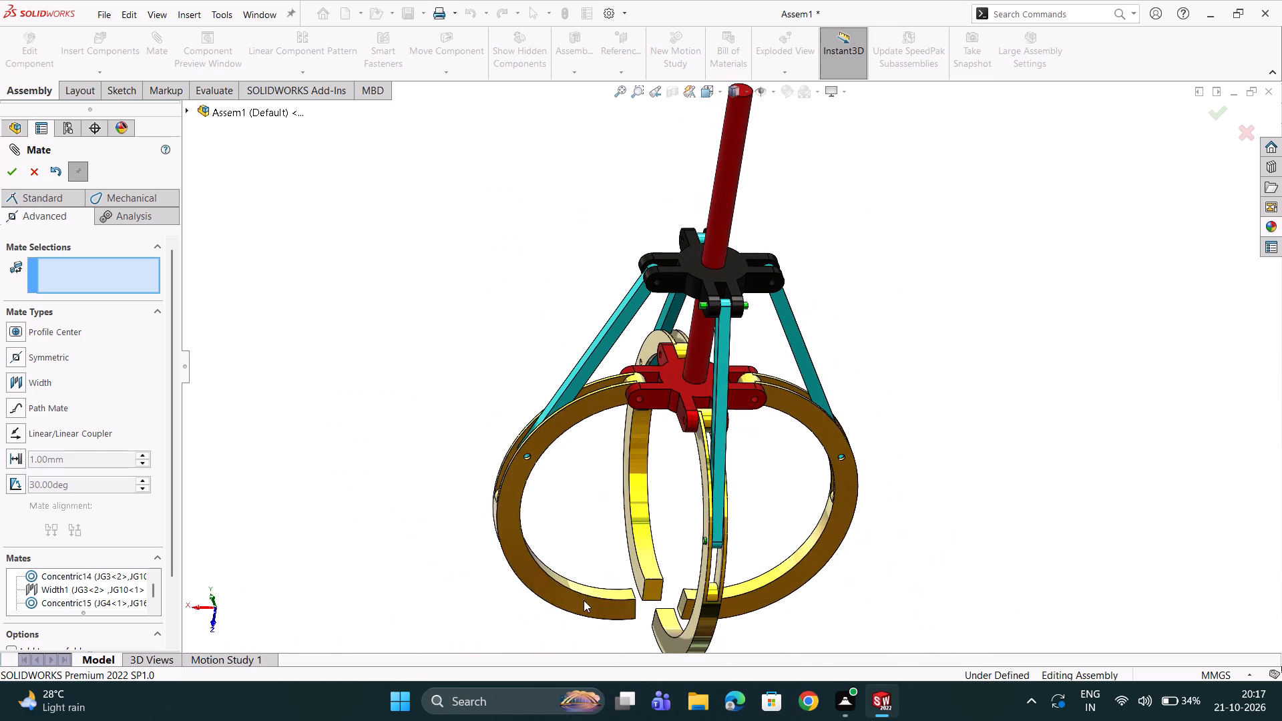
scroll(700, 509, down, 2)
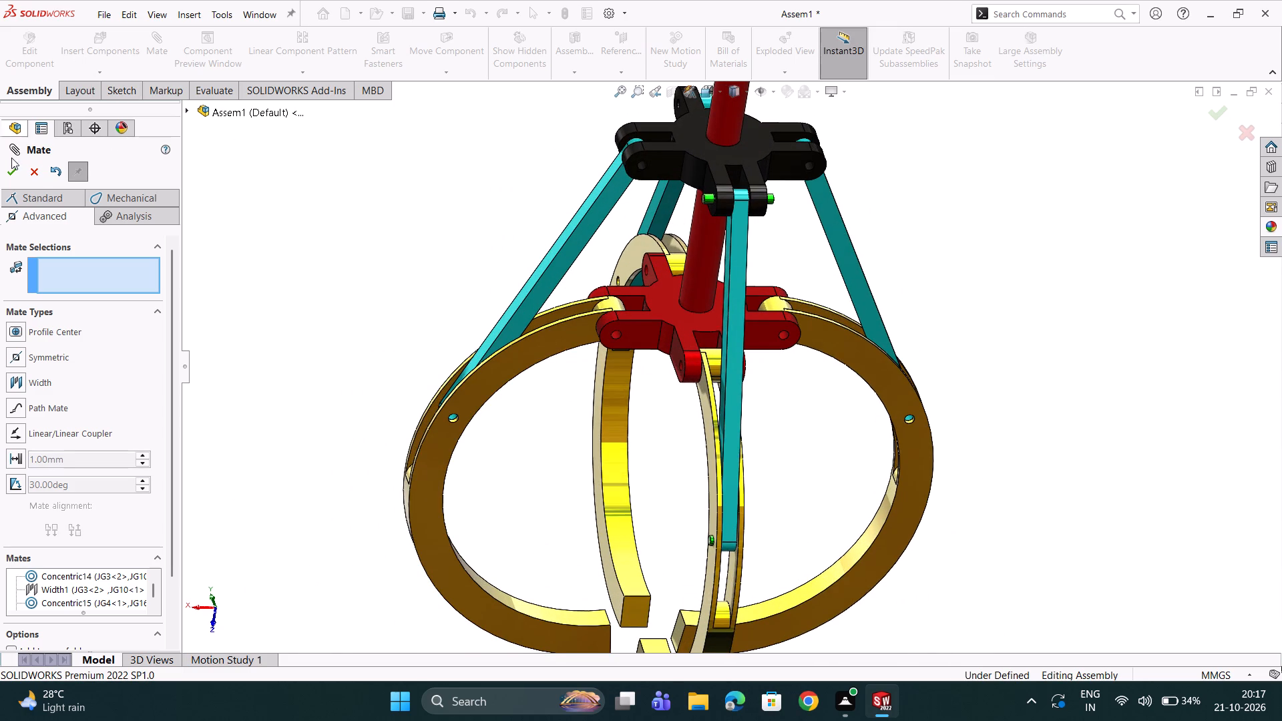
click(35, 172)
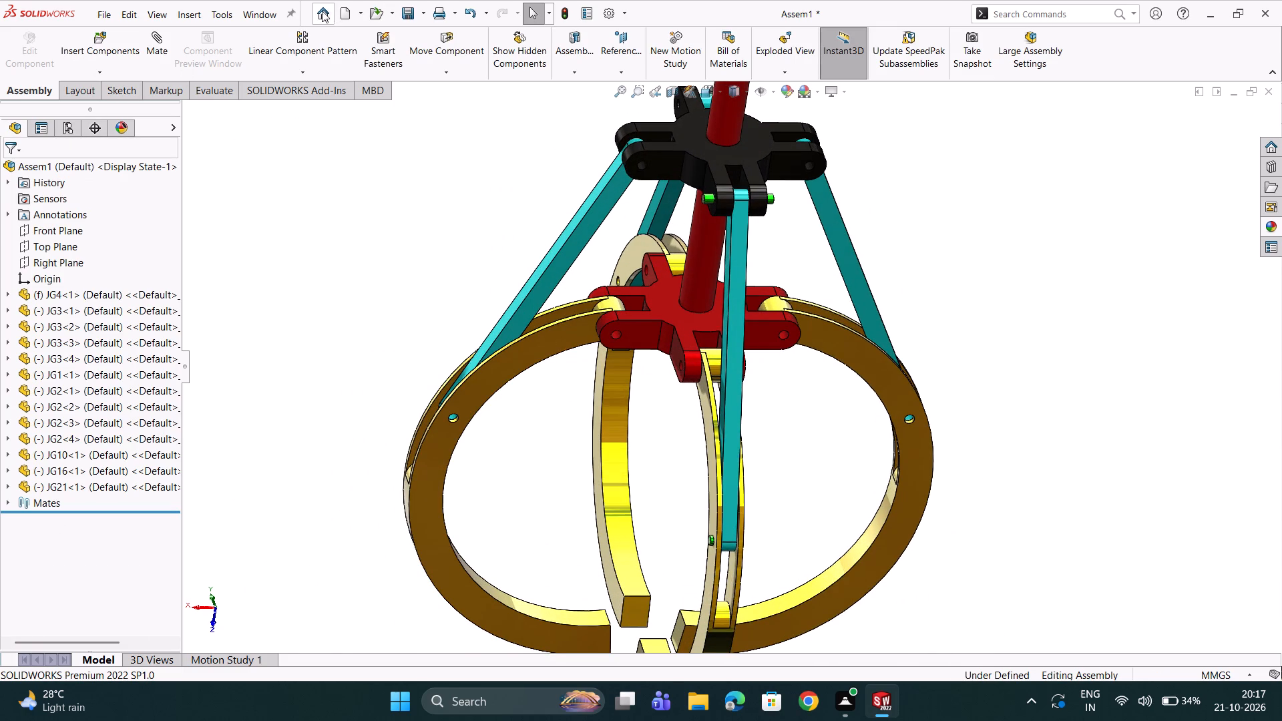
Open the JG16 pin part from the recent documents.
click(325, 14)
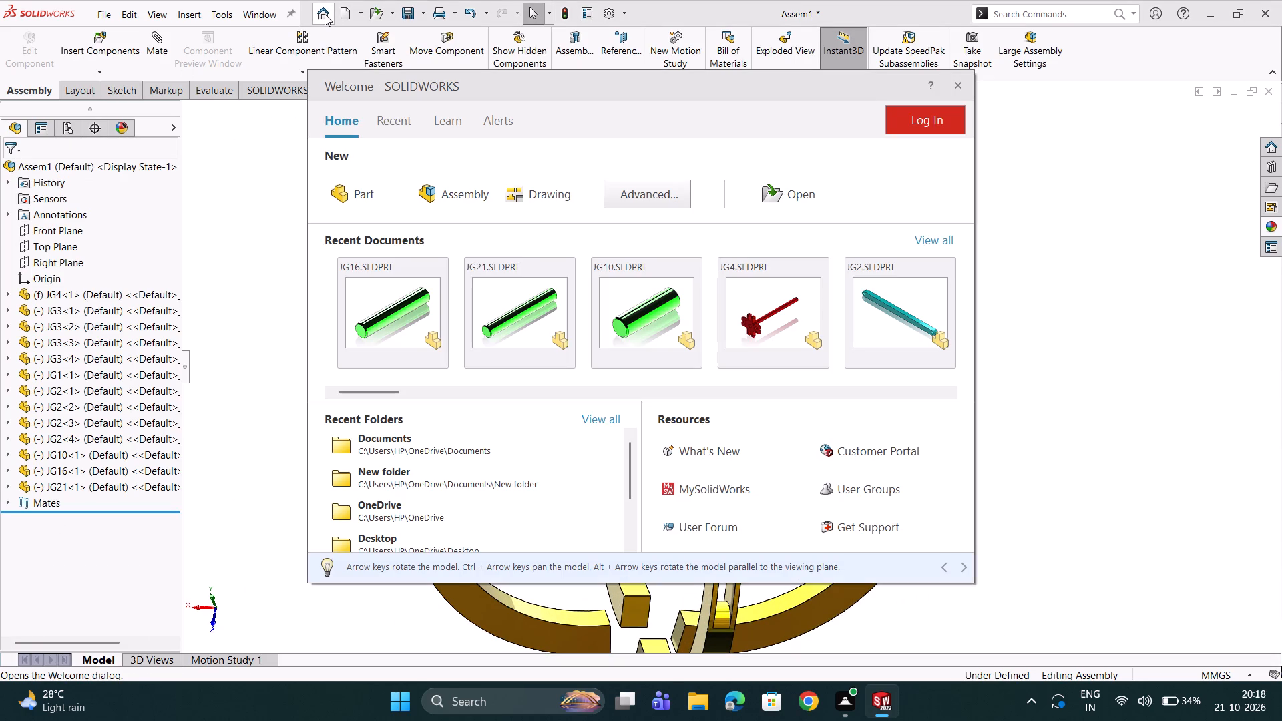
click(411, 302)
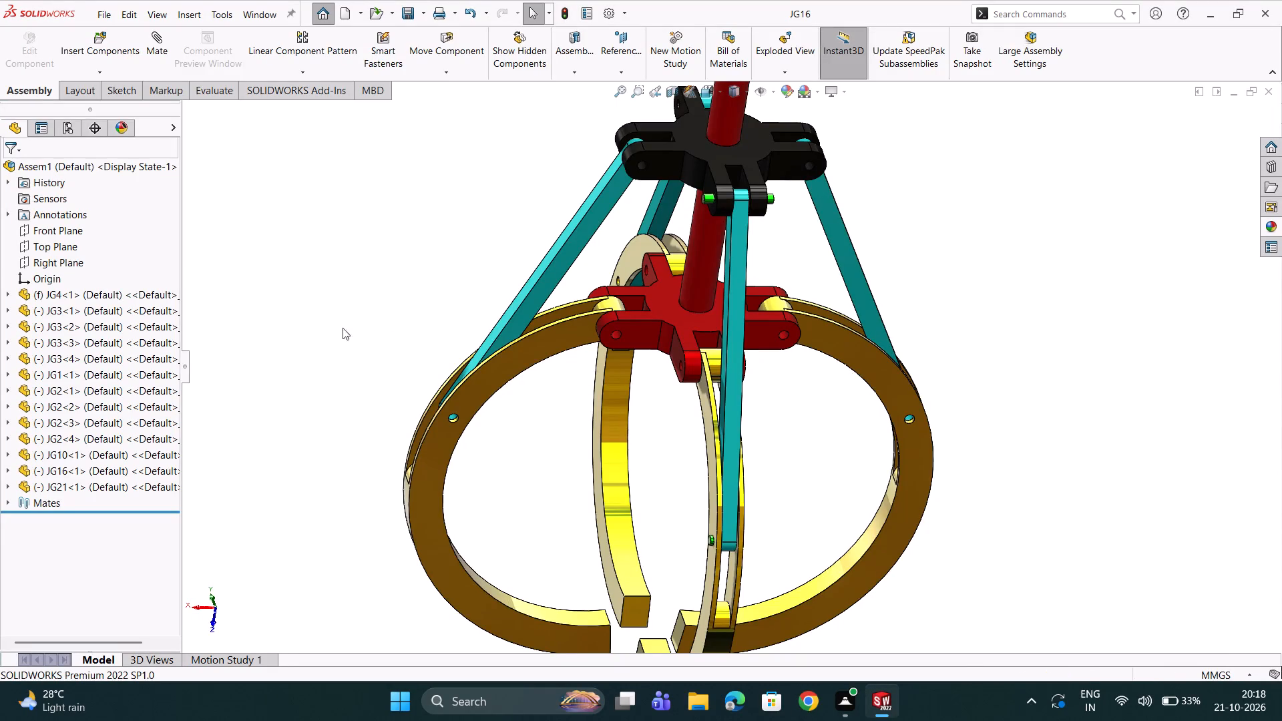
Set the mid-plane extrusion depth of the JG16 pin's Boss-Extrude1 to 18 mm.
click(20, 326)
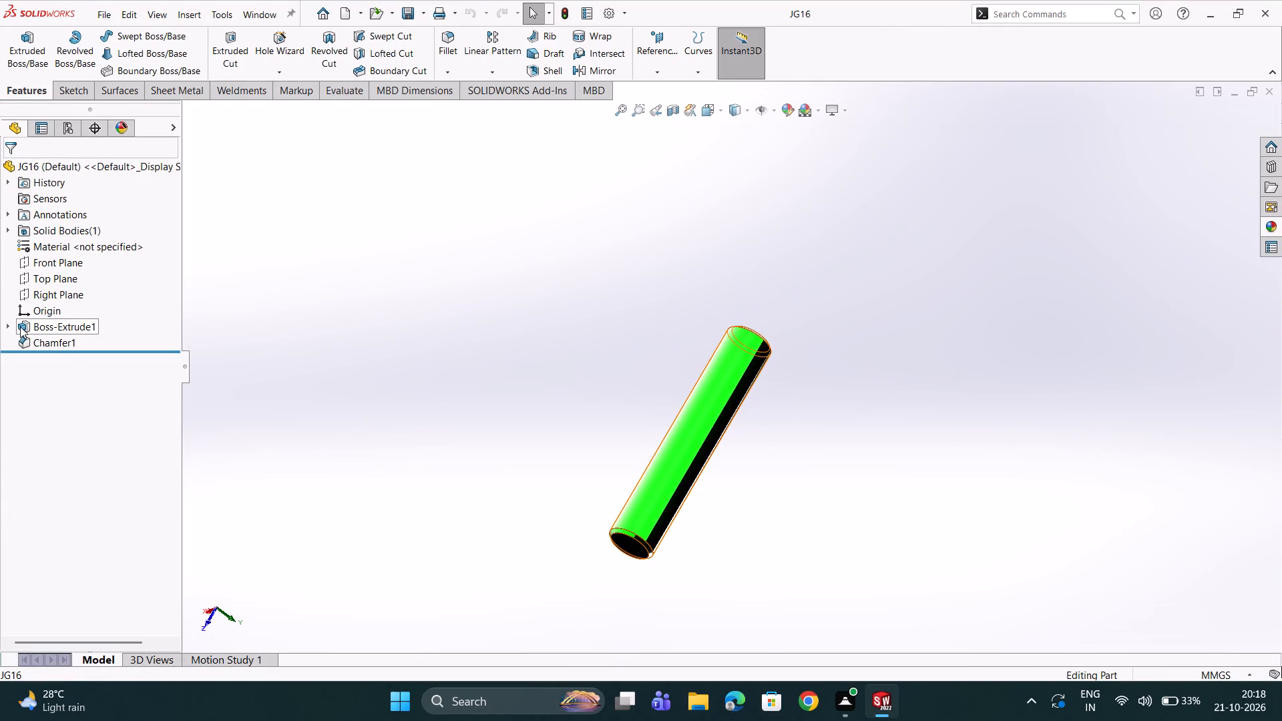
click(34, 286)
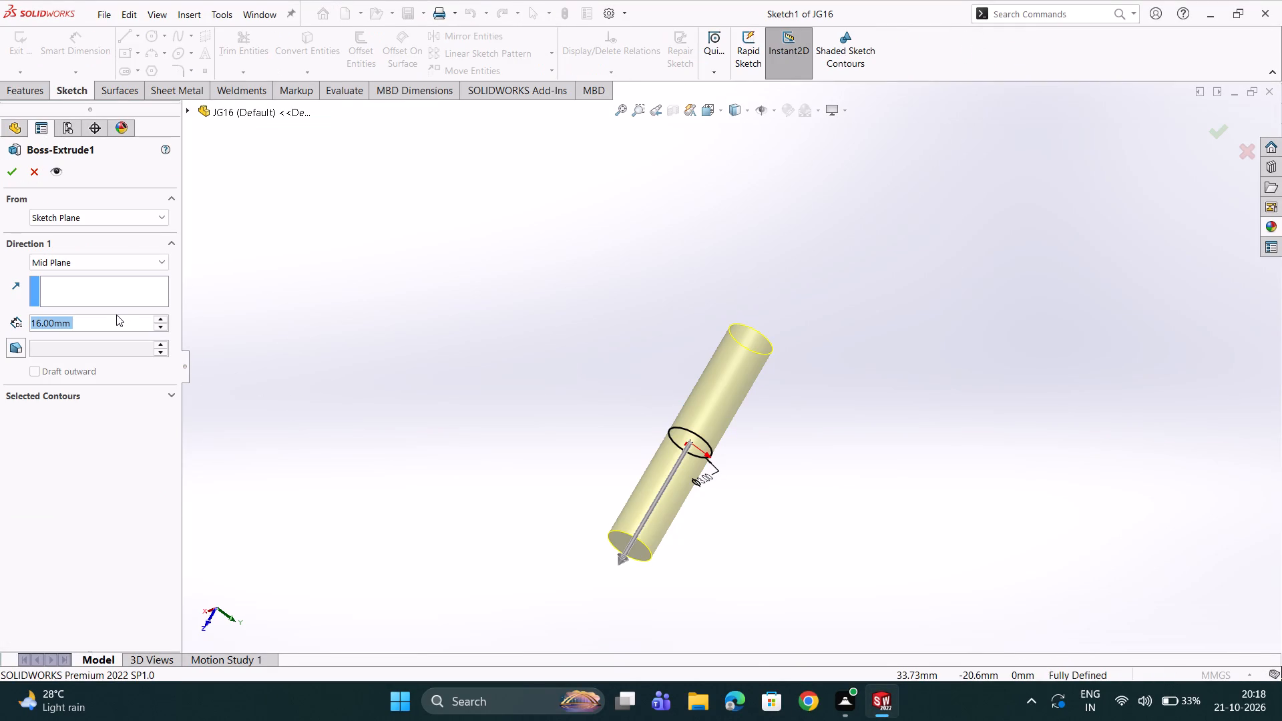
text(18)
key(Return)
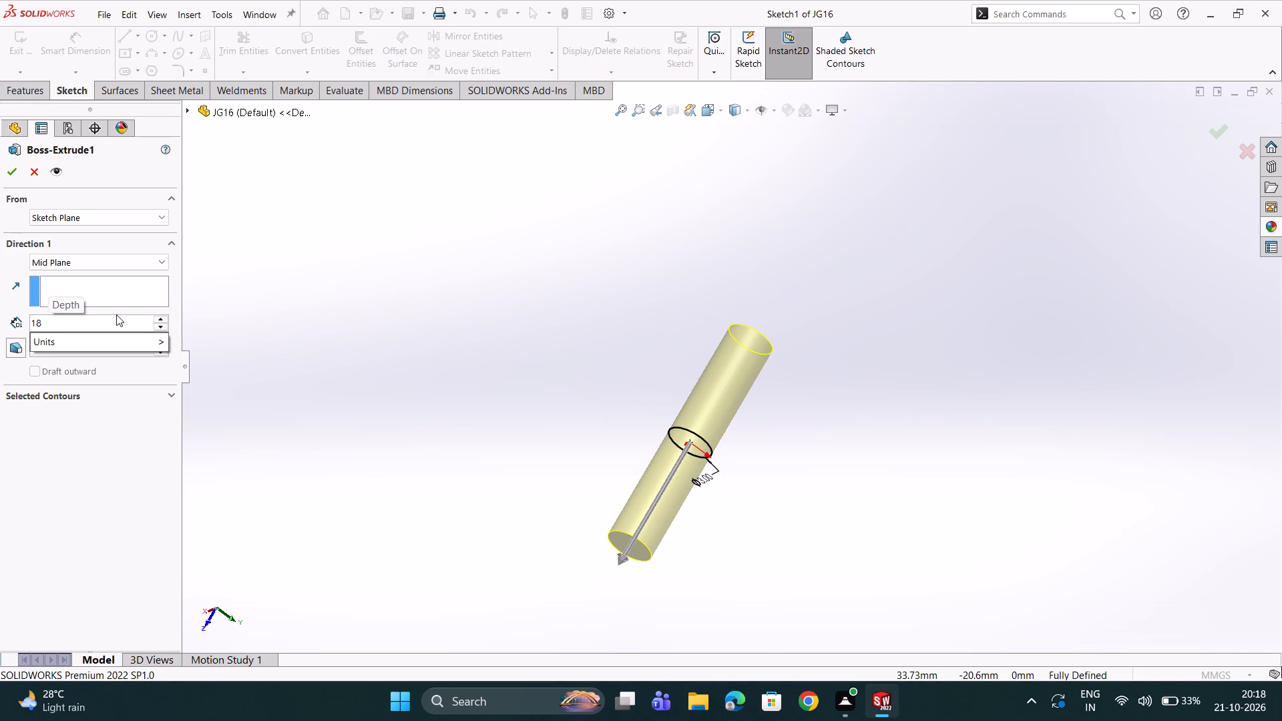
click(10, 170)
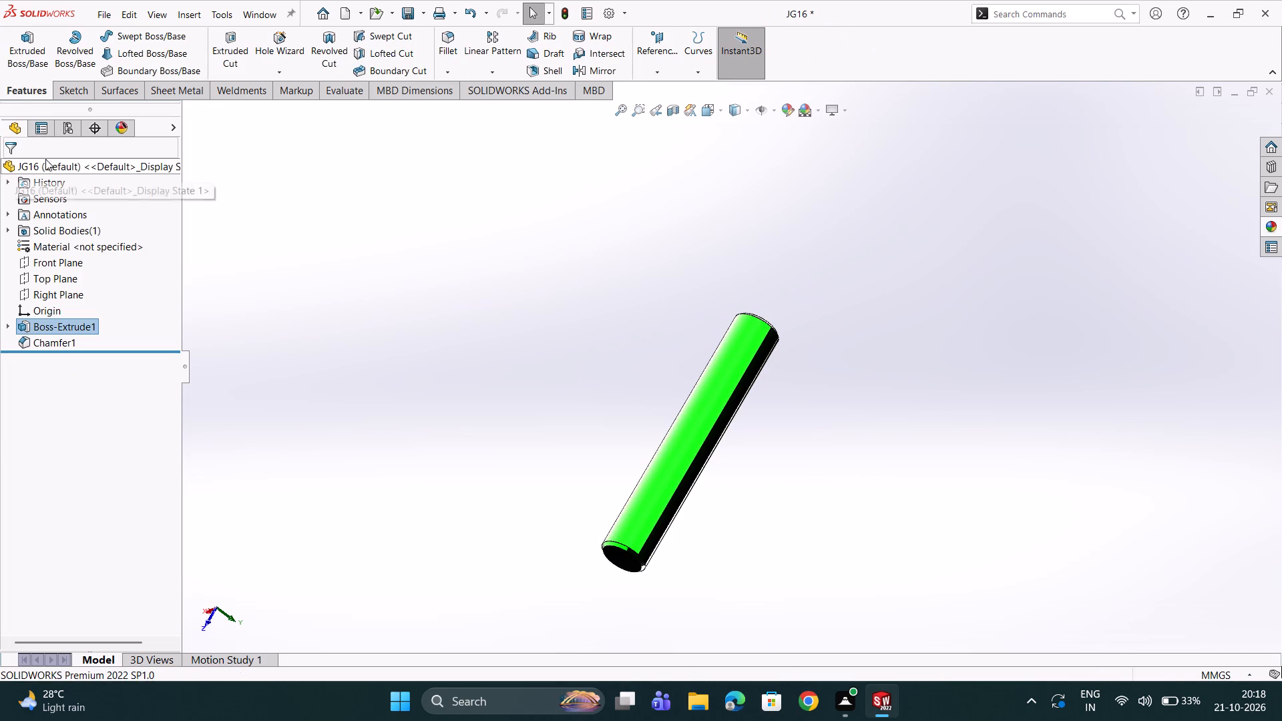
Save the JG16 part and close it, returning to the gripper assembly.
click(403, 11)
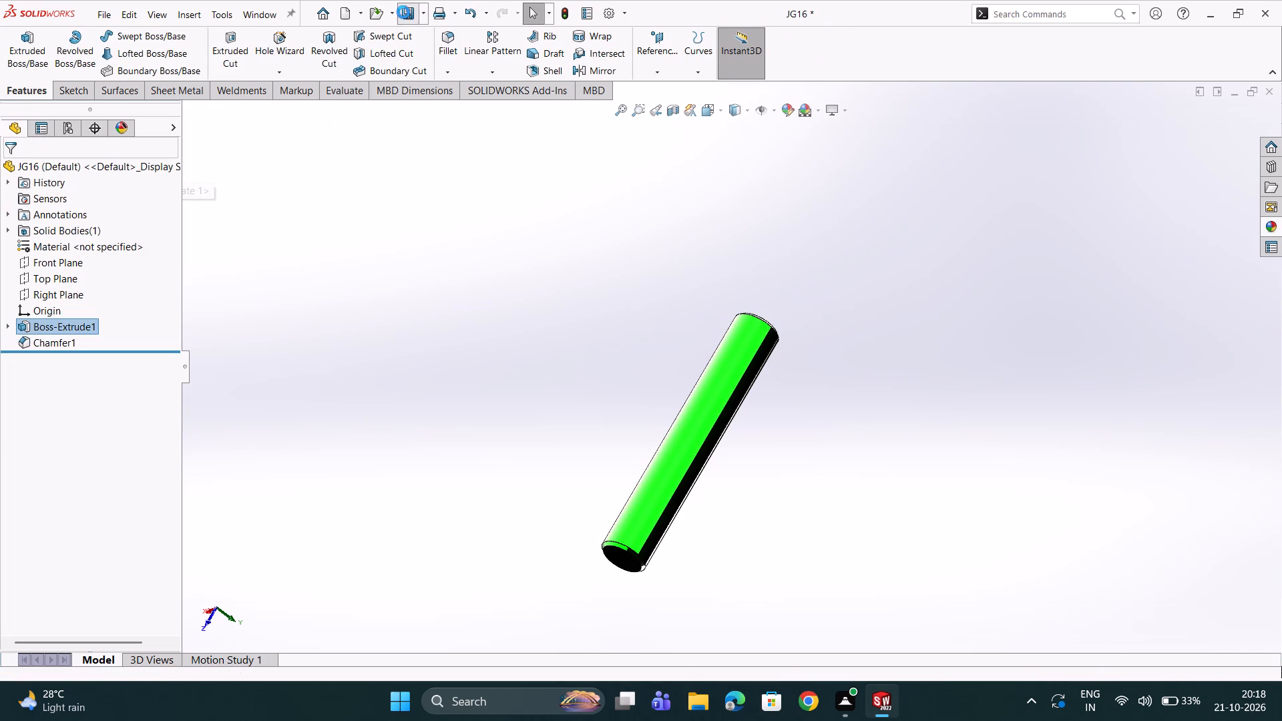
click(1264, 91)
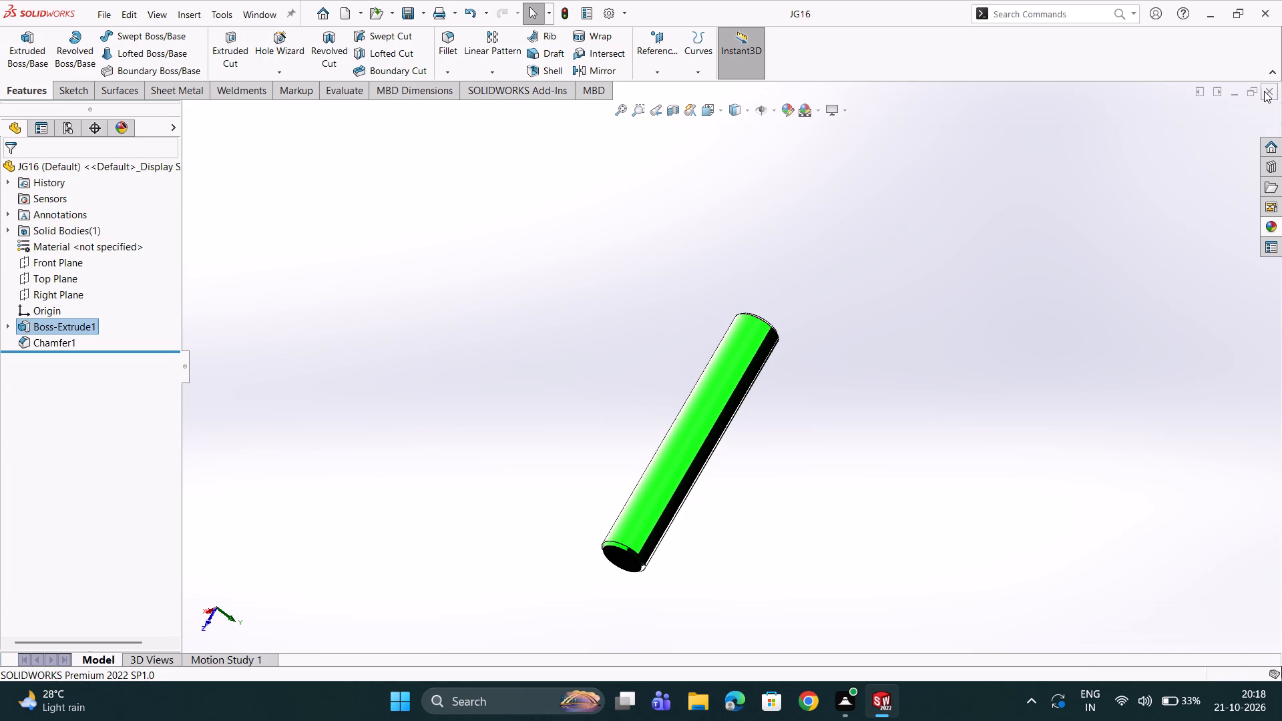
click(106, 89)
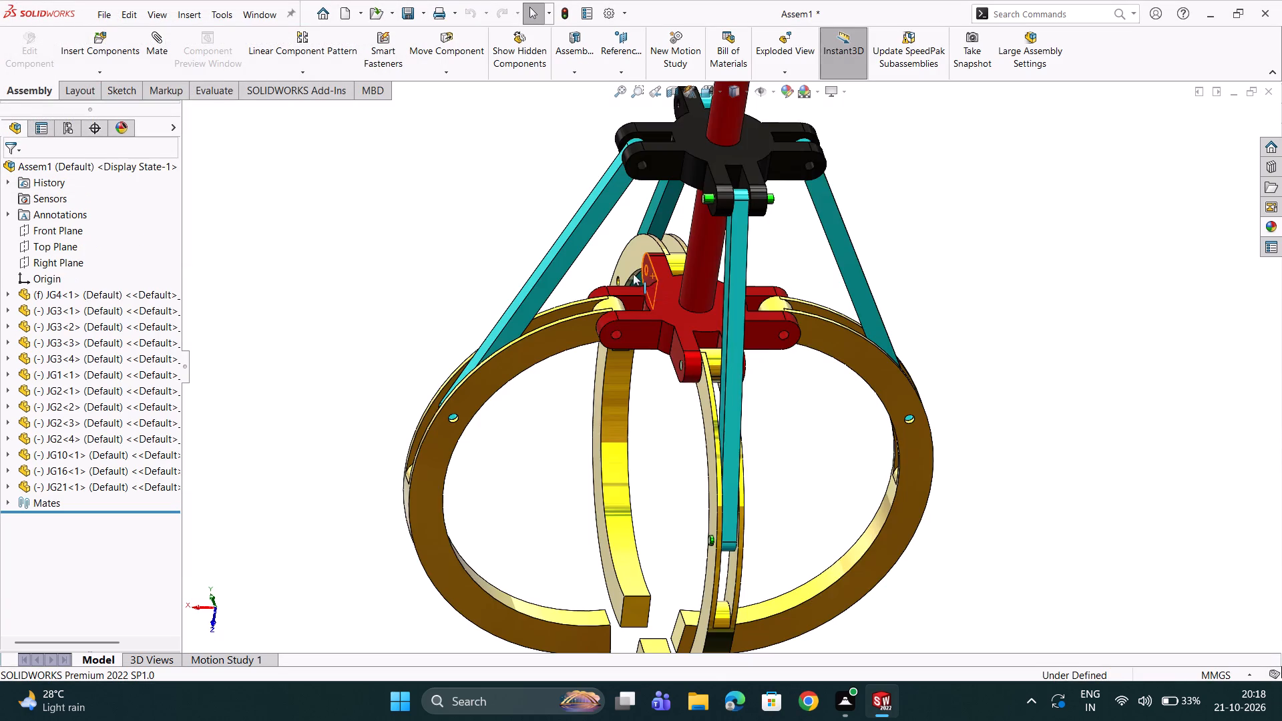
Examine how the lengthened JG16 pin fits in the red JG4 base lug and around the neighbouring joints.
scroll(649, 342, down, 2)
scroll(695, 427, down, 3)
middle_drag(696, 419, 653, 421)
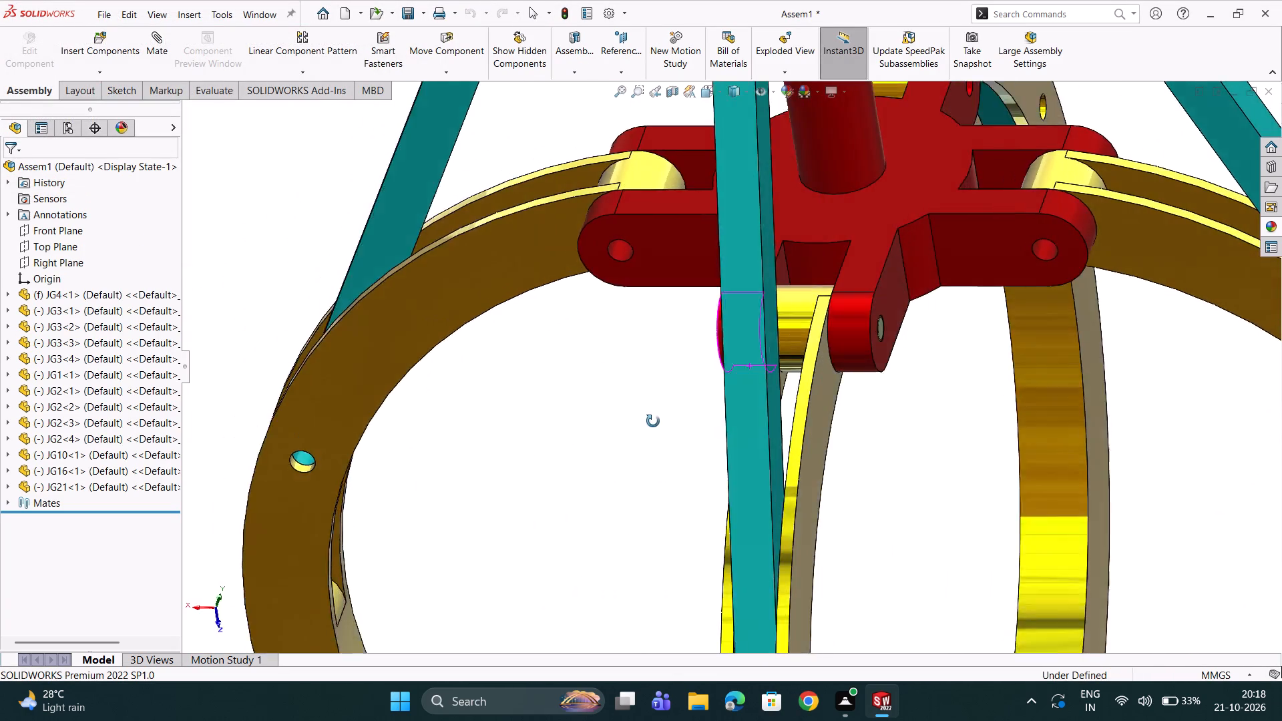
middle_drag(653, 421, 629, 531)
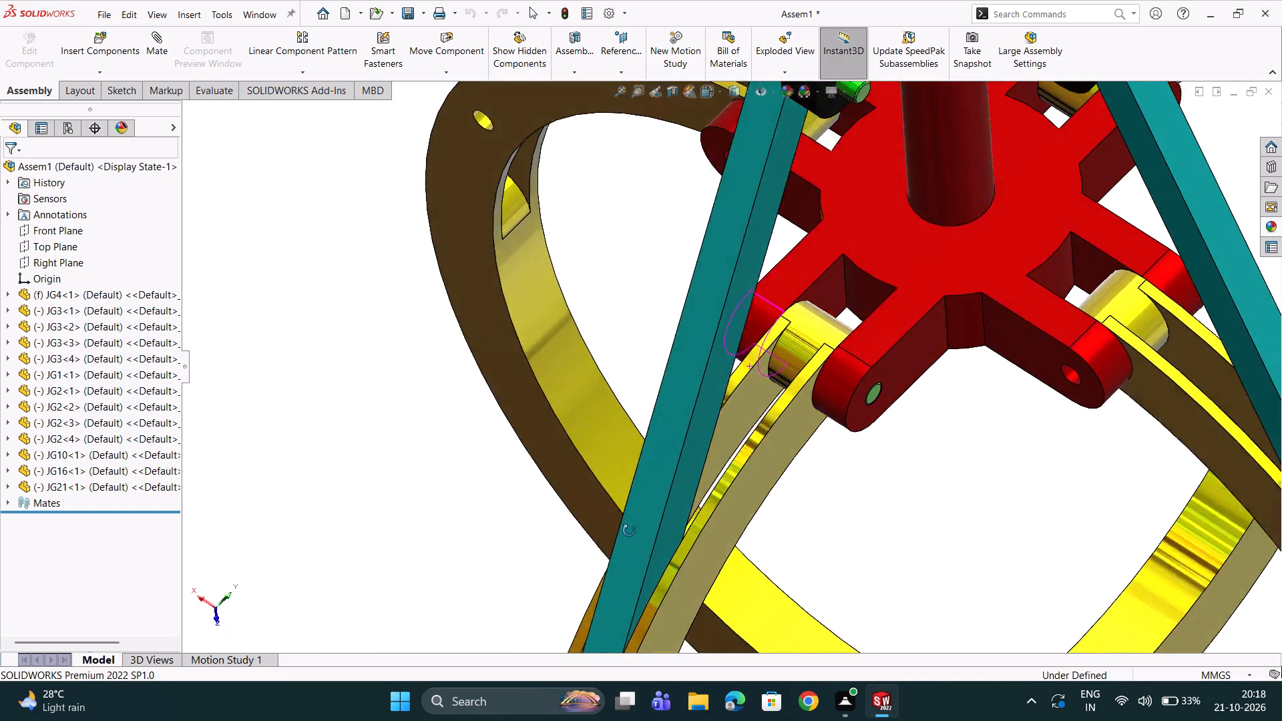
middle_drag(629, 531, 710, 400)
scroll(710, 405, up, 4)
scroll(648, 381, down, 2)
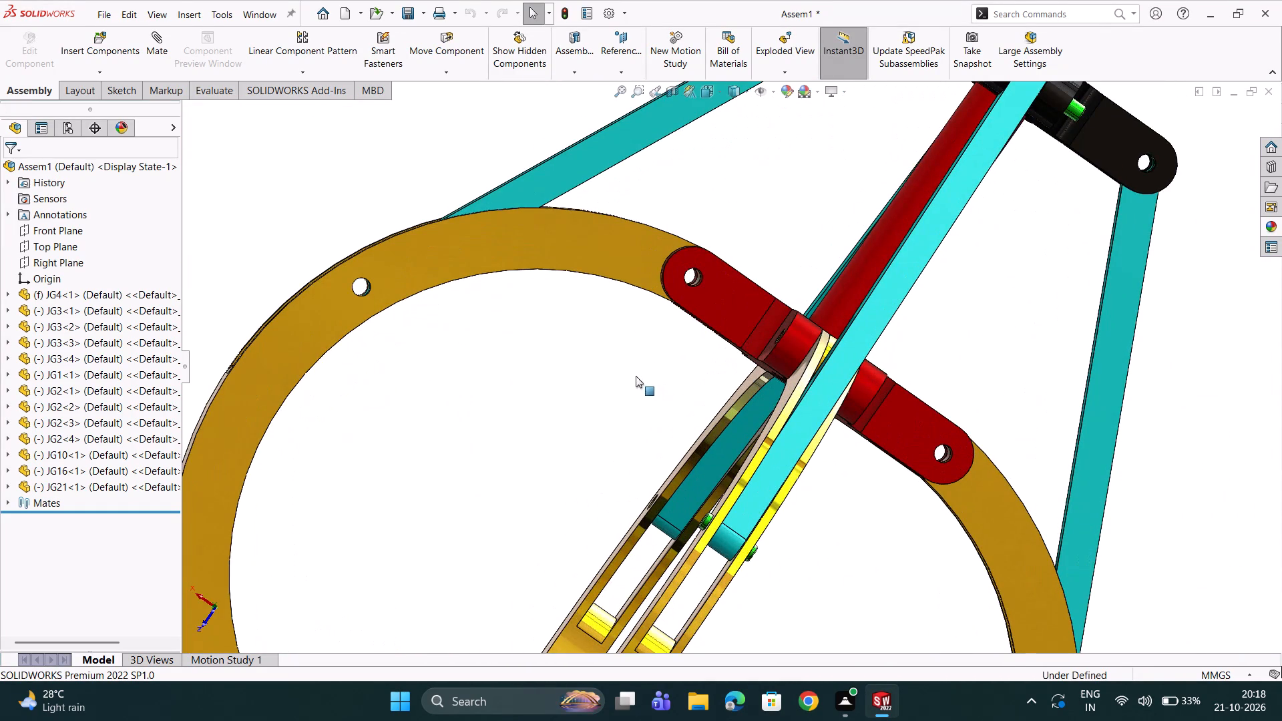
scroll(606, 360, up, 4)
middle_drag(606, 360, 544, 393)
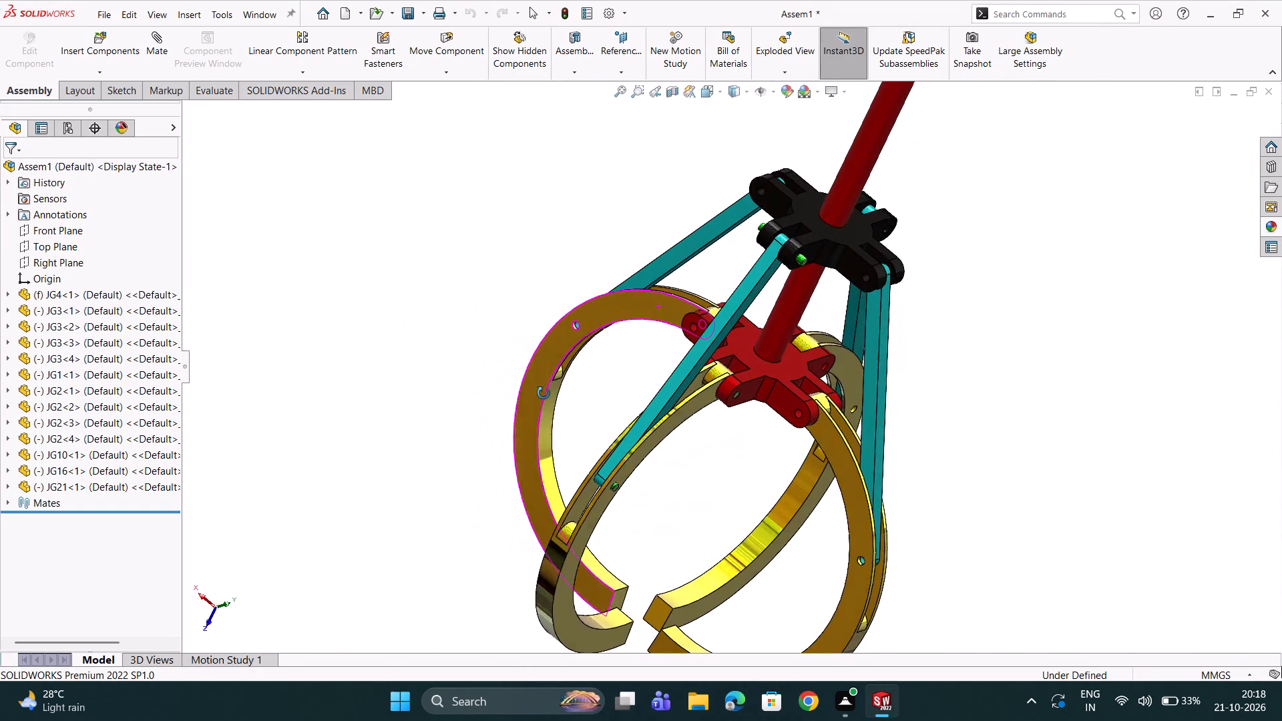
middle_drag(544, 393, 541, 389)
scroll(540, 385, up, 1)
Start Copy with Mates with the three placed pins JG10, JG16 and JG21 as the components to copy.
click(106, 73)
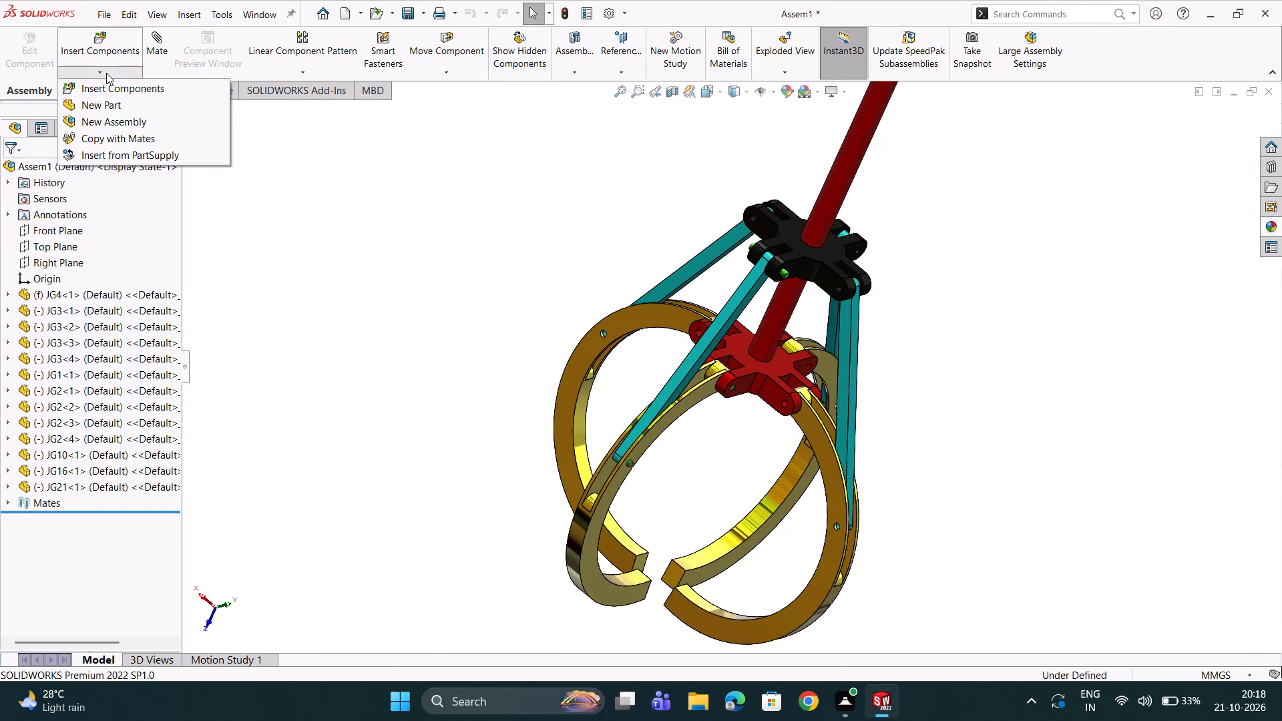
click(93, 141)
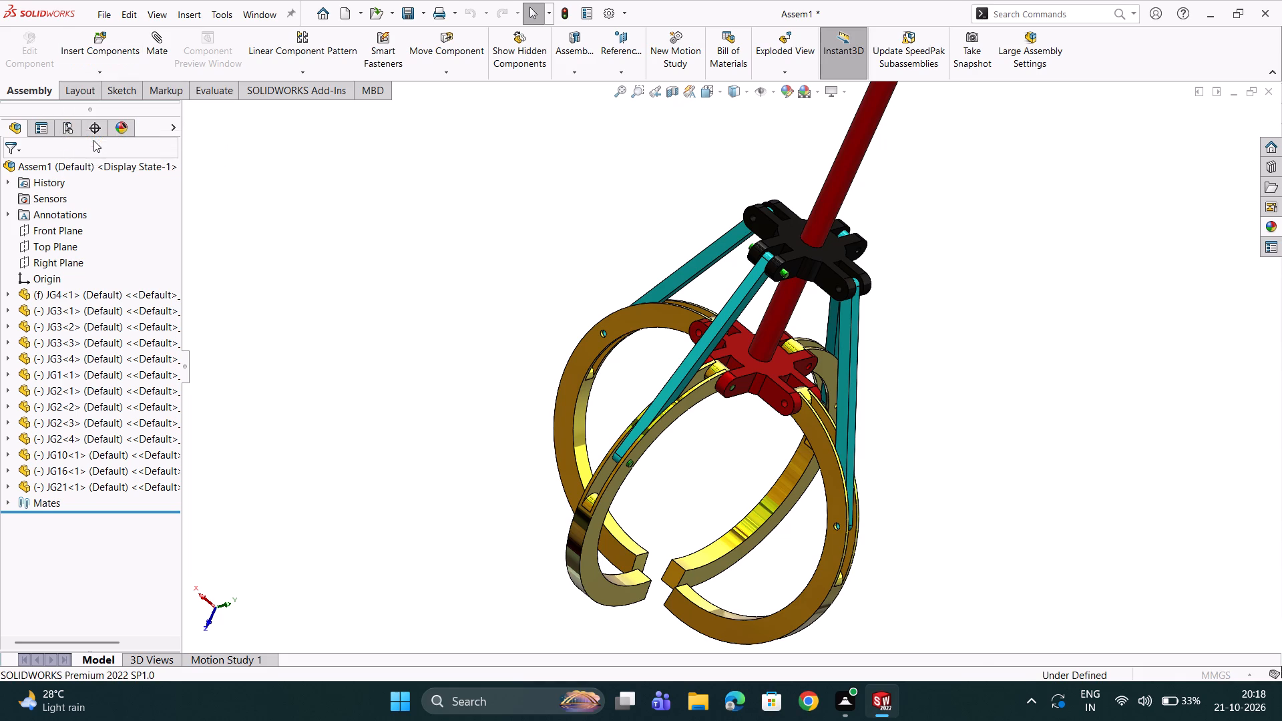
scroll(871, 676, down, 3)
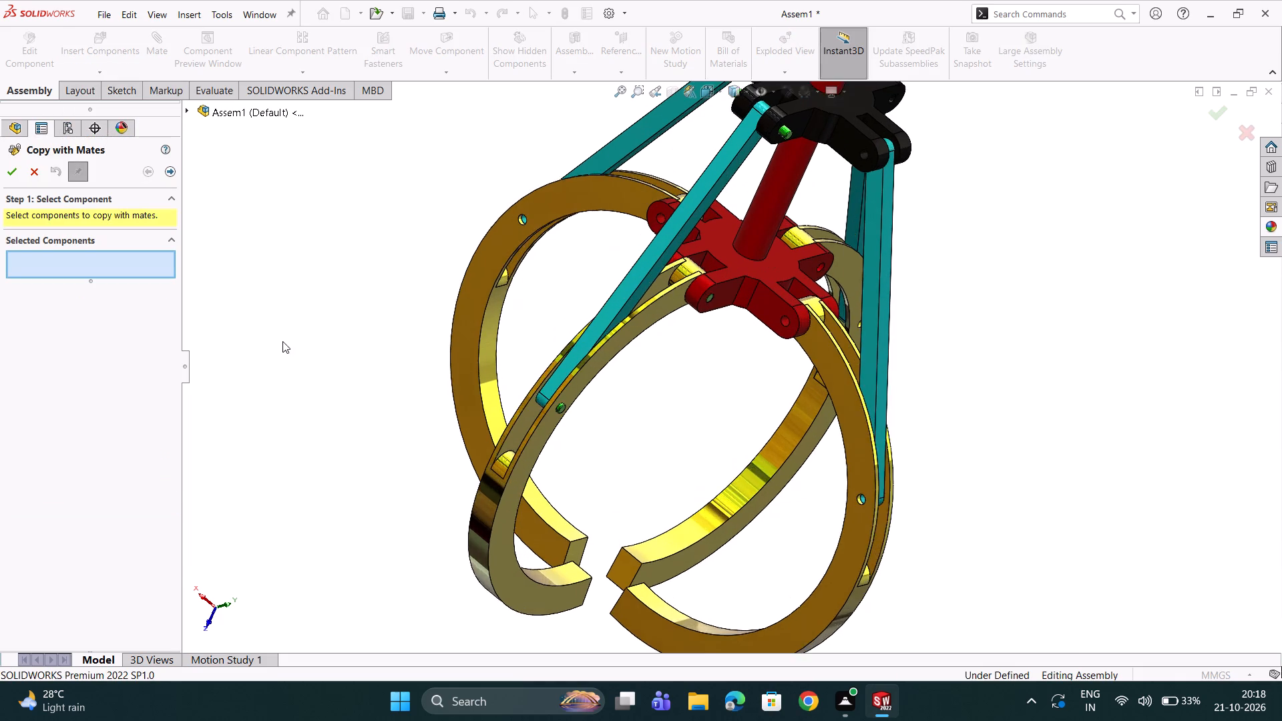
scroll(282, 341, down, 2)
scroll(722, 417, down, 2)
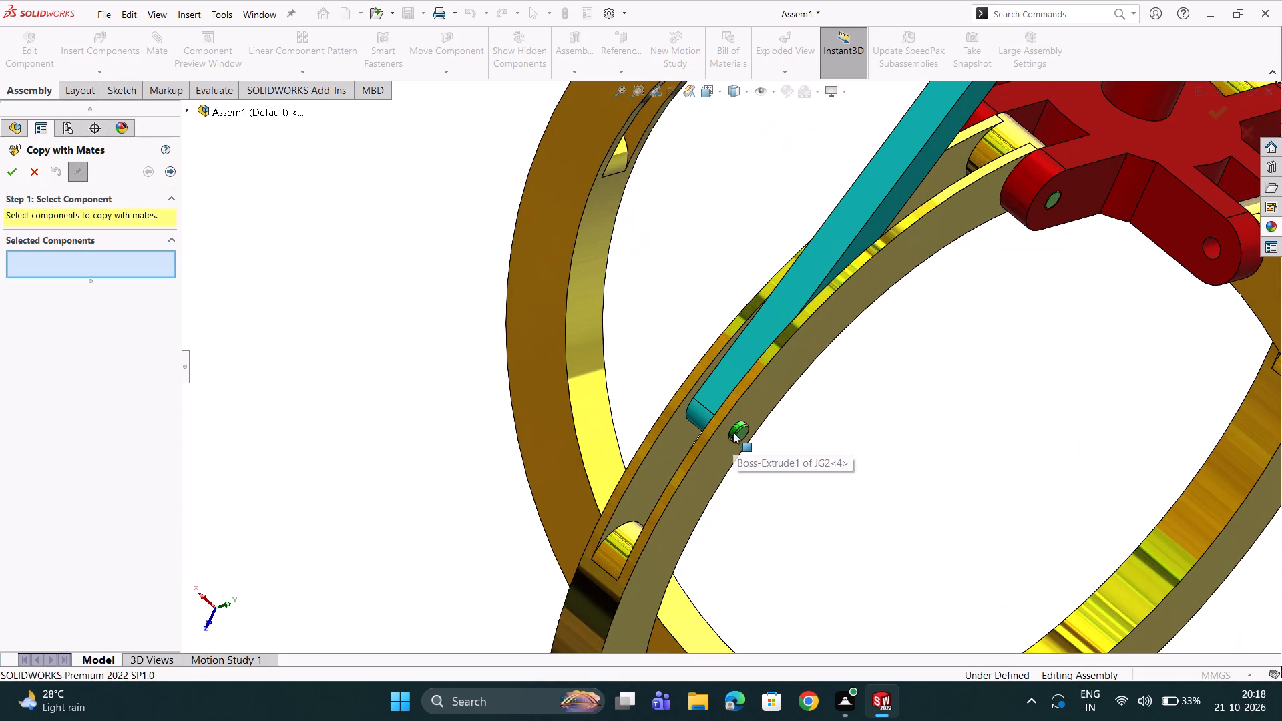
click(741, 437)
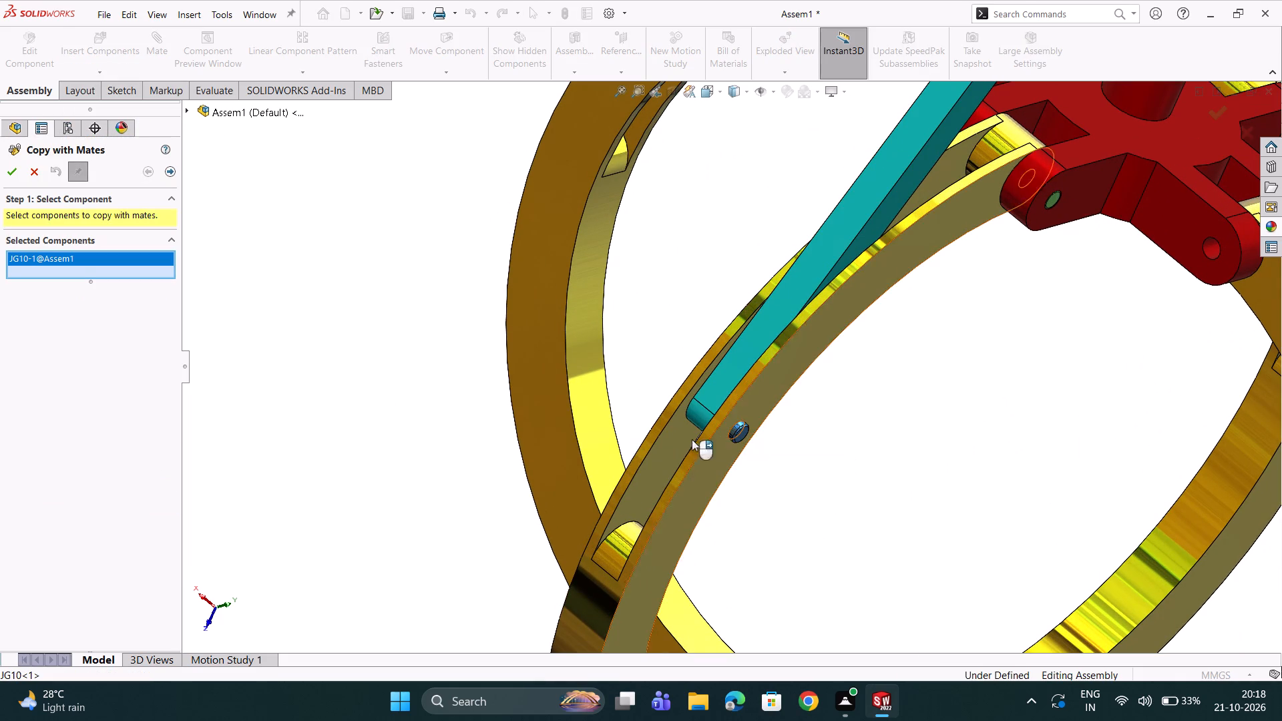
scroll(937, 190, down, 2)
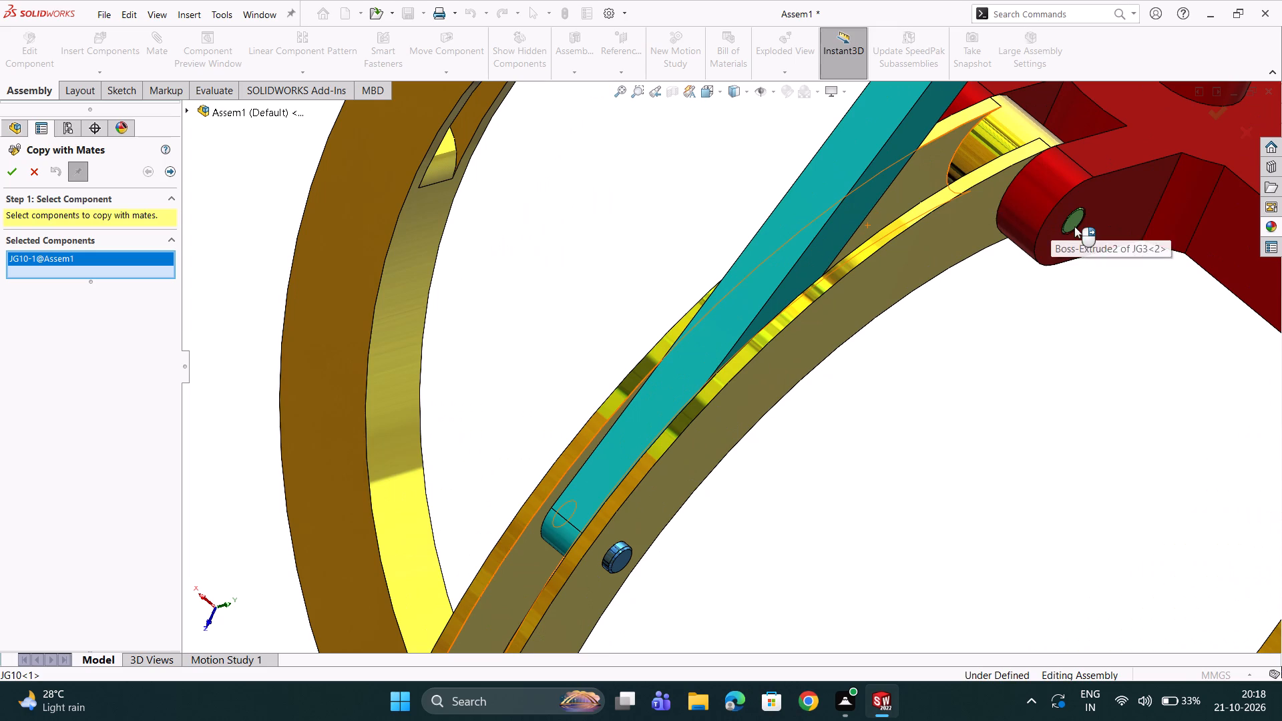
click(1066, 224)
scroll(1066, 225, up, 4)
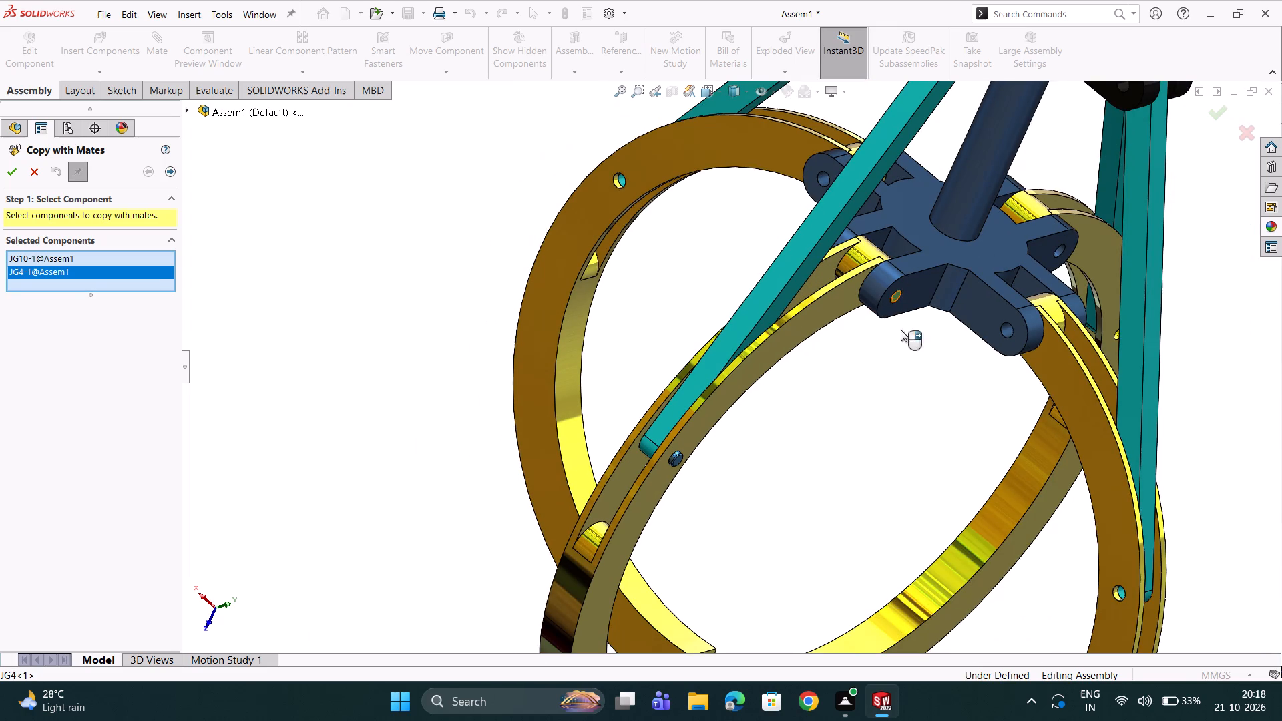
click(913, 286)
scroll(900, 297, down, 3)
double_click(864, 308)
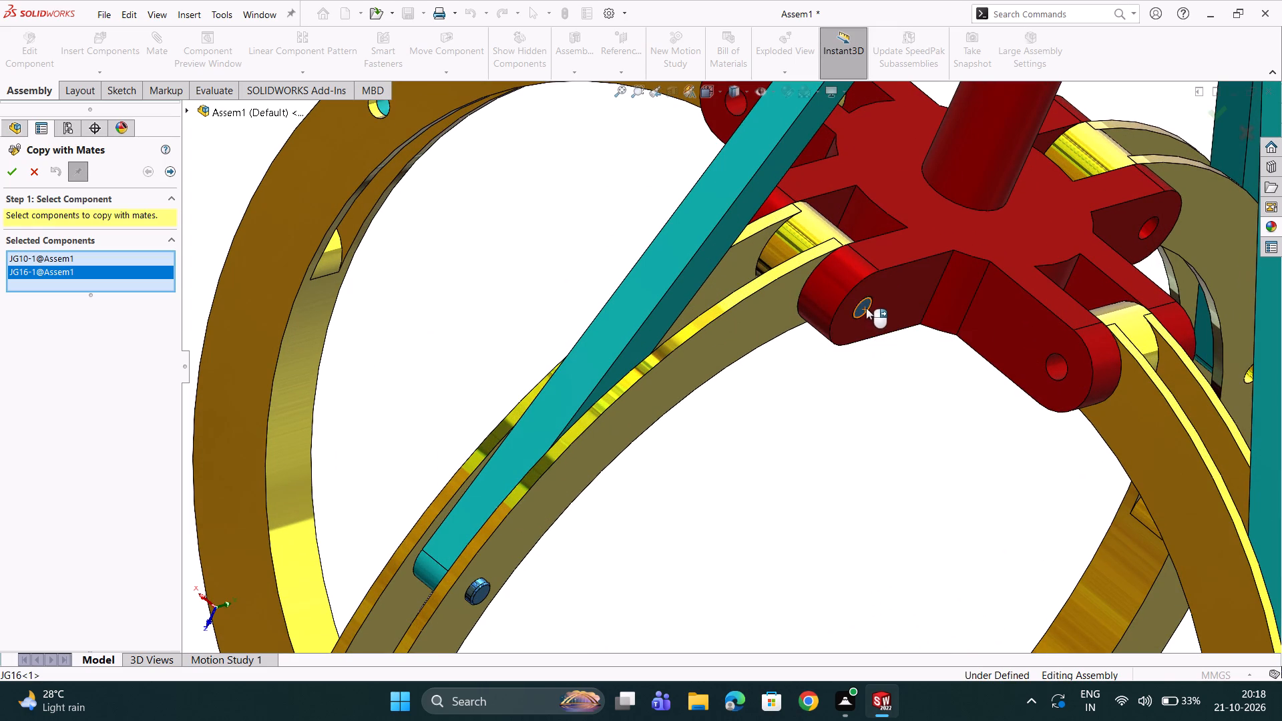
scroll(891, 314, up, 7)
scroll(854, 252, down, 7)
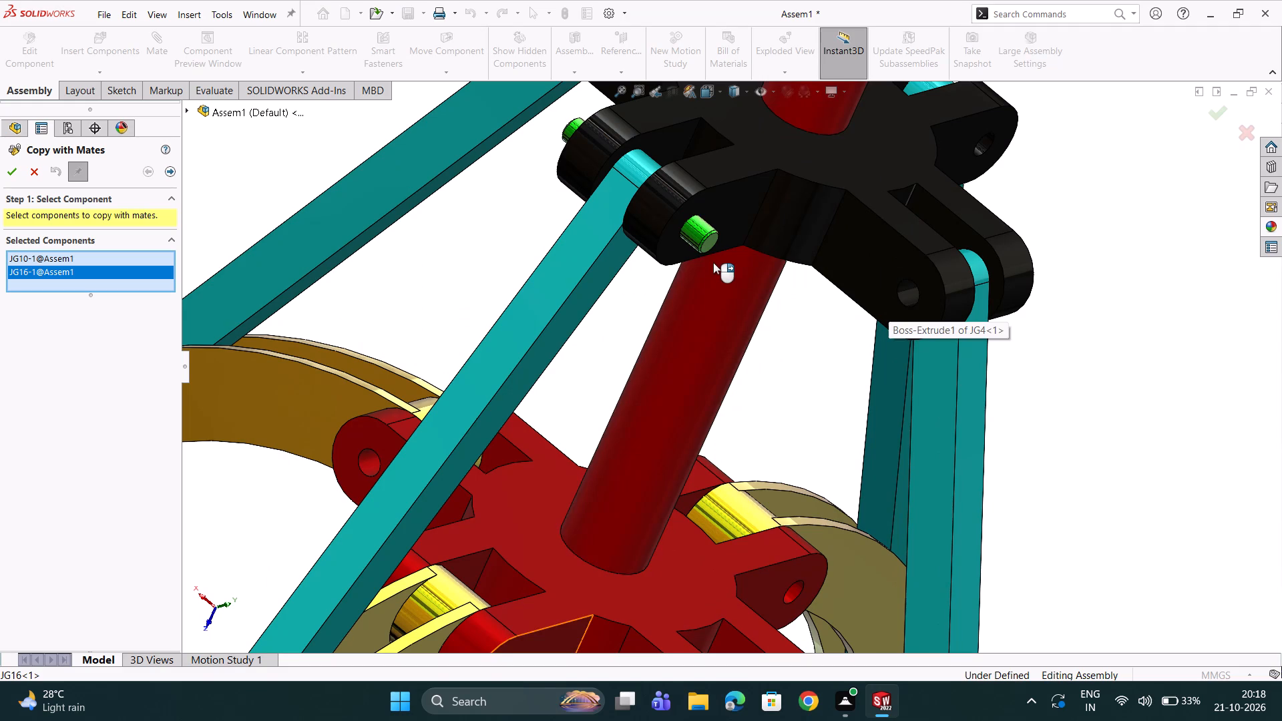
click(700, 237)
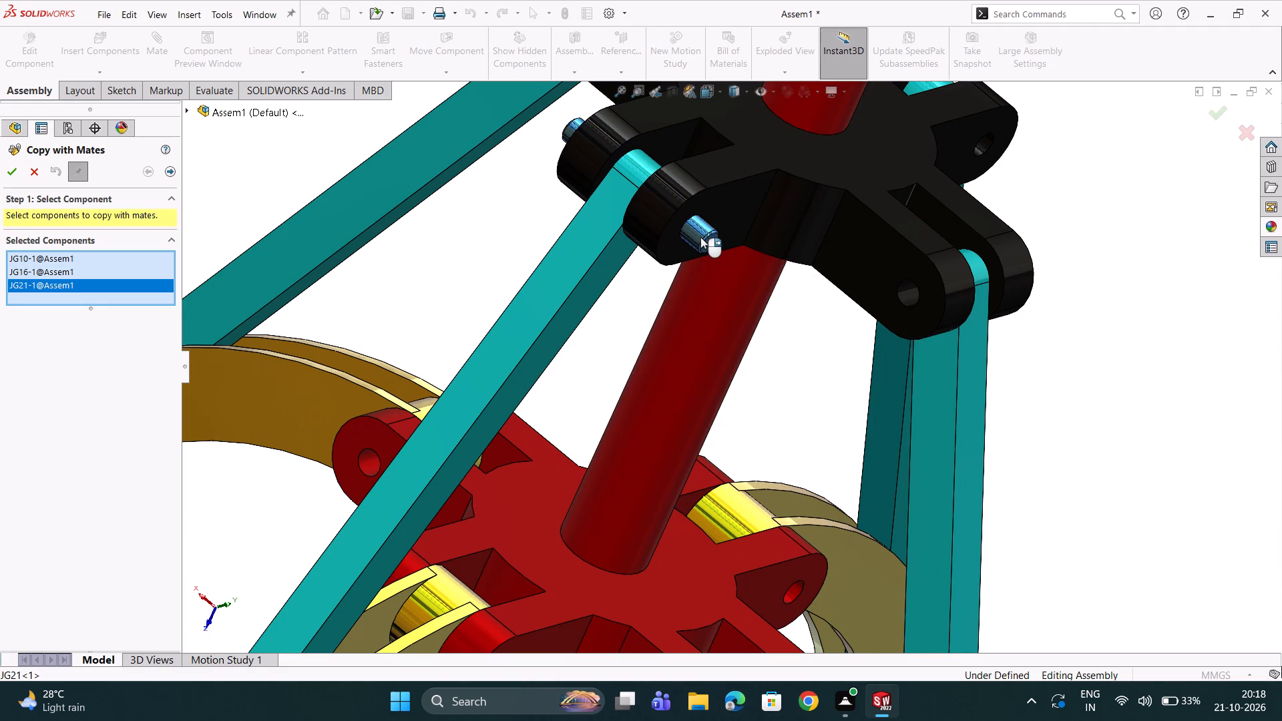
scroll(343, 358, up, 7)
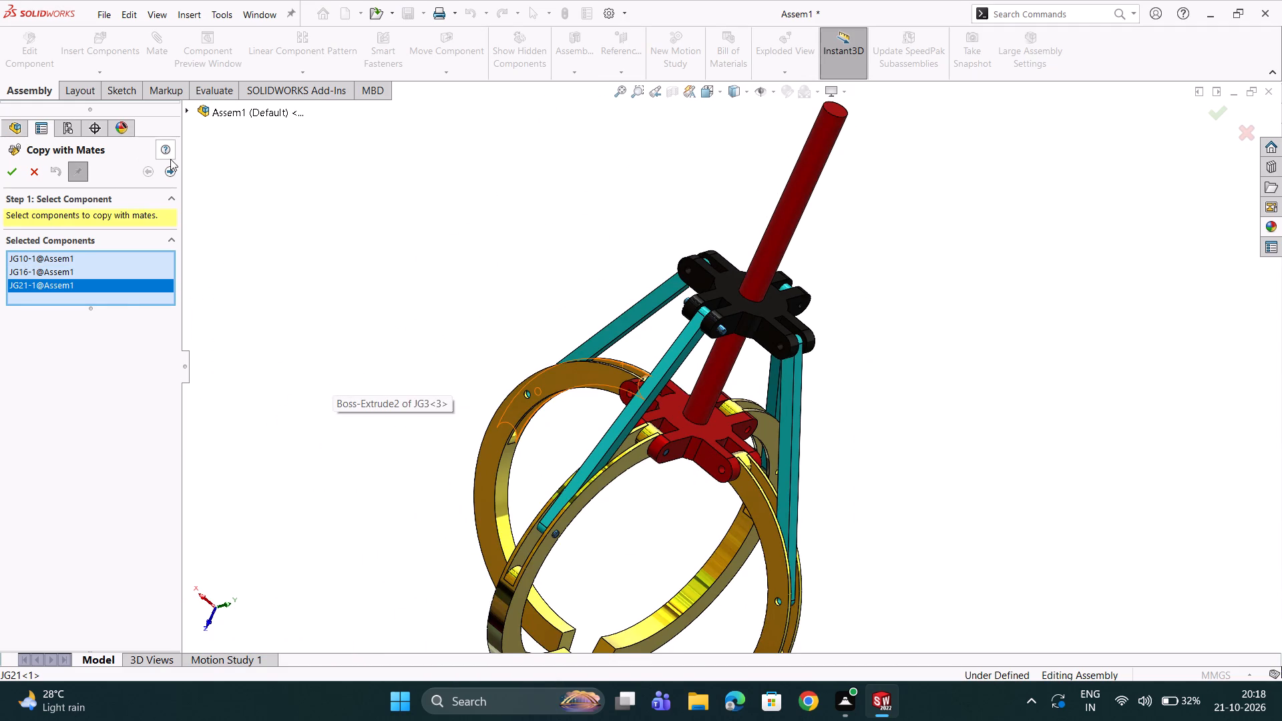
Reference the copied JG10 pin's concentric mate to the link hole in arm JG3-3 and its Width mate to that arm's two side faces.
click(168, 174)
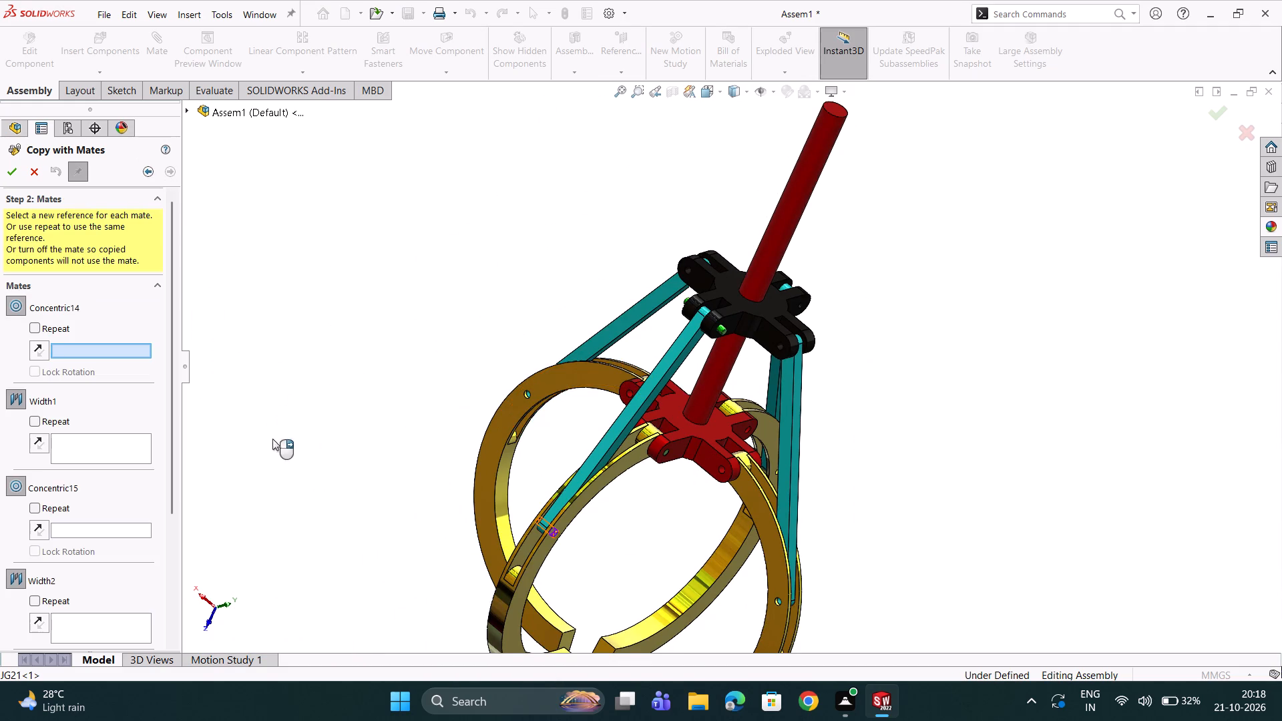
scroll(519, 477, up, 2)
scroll(531, 468, down, 2)
middle_drag(563, 441, 660, 479)
scroll(615, 467, down, 1)
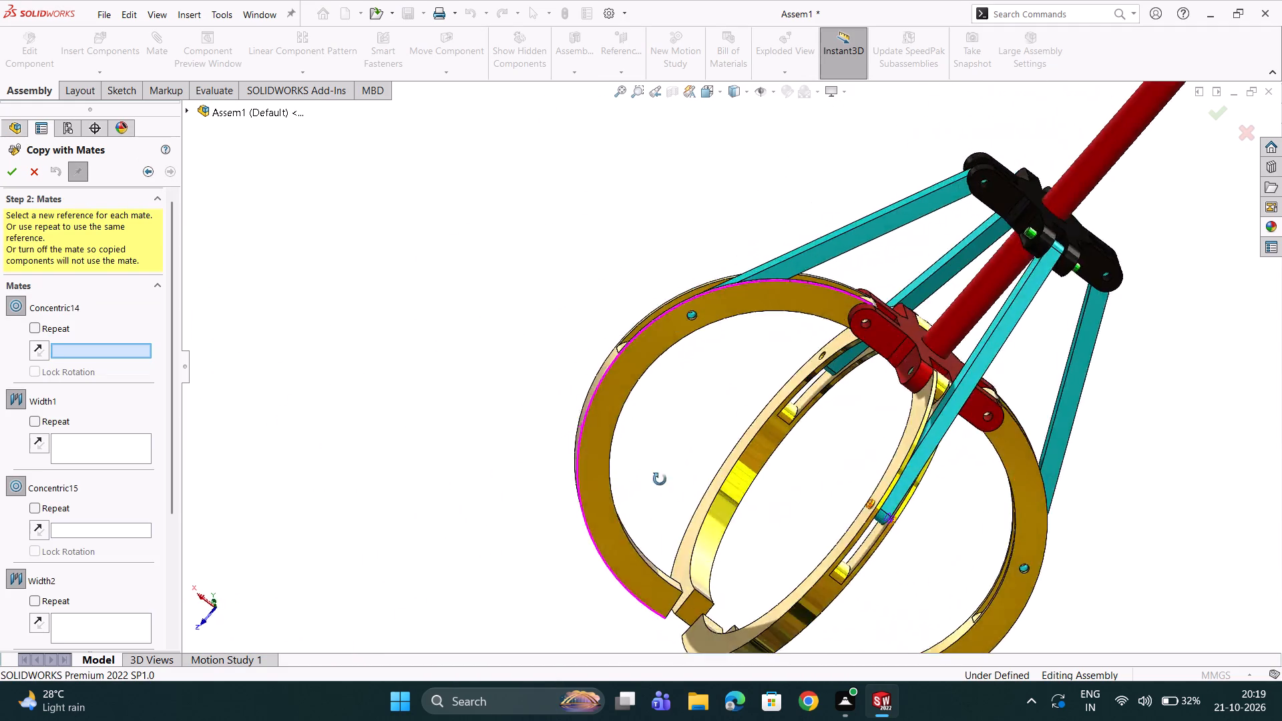
middle_drag(660, 479, 679, 479)
scroll(684, 406, down, 4)
scroll(712, 211, down, 2)
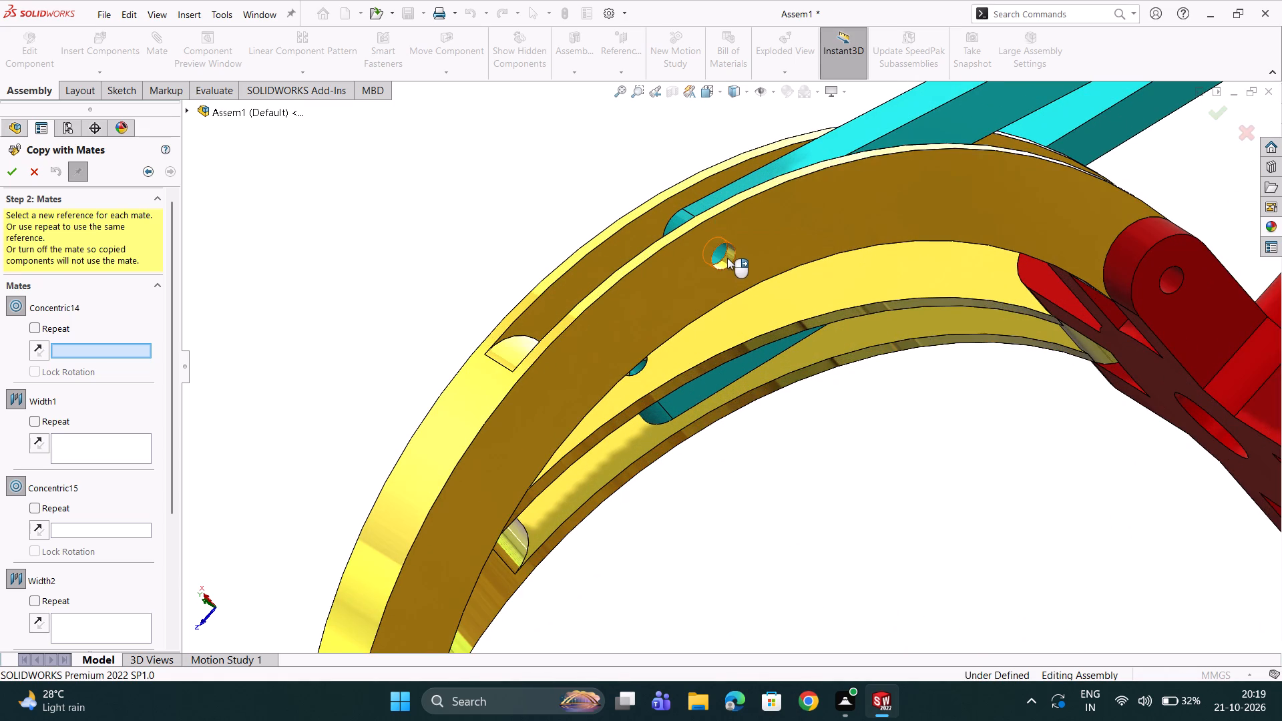
click(727, 257)
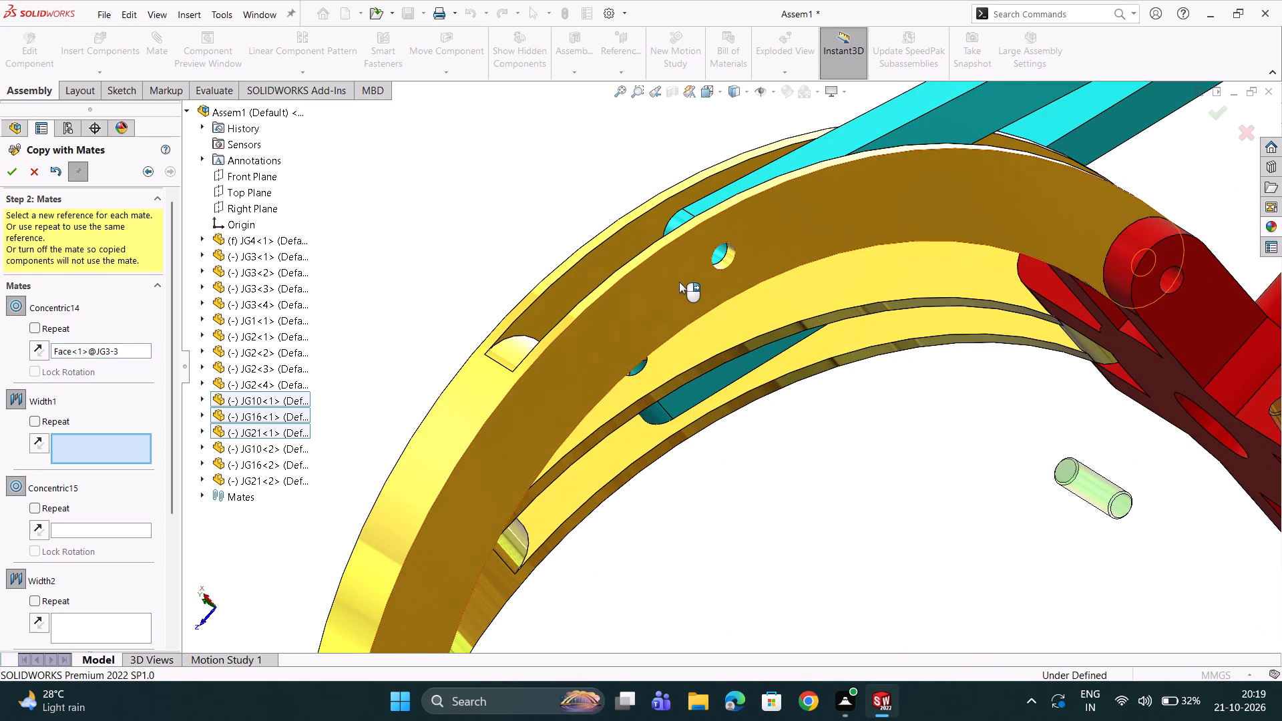
click(679, 282)
middle_drag(526, 242, 537, 266)
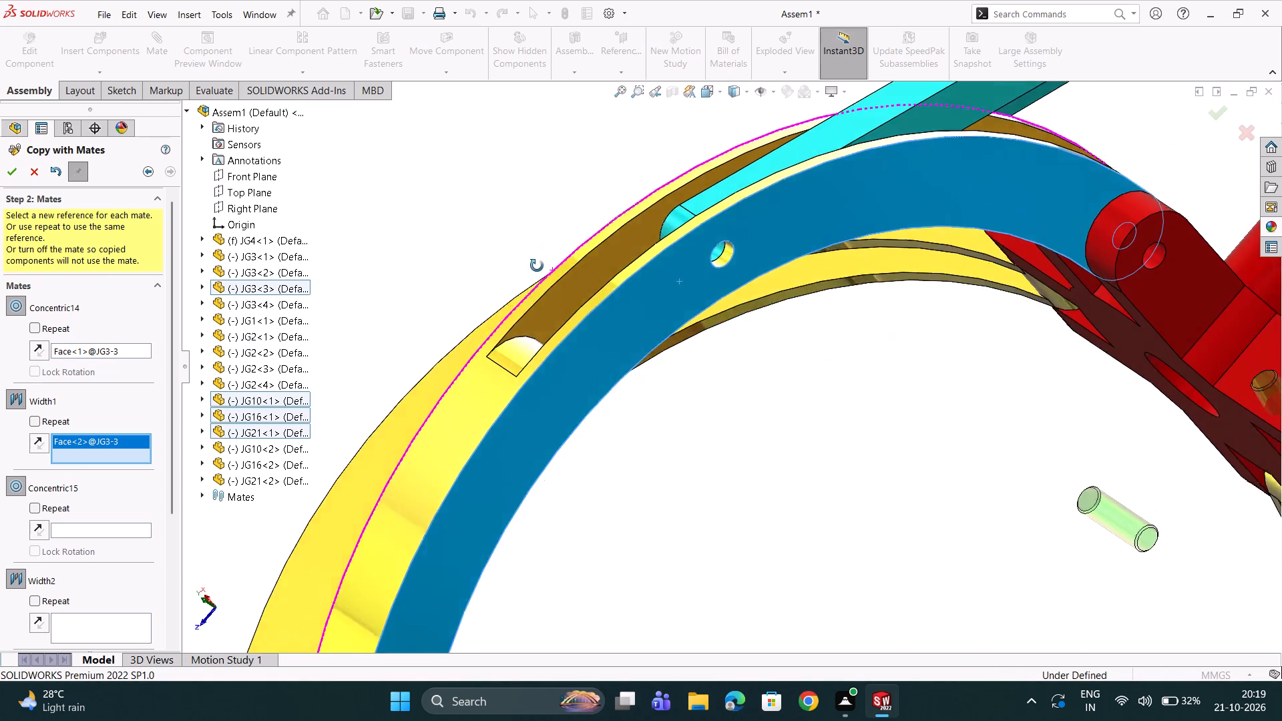
middle_drag(537, 266, 610, 346)
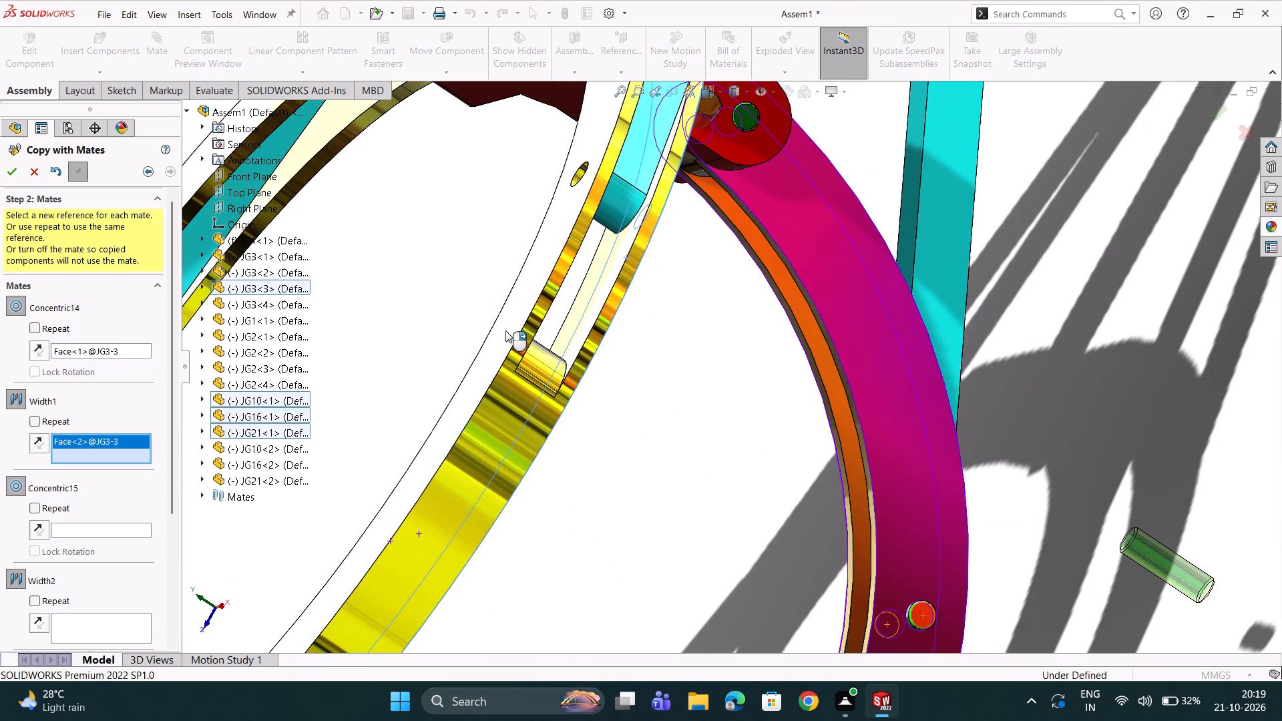
click(506, 330)
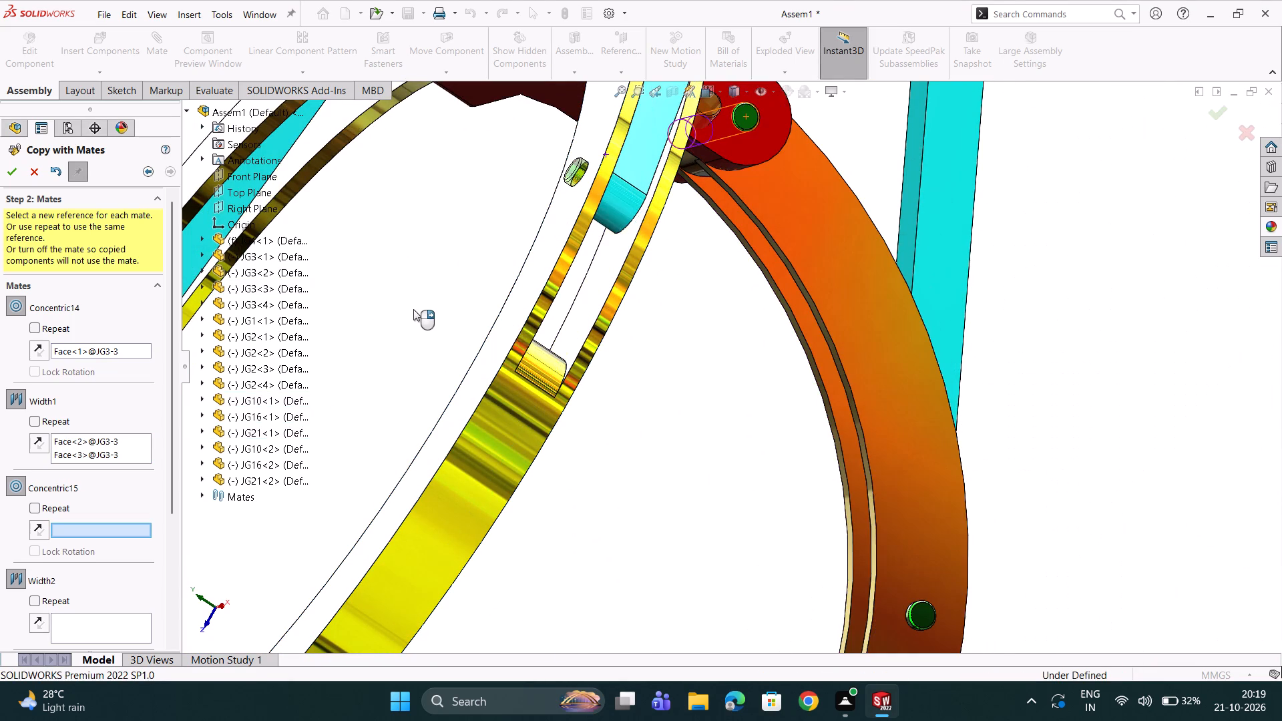
Reference the copied JG16 pin's concentric mate to a red JG4 base lug's hole and its Width mate to two JG4 lug side faces.
scroll(413, 309, up, 3)
middle_drag(445, 308, 384, 315)
scroll(365, 301, up, 2)
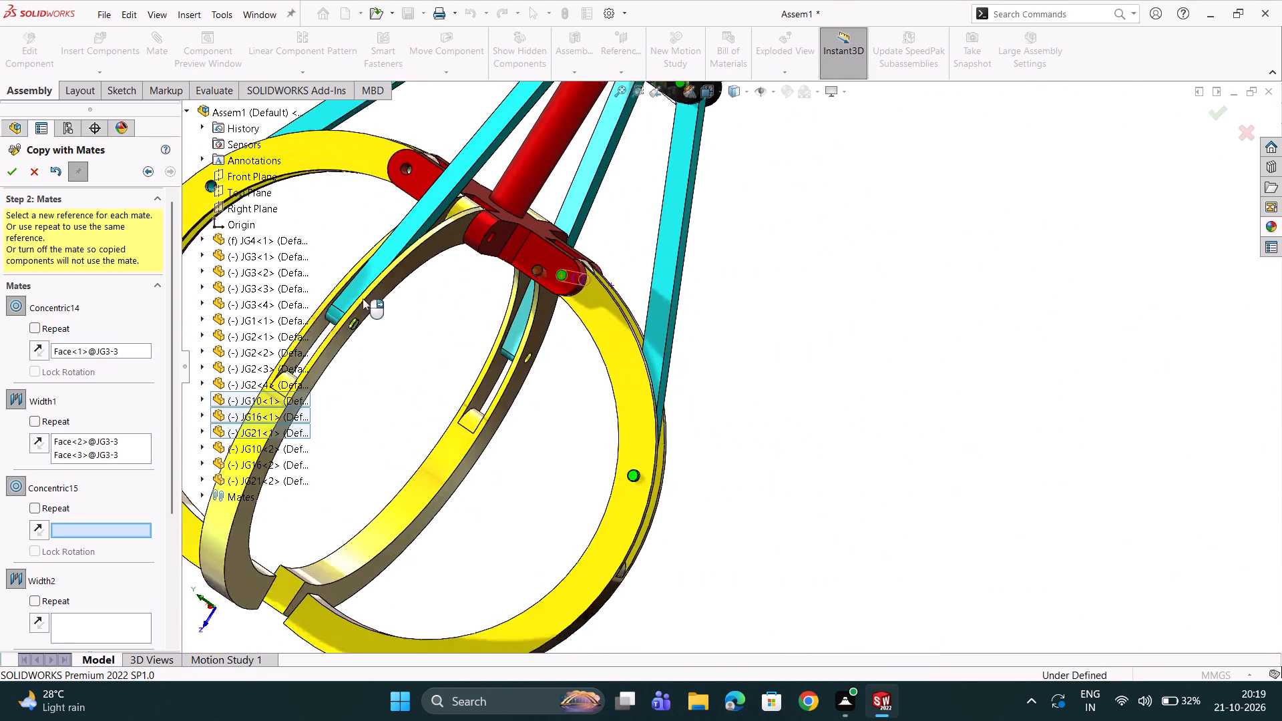
scroll(363, 298, up, 2)
scroll(589, 257, down, 5)
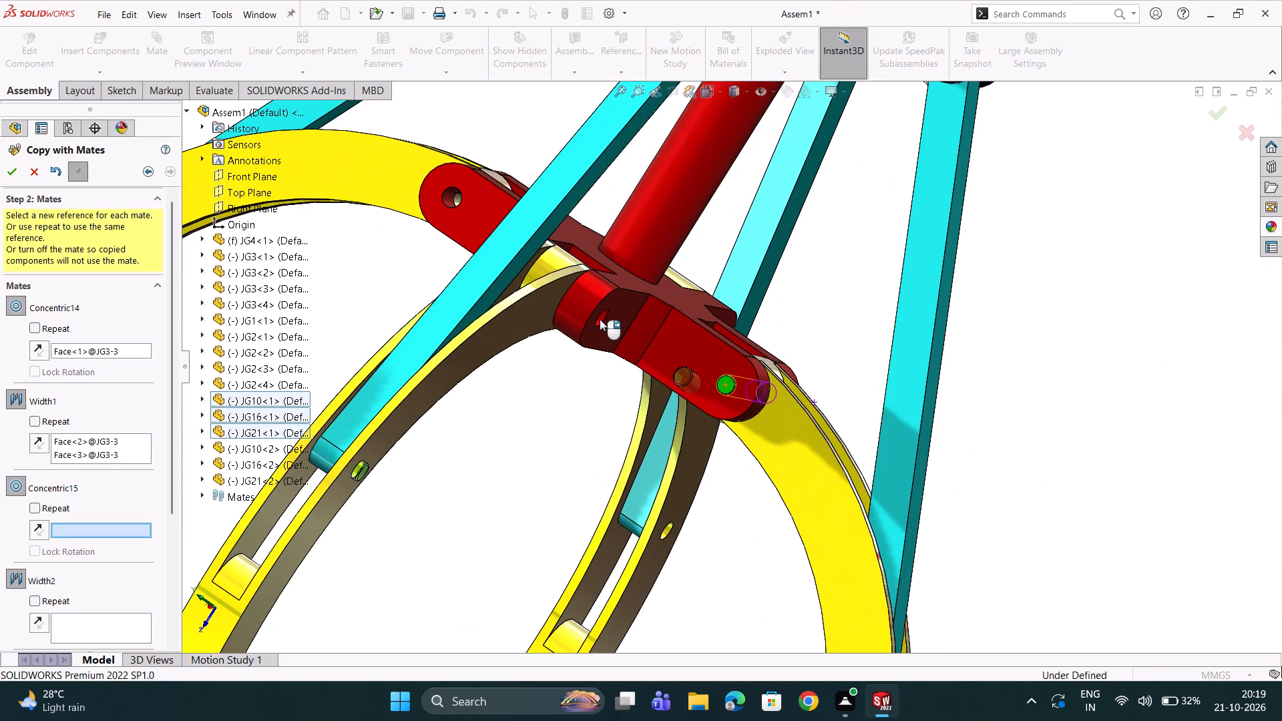
click(602, 318)
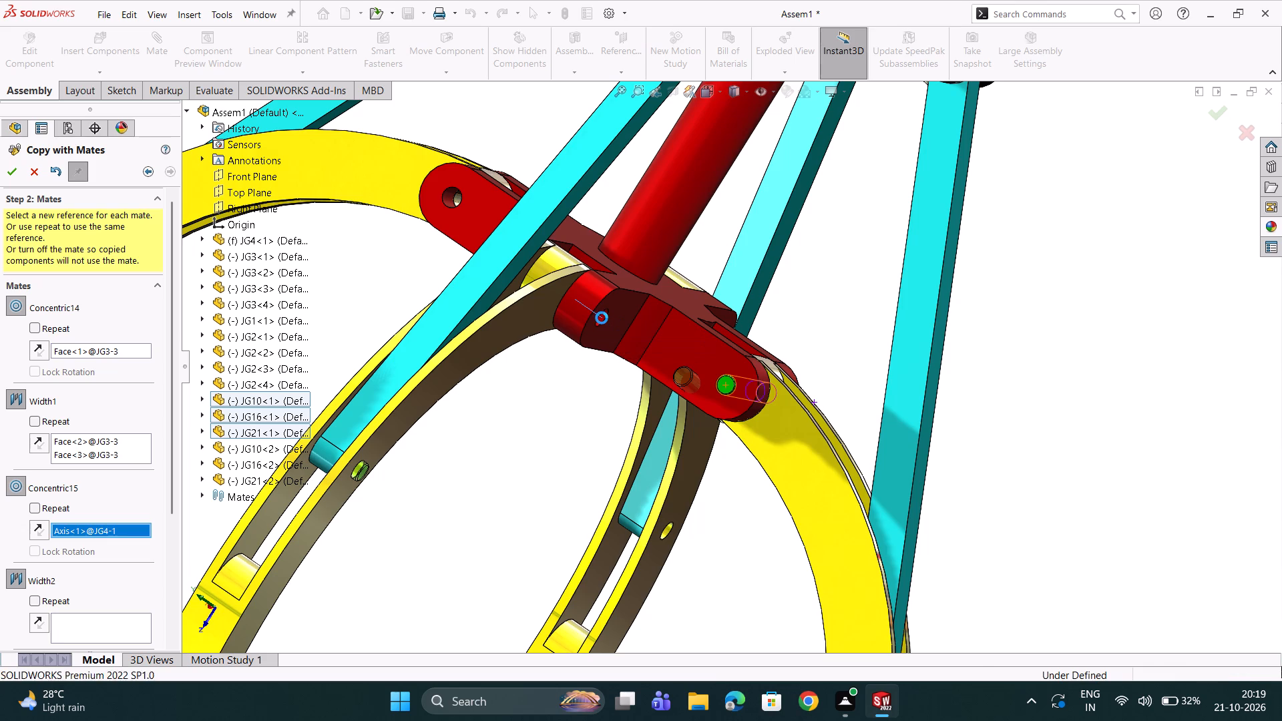
click(596, 334)
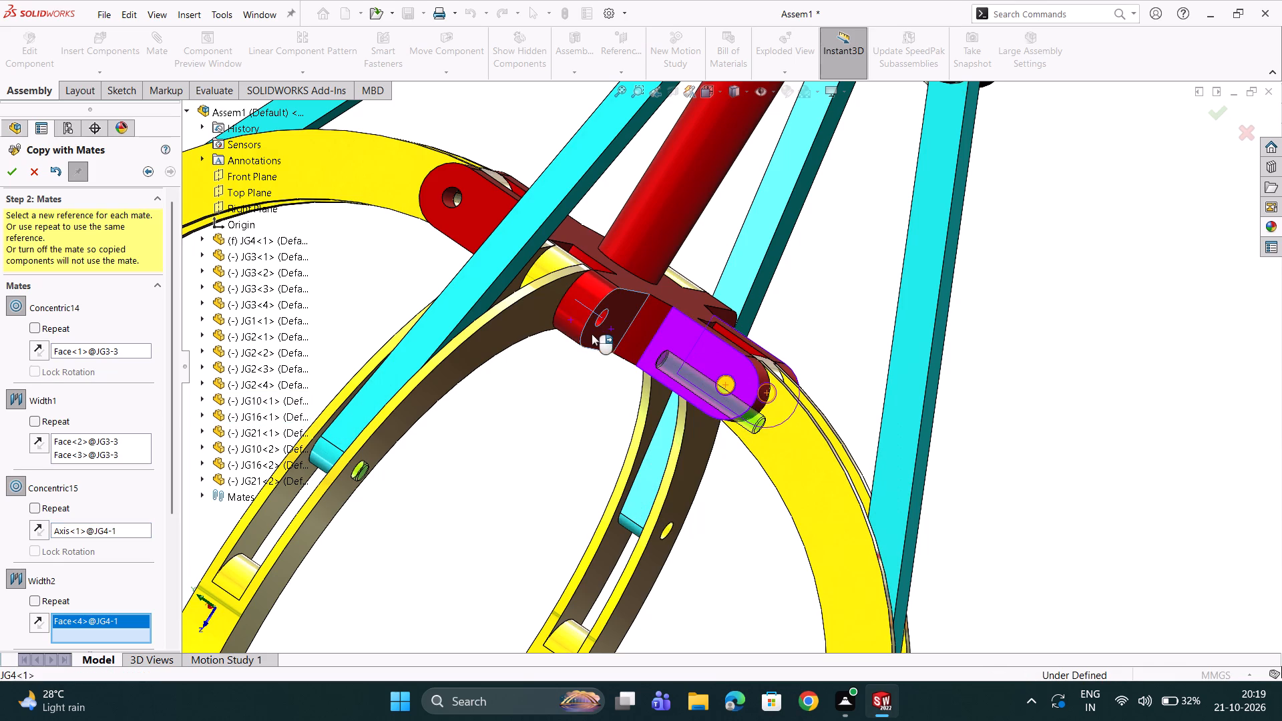
scroll(550, 431, up, 2)
middle_drag(550, 430, 598, 492)
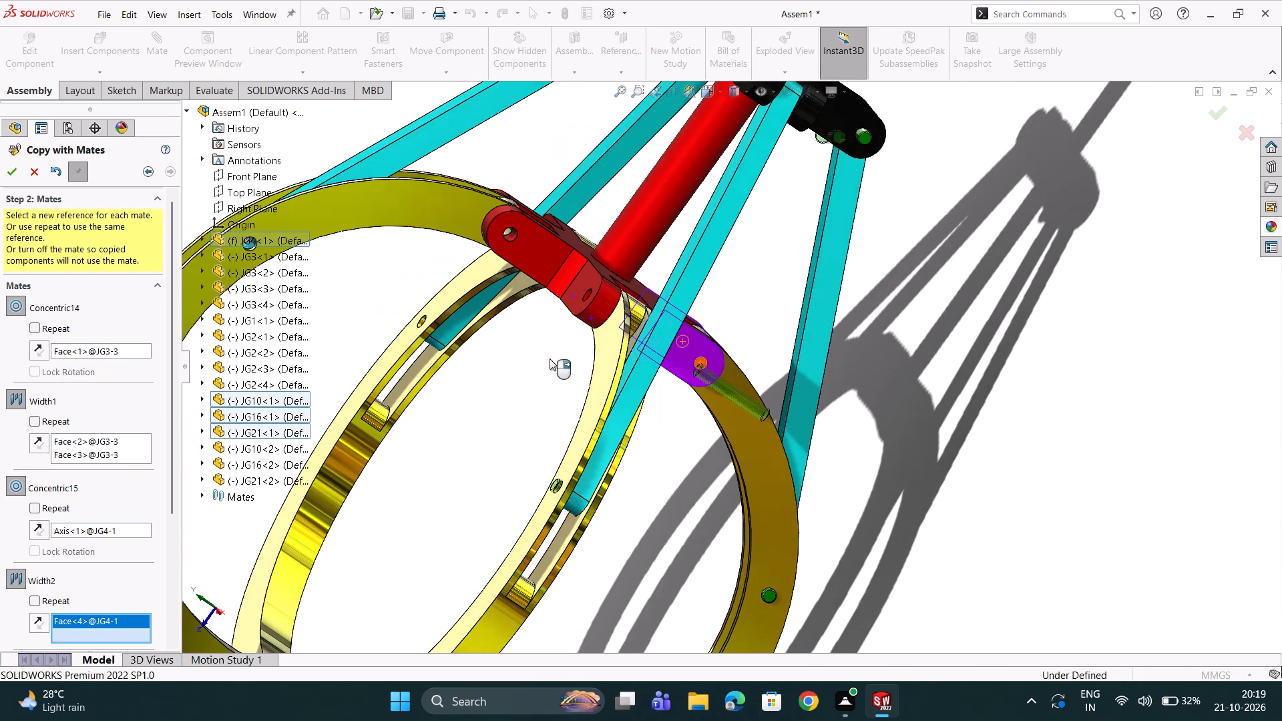
click(574, 300)
scroll(591, 315, up, 1)
scroll(535, 373, up, 2)
scroll(637, 364, down, 3)
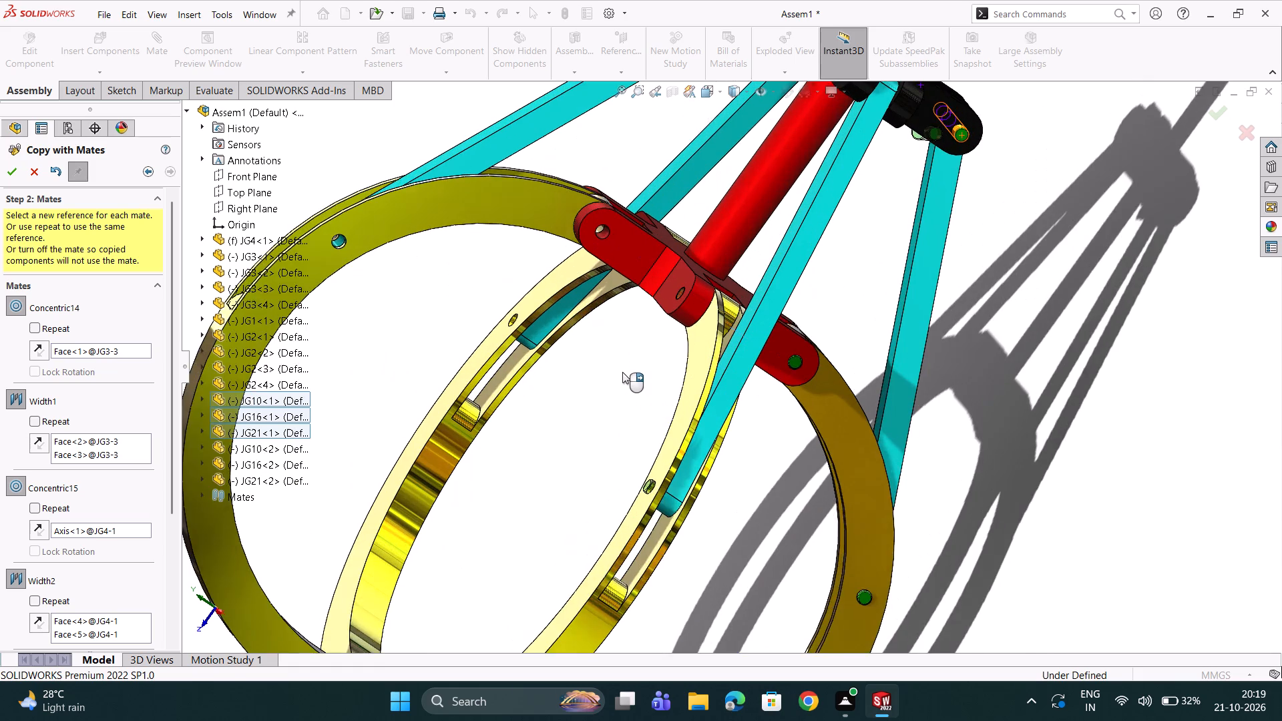
Reference the copied JG21 pin's concentric mate to the black JG1 hub lug's hole and its Width mate to two JG1 faces, then accept the copies.
scroll(626, 368, down, 1)
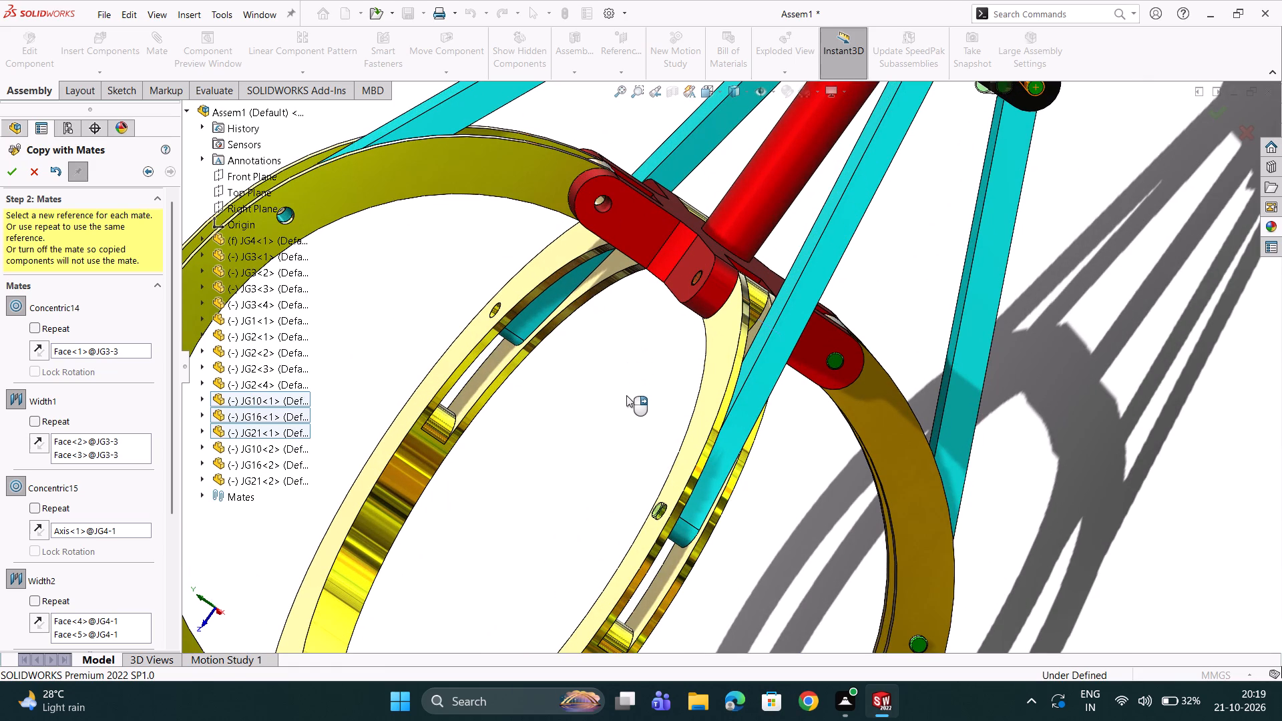
middle_drag(629, 395, 551, 362)
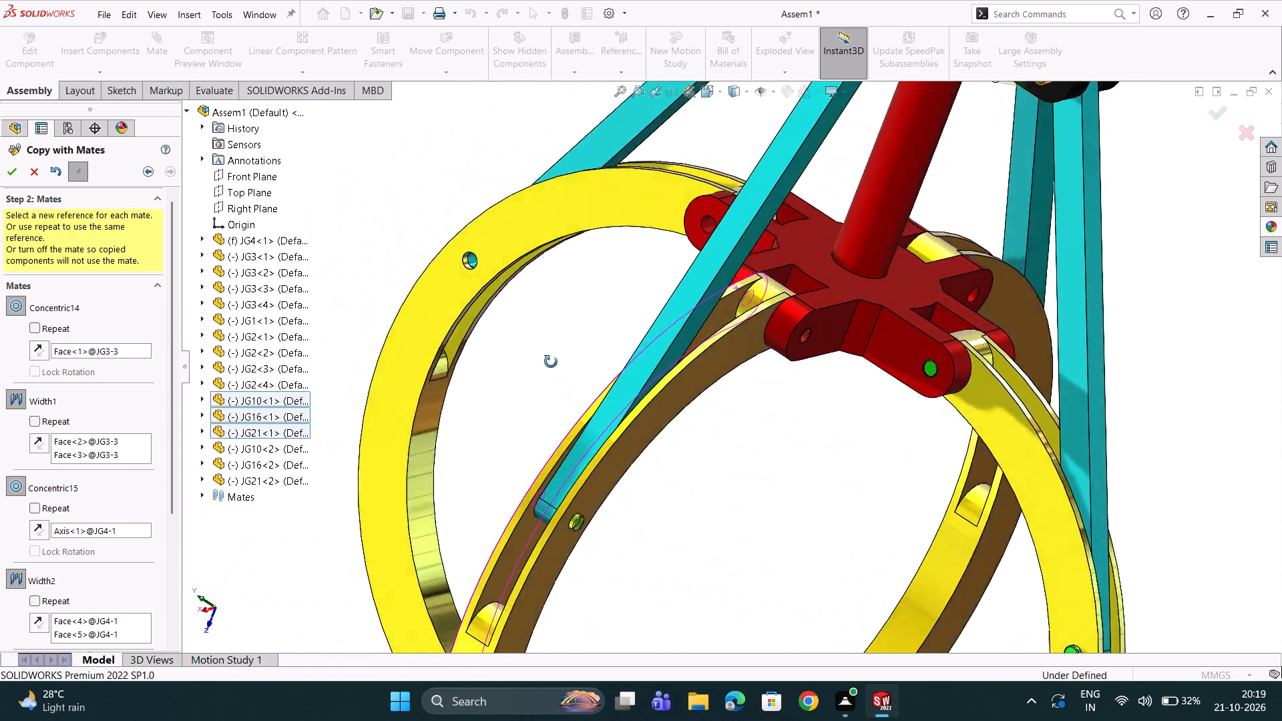
middle_drag(551, 362, 544, 350)
scroll(543, 349, up, 2)
scroll(742, 358, up, 4)
scroll(769, 258, down, 5)
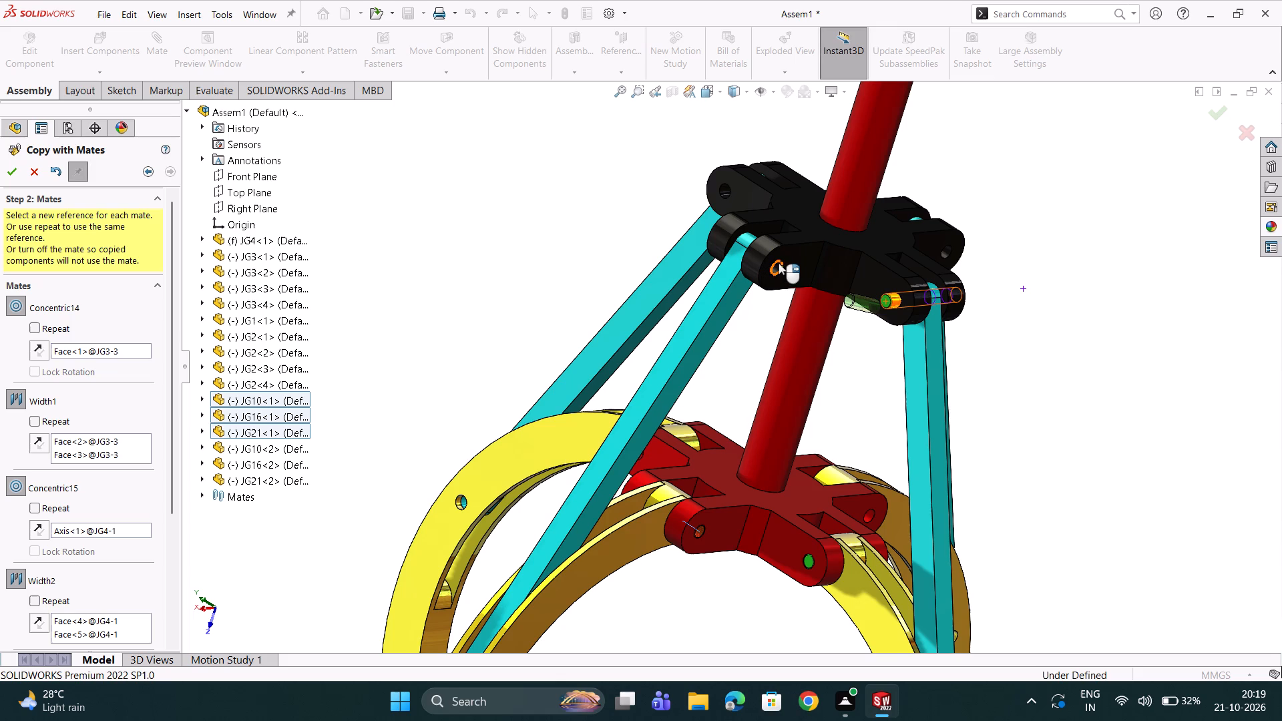
click(779, 263)
scroll(769, 313, down, 1)
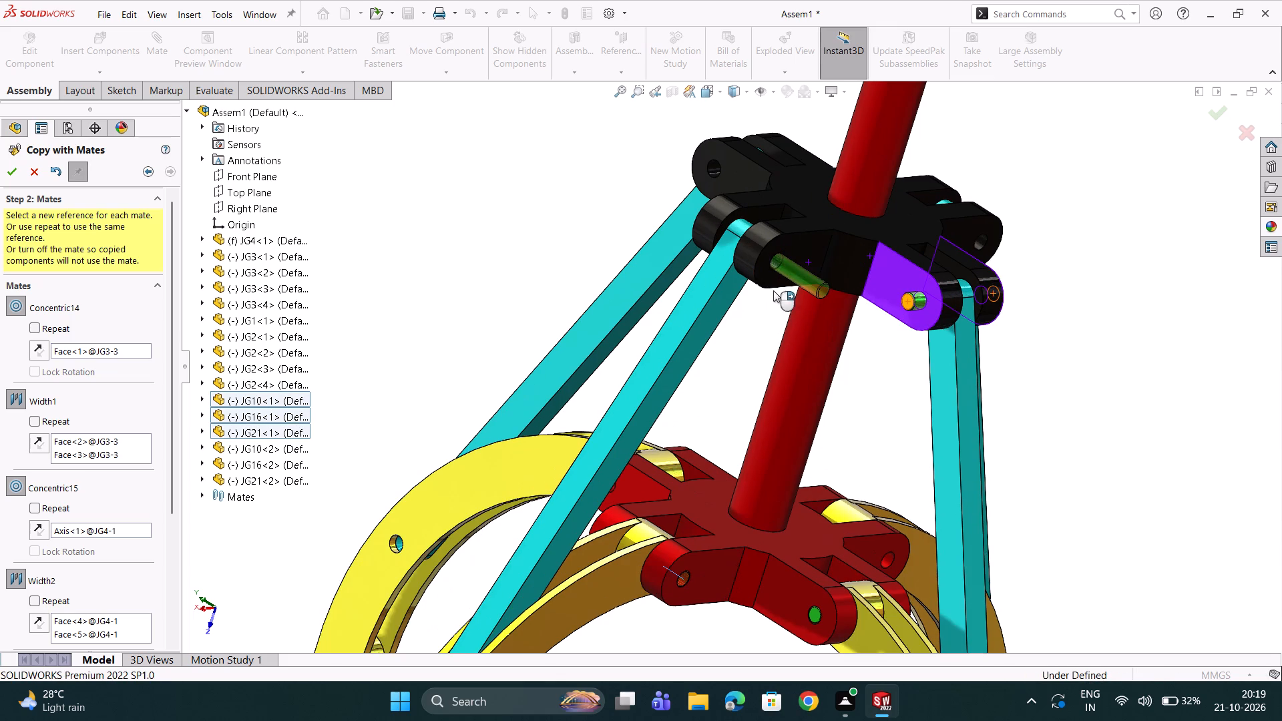
click(763, 274)
middle_drag(750, 324, 751, 324)
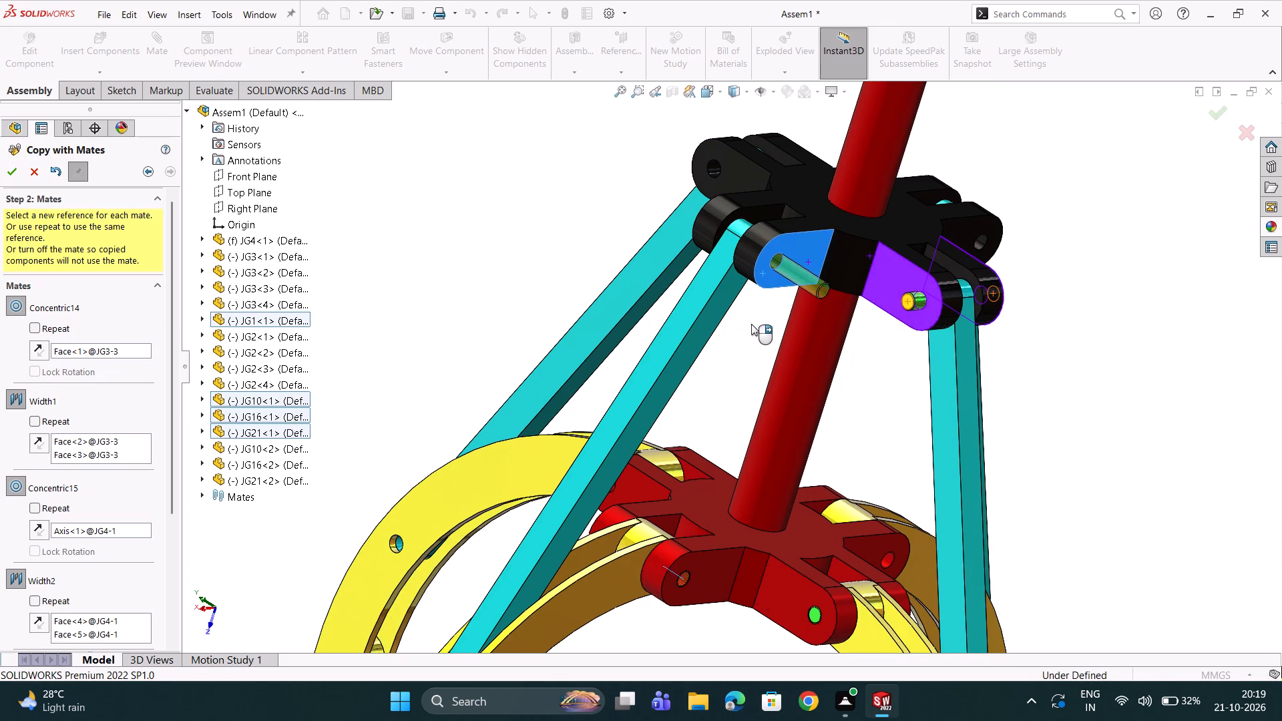
middle_drag(751, 324, 849, 411)
click(696, 225)
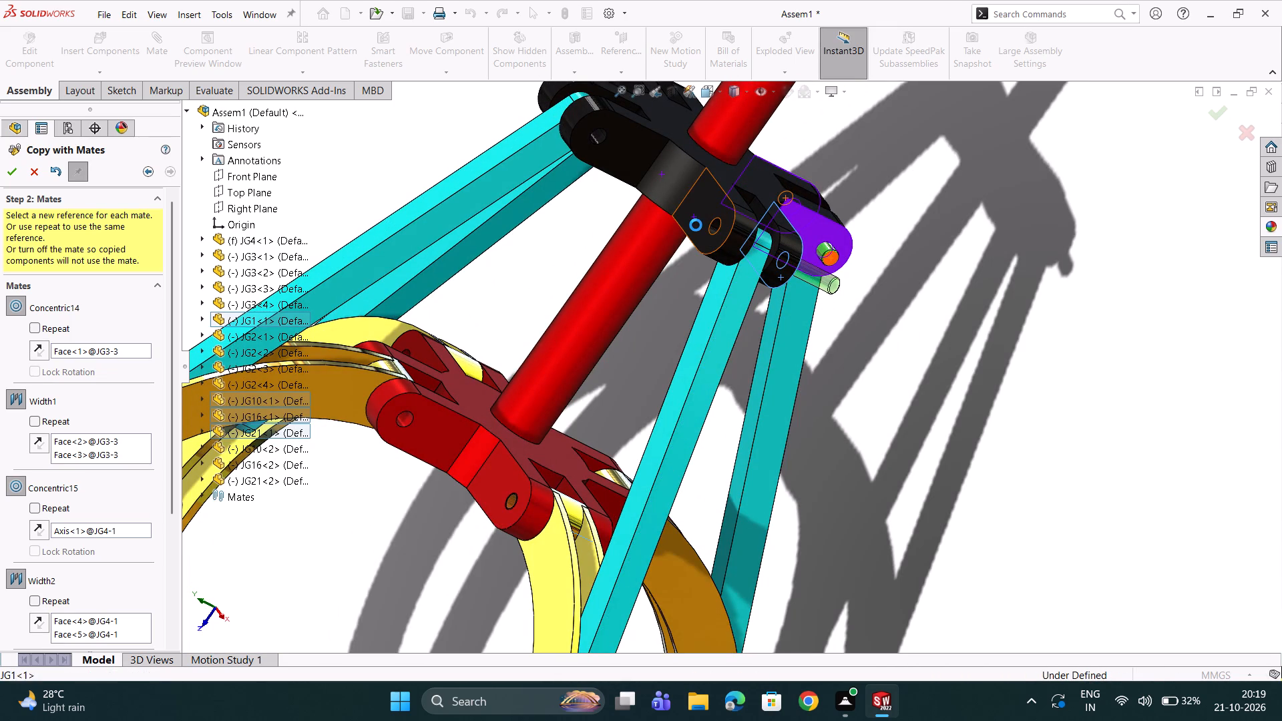
scroll(679, 311, up, 4)
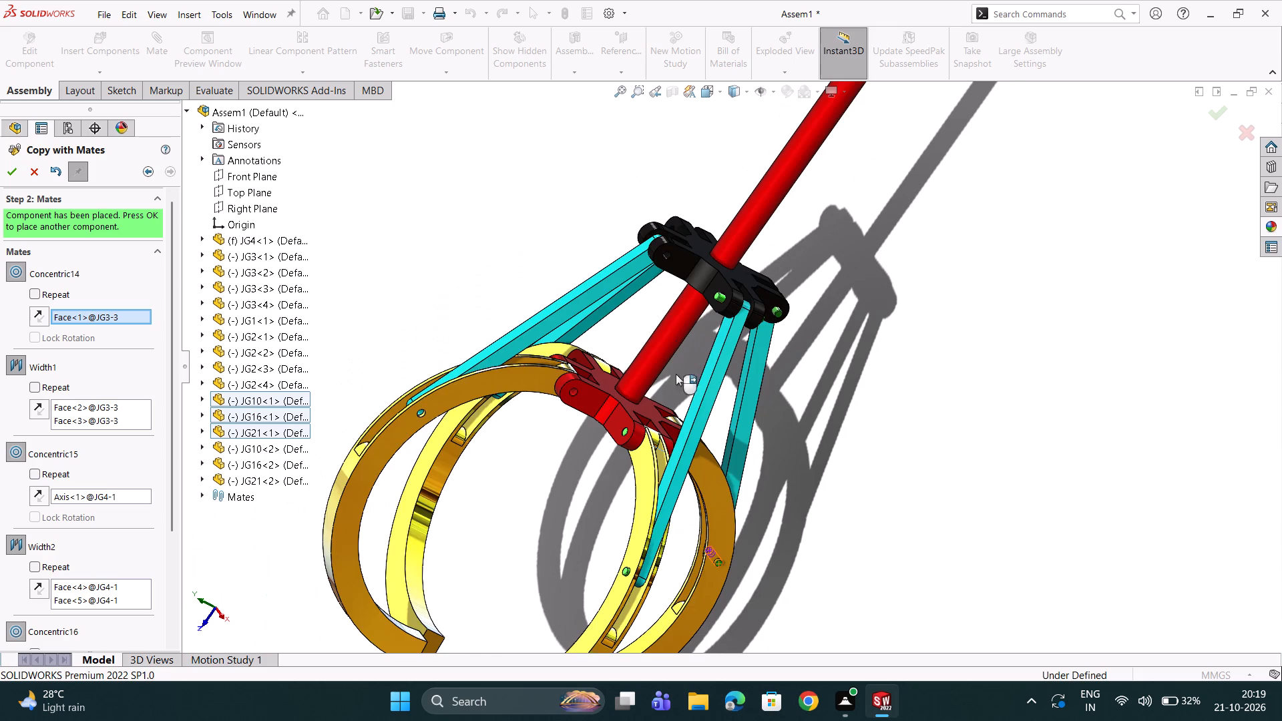
scroll(676, 386, up, 2)
scroll(680, 391, down, 2)
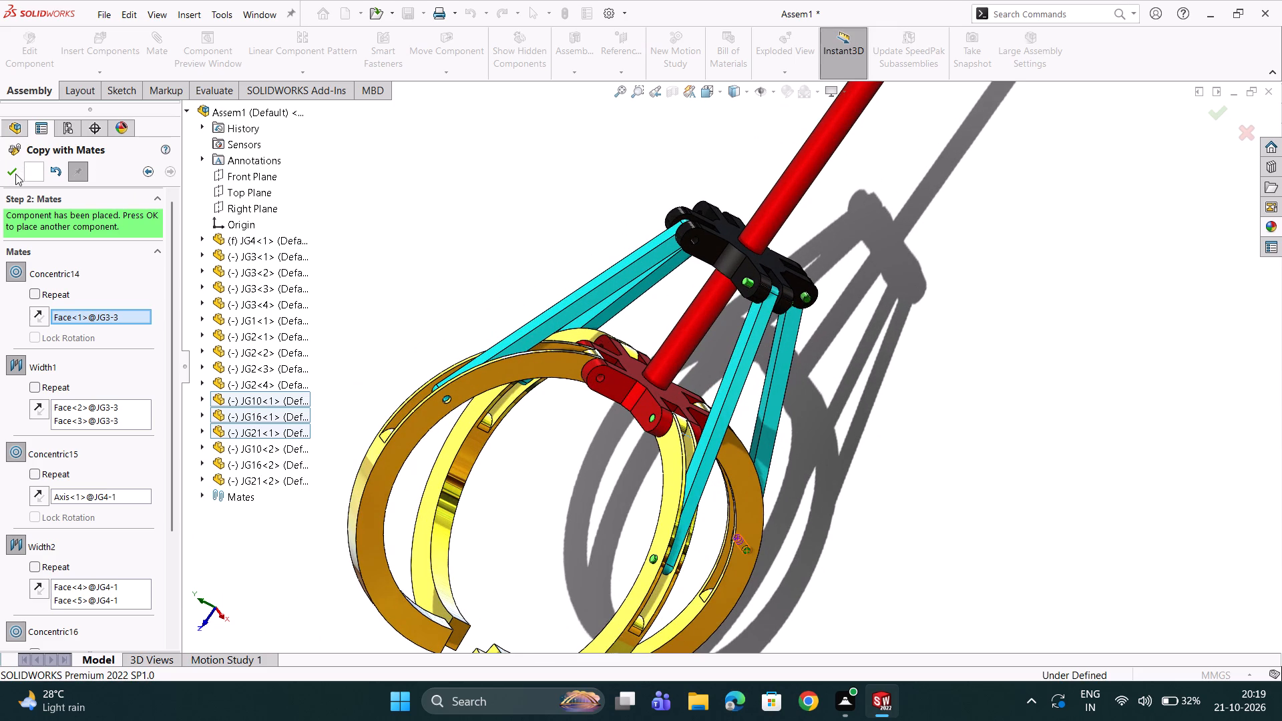
double_click(15, 174)
For another pin set, reference the JG10 copy's concentric mate to the link hole in arm JG3-1 and its Width mate to that arm's two side faces.
scroll(620, 403, down, 4)
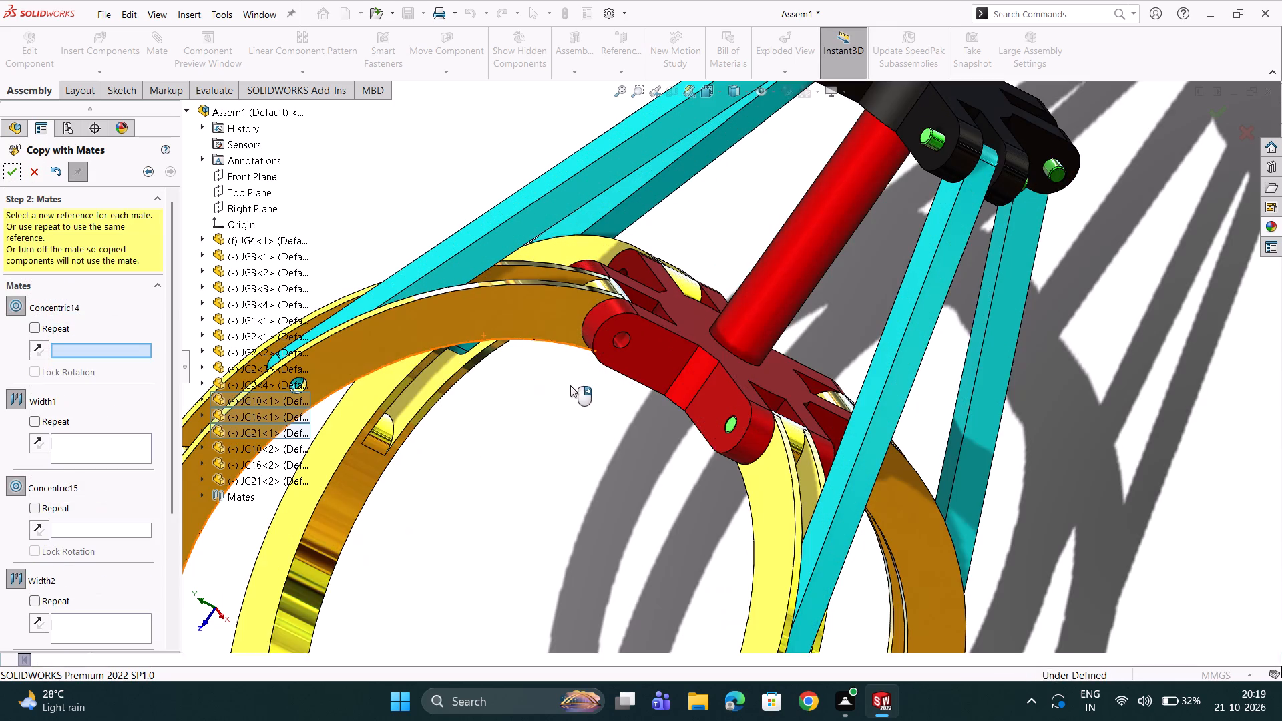
scroll(440, 393, up, 3)
scroll(487, 395, down, 3)
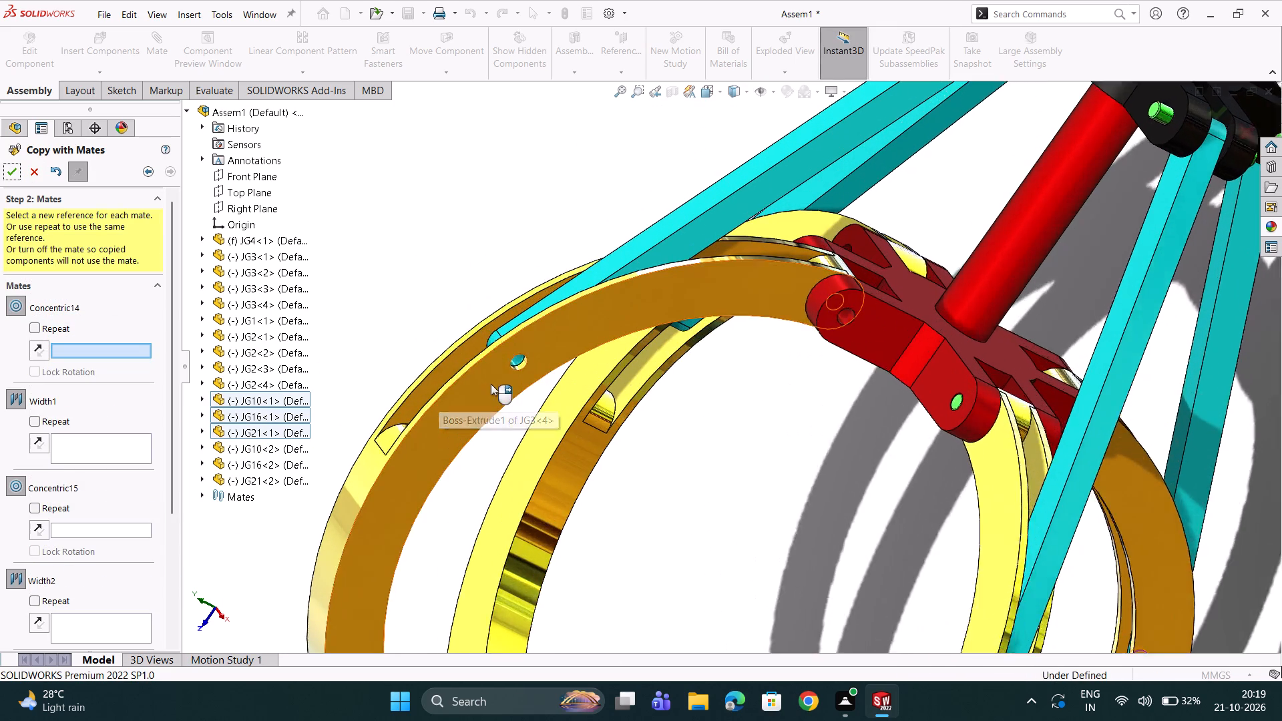
scroll(491, 384, down, 1)
scroll(552, 369, down, 1)
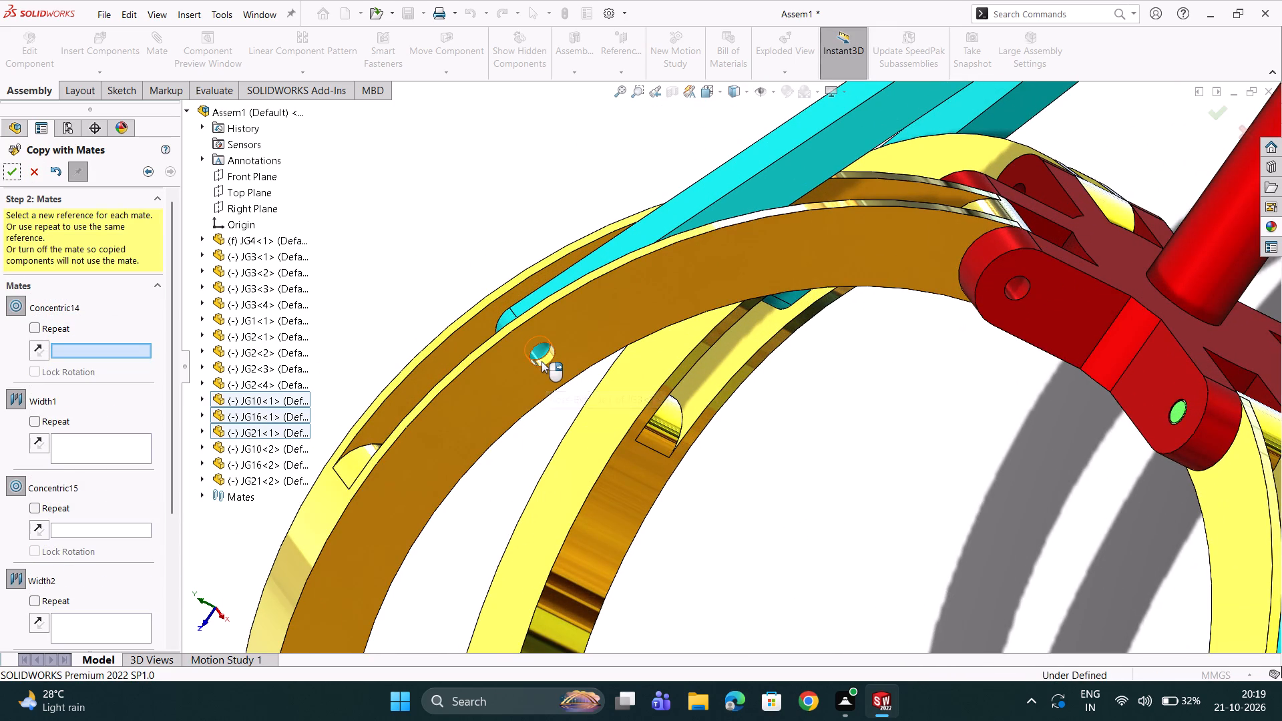
click(542, 361)
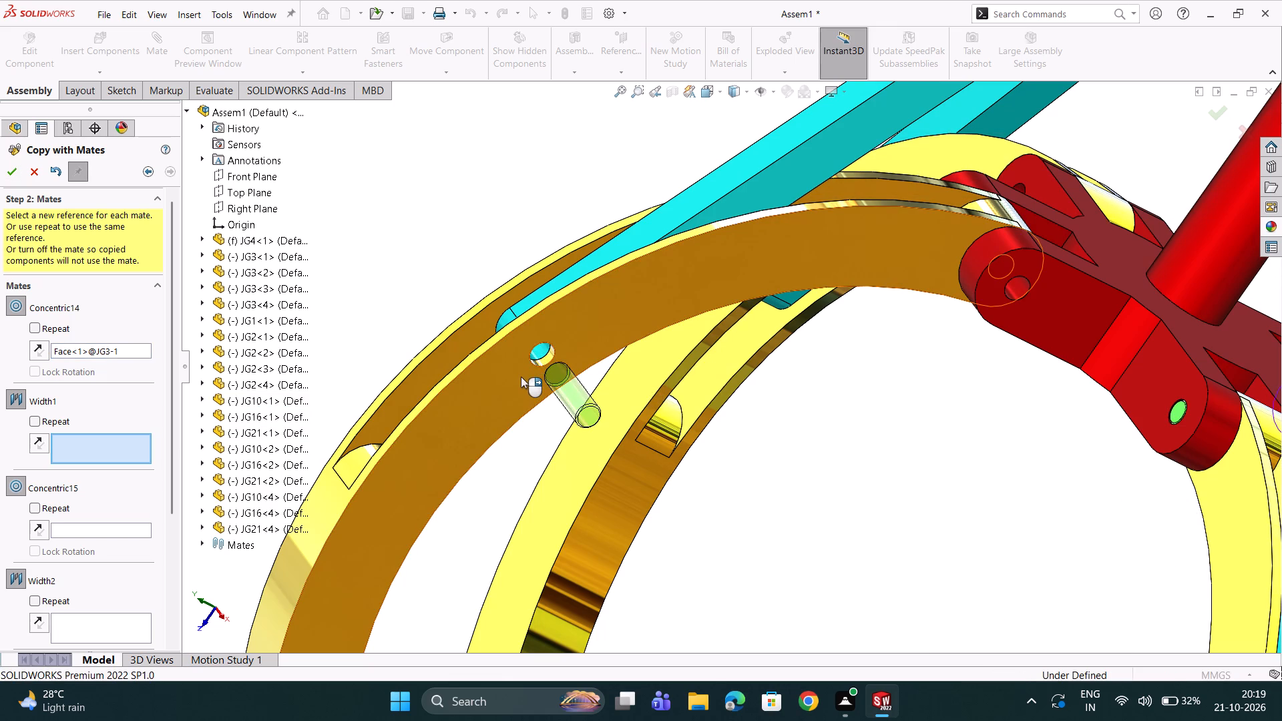
click(521, 377)
middle_drag(529, 420, 605, 501)
scroll(568, 451, down, 1)
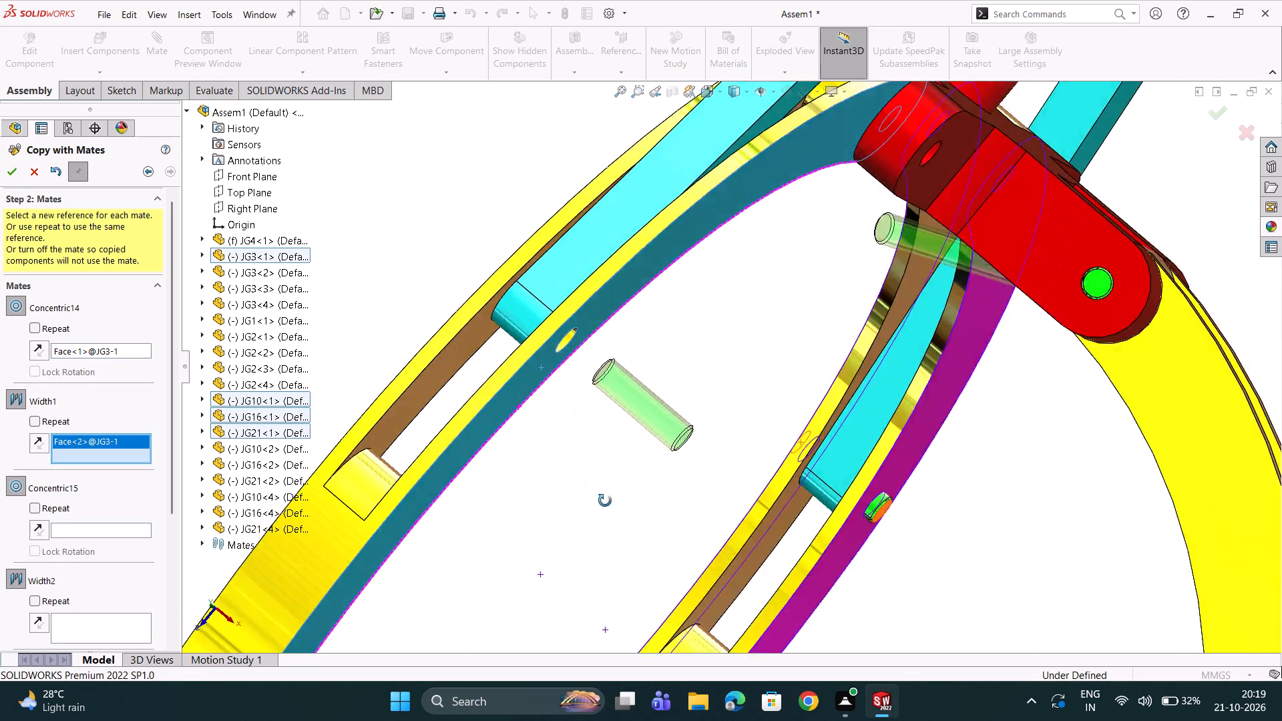
middle_drag(605, 501, 654, 542)
click(490, 381)
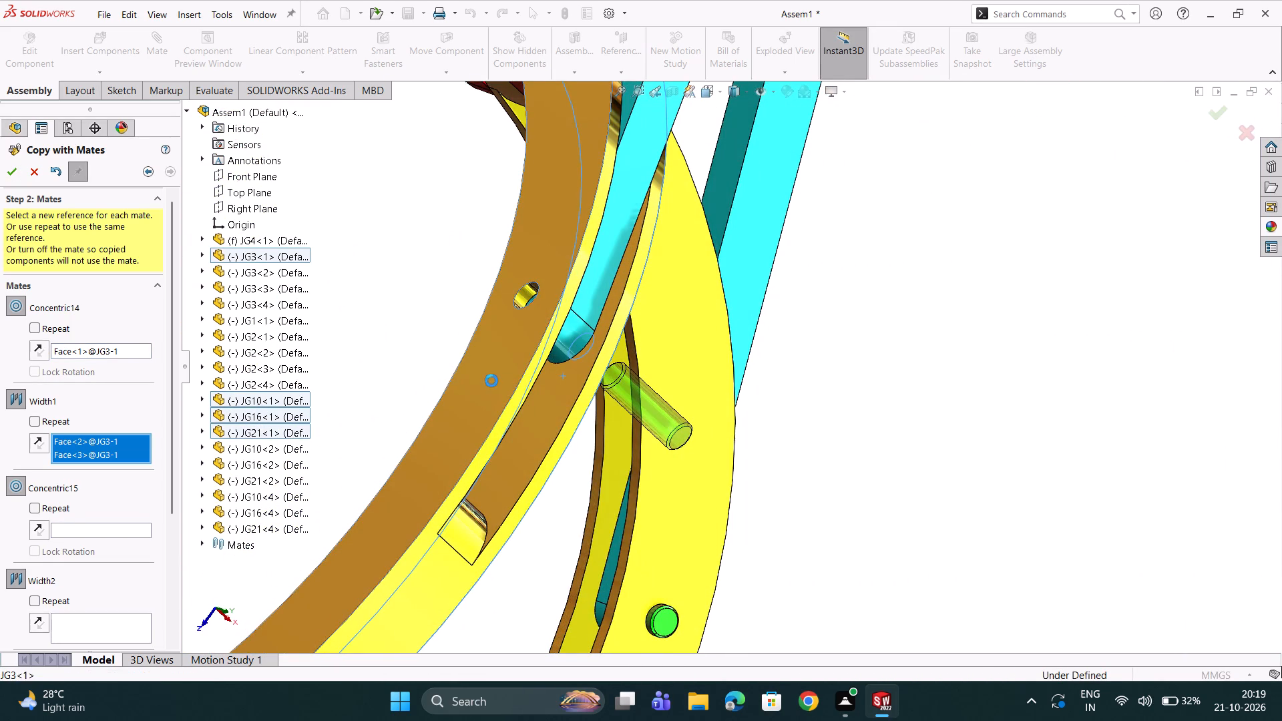
Reference the JG16 copy's concentric mate to the JG4 lug hole at arm JG3-1 and its Width mate to that lug pair's two side faces.
scroll(494, 377, up, 3)
scroll(673, 195, up, 3)
scroll(683, 208, down, 4)
scroll(630, 228, down, 2)
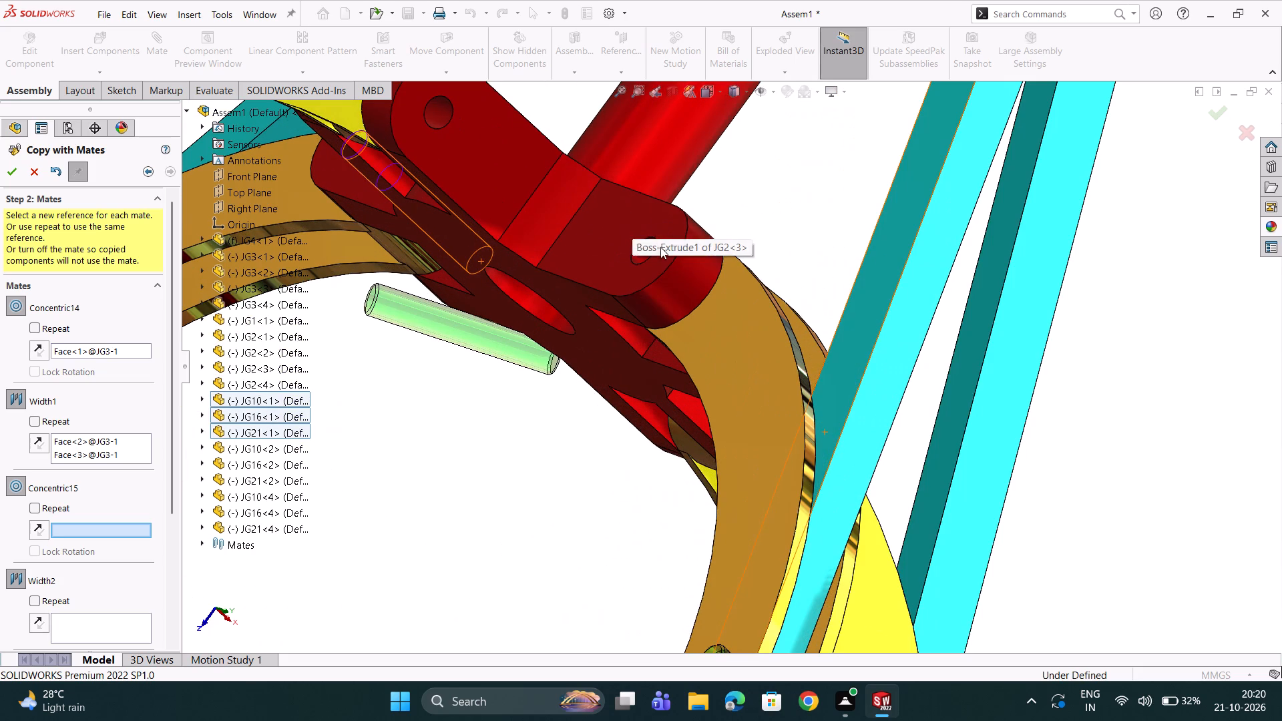
click(644, 250)
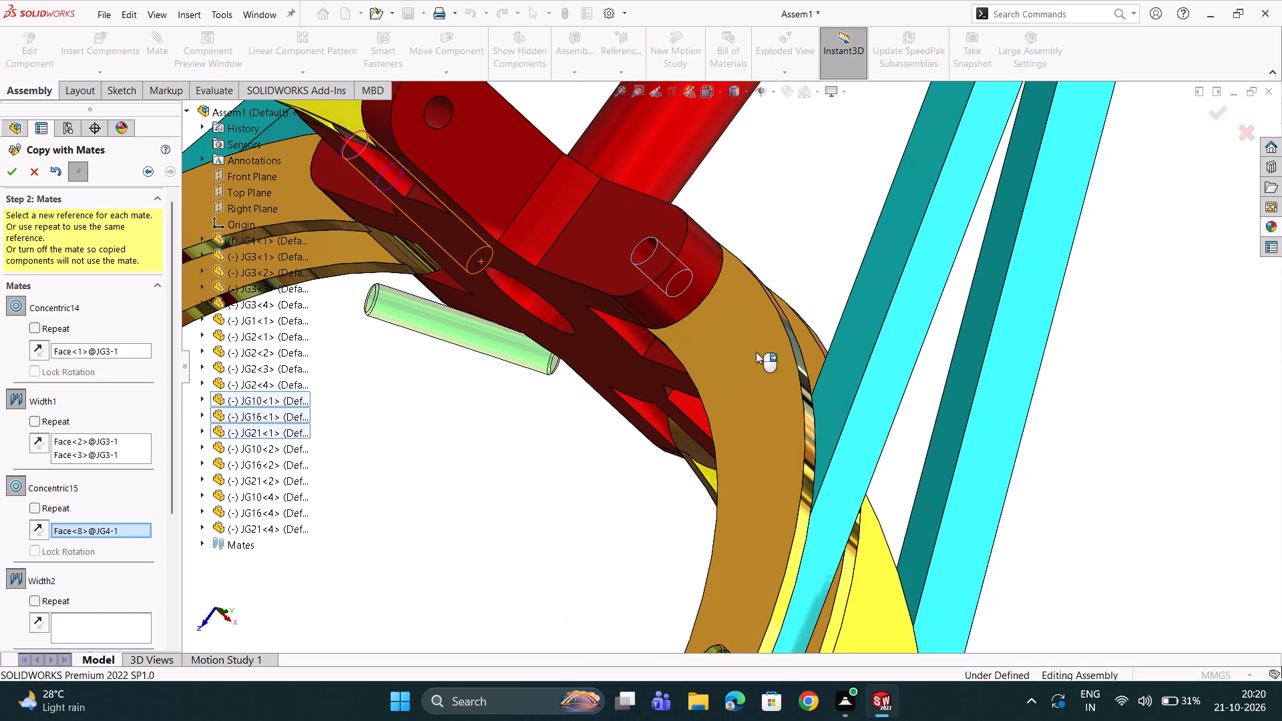
click(617, 270)
middle_drag(625, 269, 582, 277)
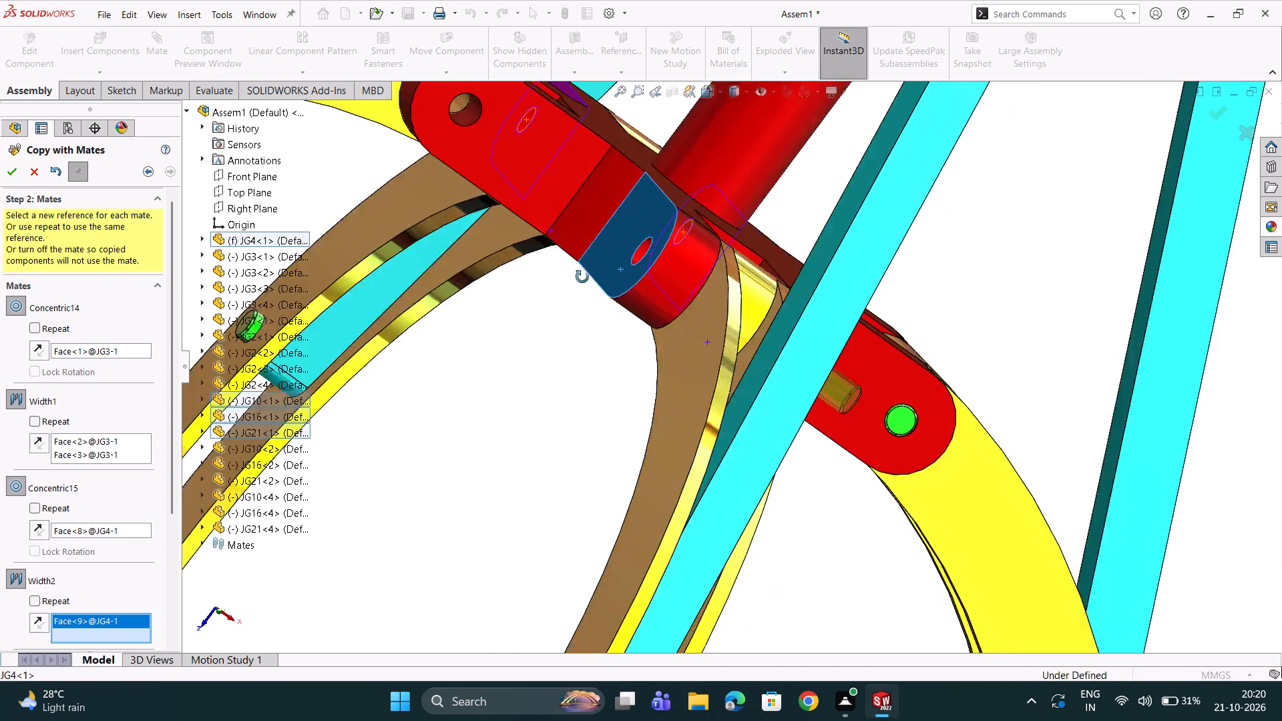
middle_drag(582, 277, 521, 262)
click(798, 324)
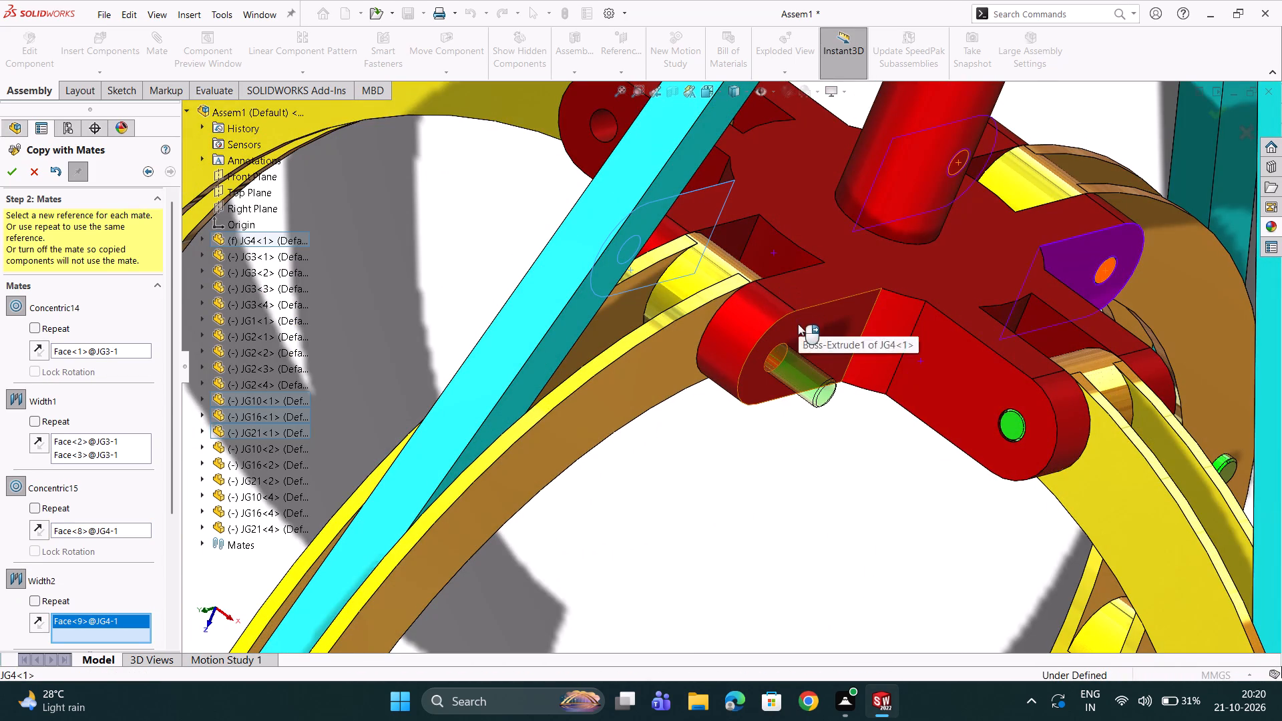
Reference the JG21 copy's concentric mate to the next JG1 hub lug's hole and its Width mate to two JG1 side faces, and accept the pin set.
scroll(783, 312, up, 5)
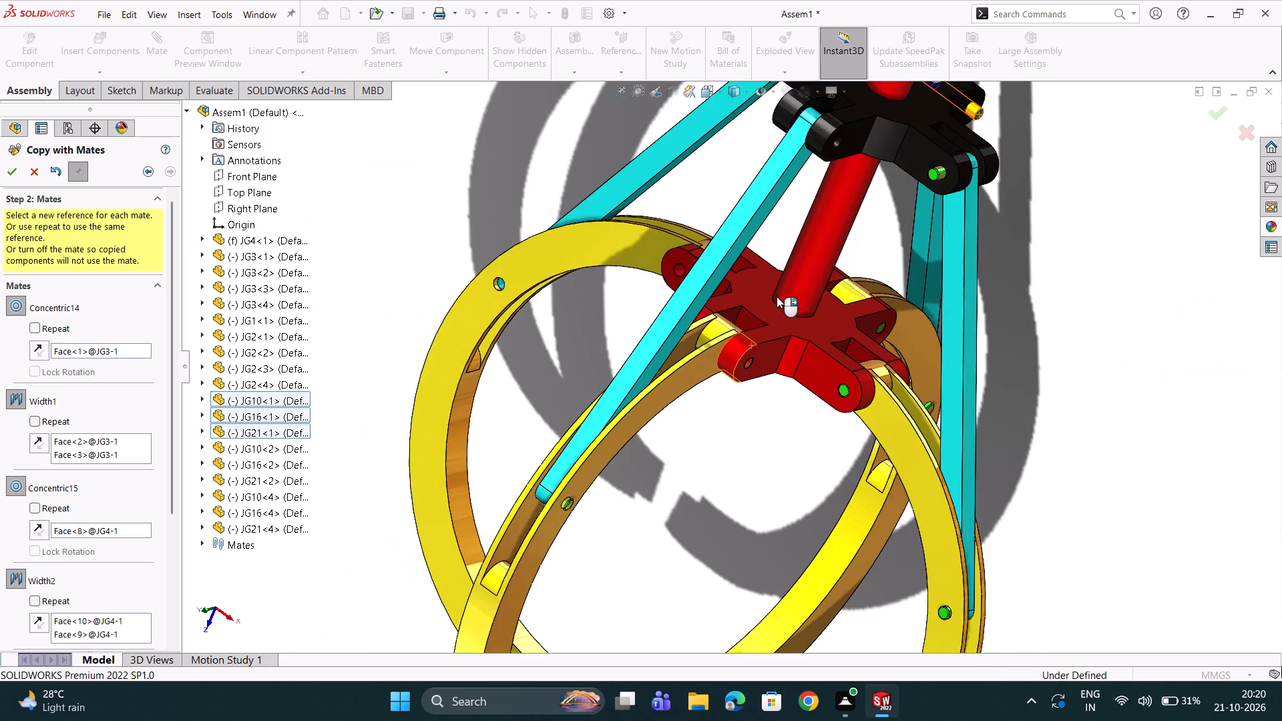
scroll(753, 247, up, 3)
scroll(807, 232, down, 6)
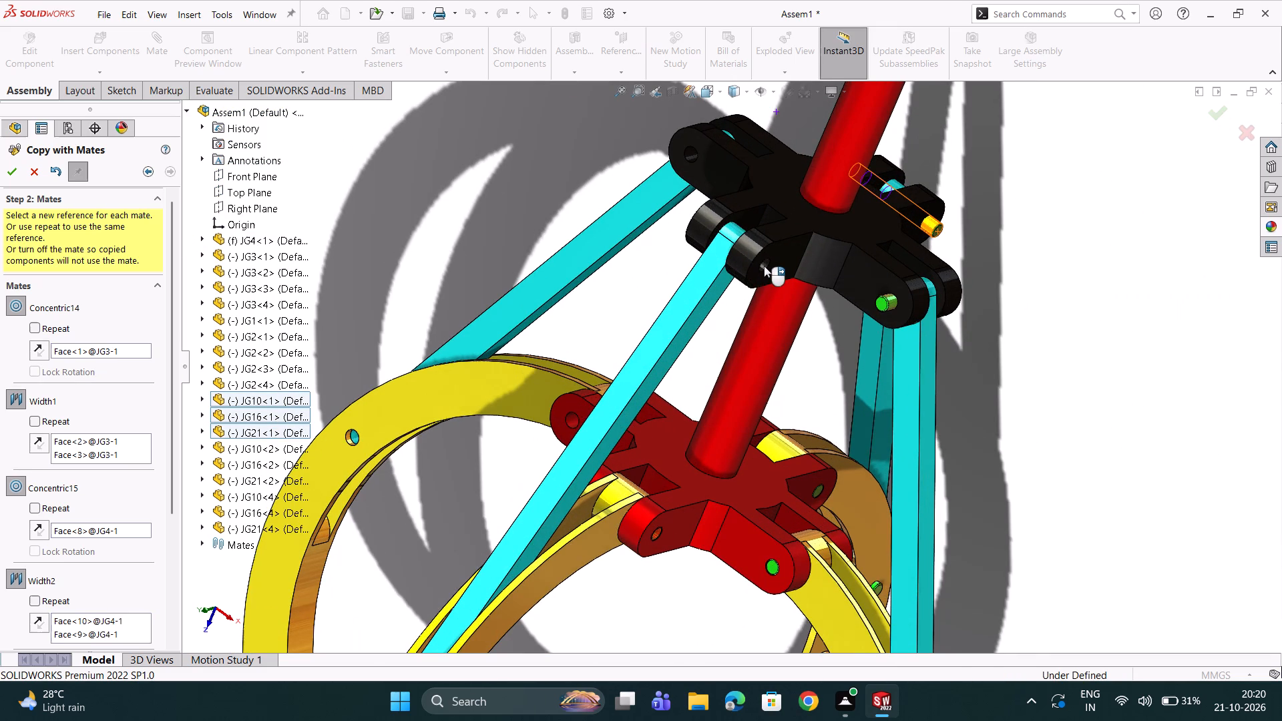
click(764, 266)
click(791, 256)
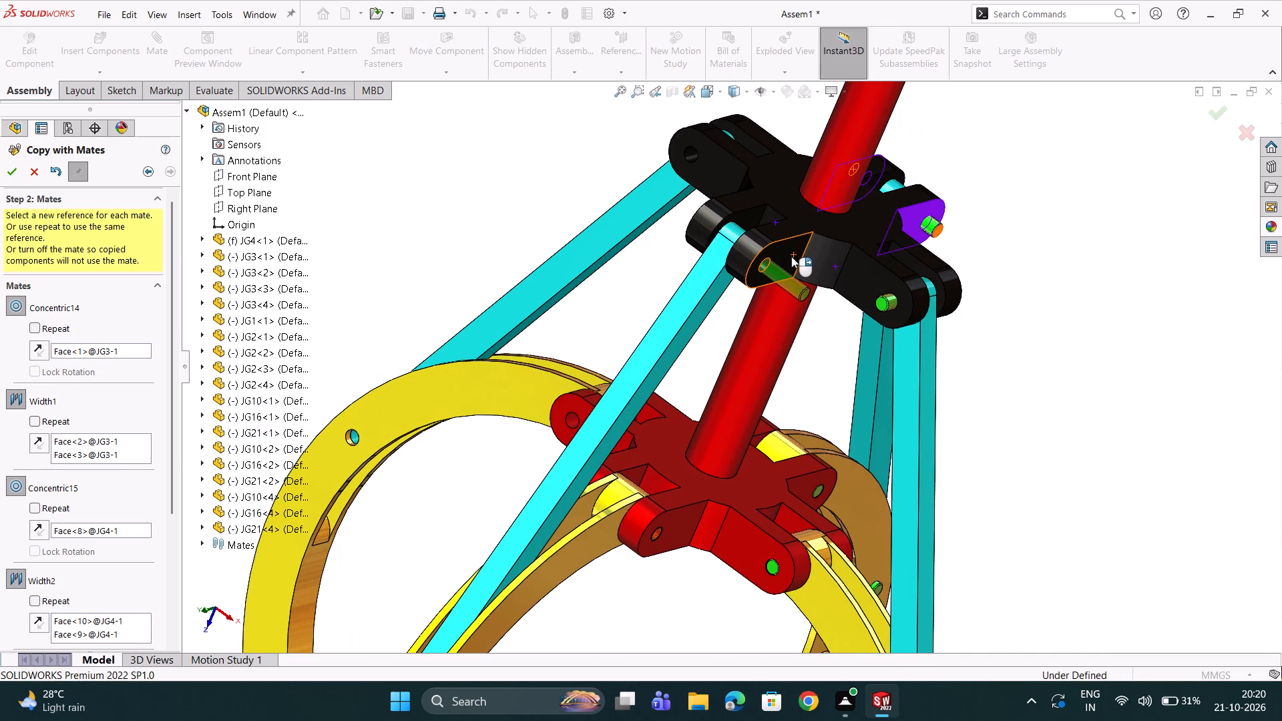
scroll(640, 277, up, 1)
middle_drag(640, 277, 710, 377)
scroll(692, 353, down, 1)
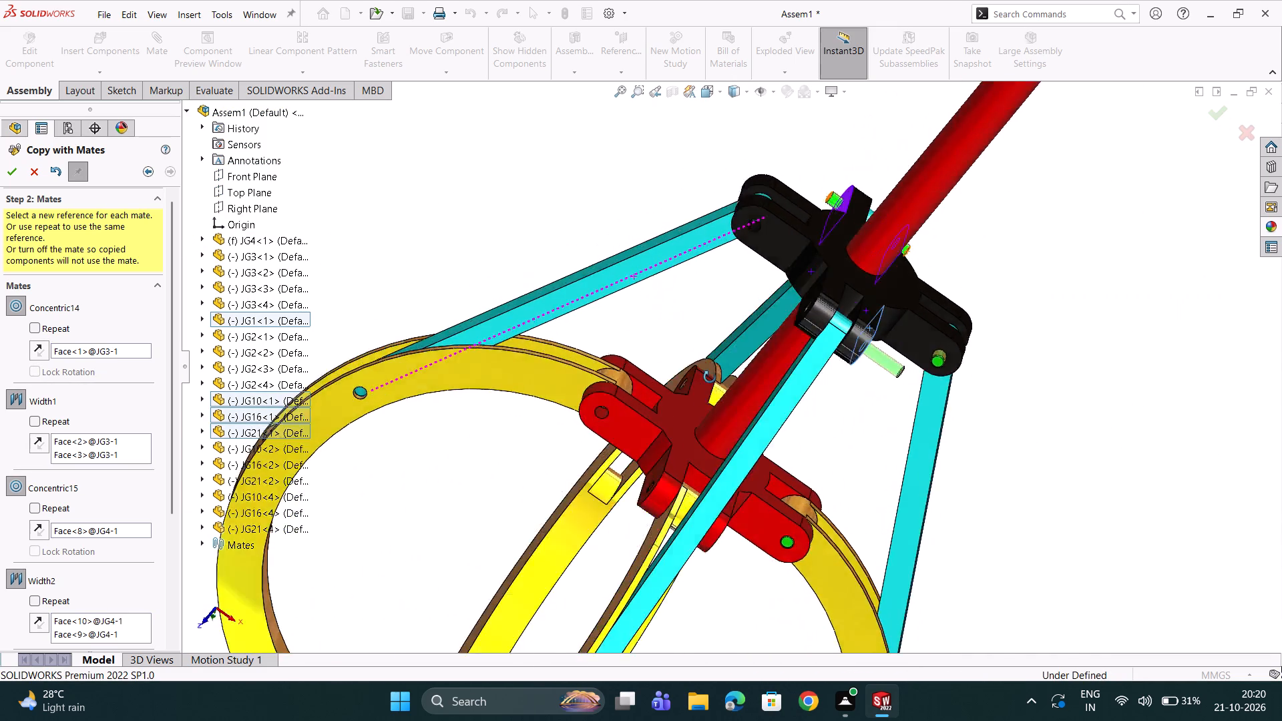
middle_drag(710, 377, 777, 388)
scroll(838, 318, down, 1)
click(839, 312)
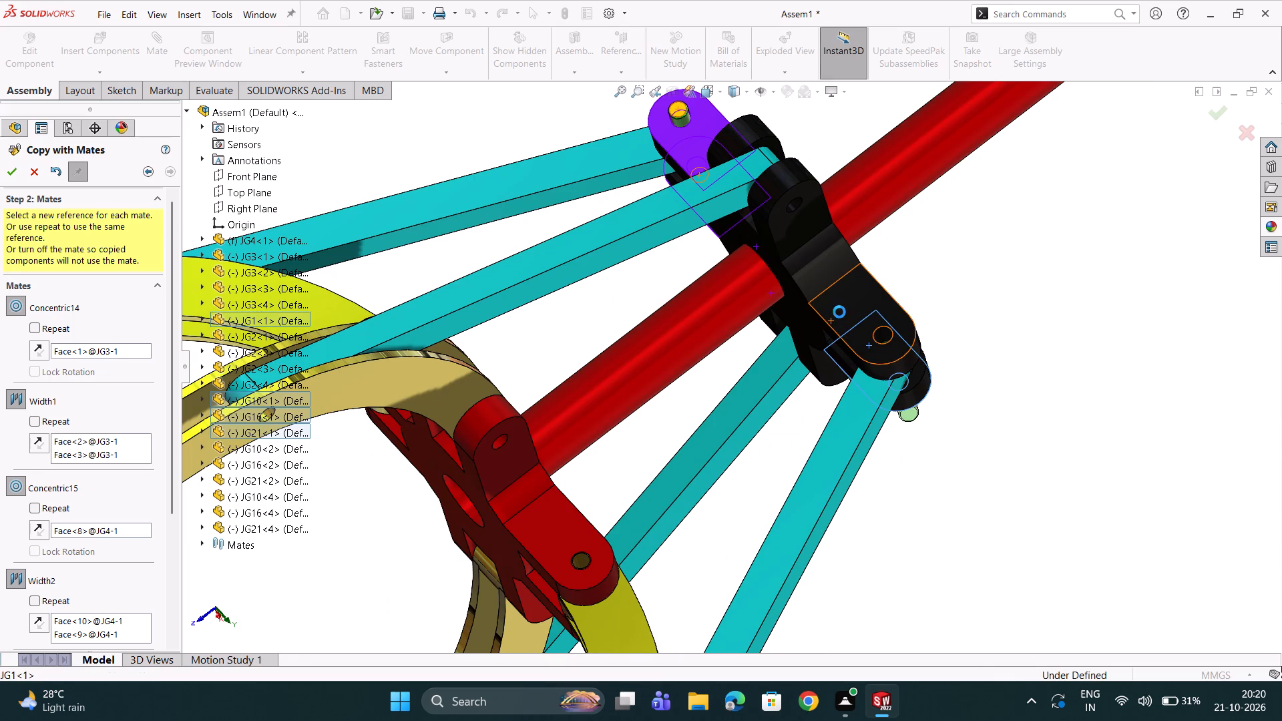
scroll(780, 433, up, 2)
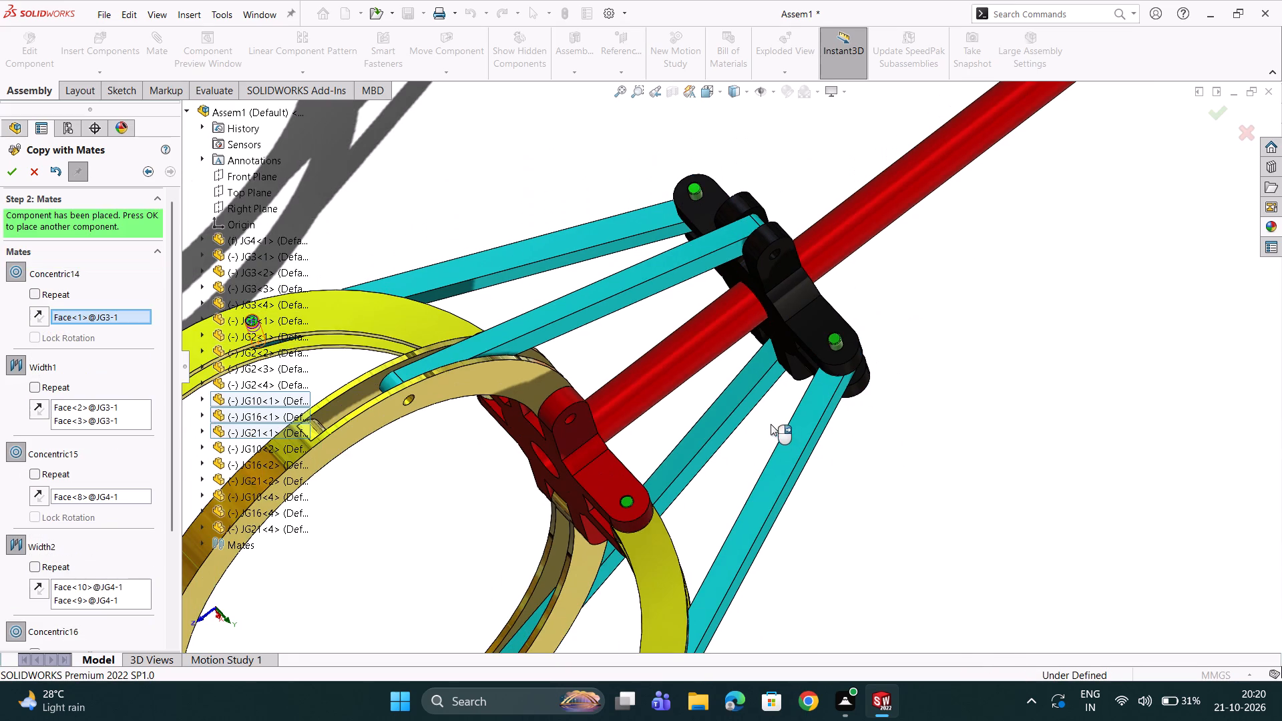
middle_drag(771, 424, 652, 410)
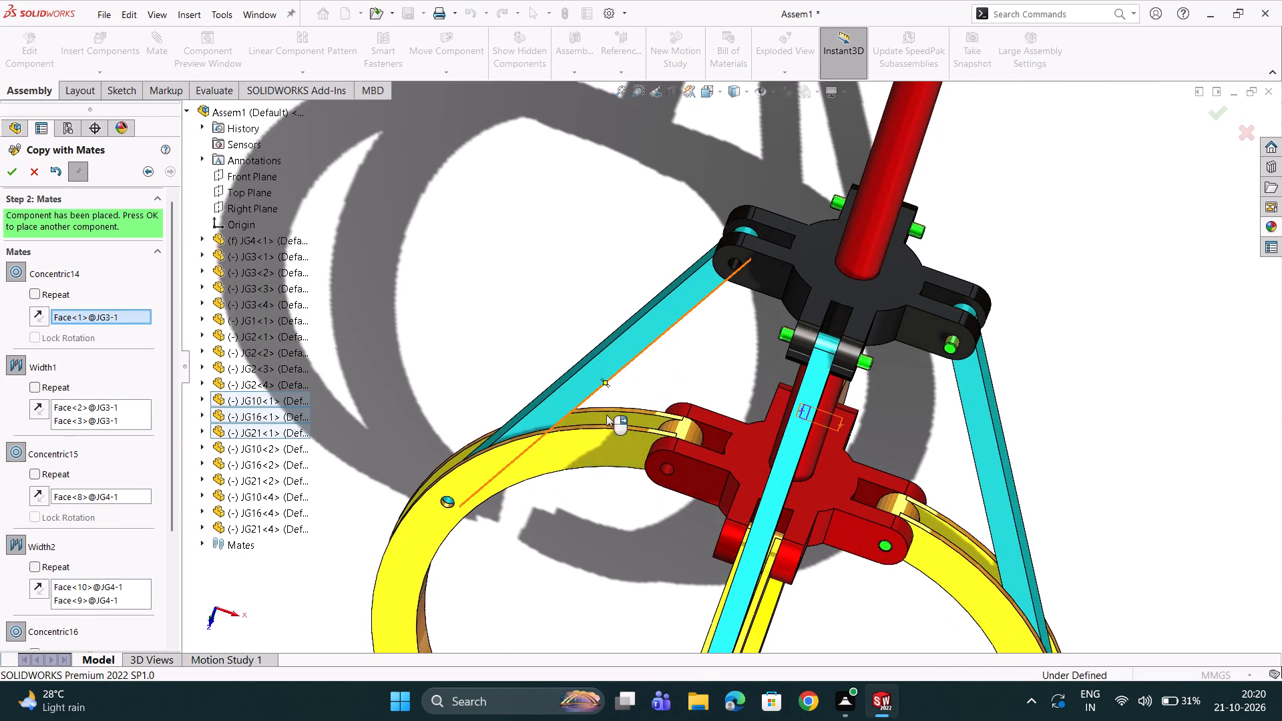
scroll(603, 451, down, 1)
scroll(465, 497, down, 3)
middle_drag(468, 519, 528, 463)
scroll(528, 463, up, 4)
scroll(609, 470, down, 2)
middle_drag(616, 468, 660, 412)
scroll(661, 407, up, 1)
scroll(596, 442, down, 2)
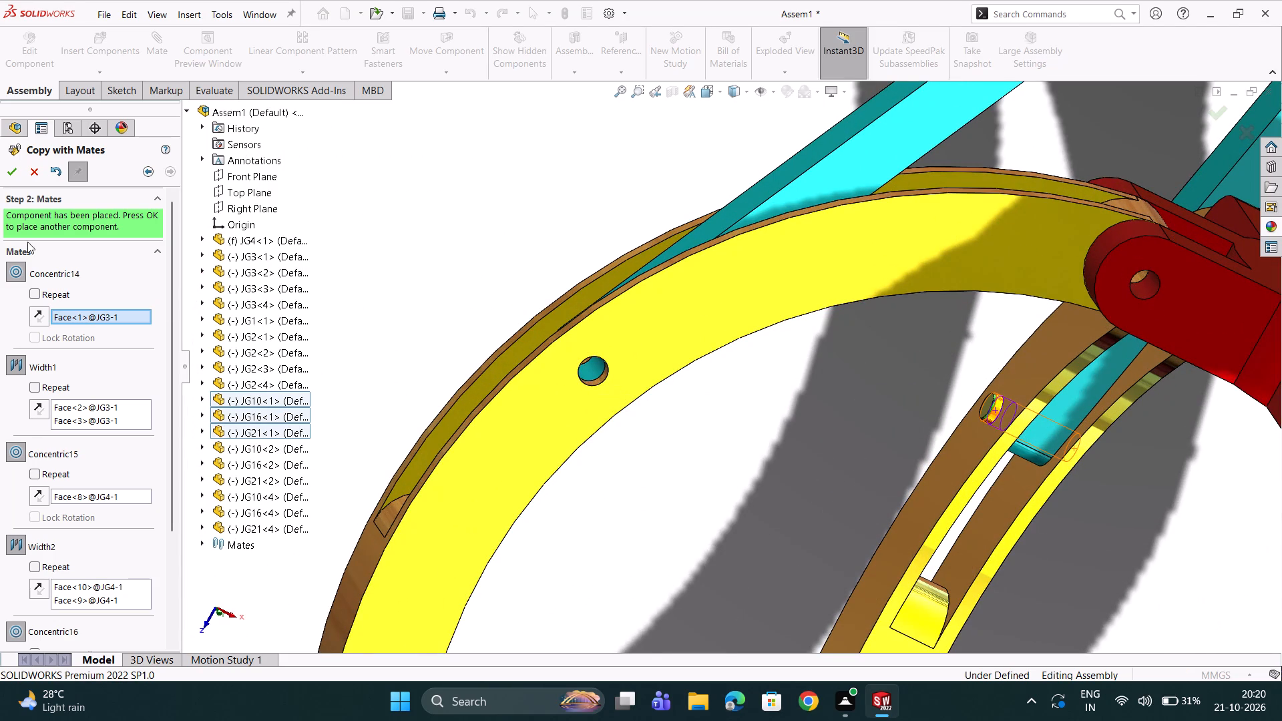
click(7, 170)
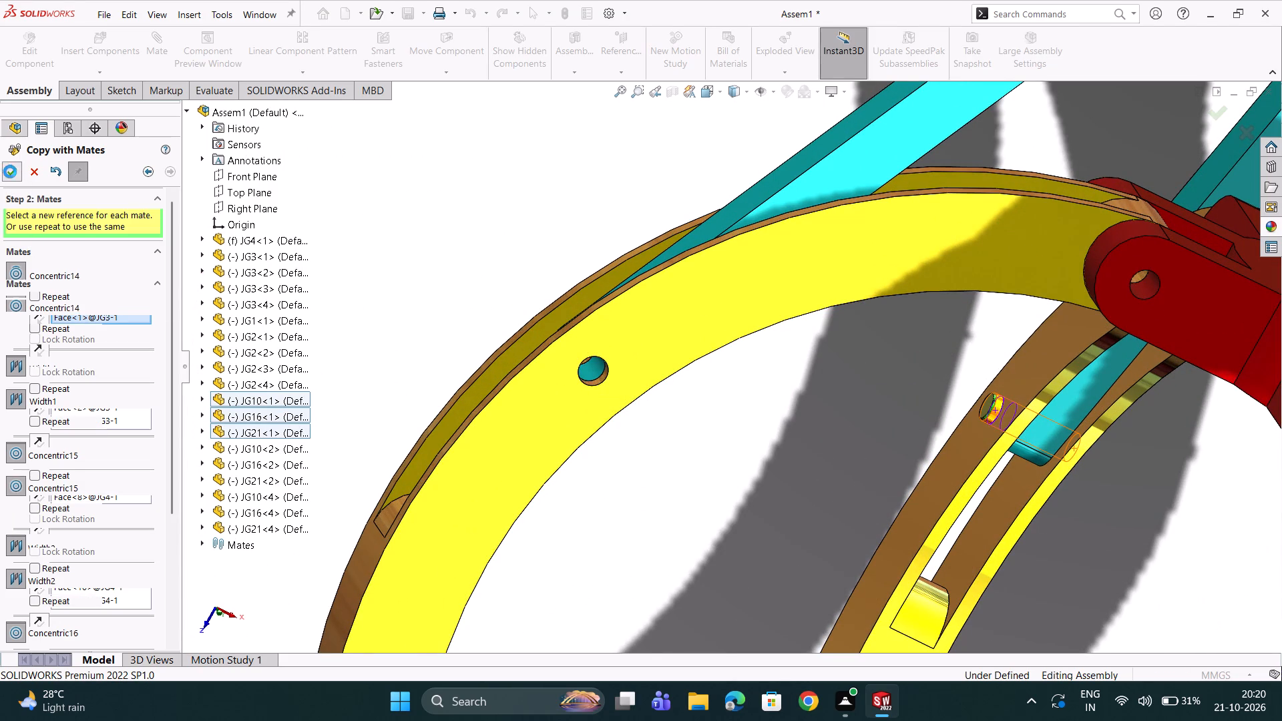
For another pin set, reference the JG10 copy's concentric mate to link JG2-2's hole and its Width mate to arm JG3-4's two side faces.
scroll(636, 377, down, 2)
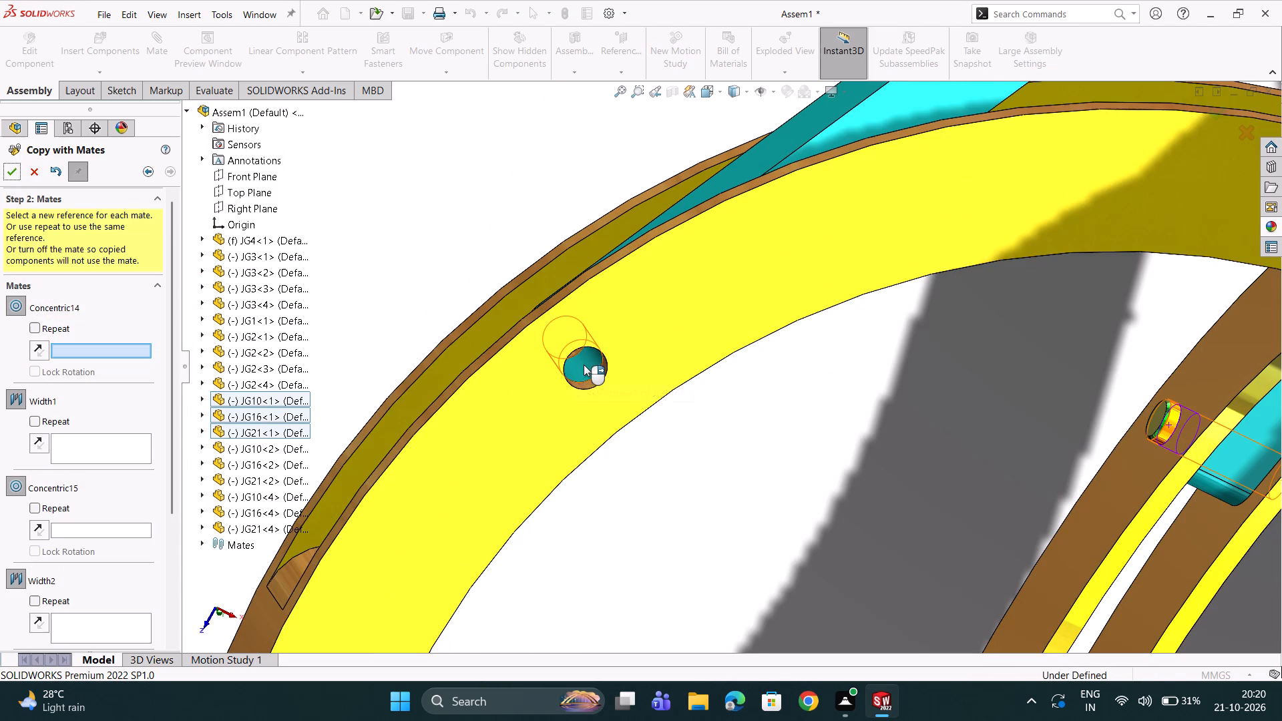
double_click(585, 367)
click(577, 411)
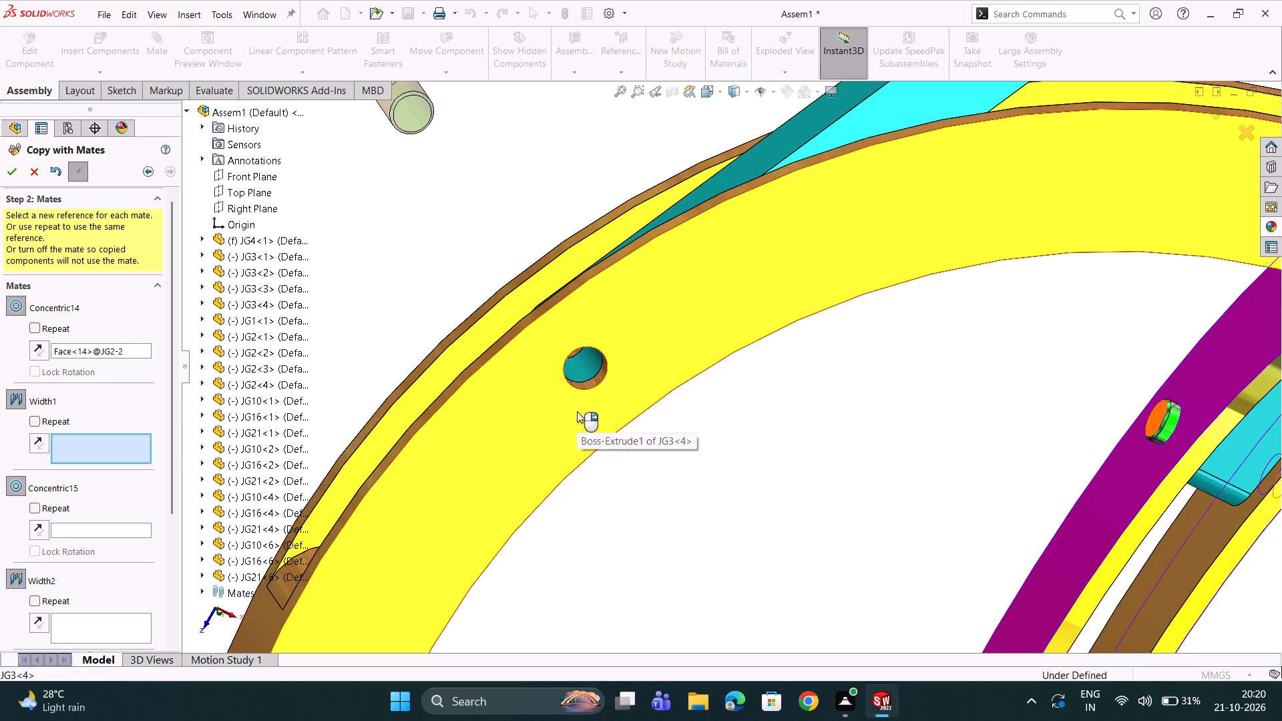
middle_drag(715, 473, 807, 573)
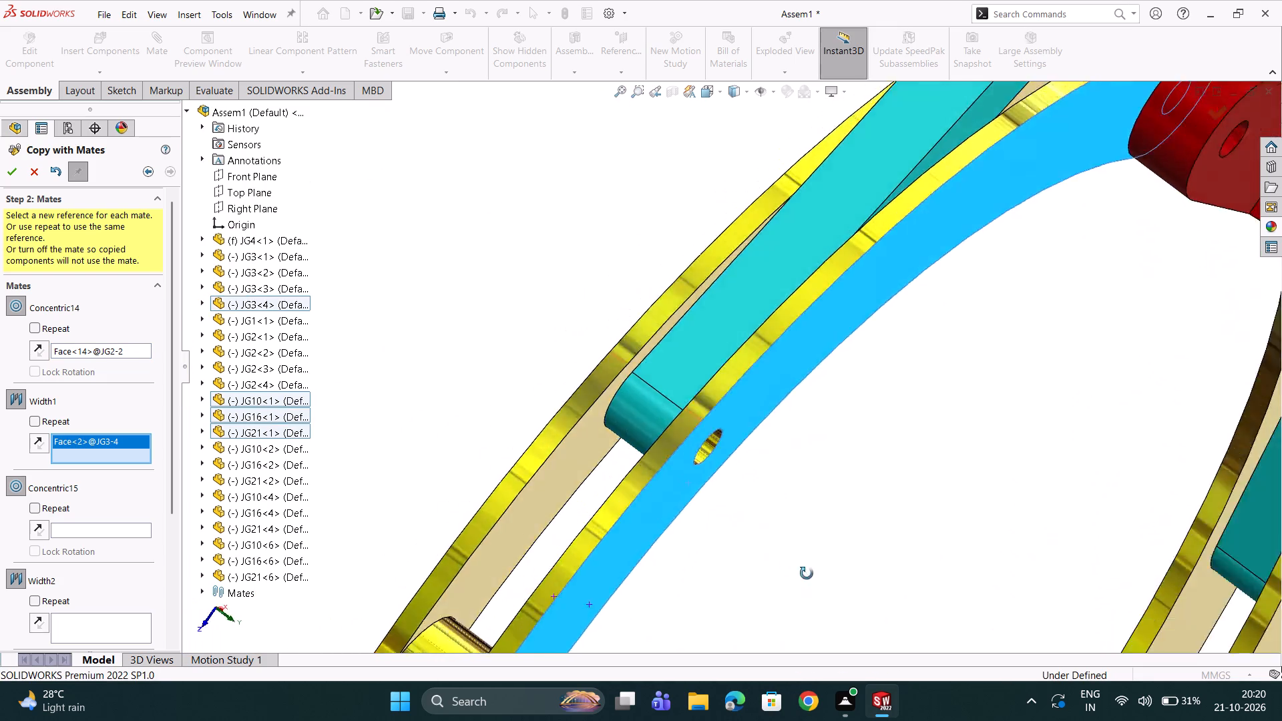
middle_drag(807, 573, 857, 589)
click(782, 521)
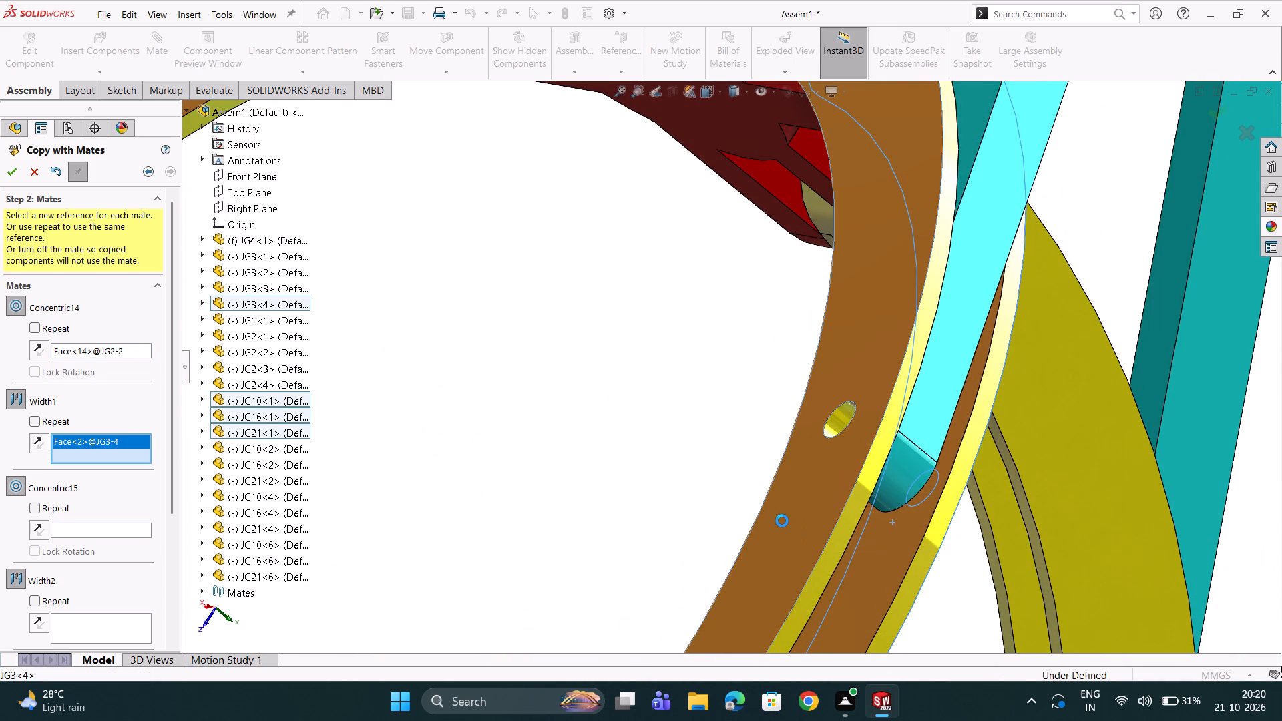
Reference the JG16 copy's concentric mate to the JG4 lug hole at arm JG3-4 and its Width mate to that lug pair's two side faces.
scroll(785, 494, up, 3)
scroll(779, 391, up, 4)
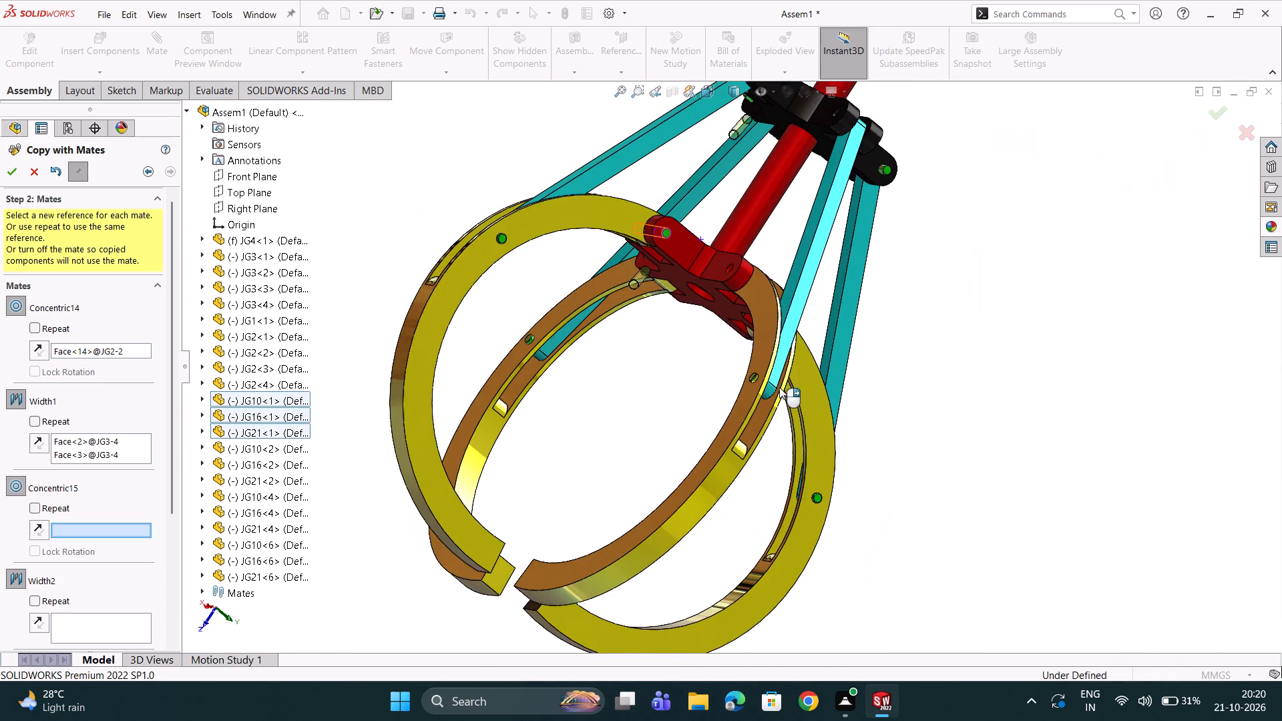
middle_drag(811, 375, 647, 363)
scroll(724, 304, down, 4)
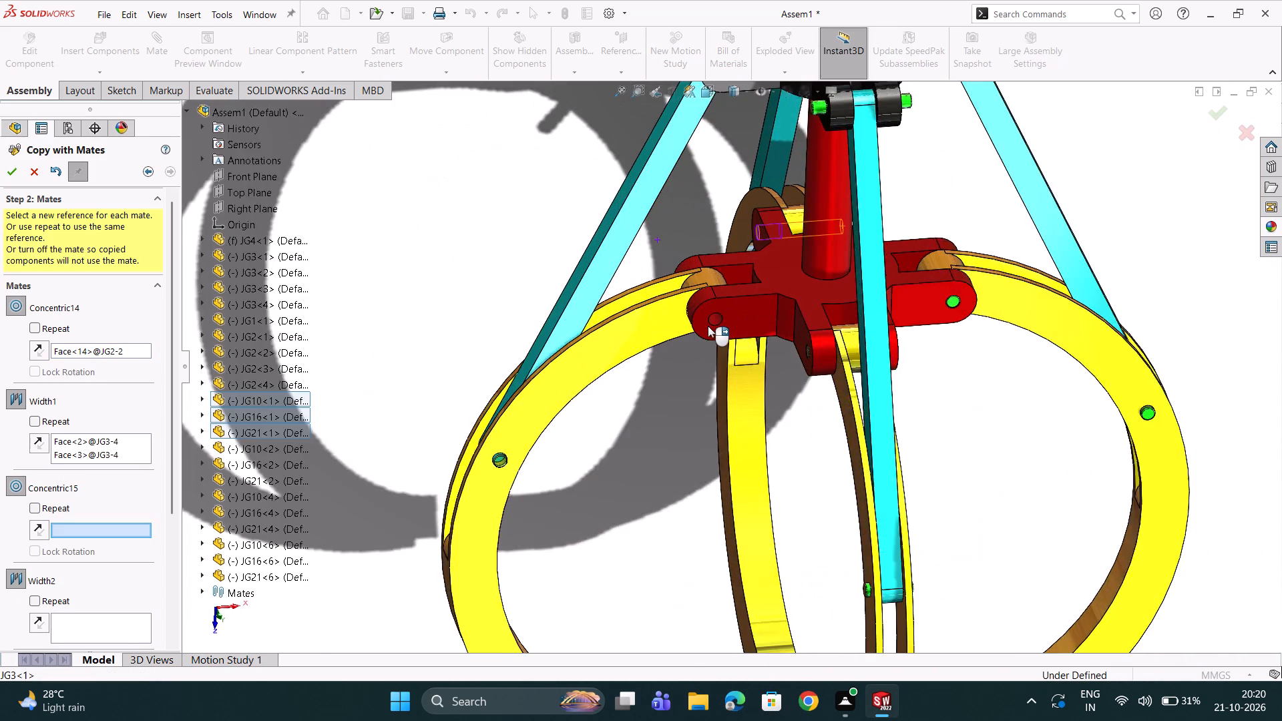
click(714, 322)
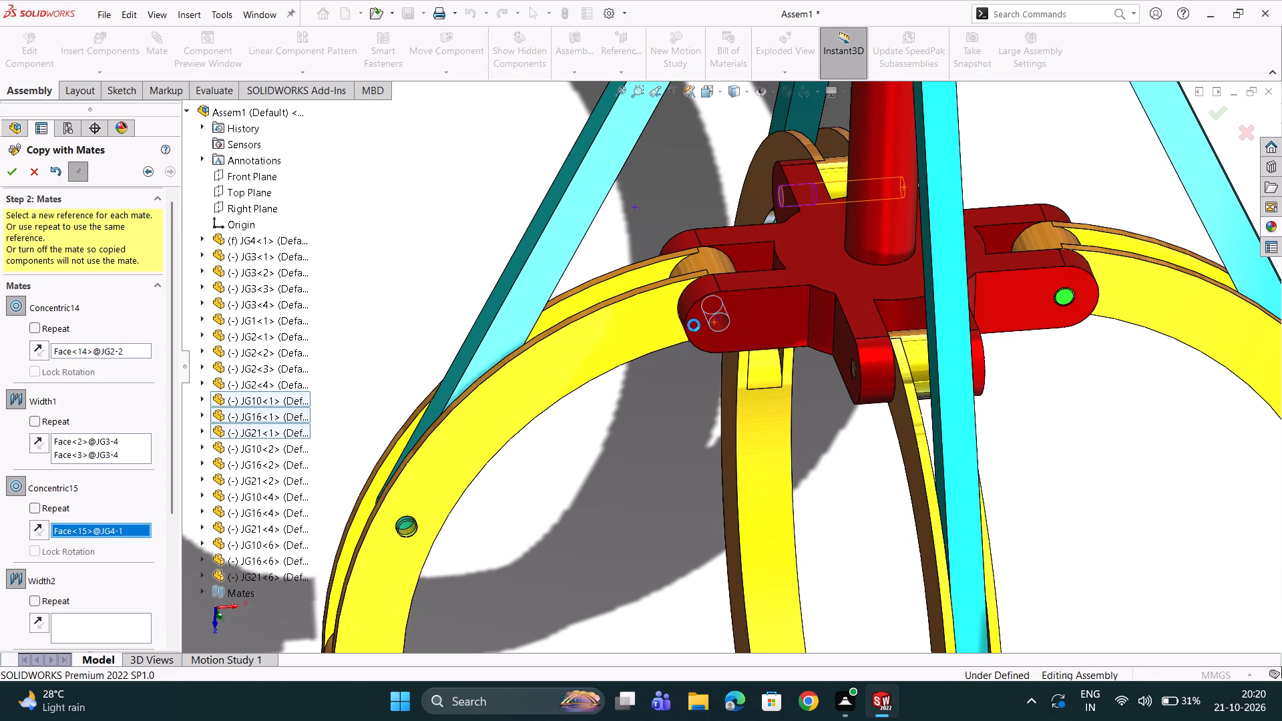
click(735, 328)
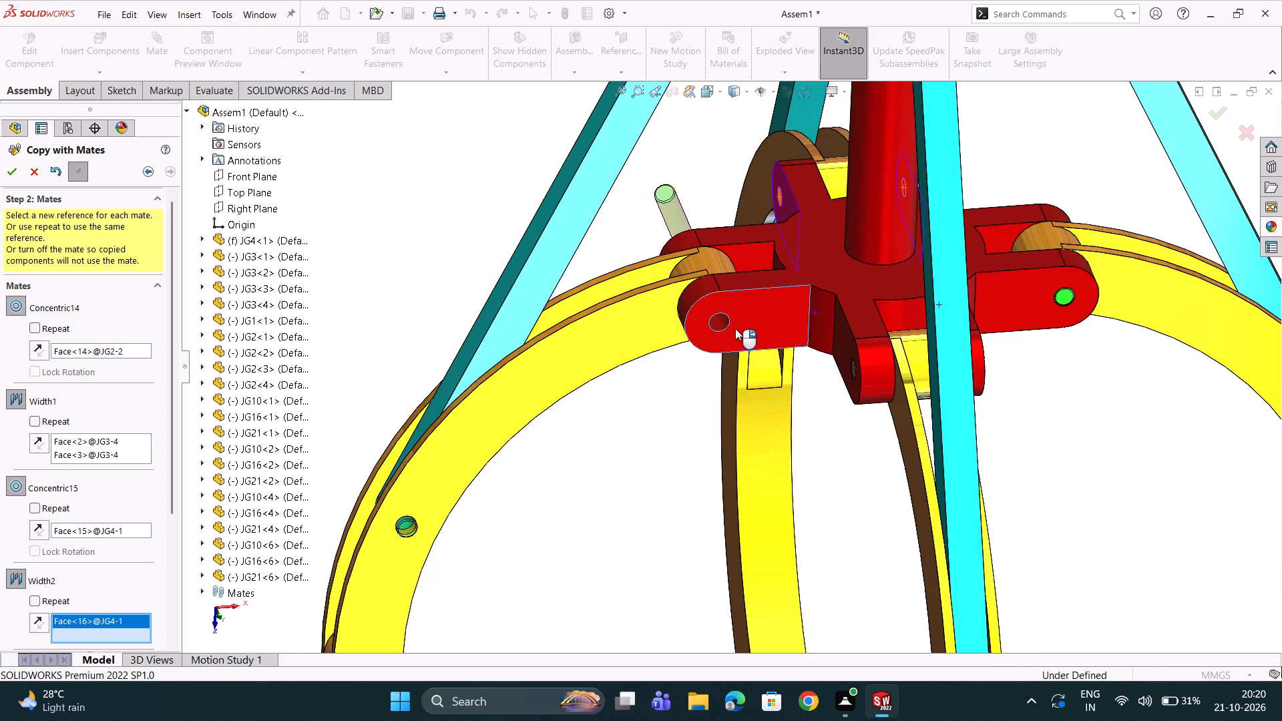
middle_drag(708, 272, 850, 421)
scroll(708, 272, down, 1)
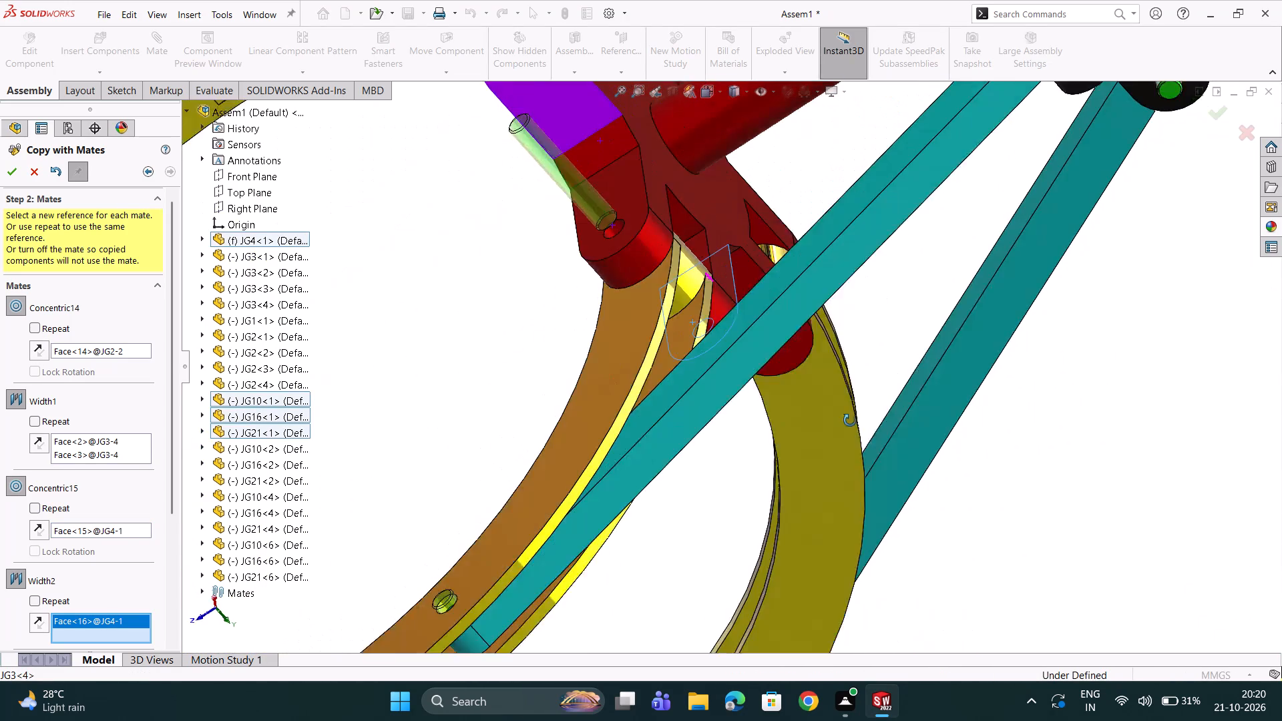
middle_drag(850, 421, 850, 420)
click(599, 244)
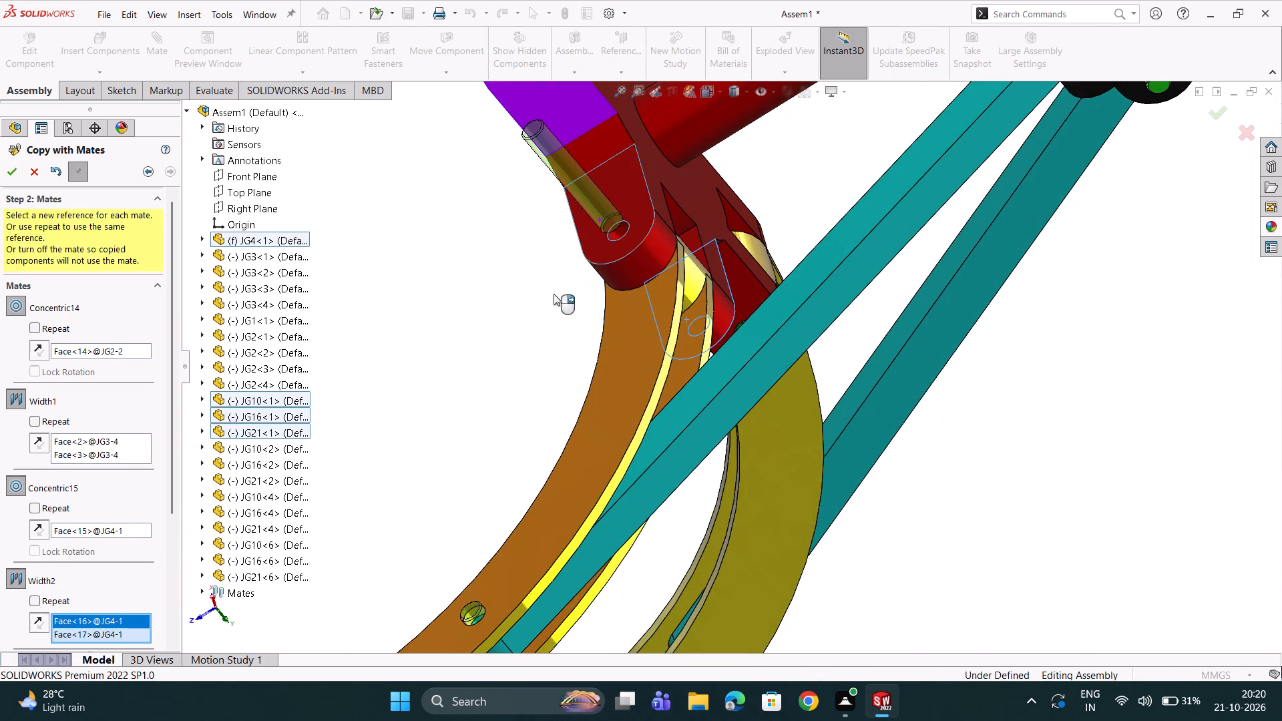
Reference the JG21 copy's concentric mate to the remaining JG1 lug hole and its Width mate to two JG1 side faces, accept, and end Copy with Mates.
scroll(554, 294, up, 3)
middle_drag(578, 293, 505, 234)
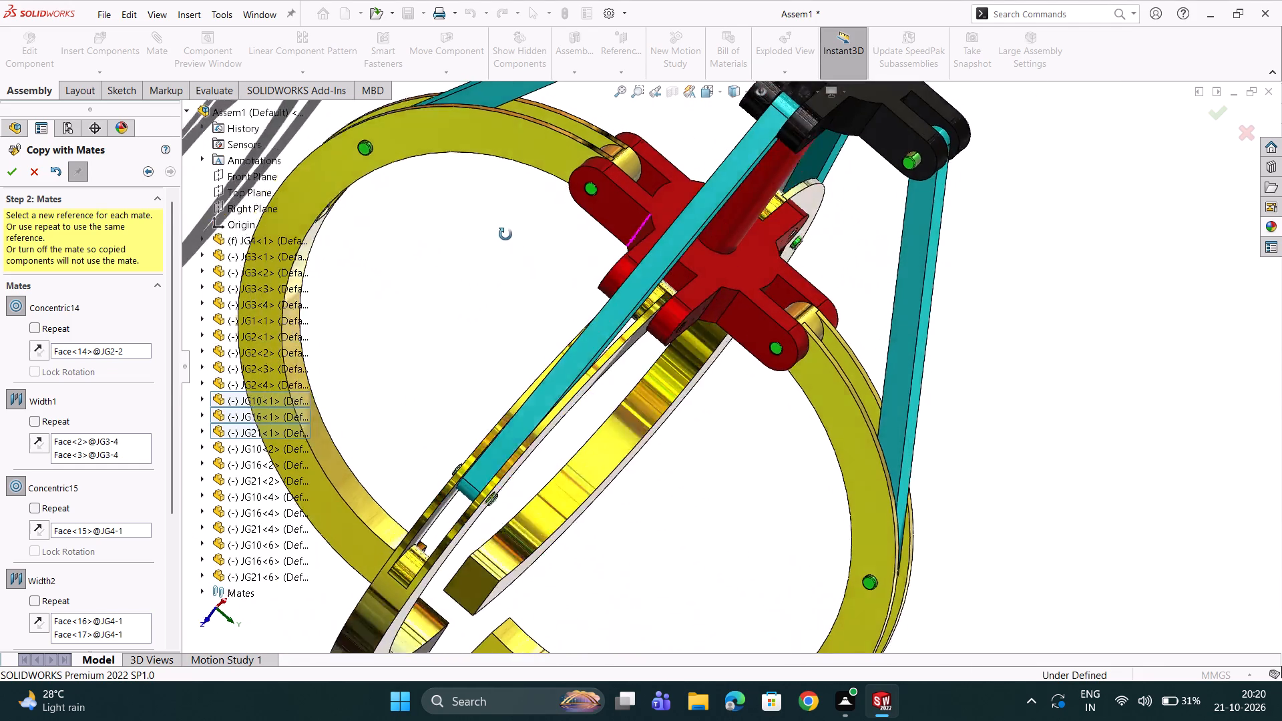
middle_drag(505, 234, 499, 226)
scroll(646, 136, up, 2)
scroll(819, 160, down, 6)
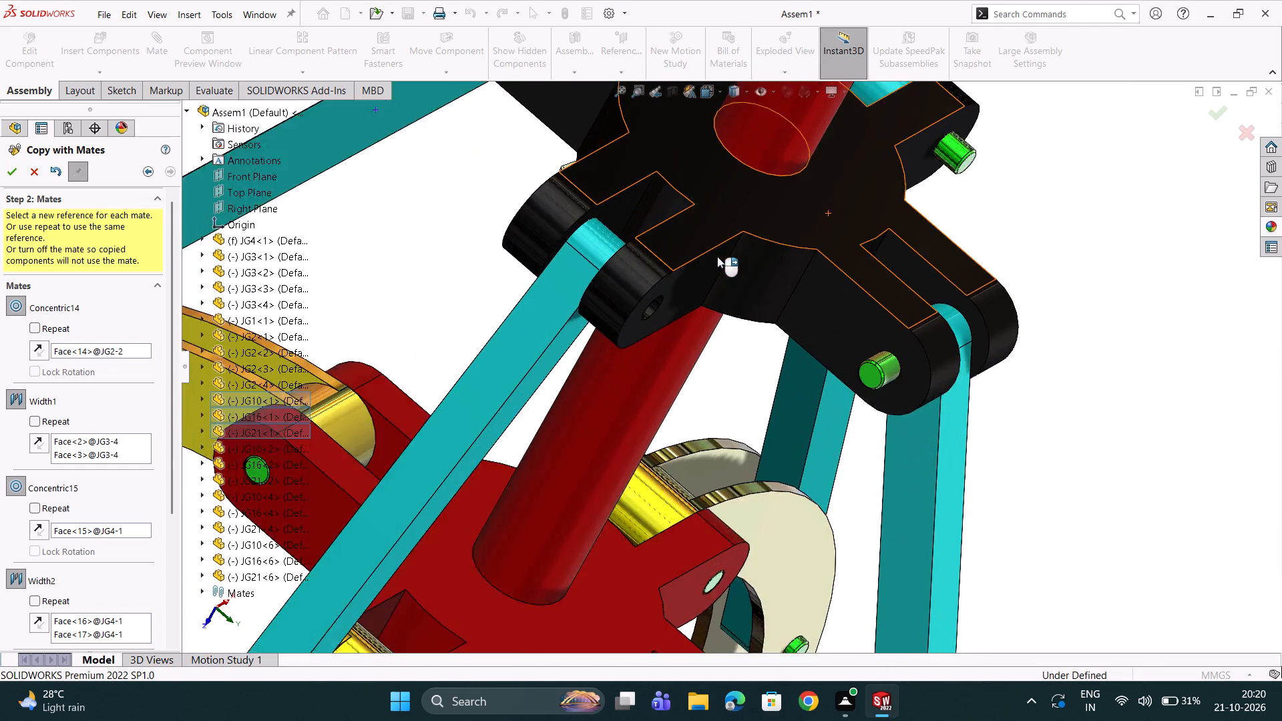
scroll(716, 256, down, 2)
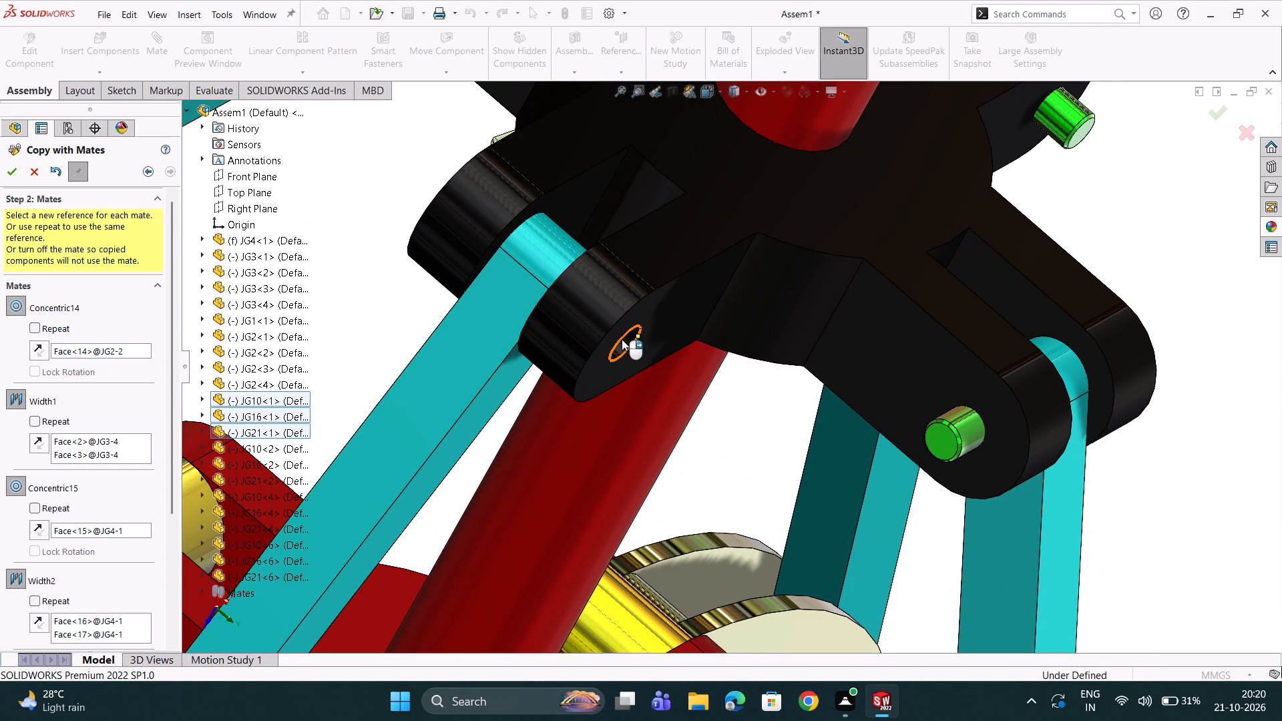
double_click(624, 340)
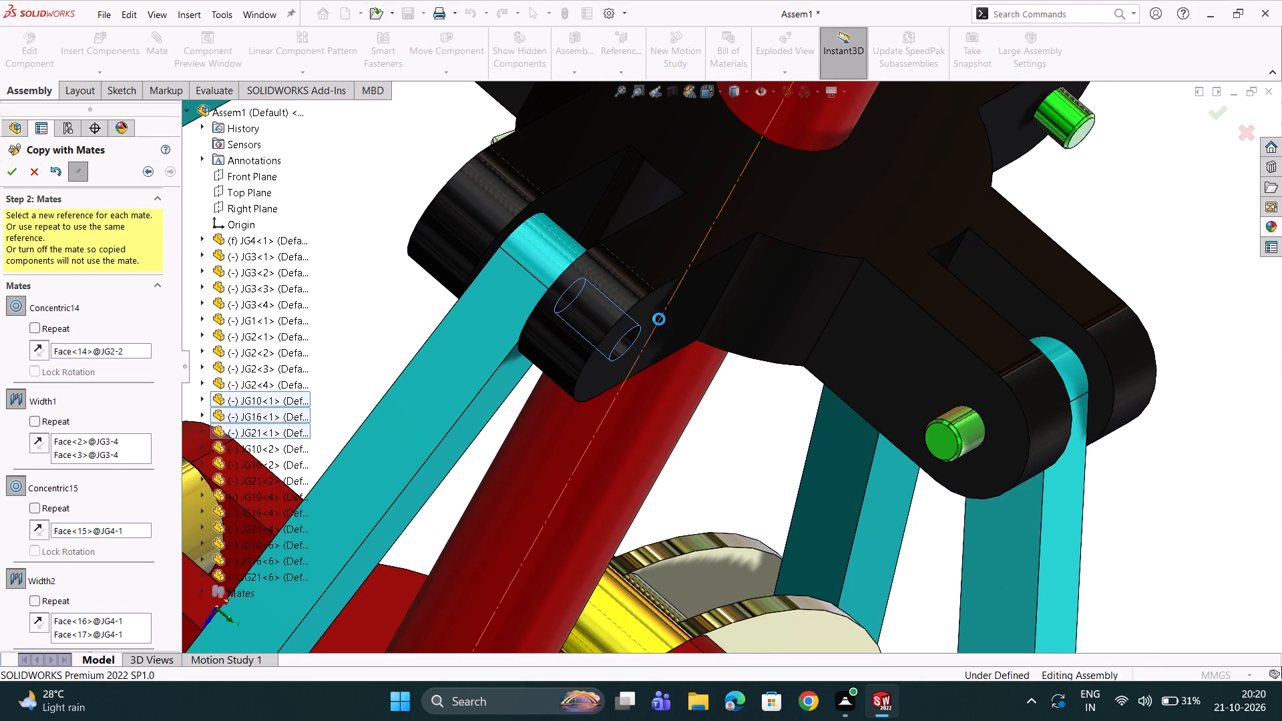
click(674, 311)
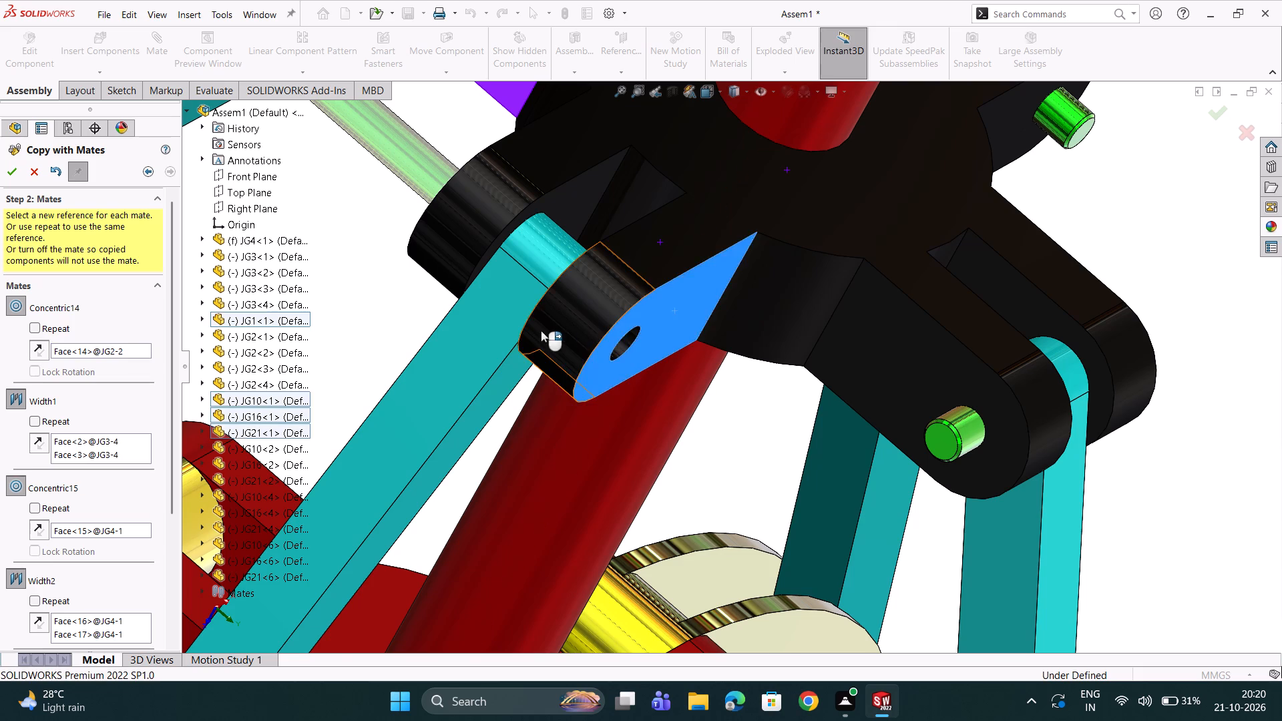
scroll(528, 330, up, 3)
middle_drag(509, 318, 582, 405)
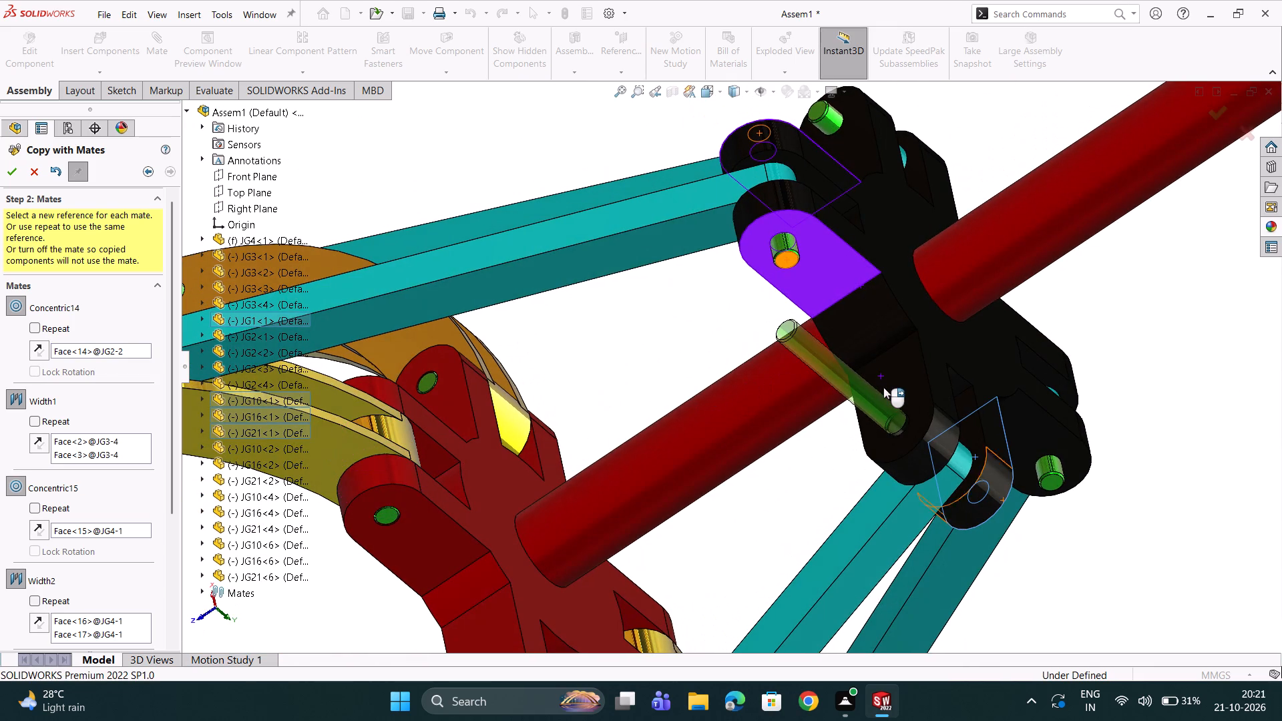
click(905, 386)
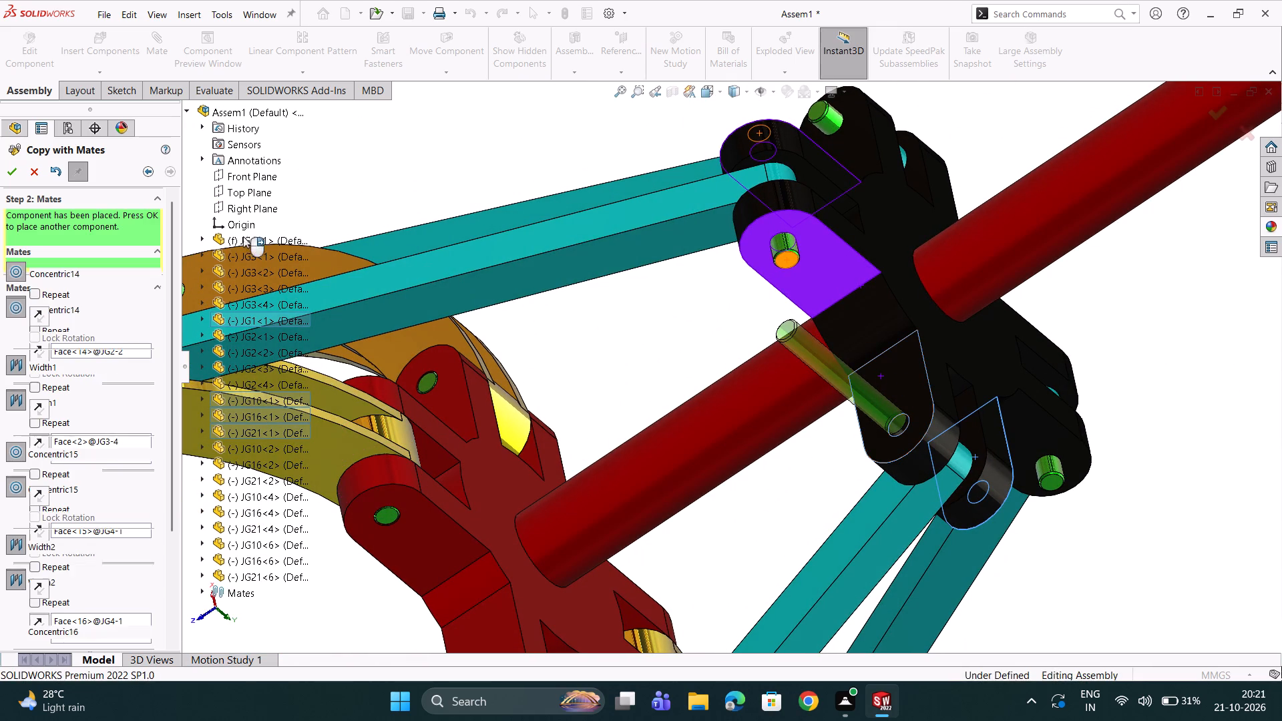
double_click(9, 179)
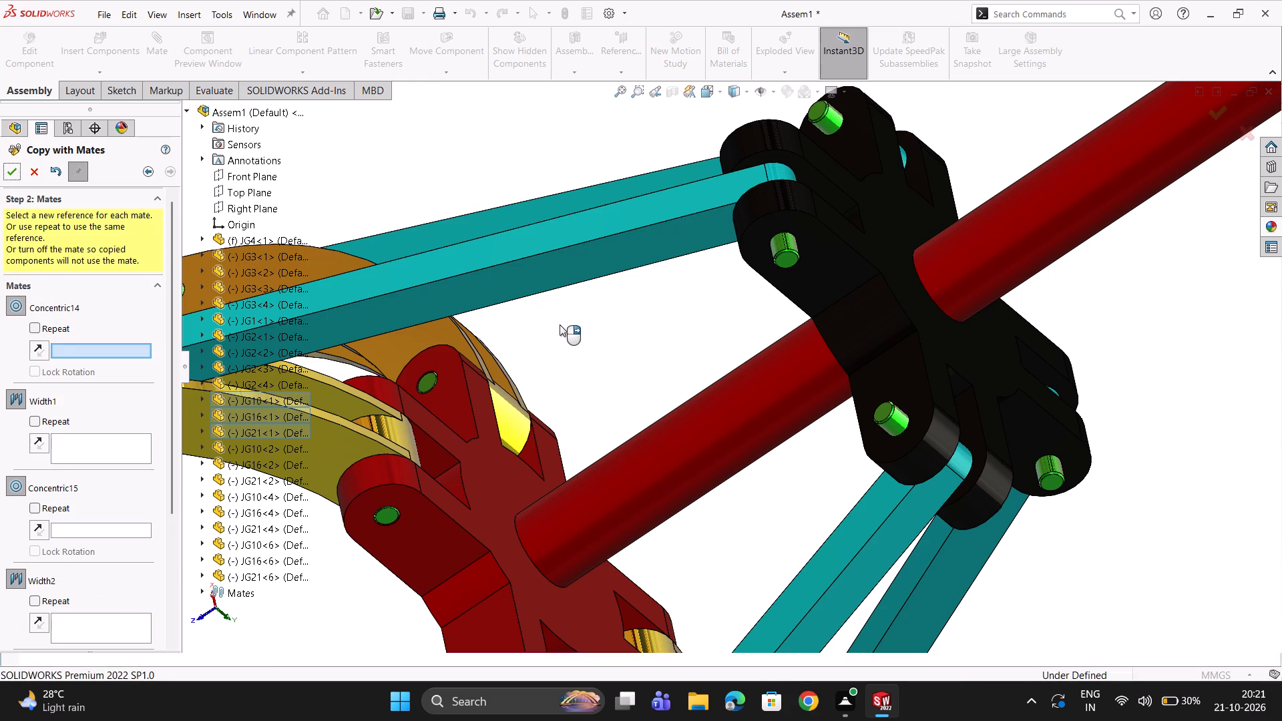
click(560, 325)
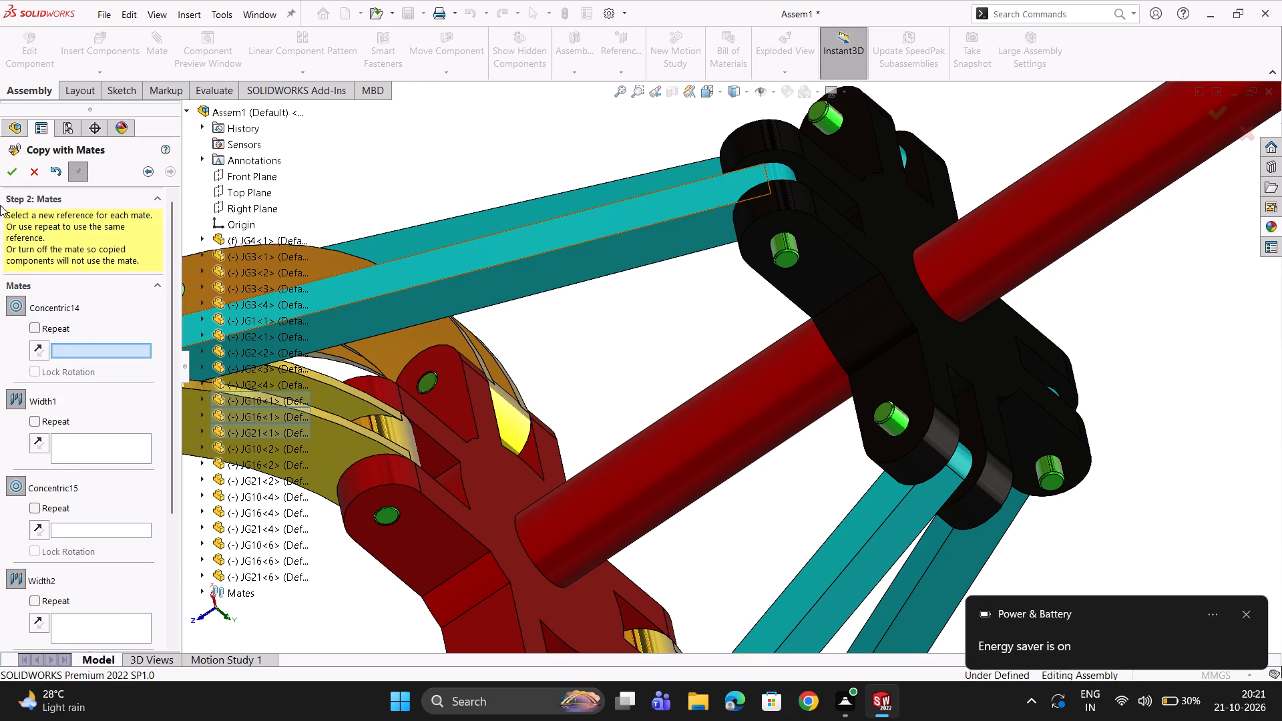
double_click(39, 168)
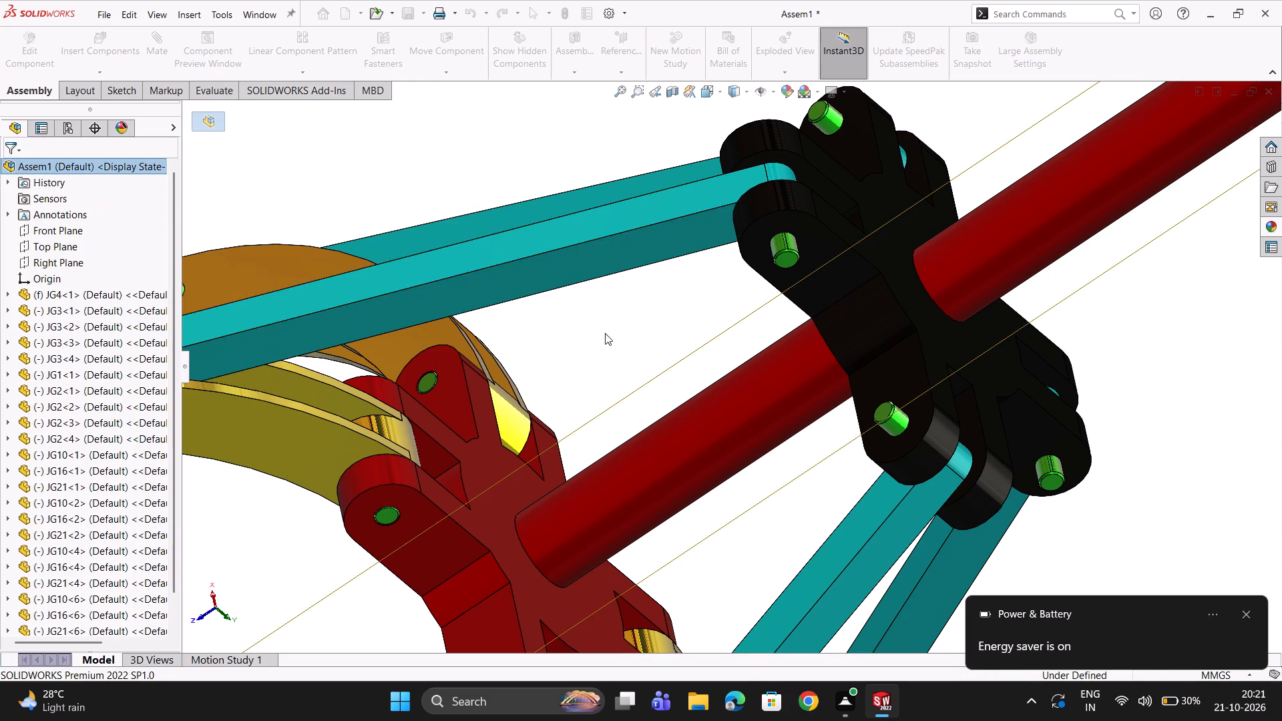
Inspect the whole gripper assembly and its pinned joints from several sides.
scroll(731, 388, up, 4)
middle_drag(700, 379, 582, 294)
scroll(582, 300, up, 3)
middle_drag(582, 294, 586, 286)
scroll(694, 471, up, 2)
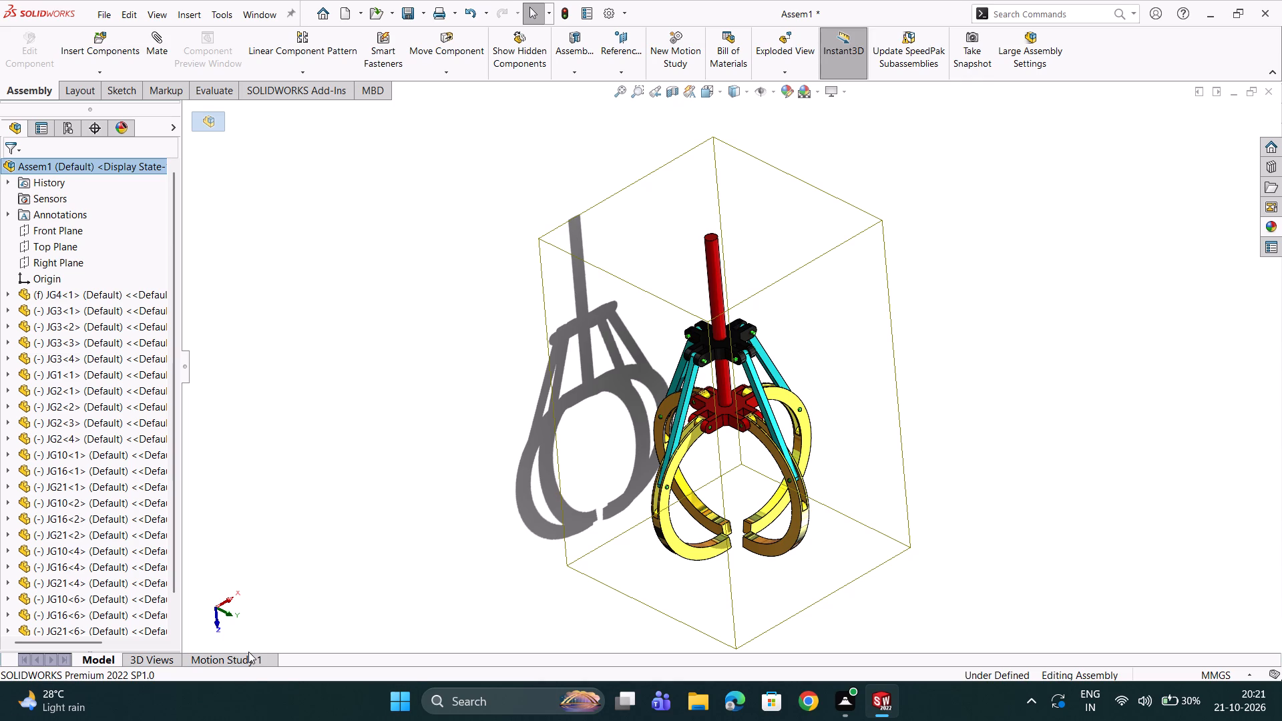
scroll(142, 606, up, 2)
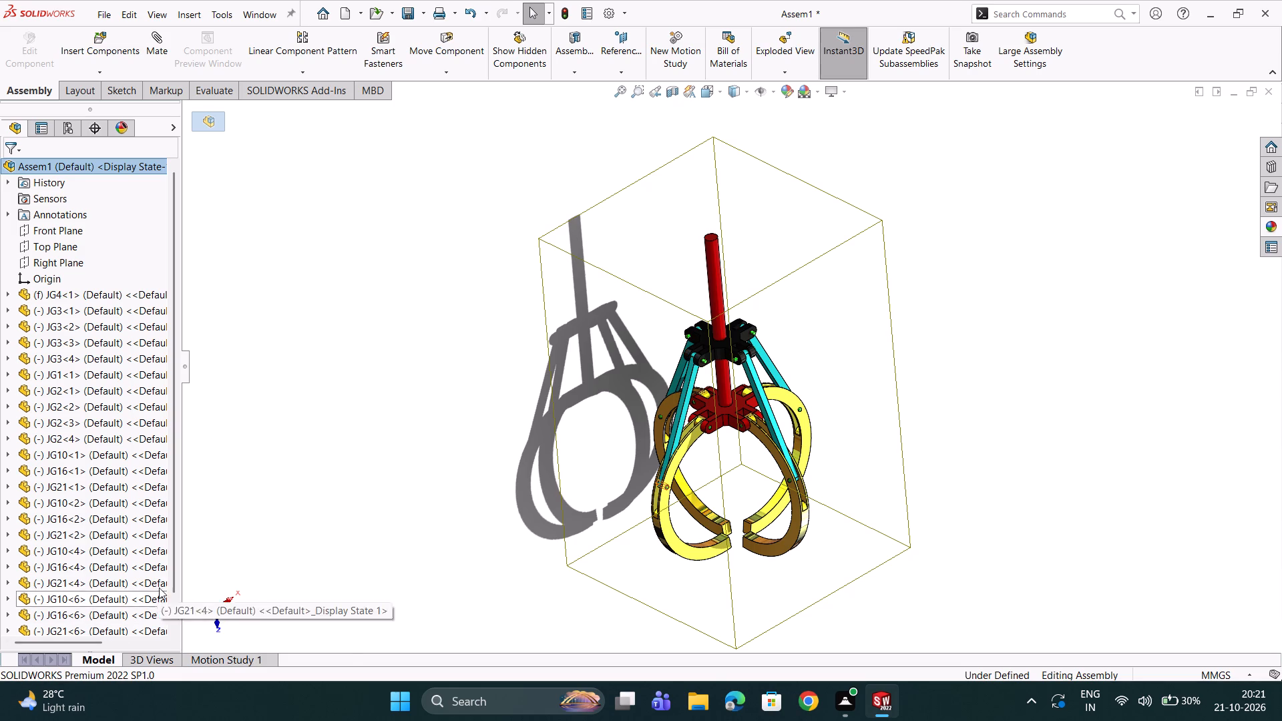
scroll(429, 475, up, 2)
middle_drag(529, 477, 327, 498)
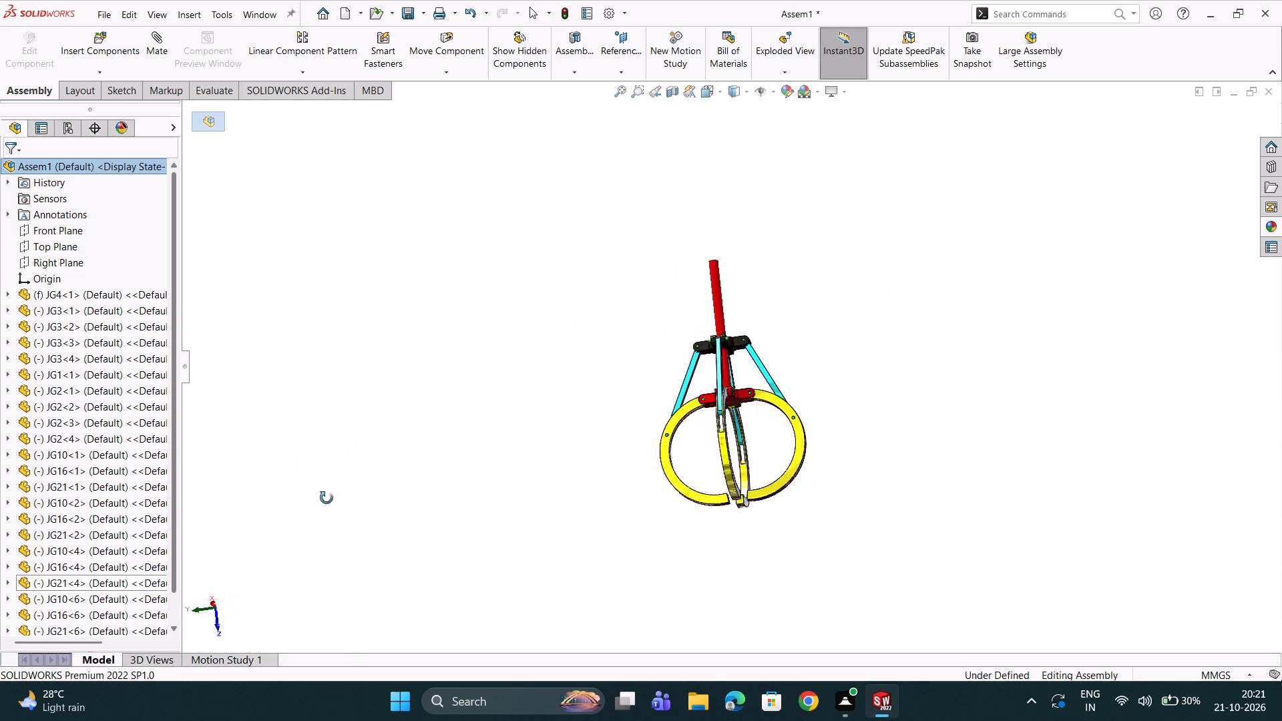
middle_drag(327, 498, 611, 264)
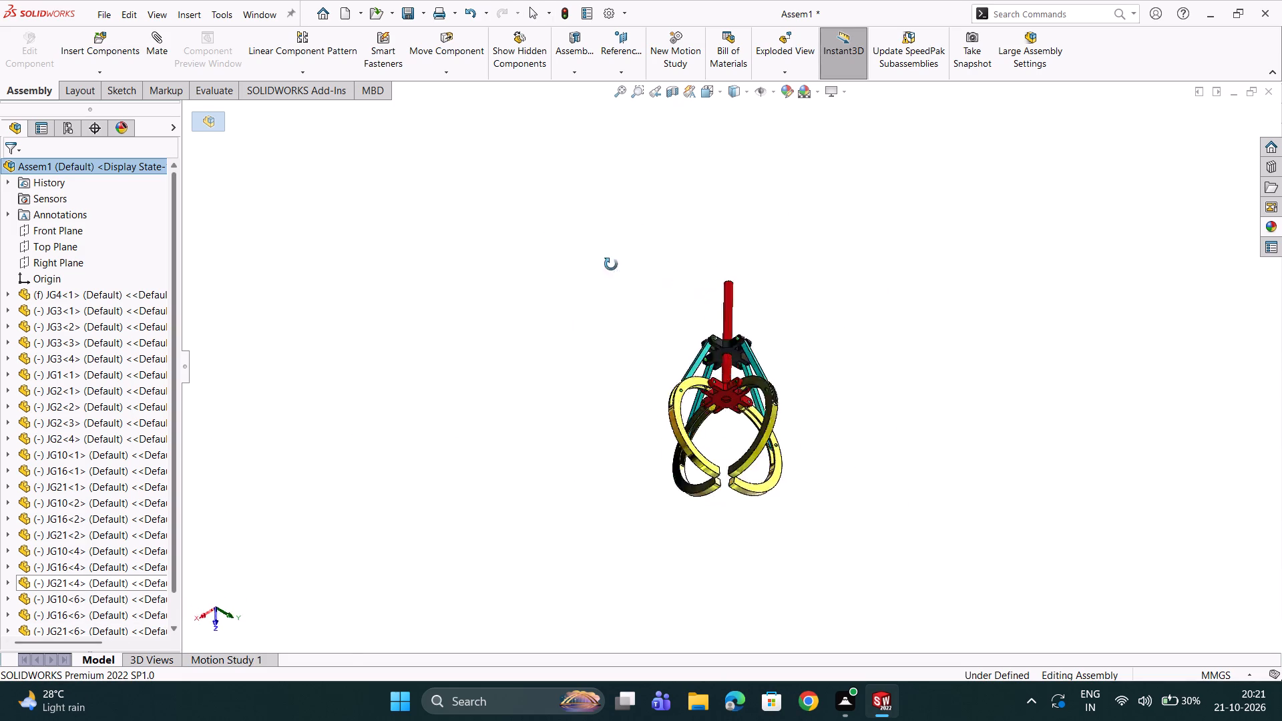
middle_drag(611, 264, 542, 339)
scroll(608, 338, down, 2)
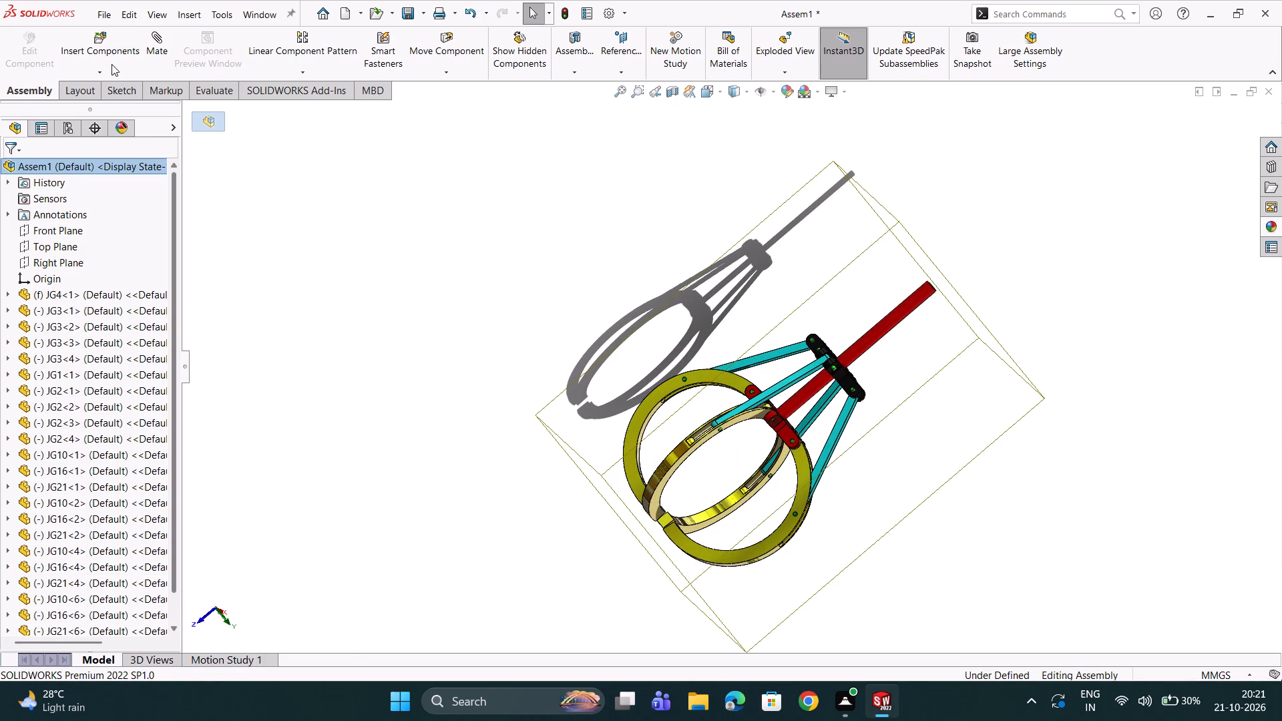
Start a mate and clear the whole assembly and the JG1 hub from its selections.
click(108, 71)
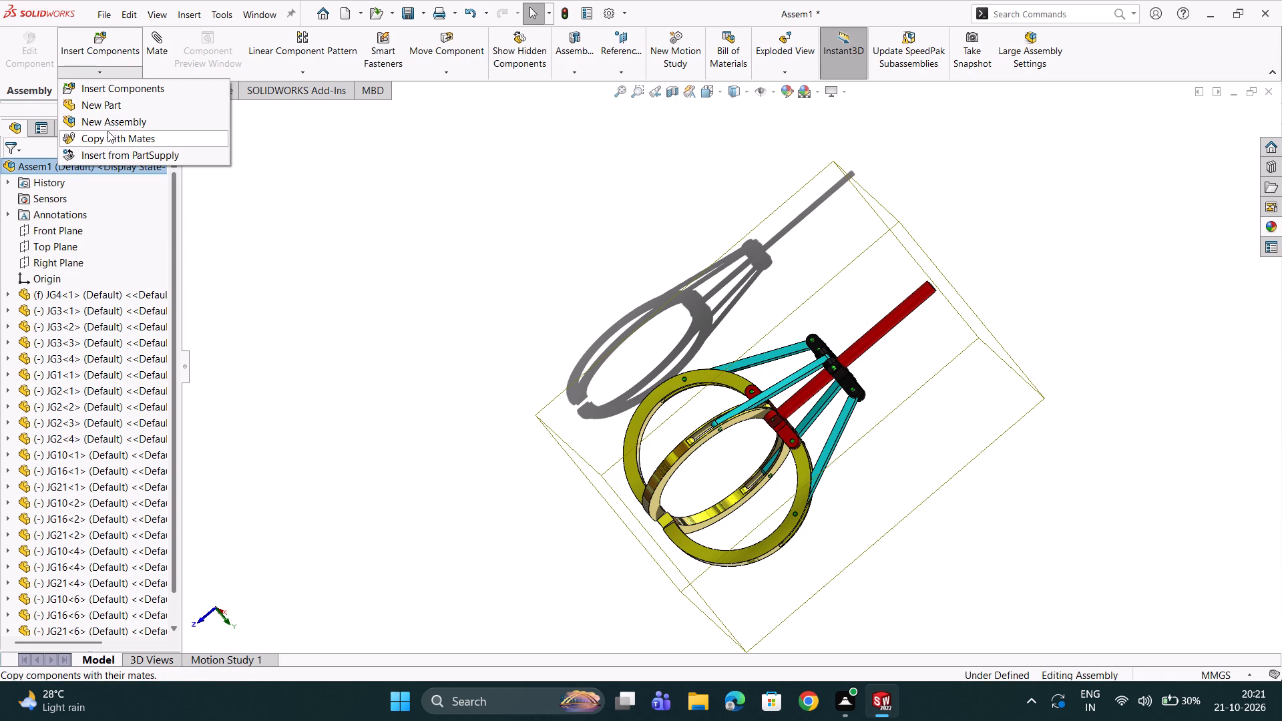
click(157, 47)
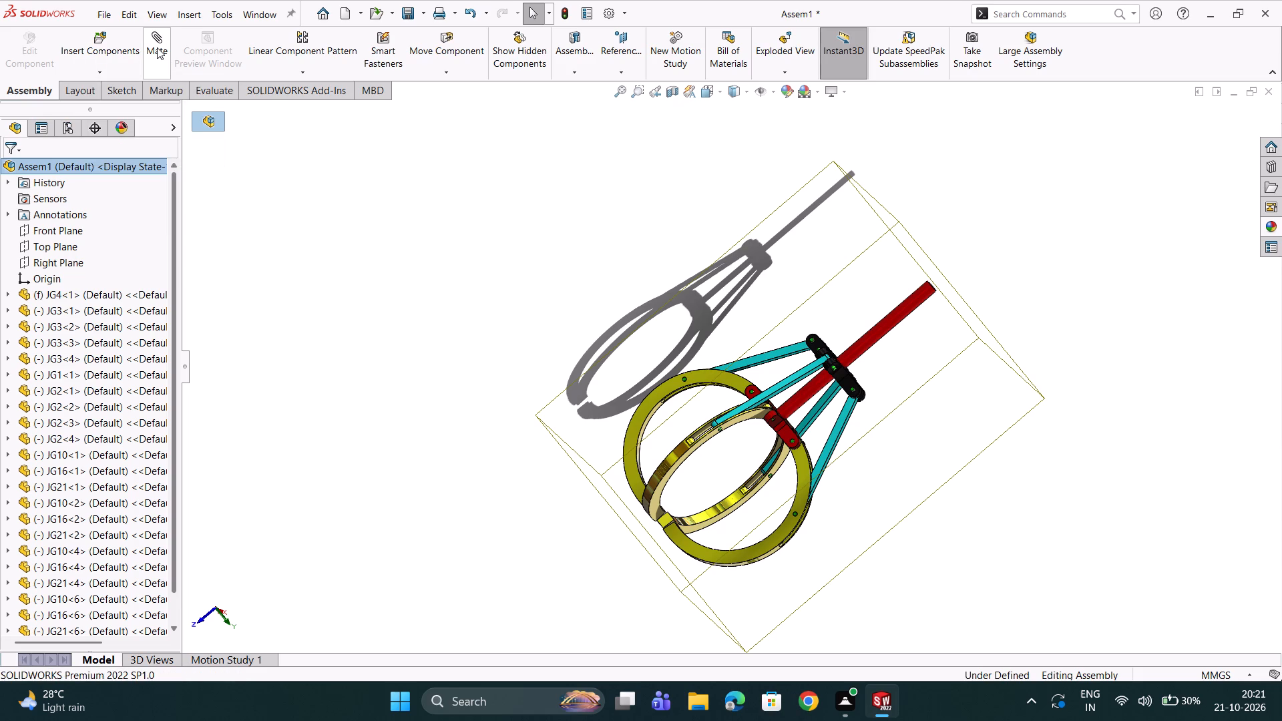
scroll(748, 286, down, 3)
scroll(836, 400, down, 2)
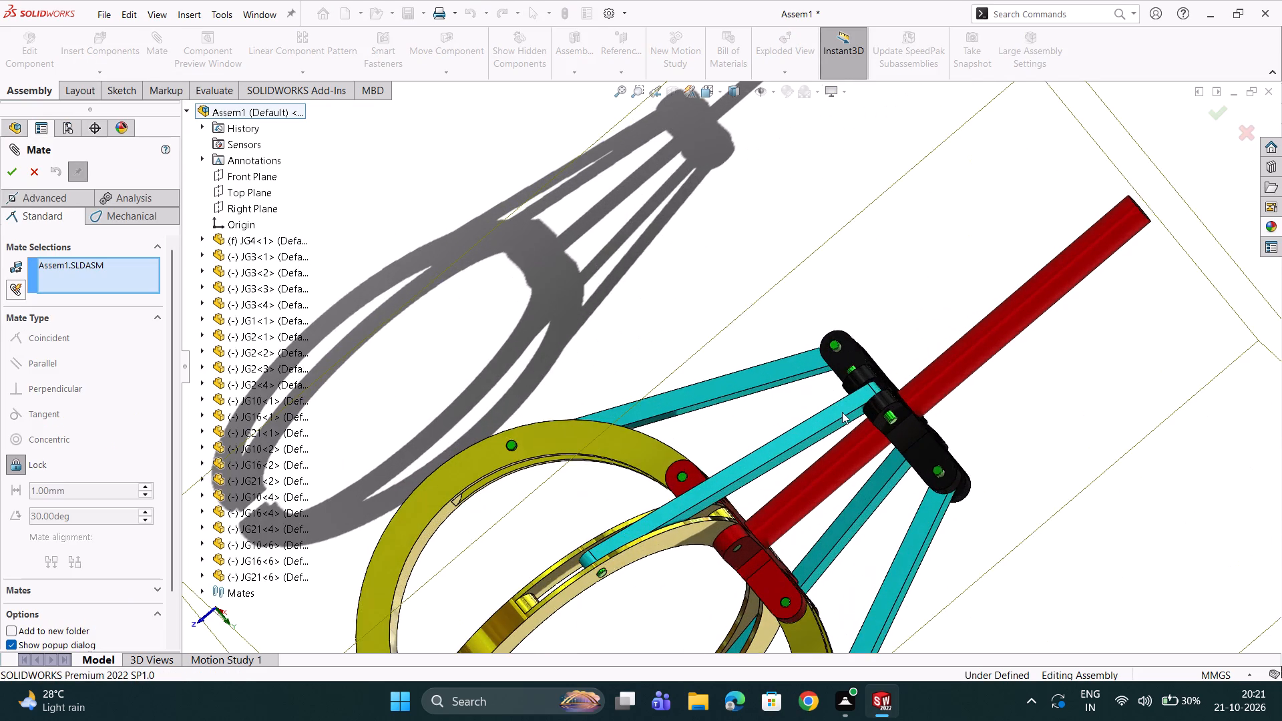
middle_drag(901, 465, 950, 396)
double_click(950, 397)
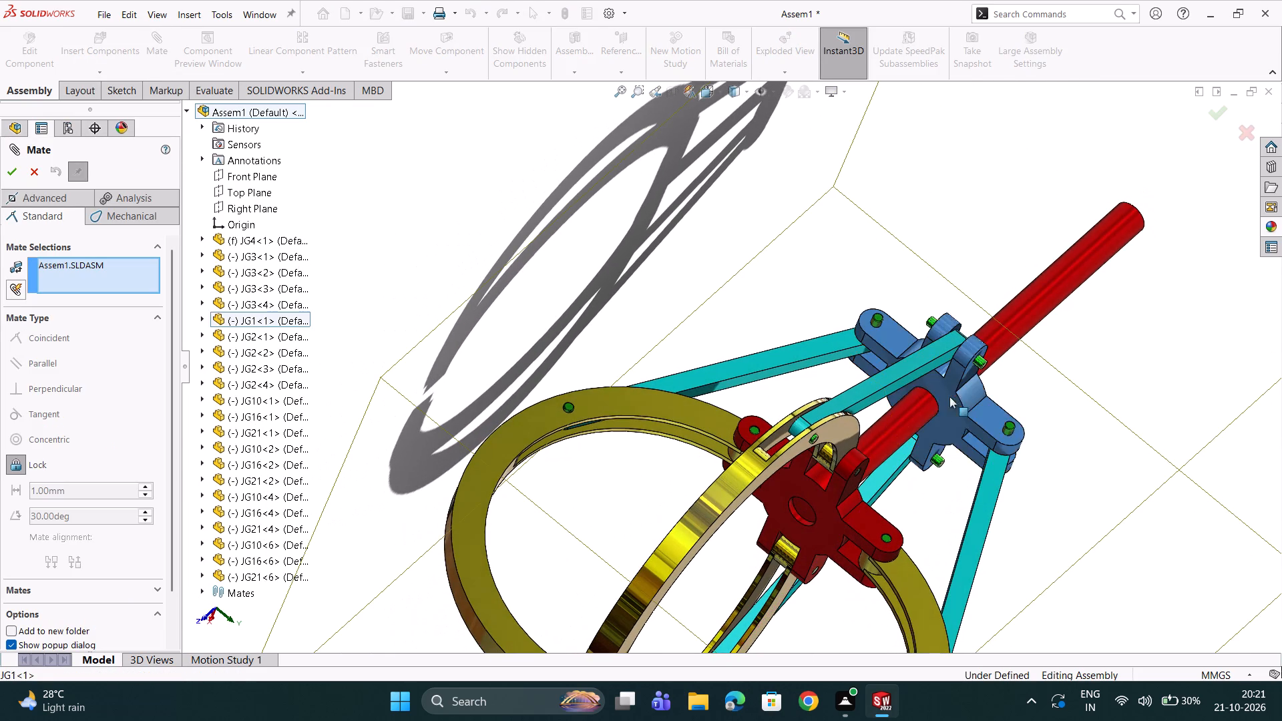
middle_drag(947, 397, 819, 518)
scroll(947, 399, down, 1)
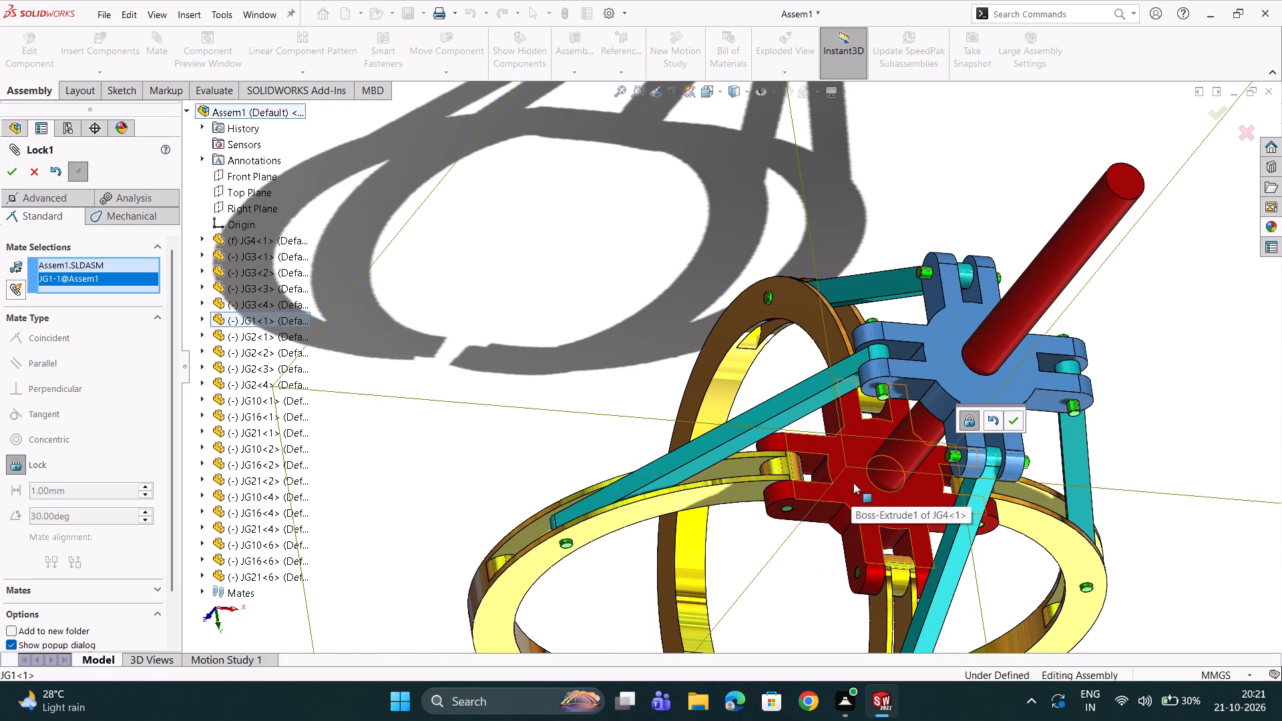
click(51, 262)
right_click(51, 266)
click(75, 290)
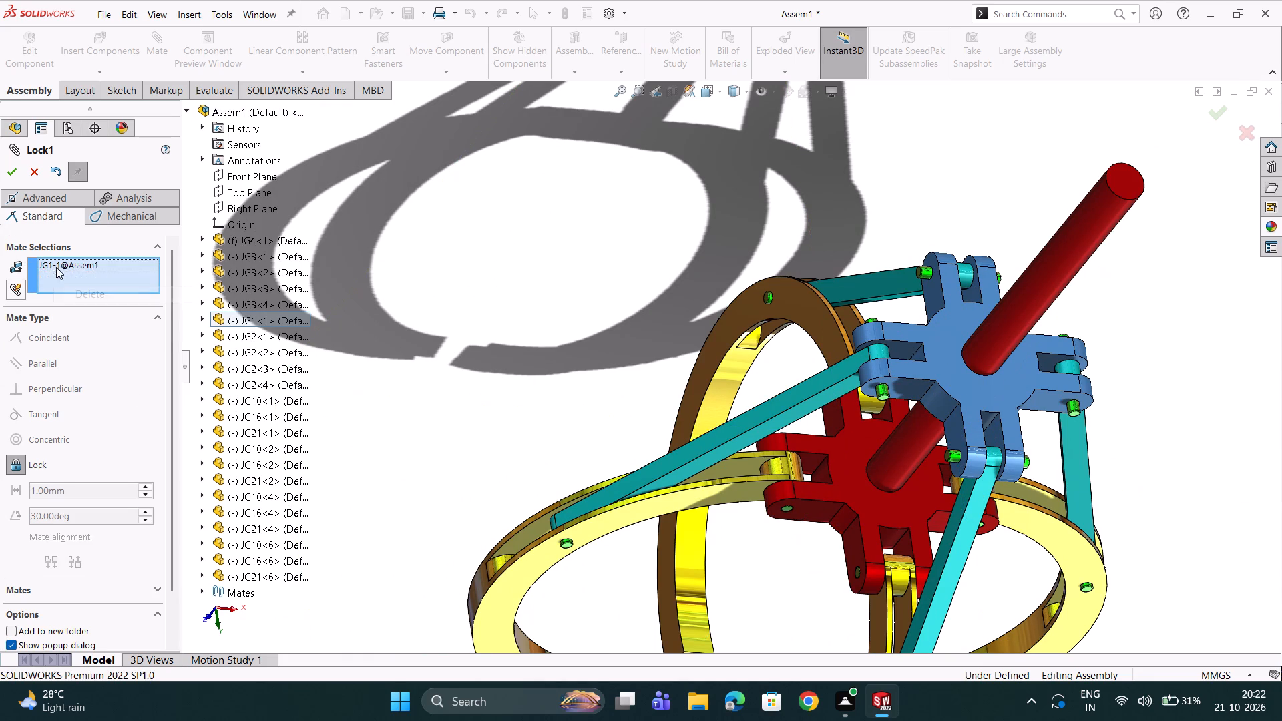
click(56, 262)
right_click(57, 263)
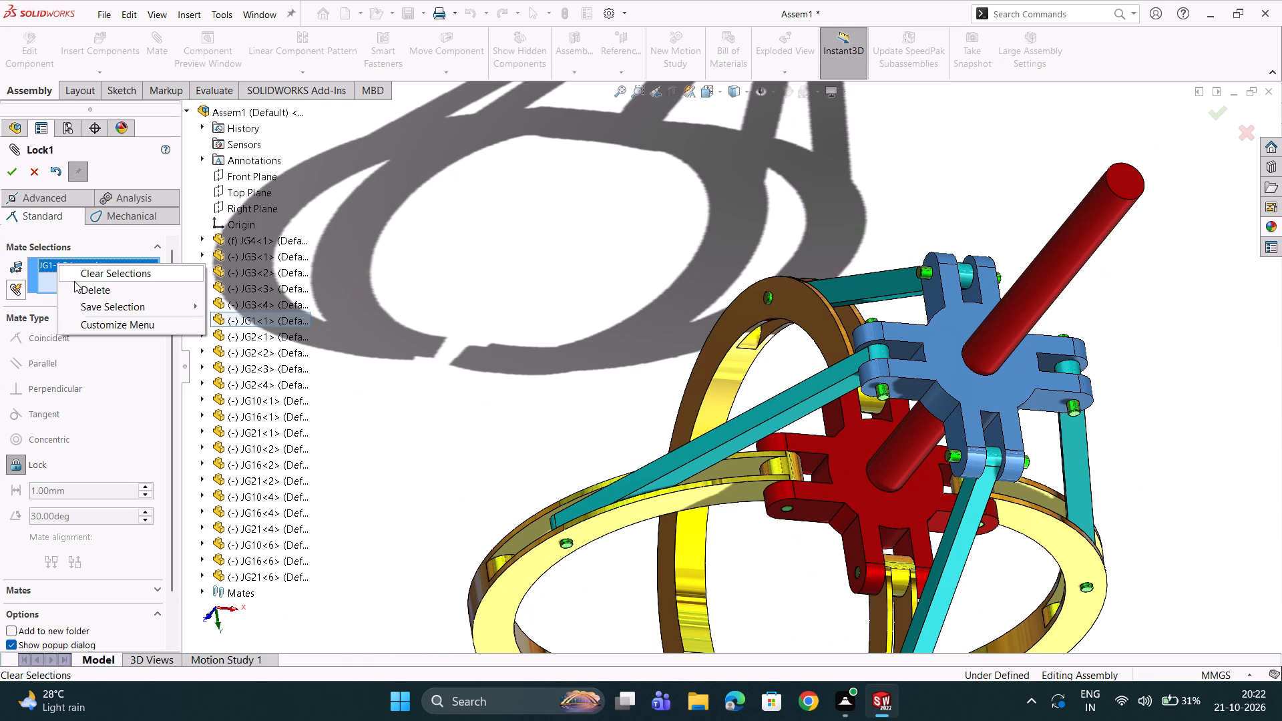
click(83, 292)
Choose an advanced distance mate and select the facing flat faces of the JG4 and JG1 hubs.
click(40, 200)
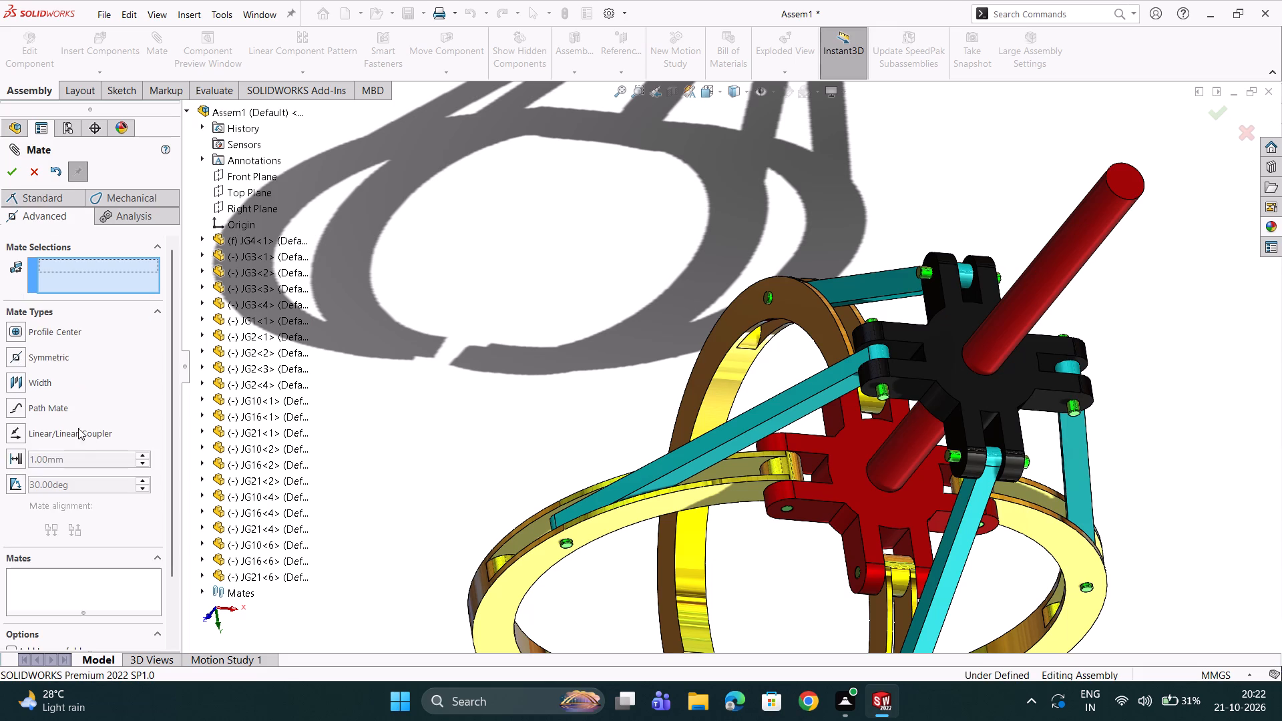
click(10, 454)
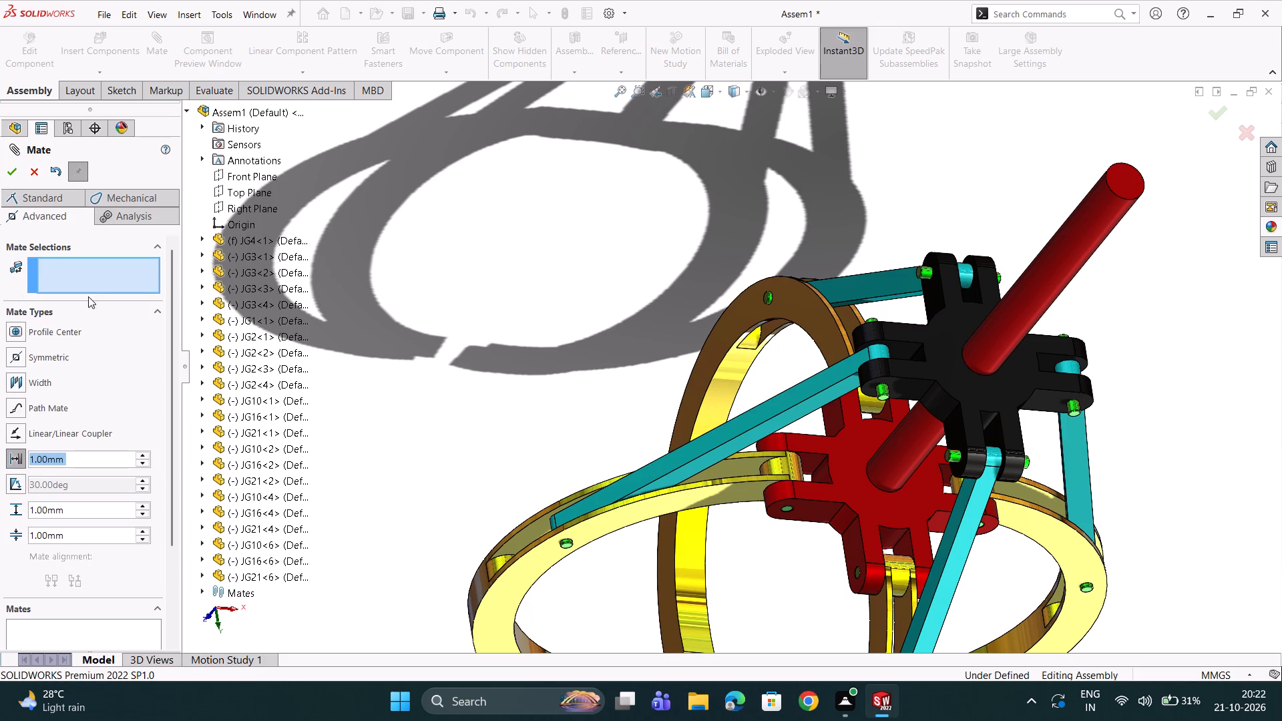
click(85, 278)
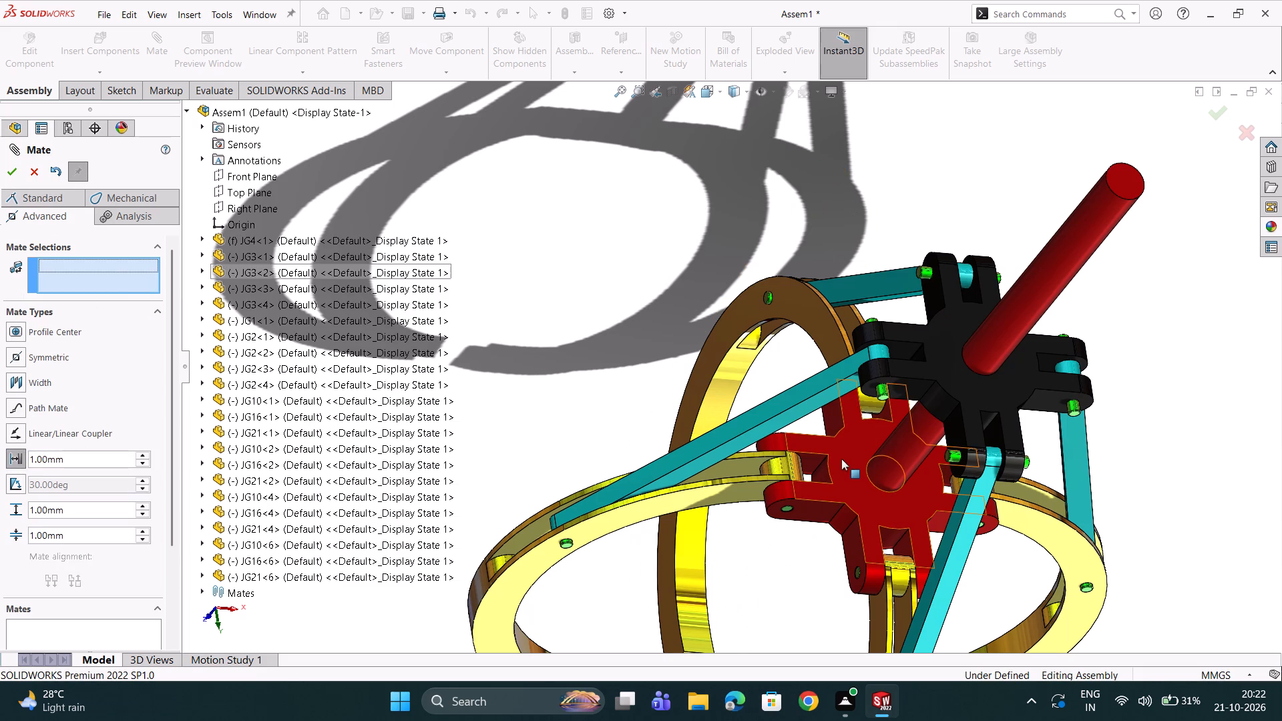
click(845, 457)
middle_drag(851, 450, 988, 312)
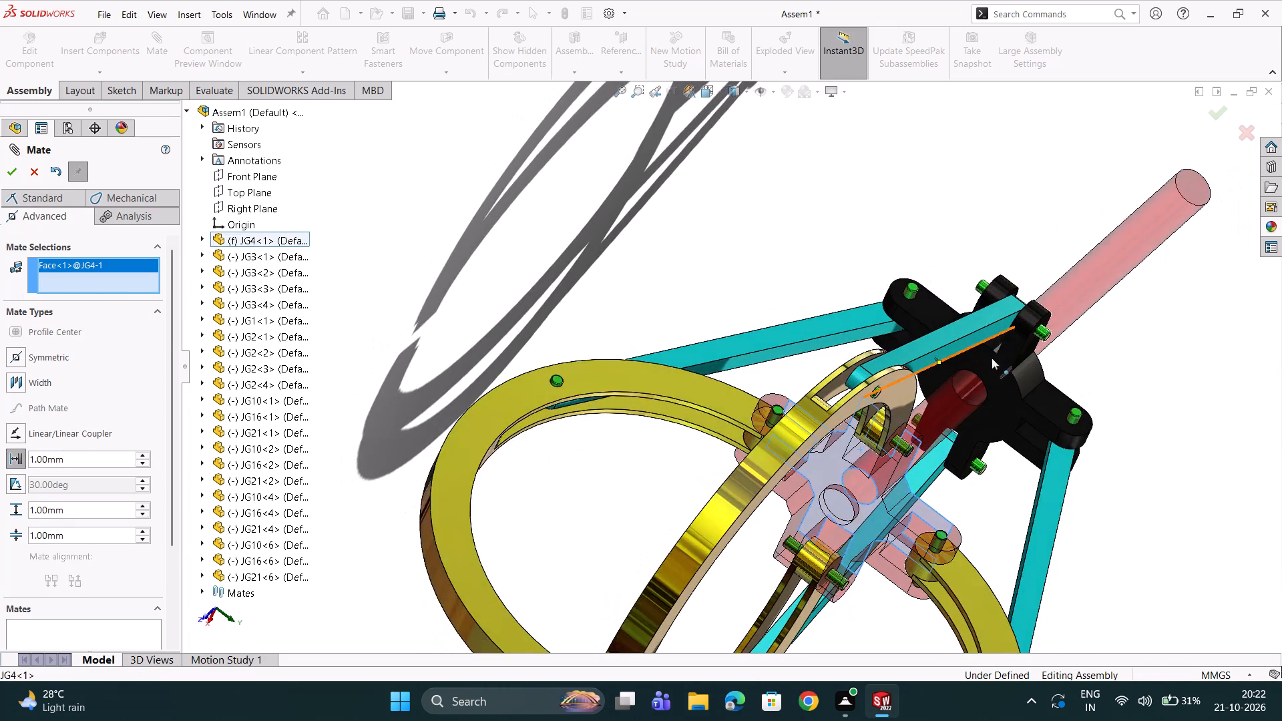
scroll(992, 360, down, 2)
click(983, 381)
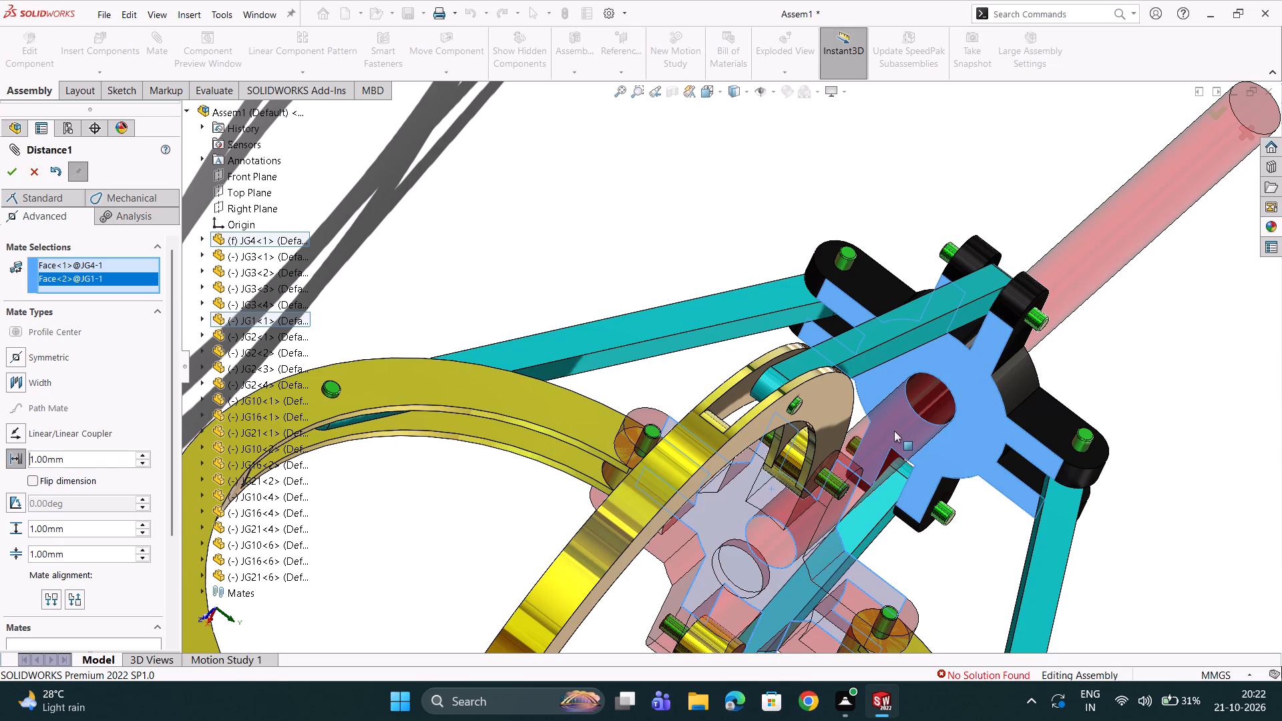
Try mate distances of 50, 100 and 110 mm, and settle on a distance of 120 mm between the hubs.
double_click(84, 461)
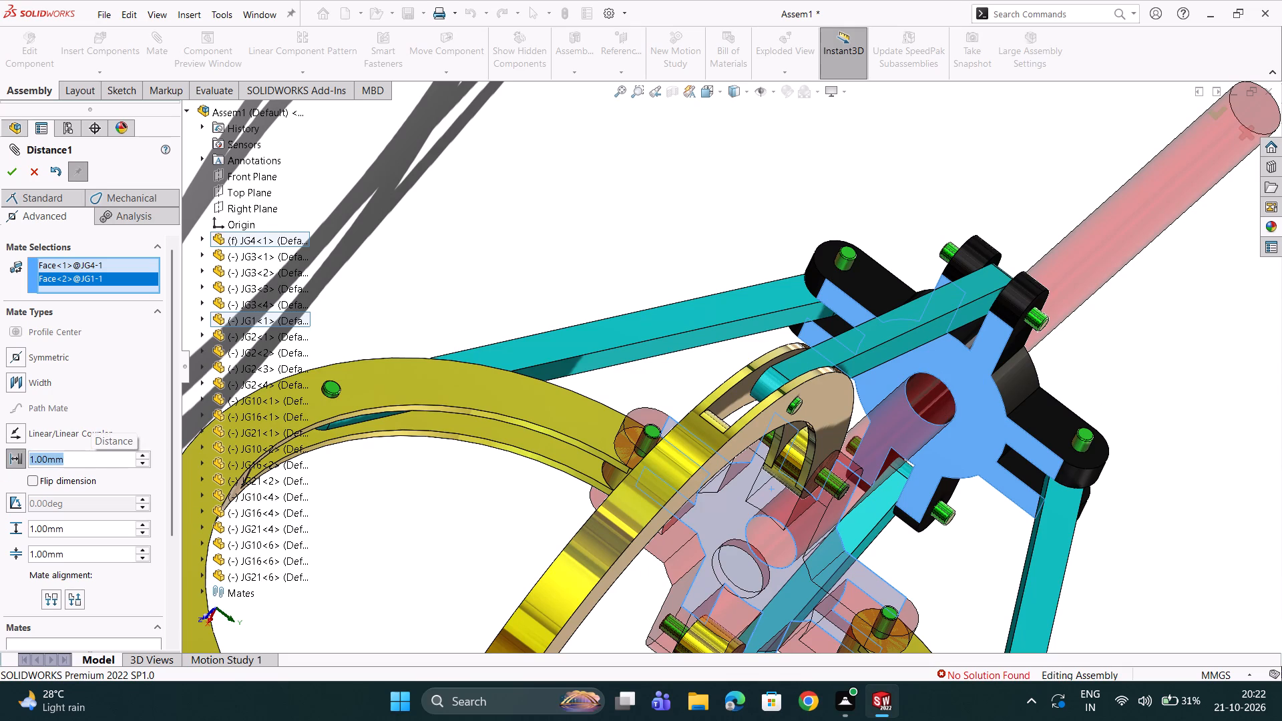
text(50)
key(Return)
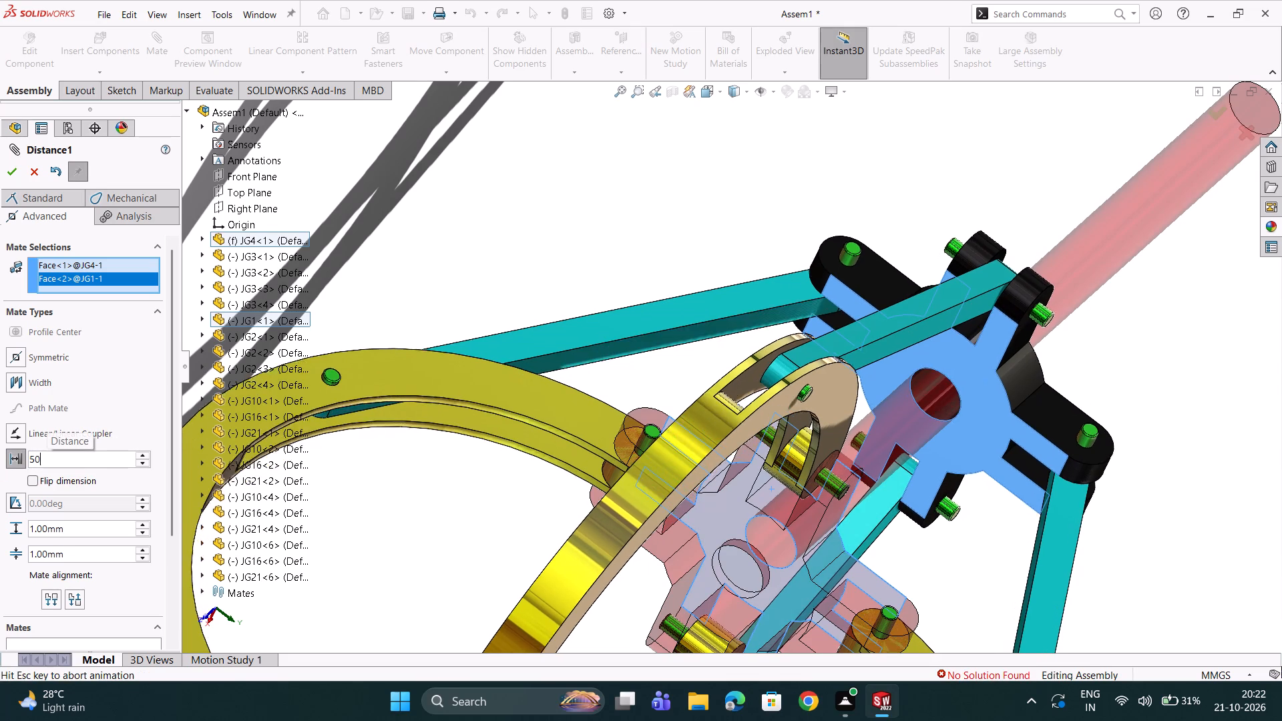
text(100)
key(Return)
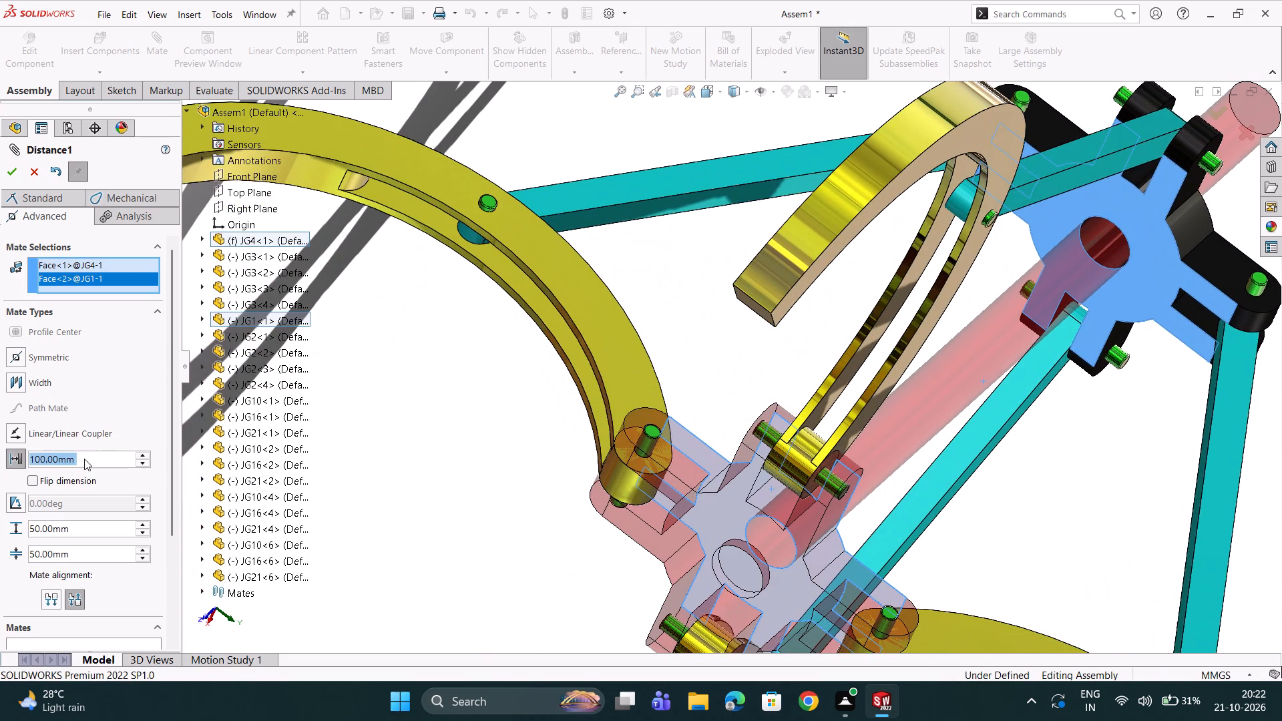
scroll(489, 554, up, 3)
scroll(590, 509, up, 1)
middle_drag(590, 509, 525, 534)
scroll(525, 535, up, 2)
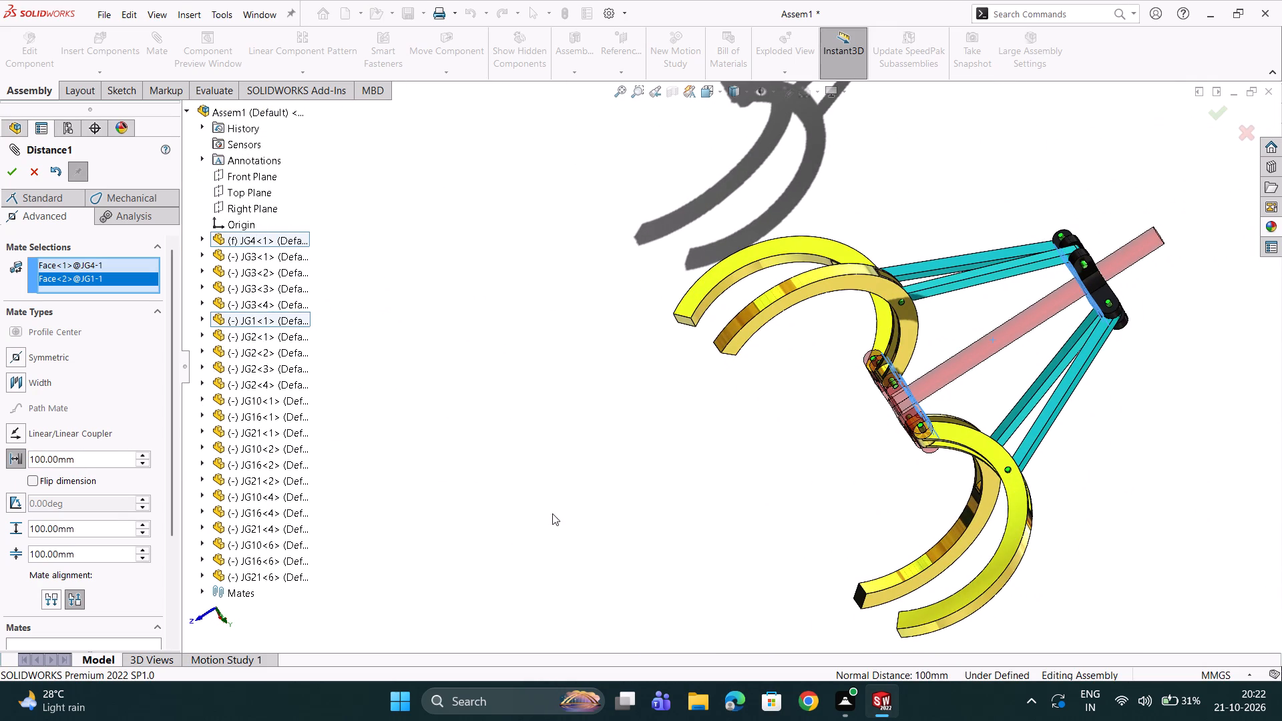
double_click(106, 455)
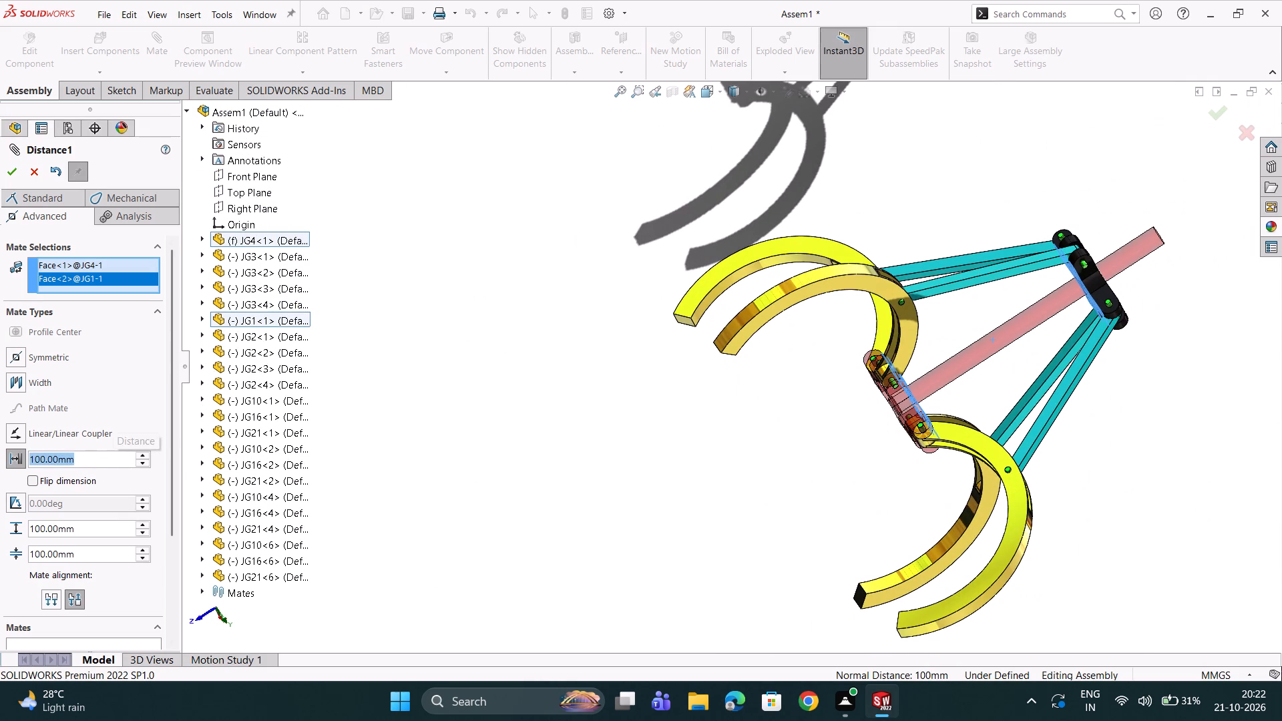
text(110)
key(Return)
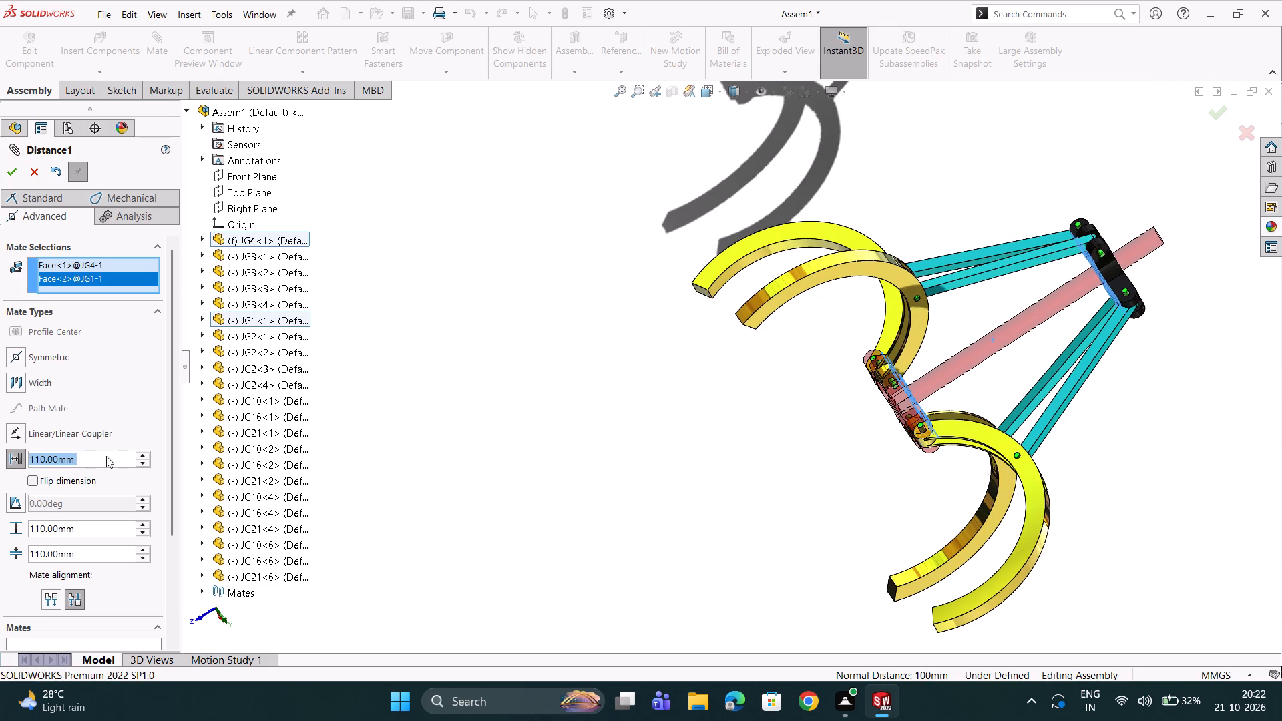
text(120)
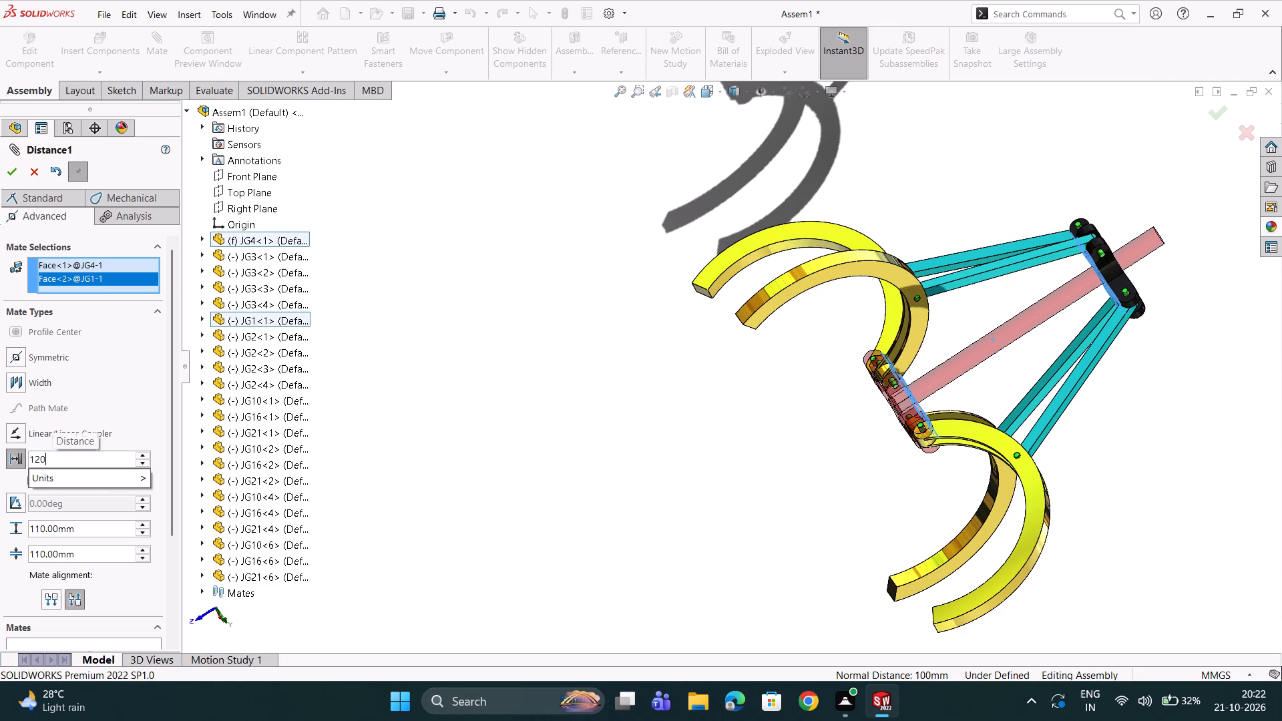
key(Return)
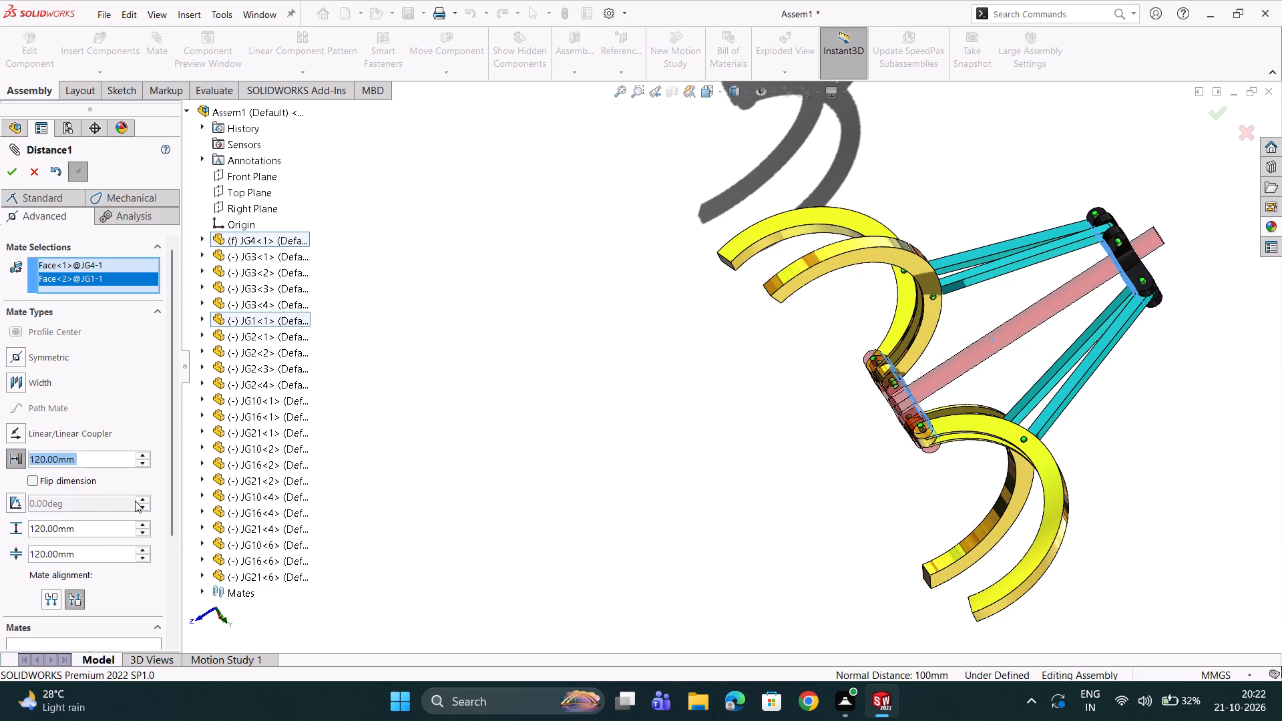
Set the distance mate's minimum value to 50 mm, accept the limit mate, and end mating.
double_click(85, 555)
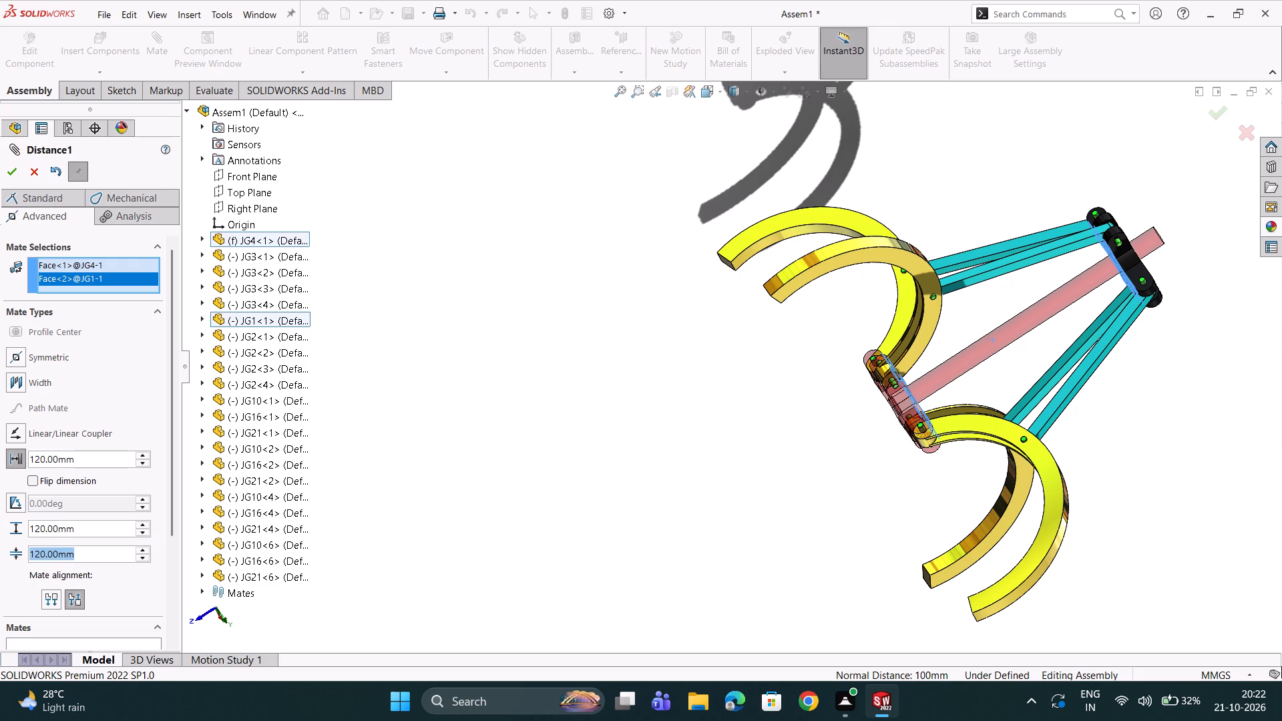
text(50)
key(Return)
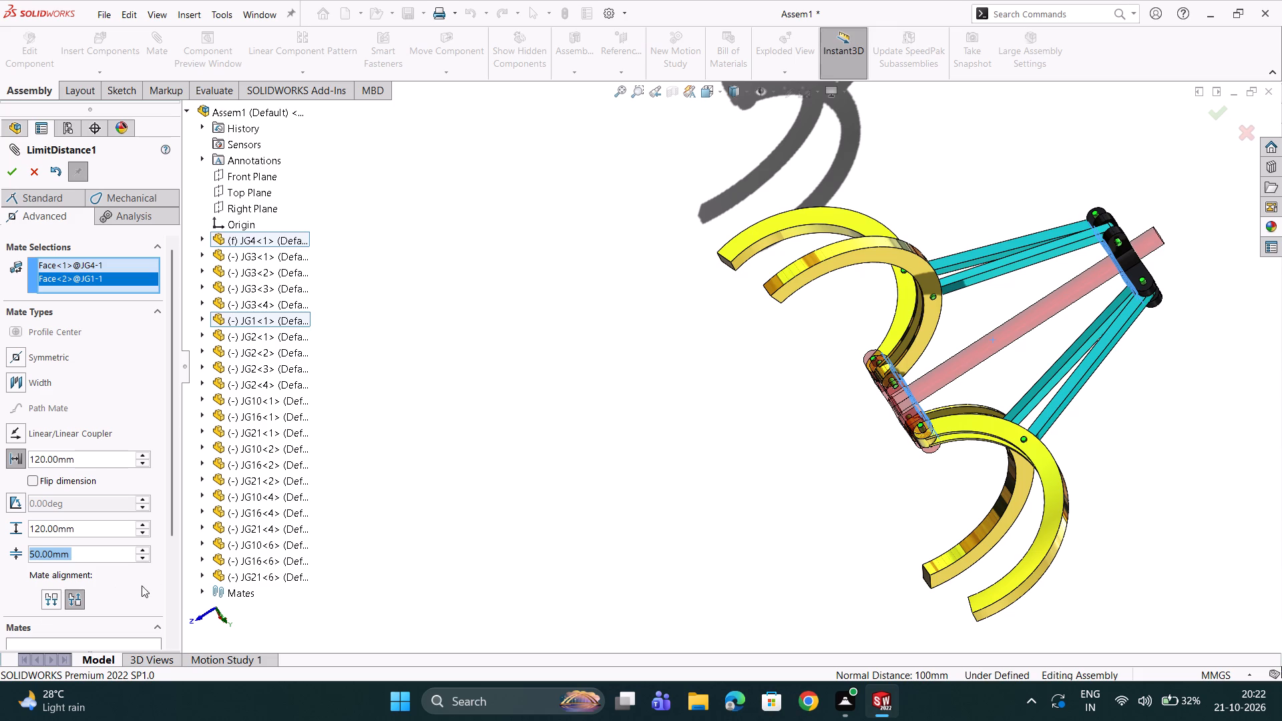
double_click(5, 172)
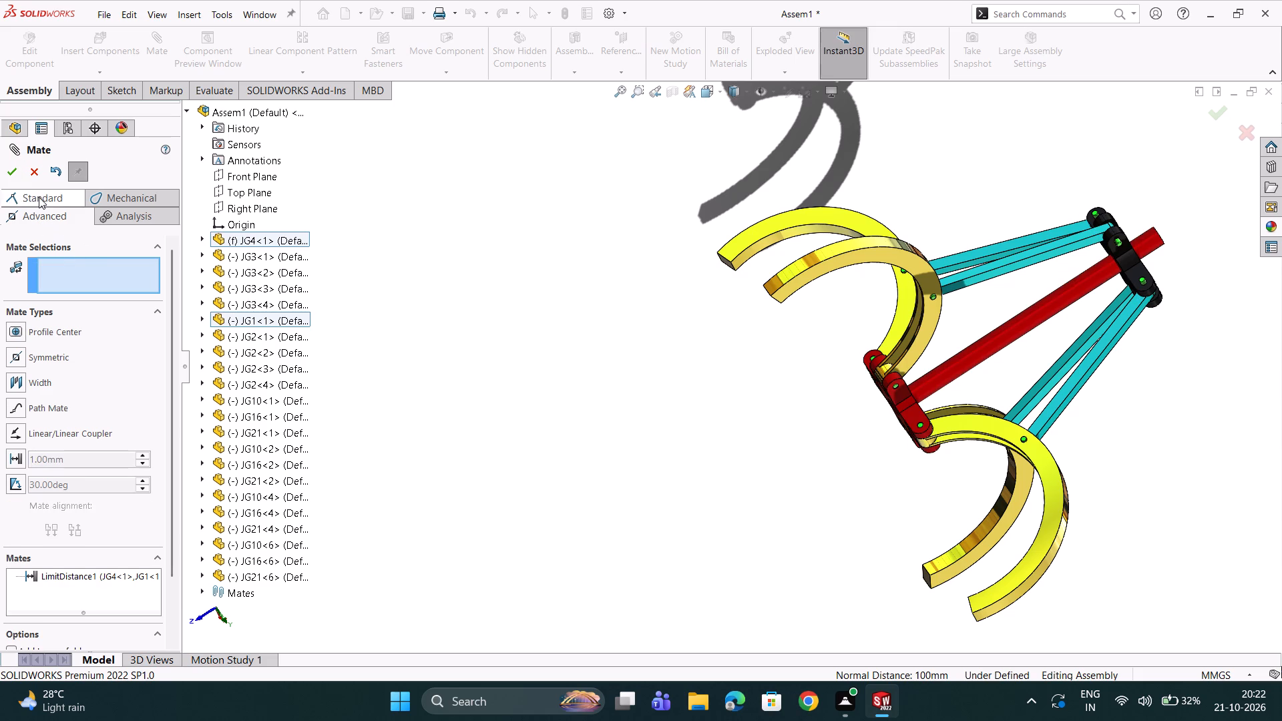
scroll(827, 278, up, 1)
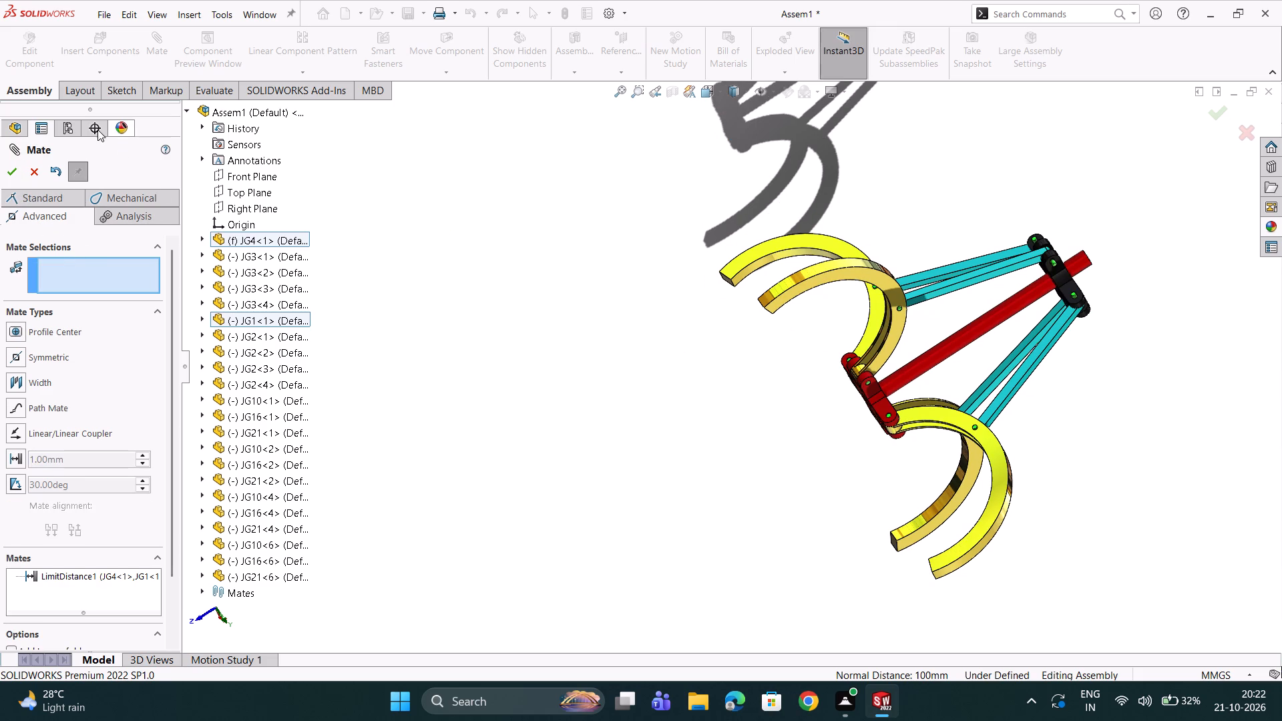
click(37, 172)
In Motion Study 1, start a linear motor and place it on the JG1 hub's flat face that faces JG4.
scroll(591, 358, up, 3)
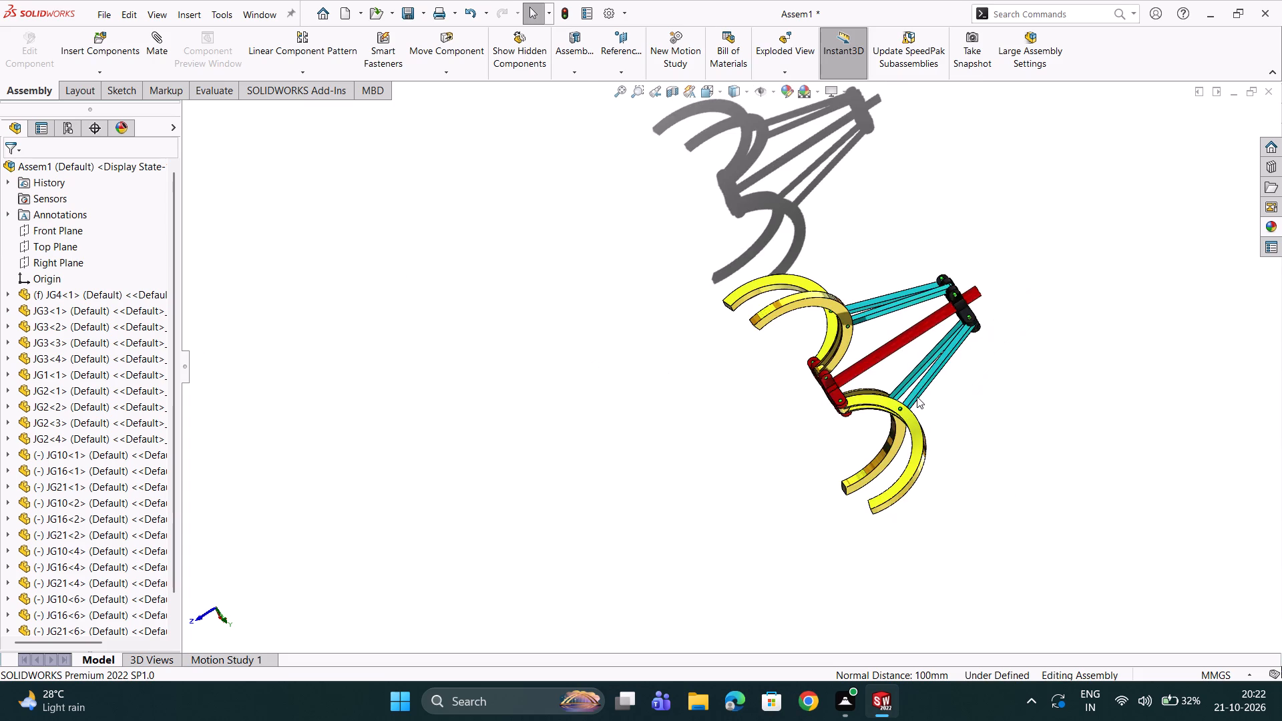
scroll(917, 397, down, 2)
scroll(522, 572, up, 2)
middle_drag(590, 500, 489, 405)
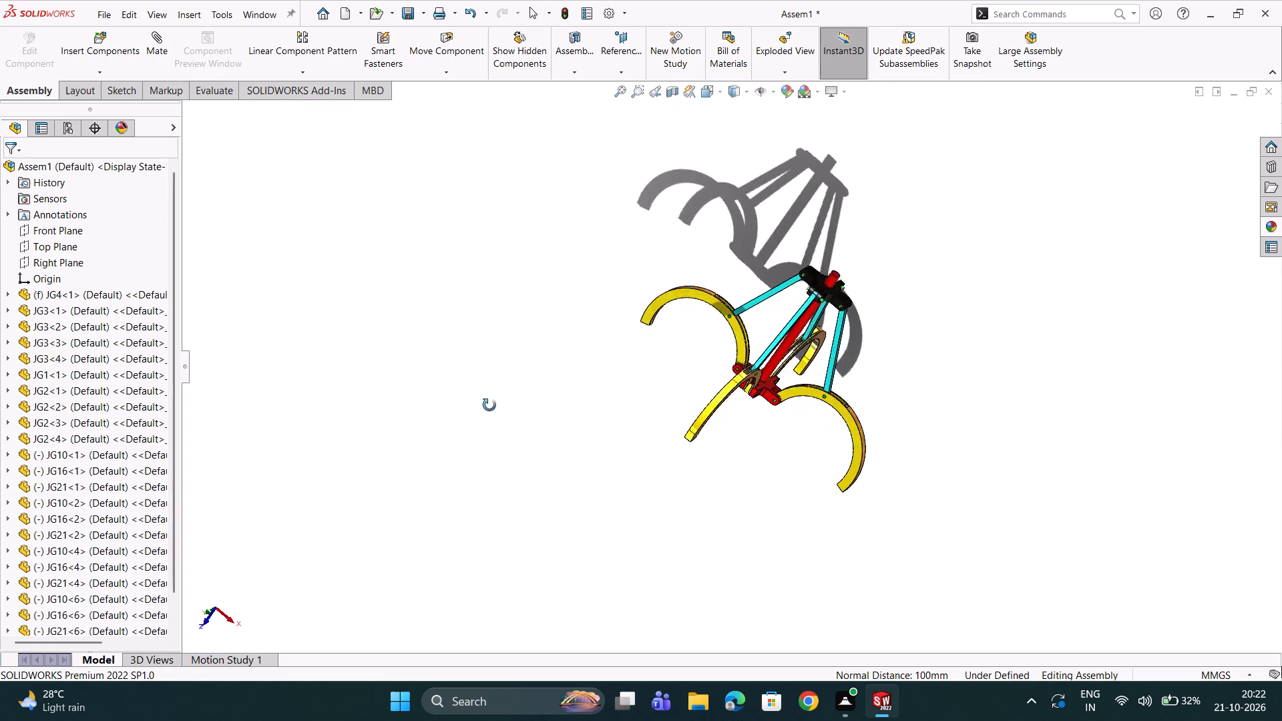
middle_drag(489, 405, 480, 377)
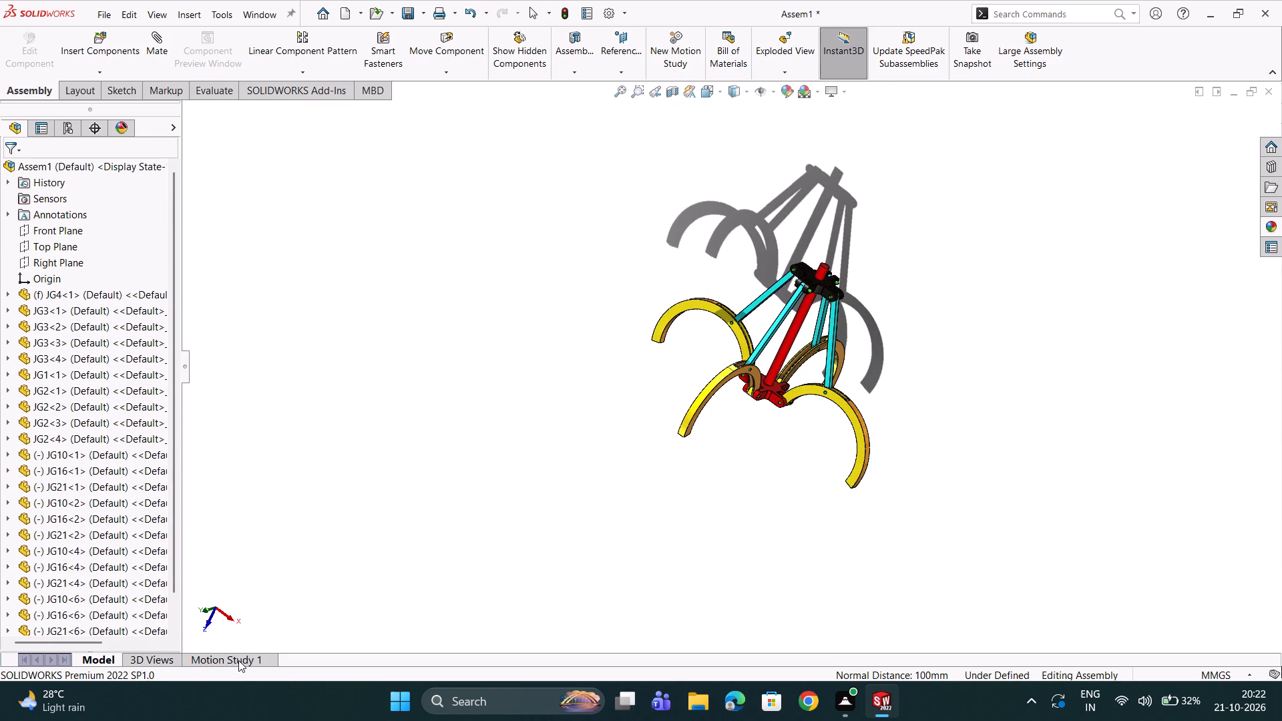
click(238, 660)
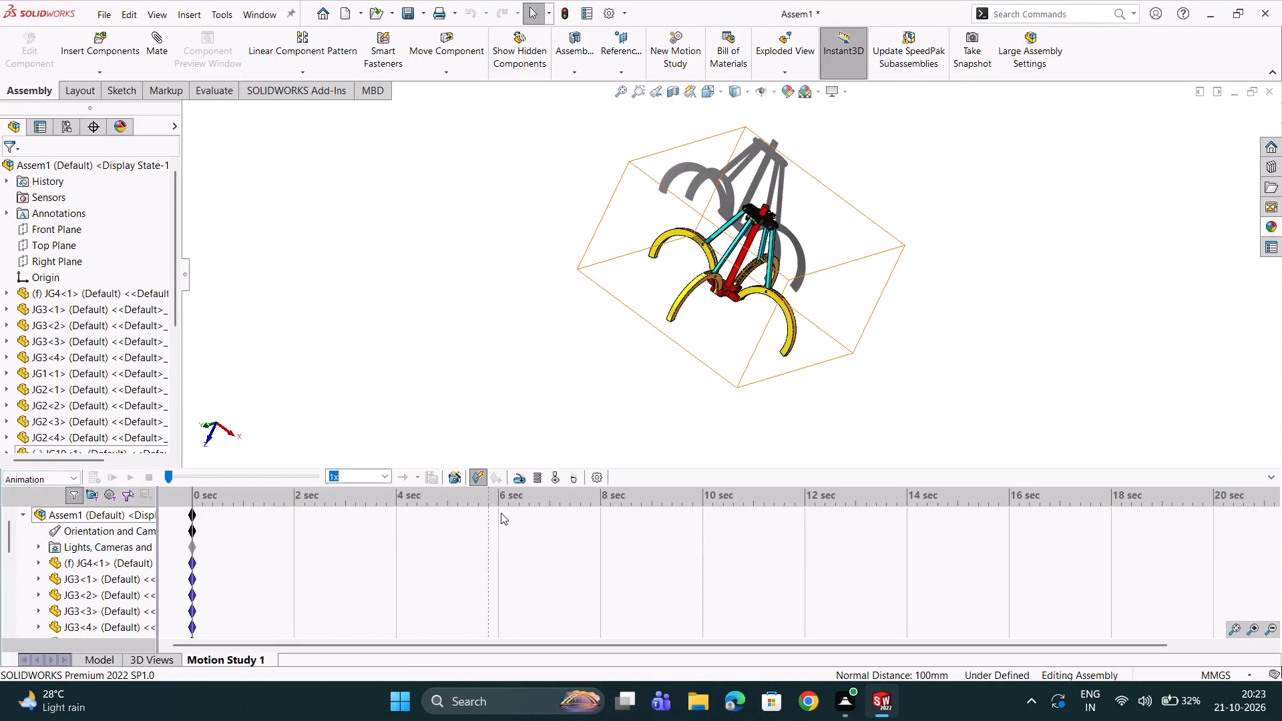
click(521, 479)
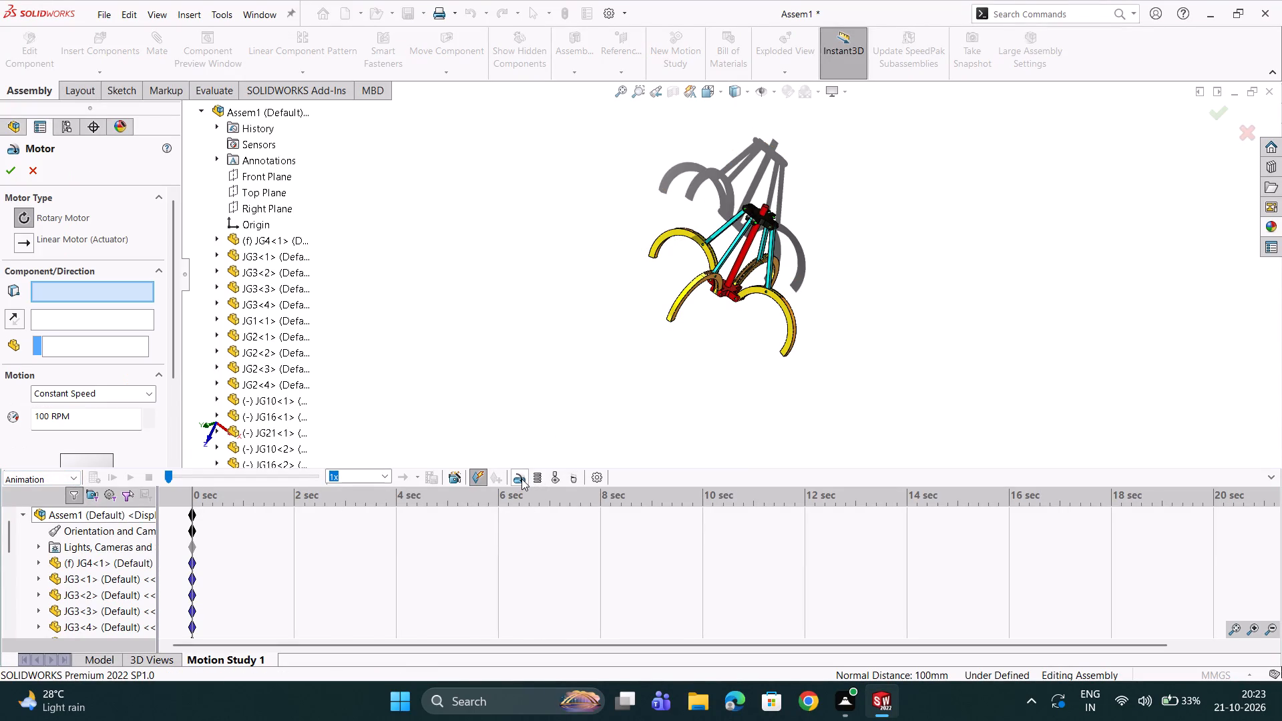
click(20, 240)
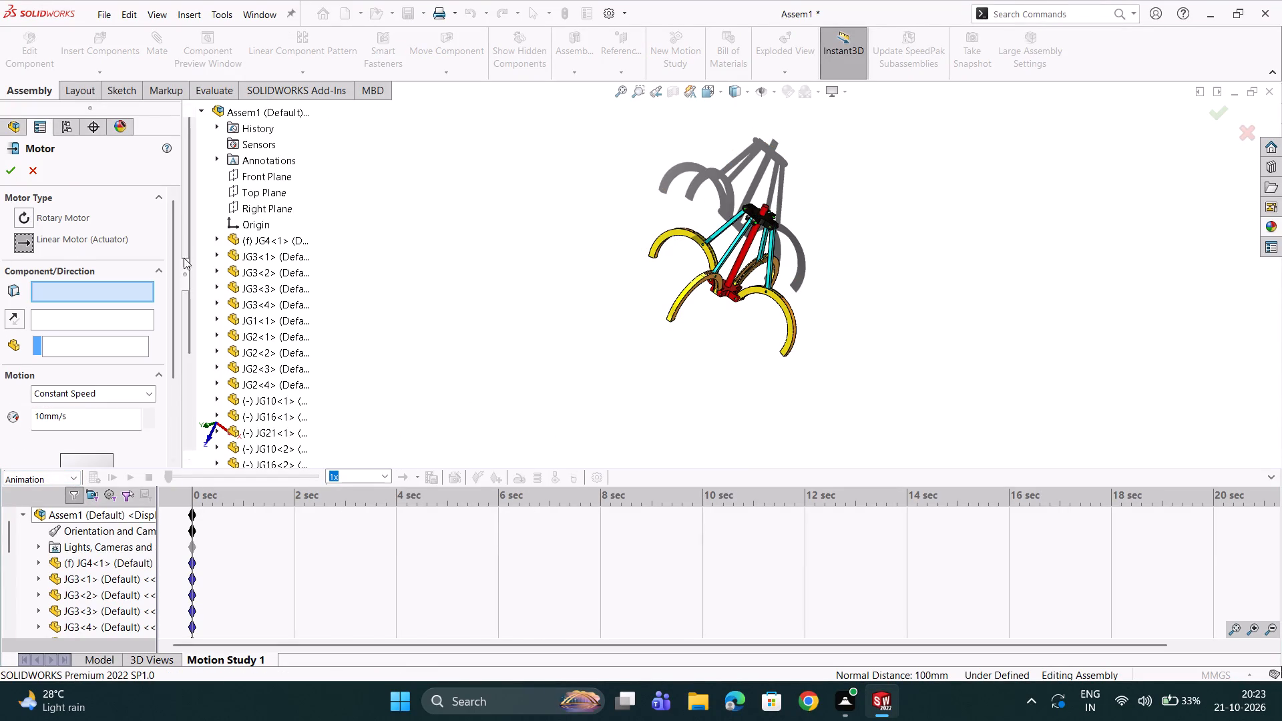
scroll(505, 259, down, 1)
scroll(610, 270, down, 2)
middle_drag(722, 249, 767, 232)
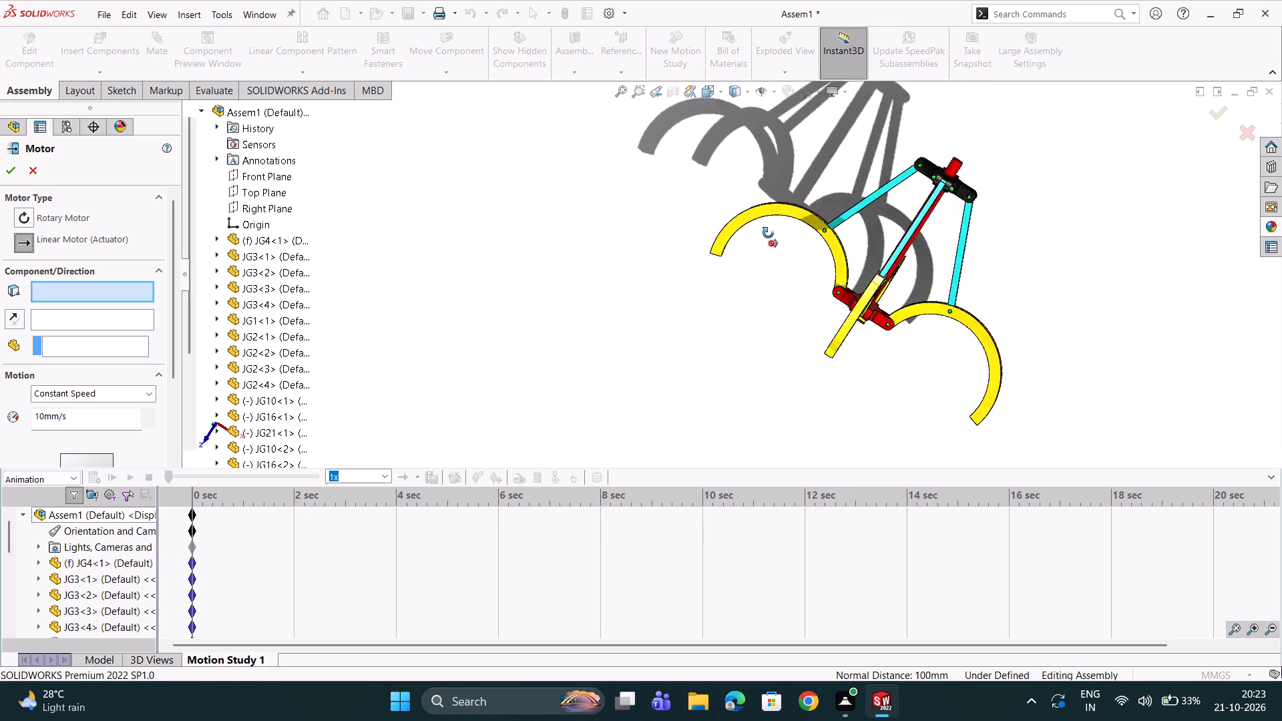
middle_drag(767, 232, 868, 211)
scroll(869, 186, down, 5)
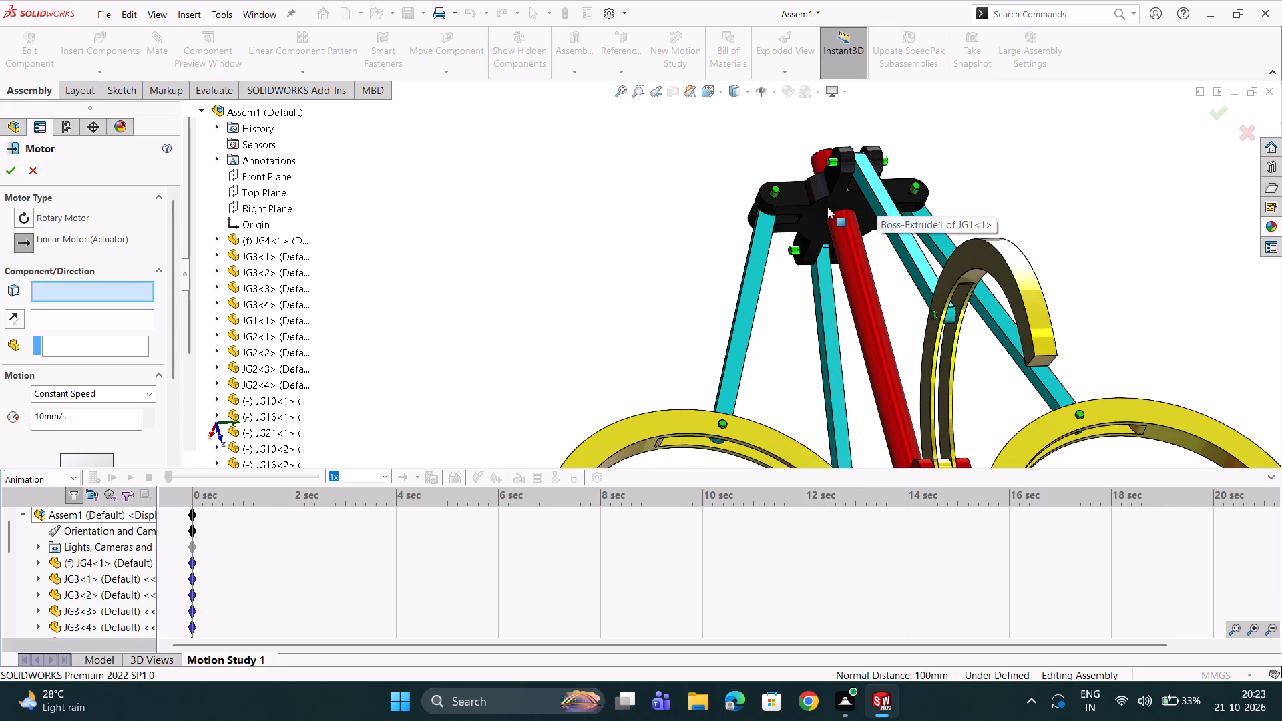
double_click(819, 212)
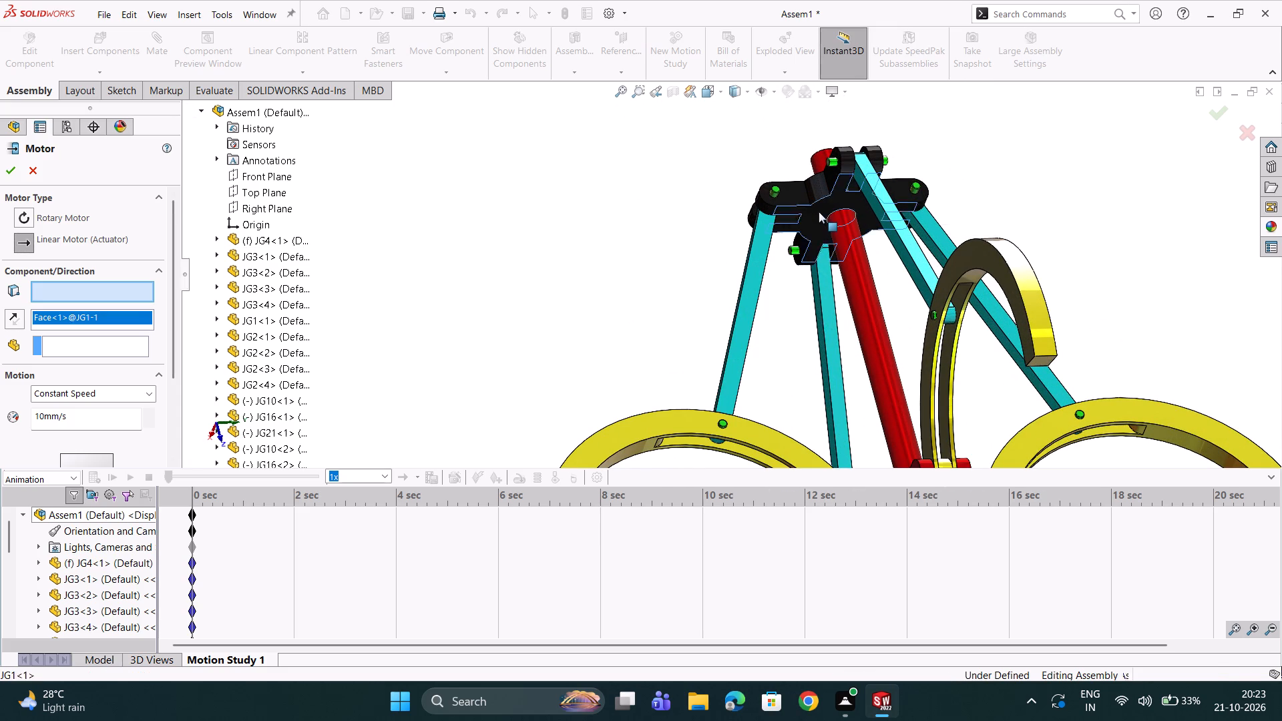
Try the linear motor's reversed direction, restore it to point from JG1 toward JG4, and accept it at a constant 10 mm/s.
scroll(796, 288, up, 5)
middle_drag(796, 317, 787, 381)
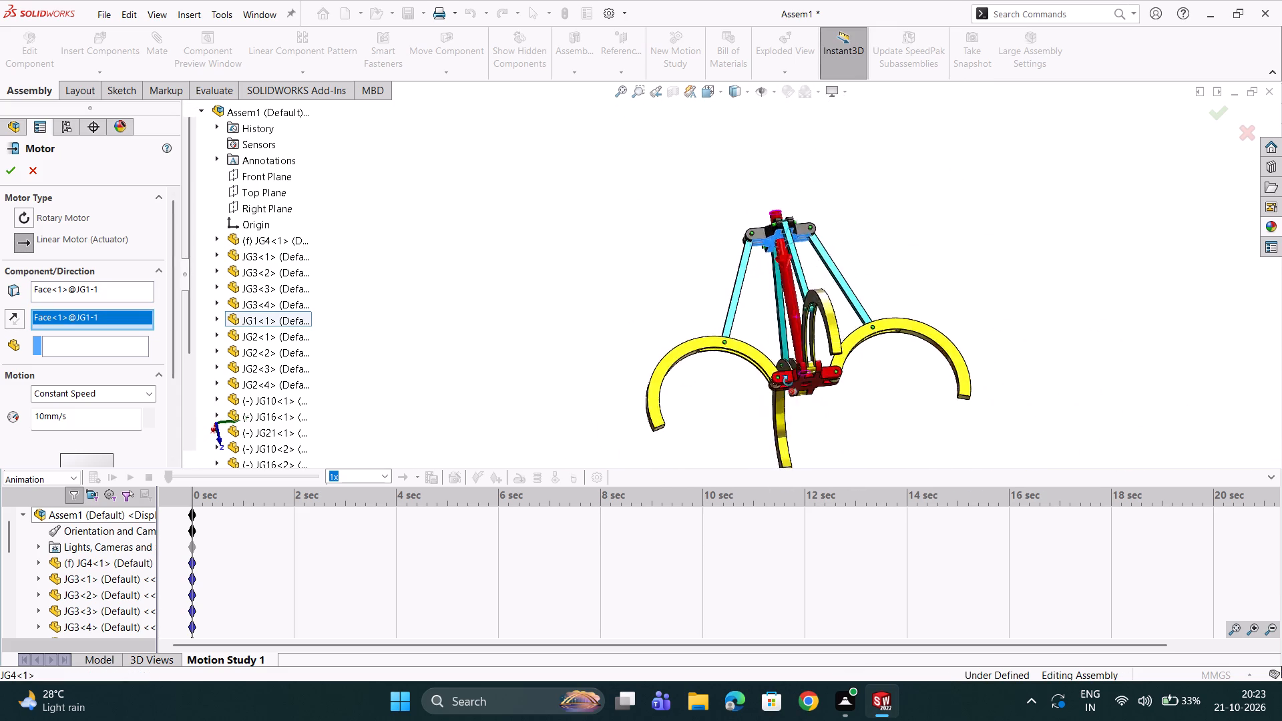
middle_drag(787, 381, 668, 491)
scroll(622, 429, up, 2)
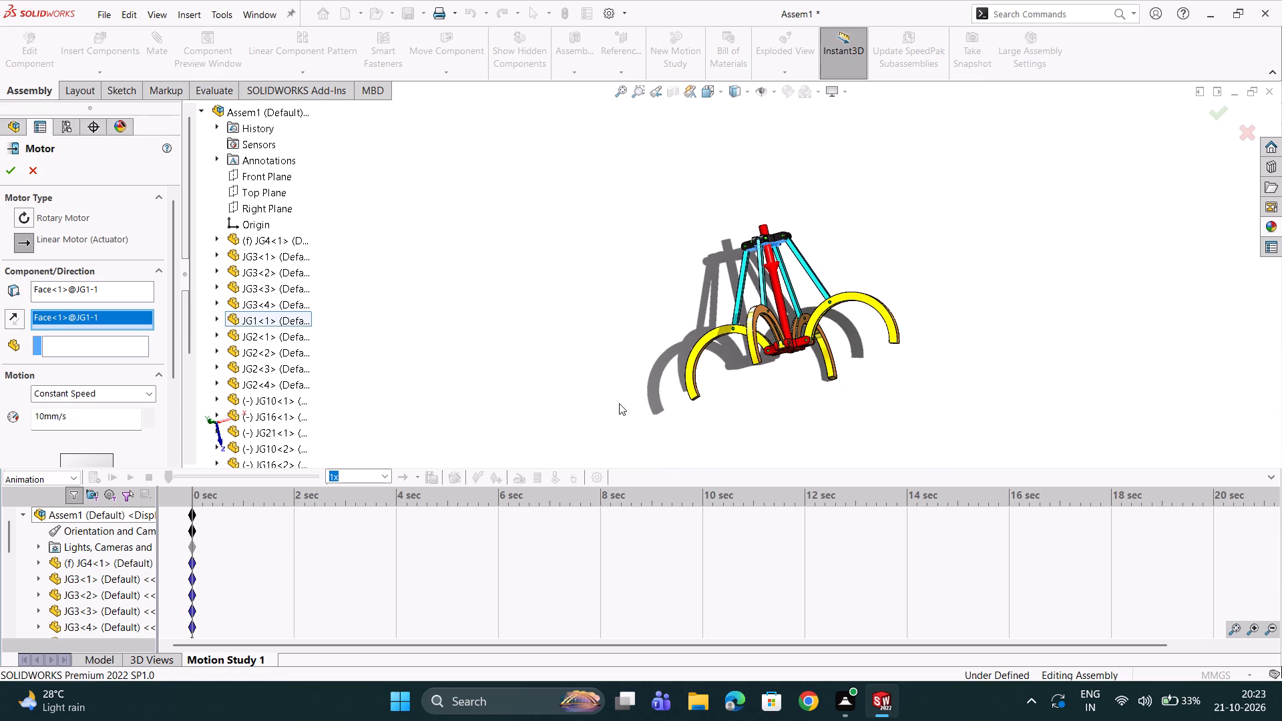
click(62, 412)
triple_click(77, 416)
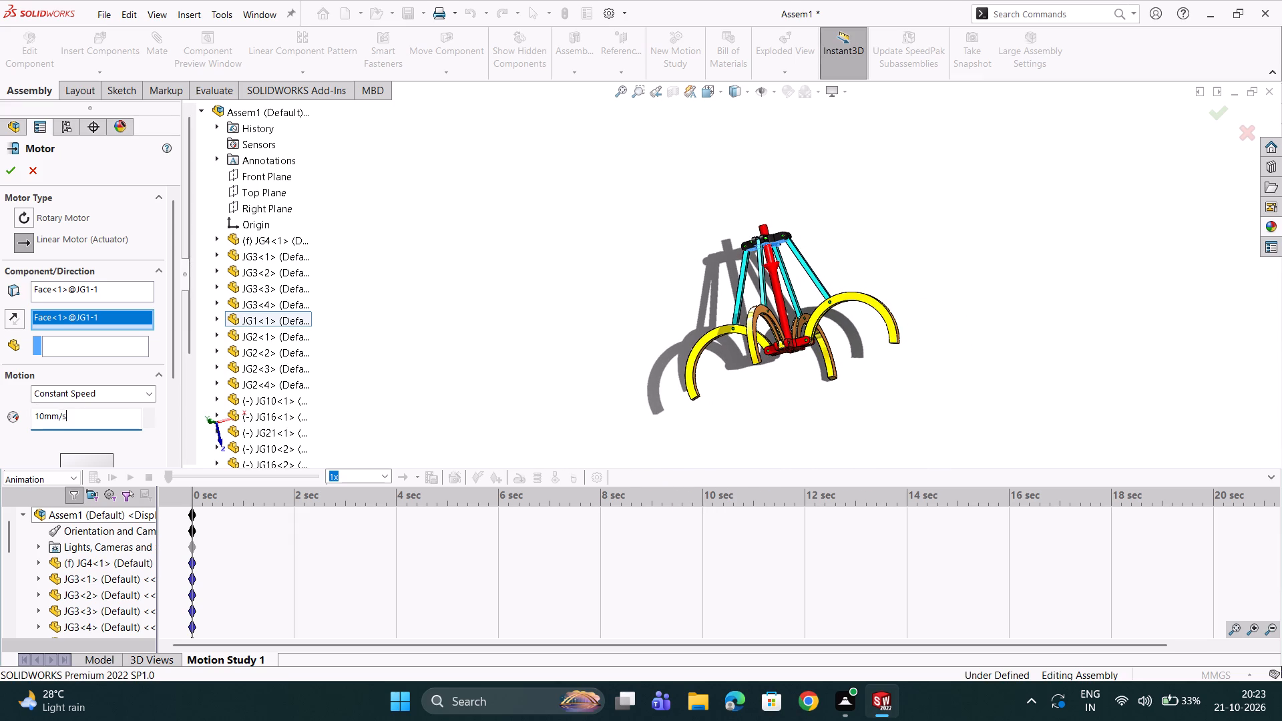
click(77, 417)
scroll(60, 419, up, 3)
scroll(580, 426, up, 2)
middle_drag(701, 398, 547, 433)
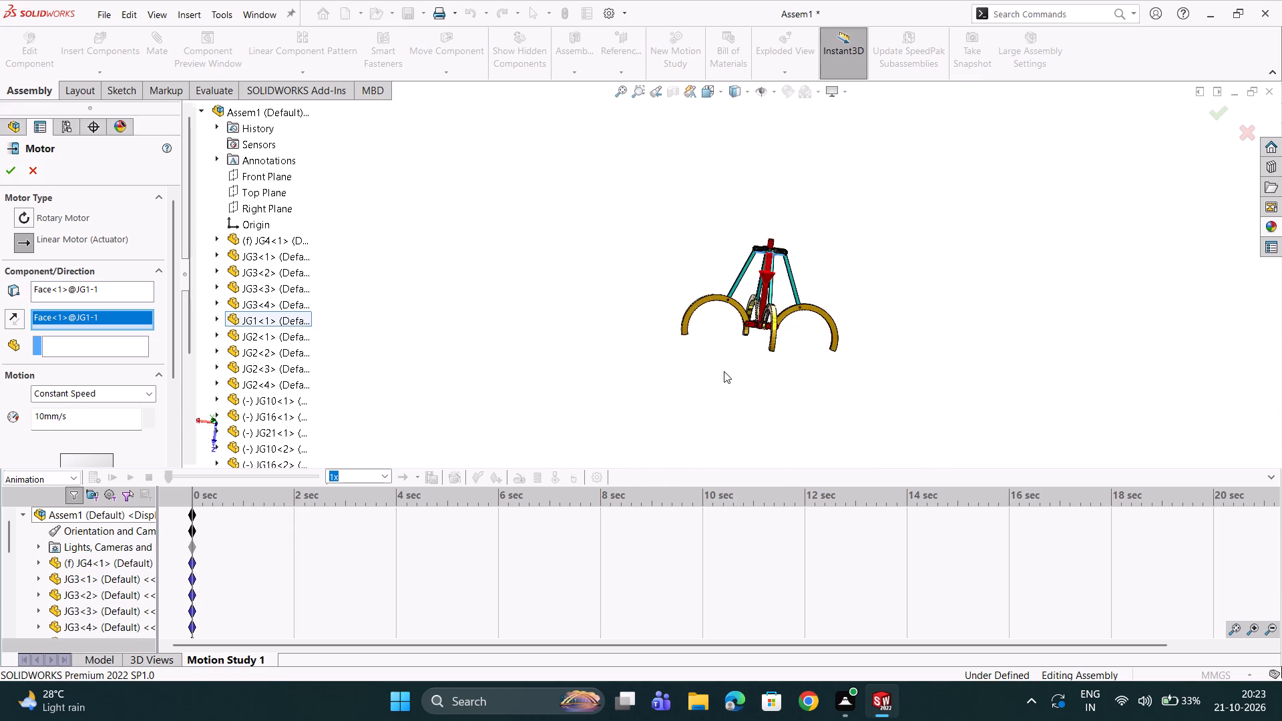
scroll(724, 372, down, 3)
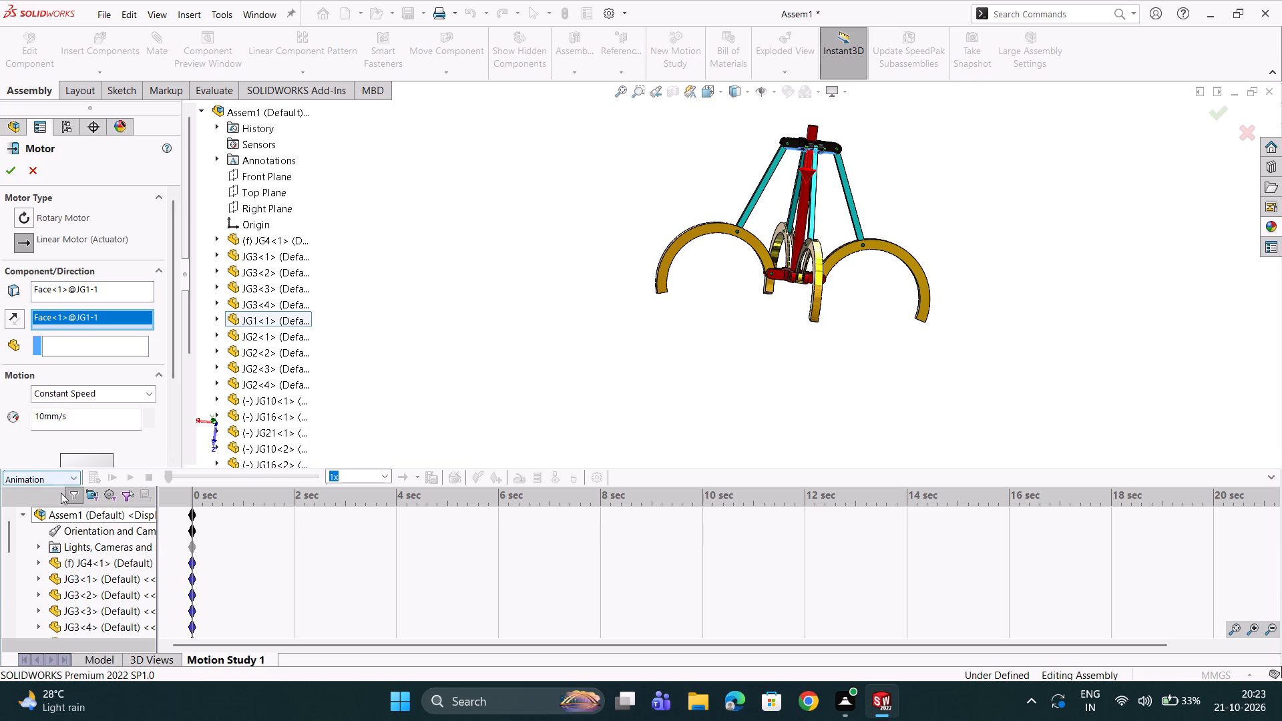
double_click(10, 318)
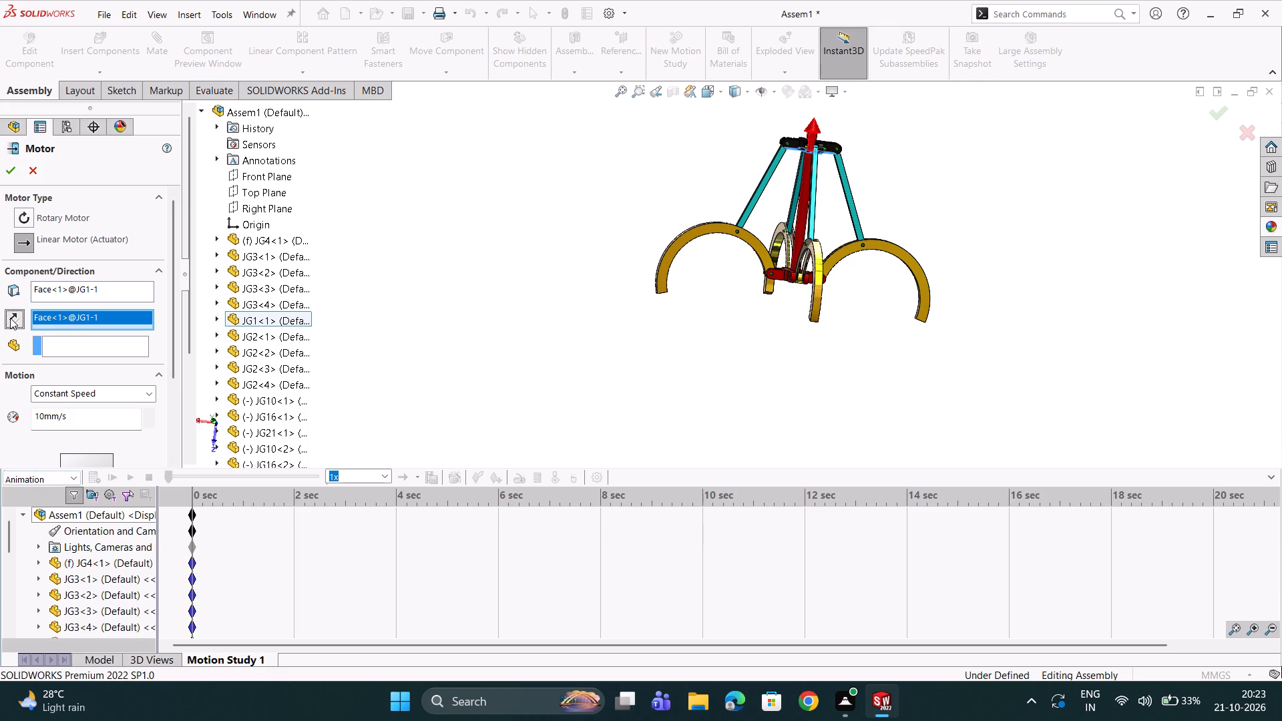
click(10, 318)
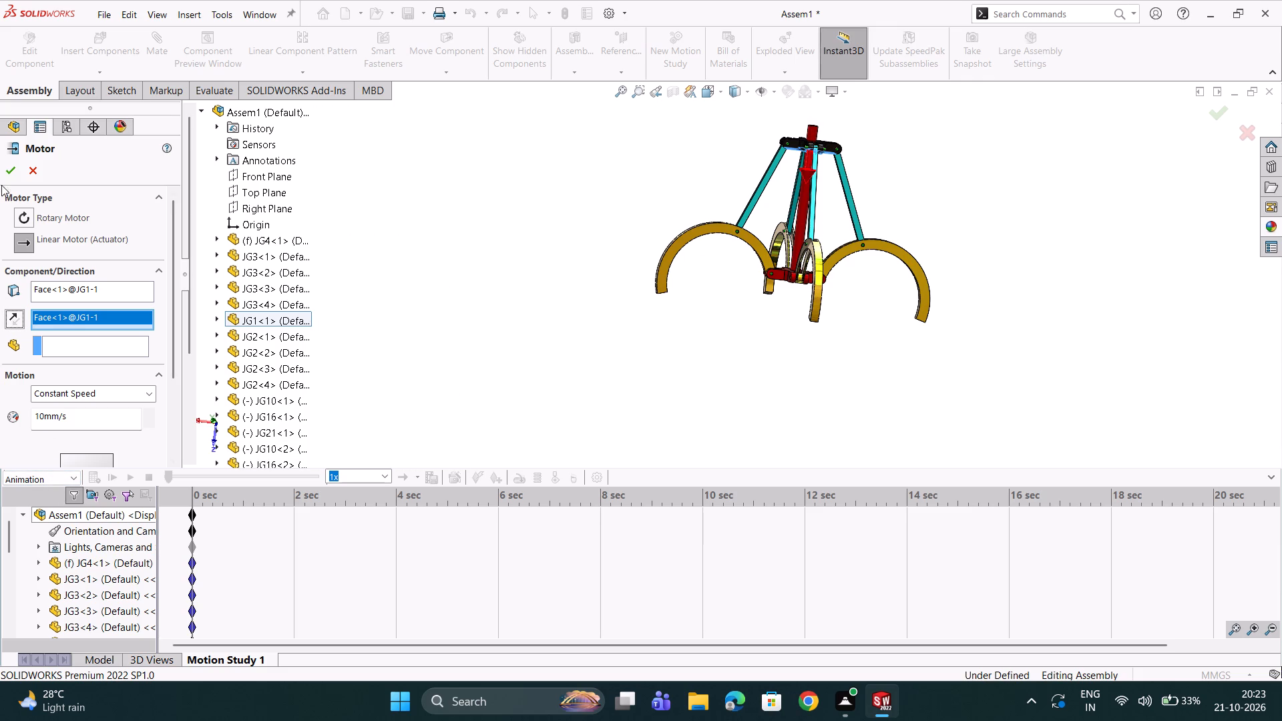
click(10, 166)
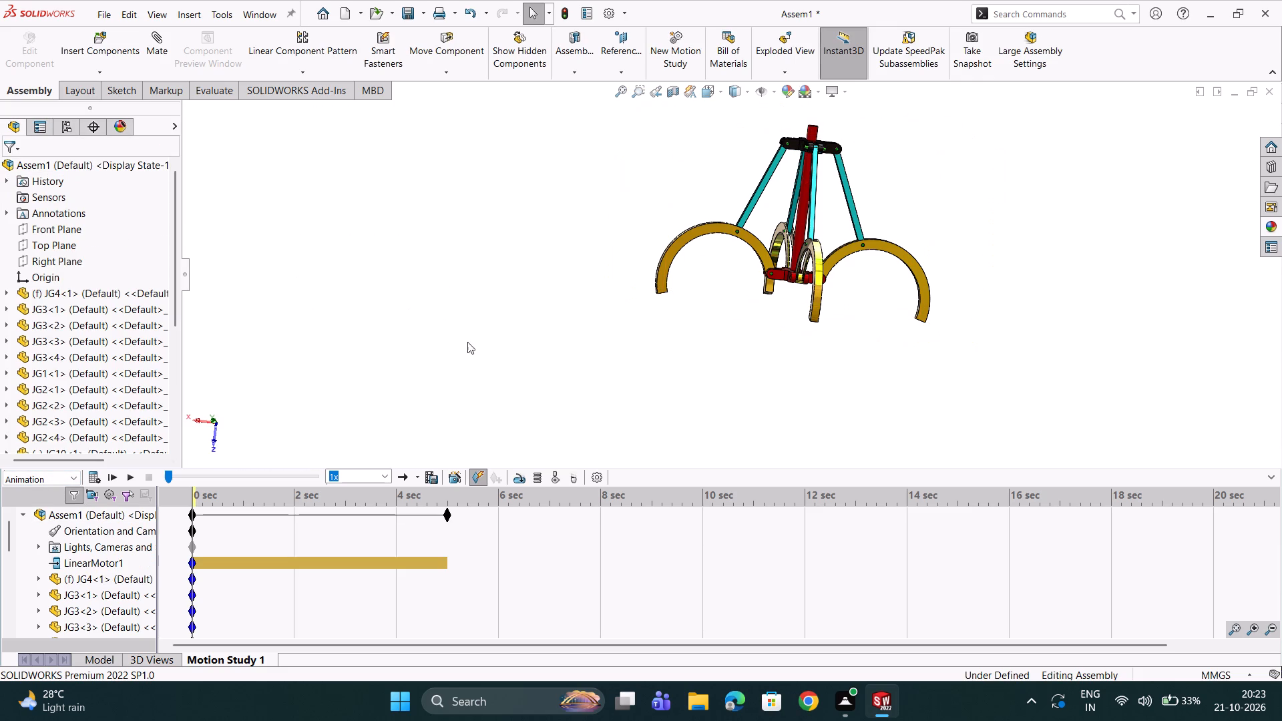
Extend the end of Motion Study 1's timeline to 10 seconds.
drag(445, 516, 477, 517)
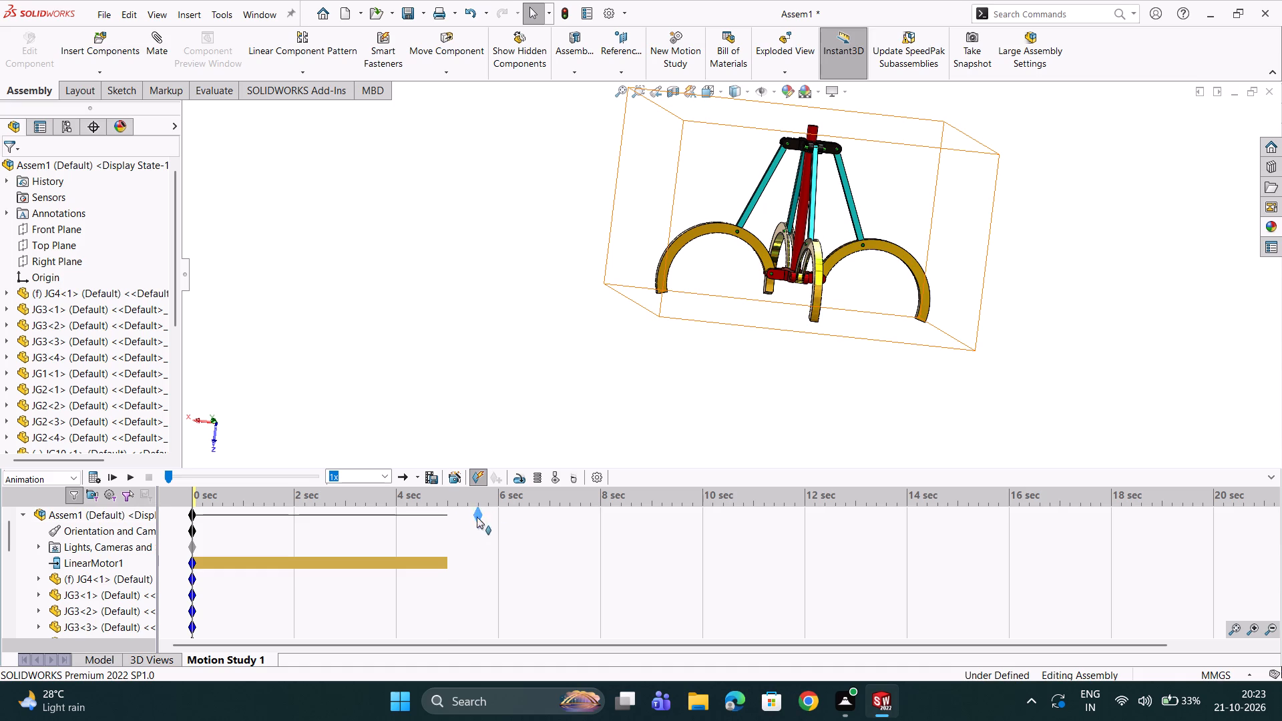
drag(477, 517, 702, 545)
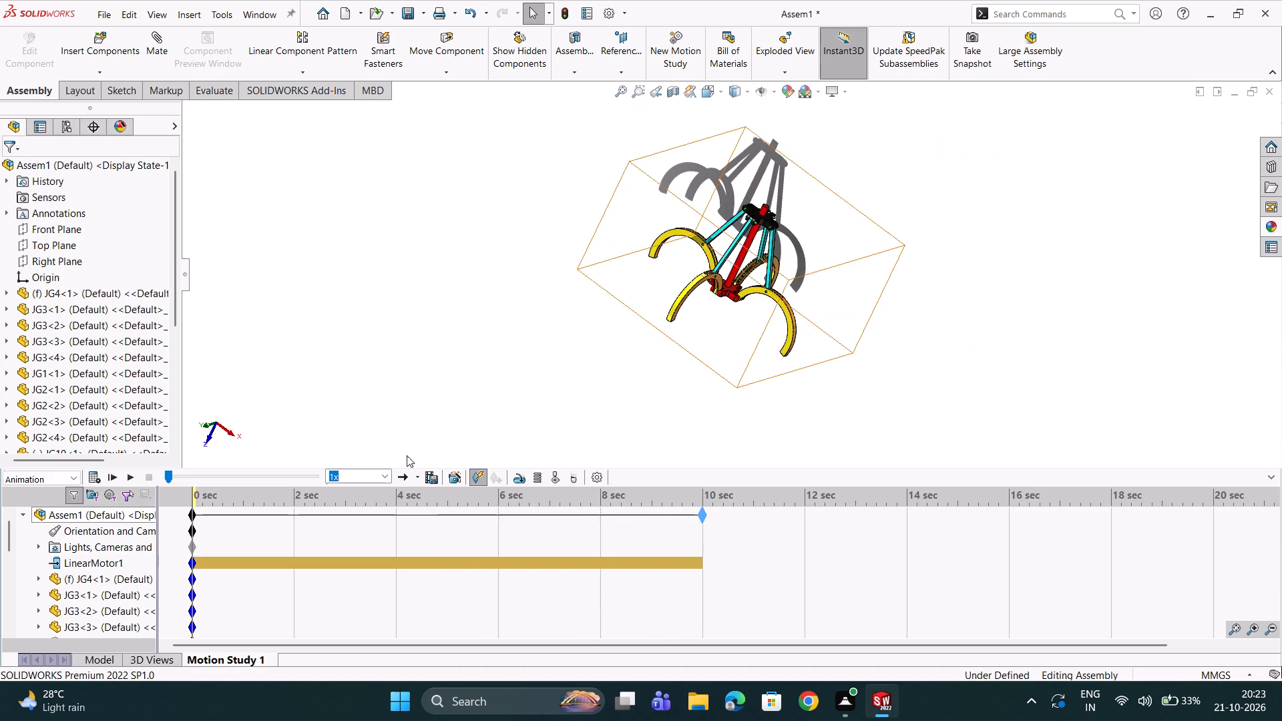
Play the 10-second motion study from the start and watch the gripper arms move.
scroll(168, 463, down, 2)
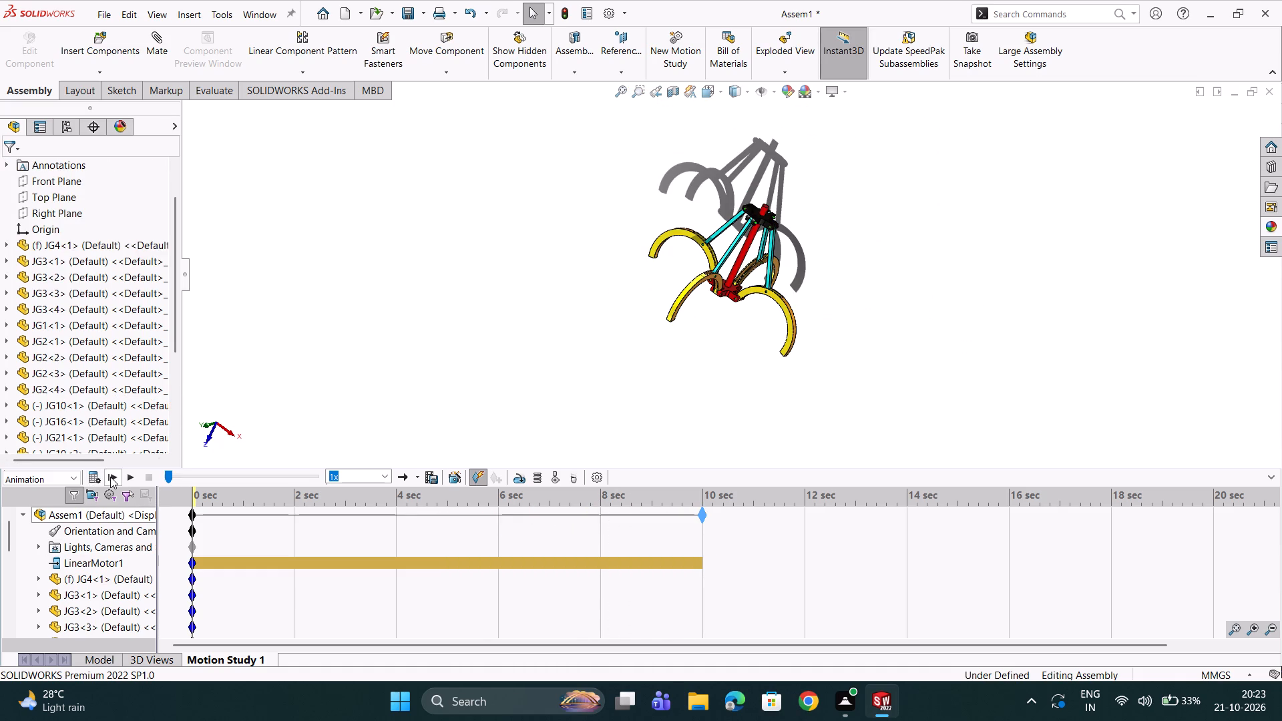
click(110, 477)
scroll(506, 361, up, 1)
scroll(518, 356, down, 3)
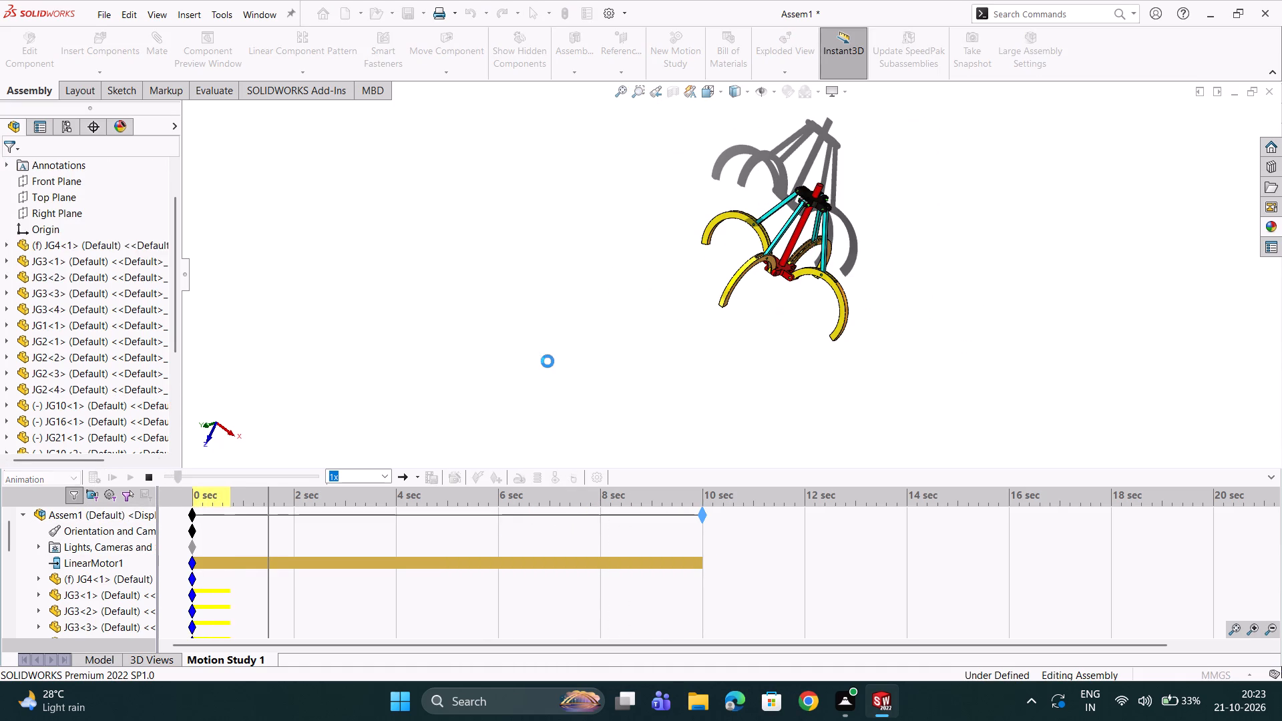
scroll(630, 343, down, 1)
scroll(710, 308, down, 3)
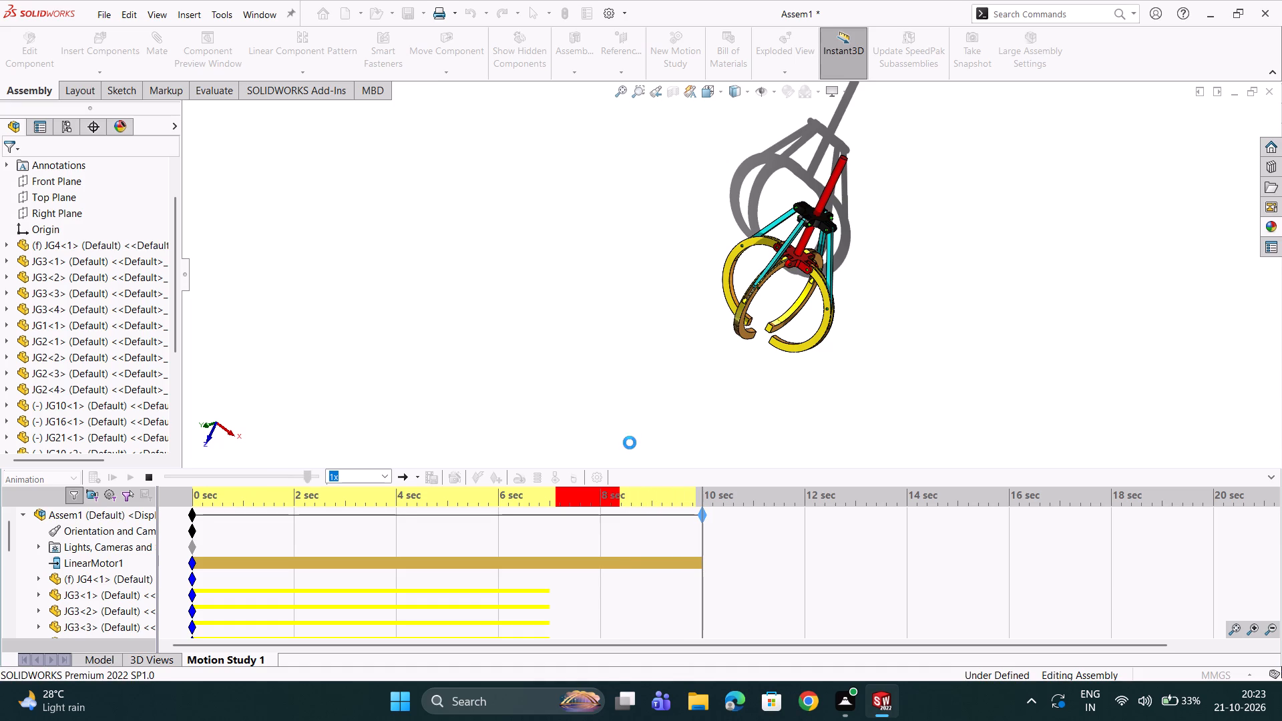
Scrub the study's current time back from 10 seconds to about 7 seconds to inspect the gripper's closed position.
click(704, 503)
drag(704, 503, 689, 497)
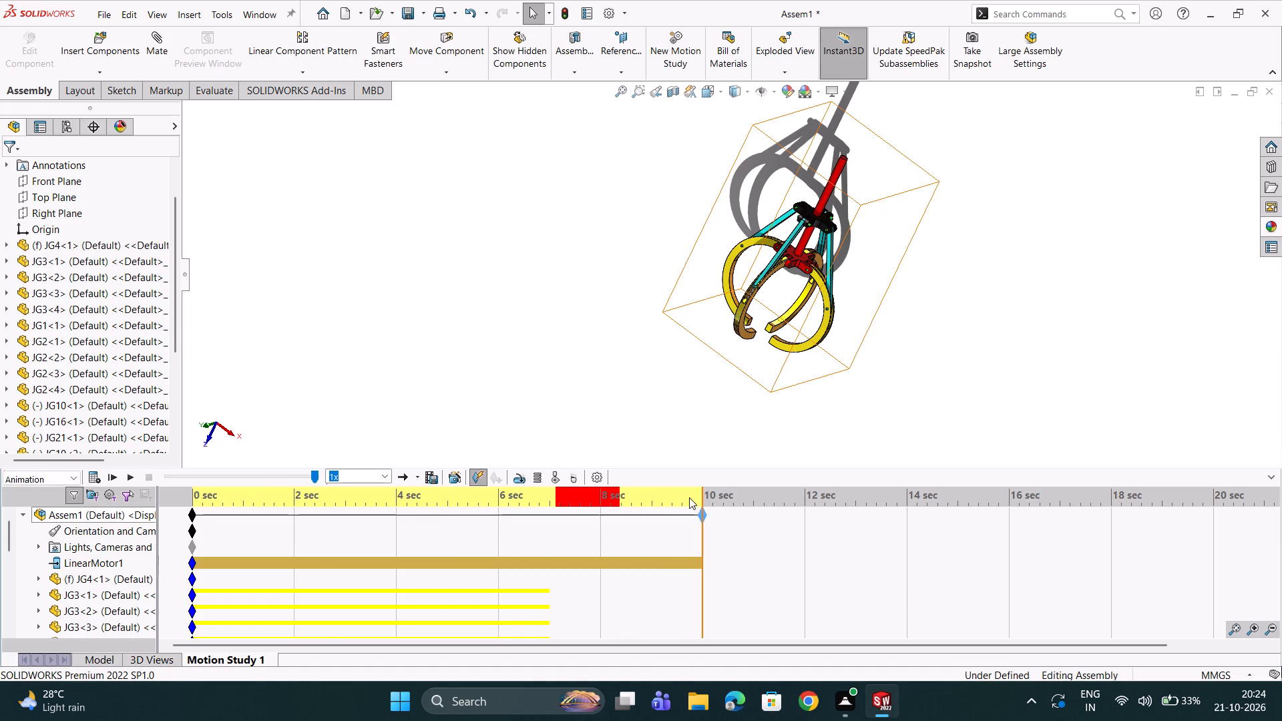
drag(689, 497, 638, 487)
drag(704, 502, 678, 497)
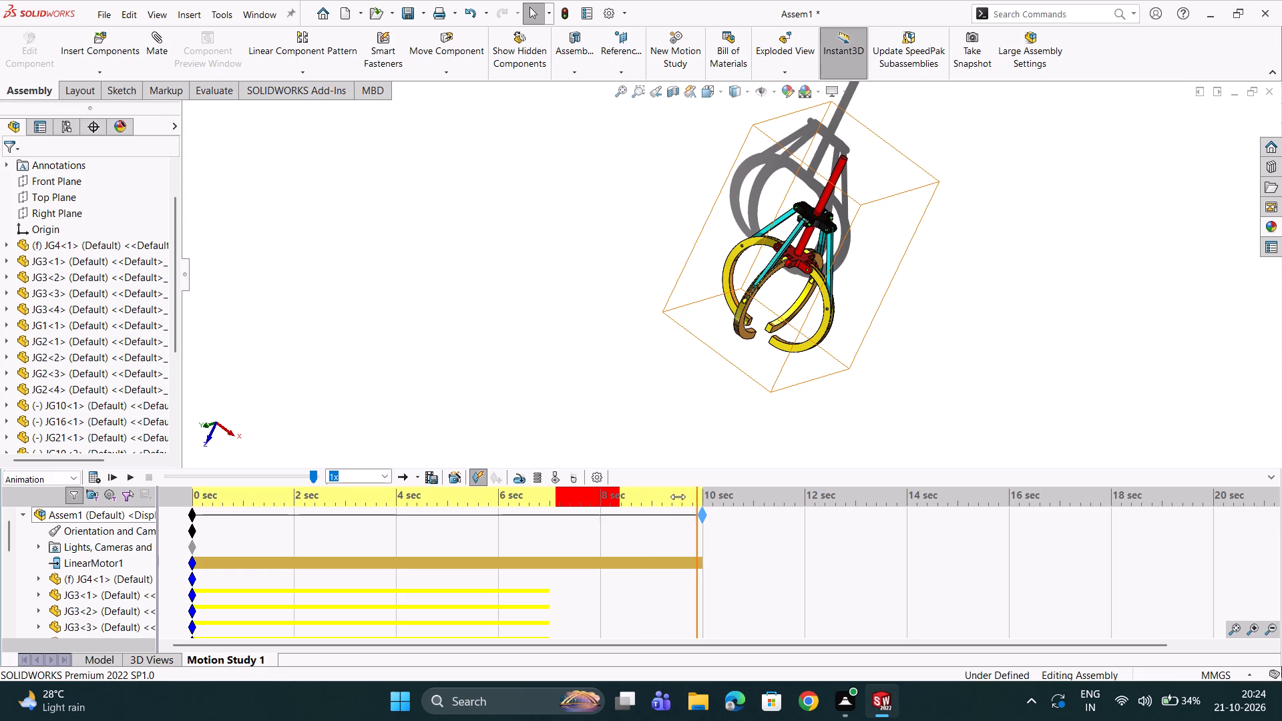
drag(678, 497, 536, 493)
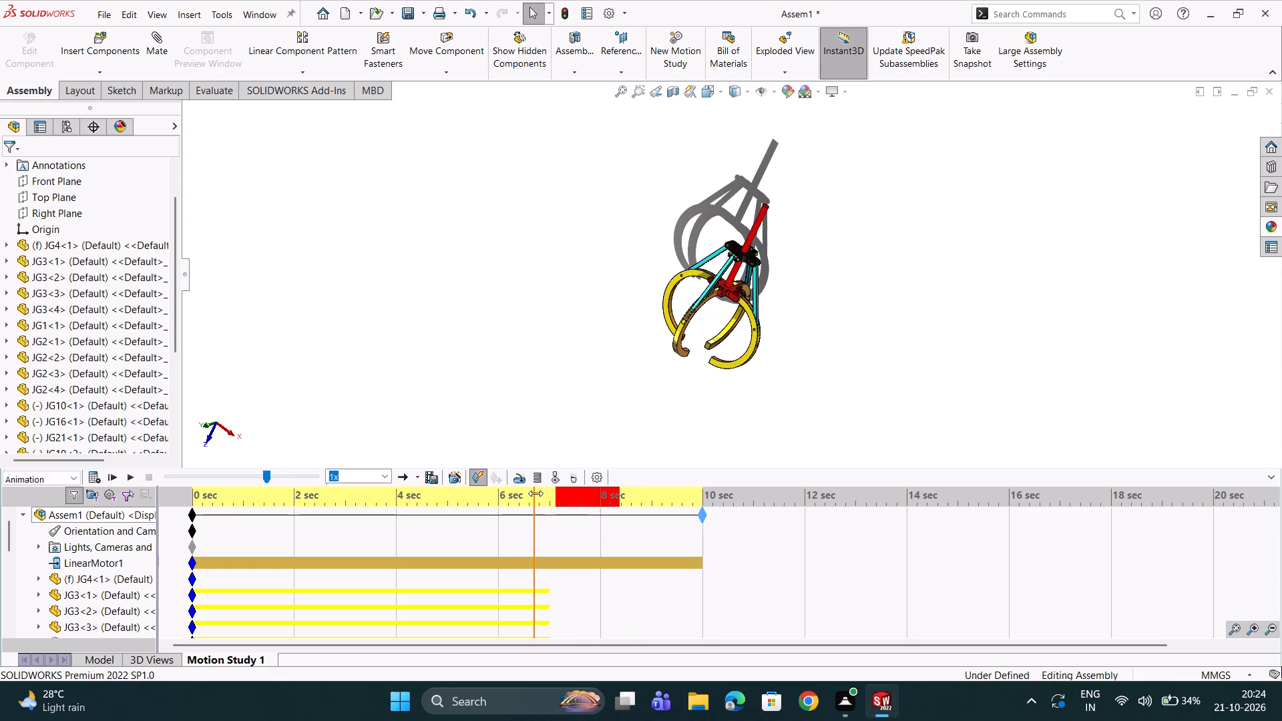
drag(536, 493, 545, 495)
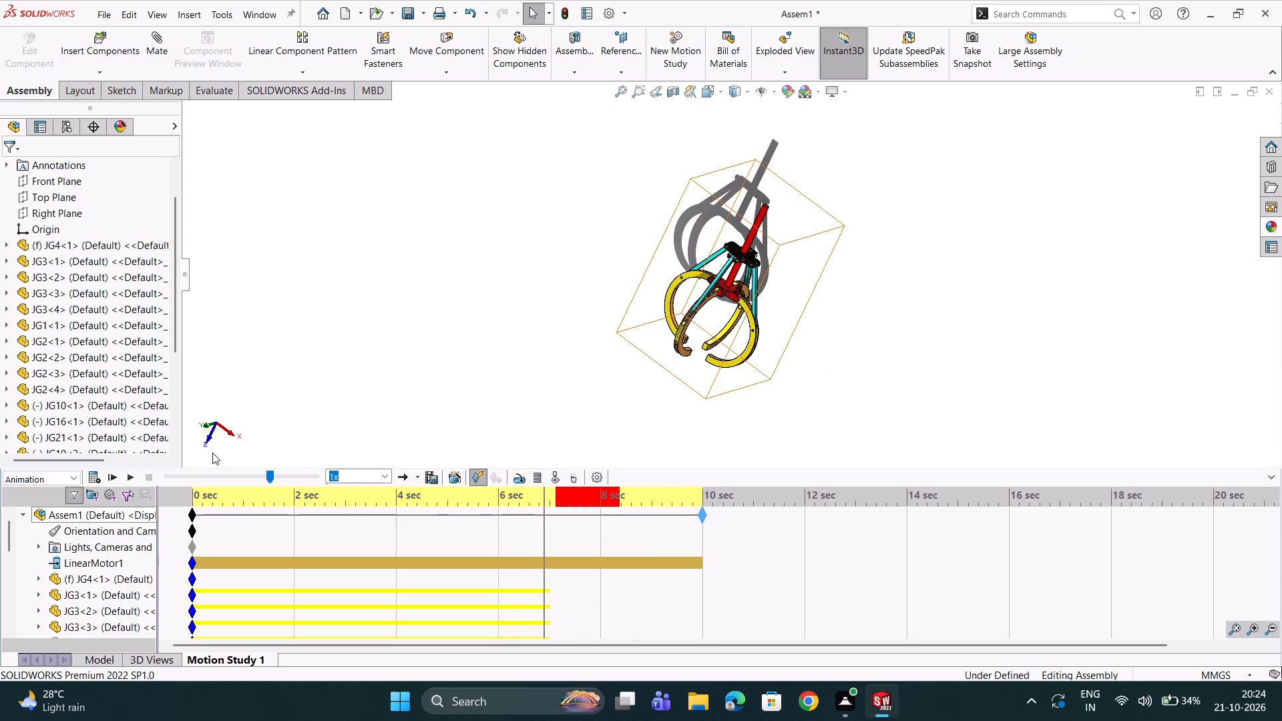
Replay the motion study from the start and examine the arms and hubs up close as they move.
click(115, 473)
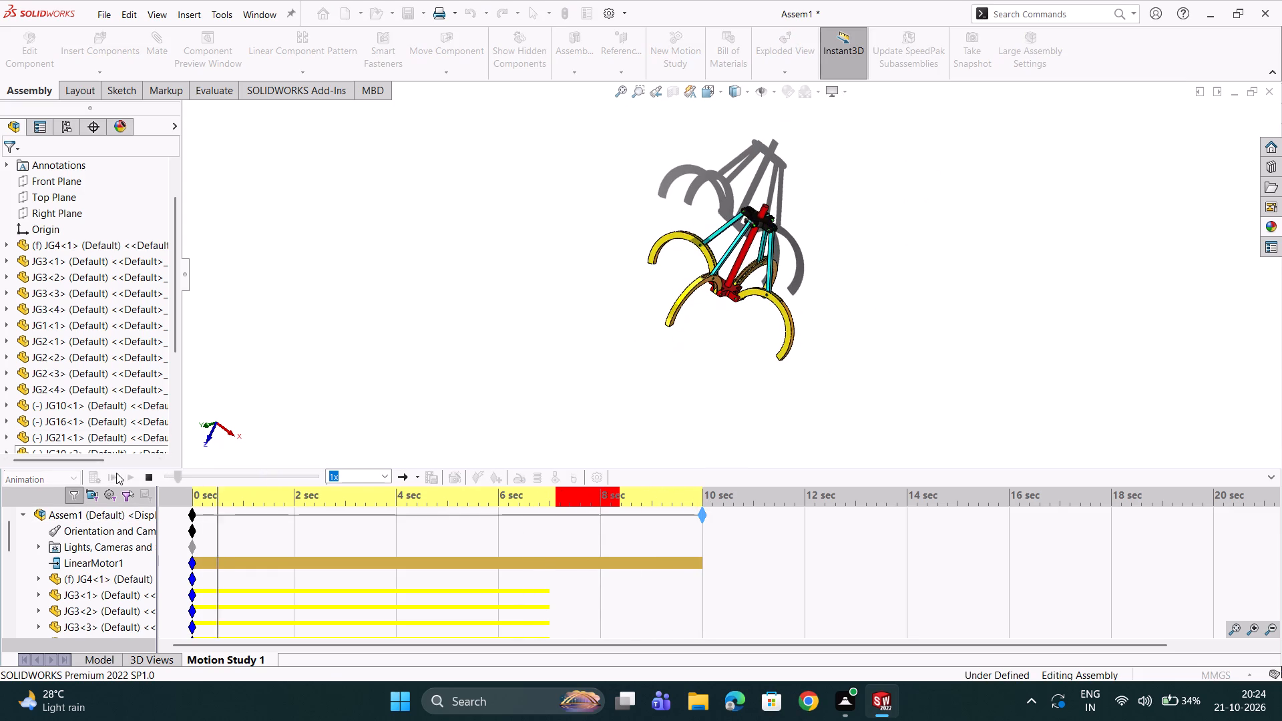
scroll(615, 354, down, 1)
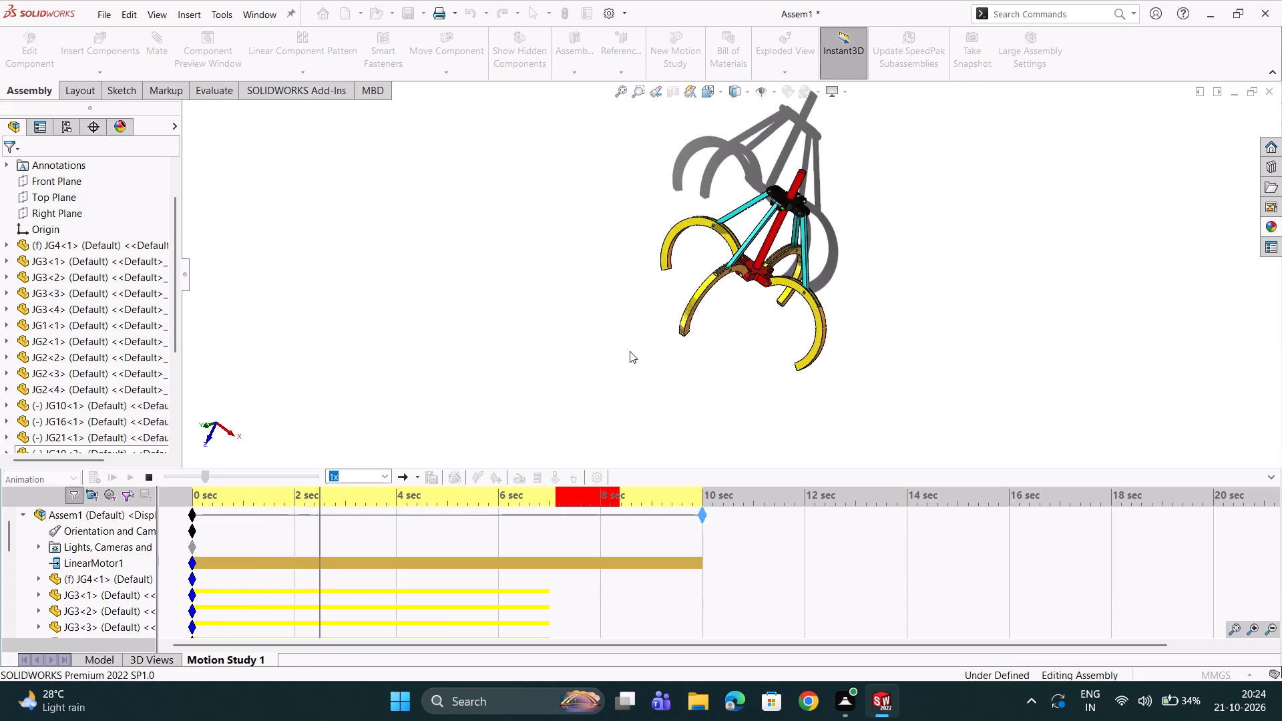
scroll(784, 288, up, 1)
scroll(783, 280, down, 5)
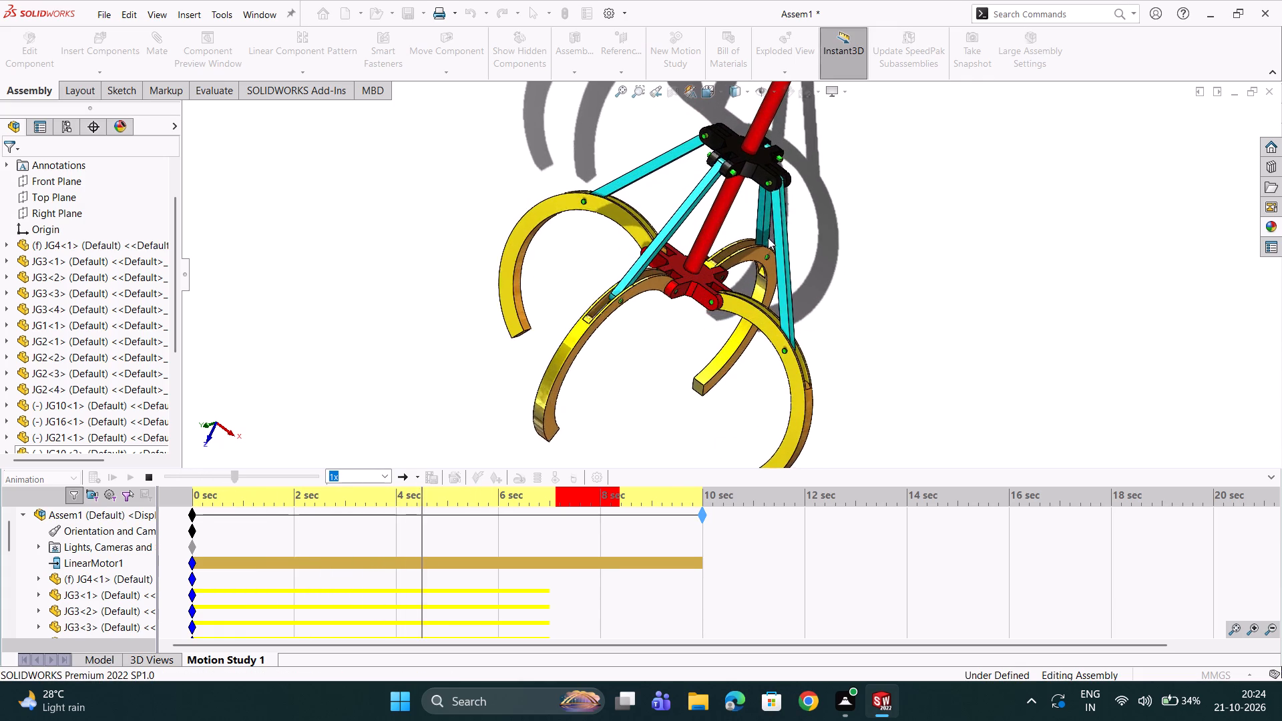
scroll(768, 238, up, 2)
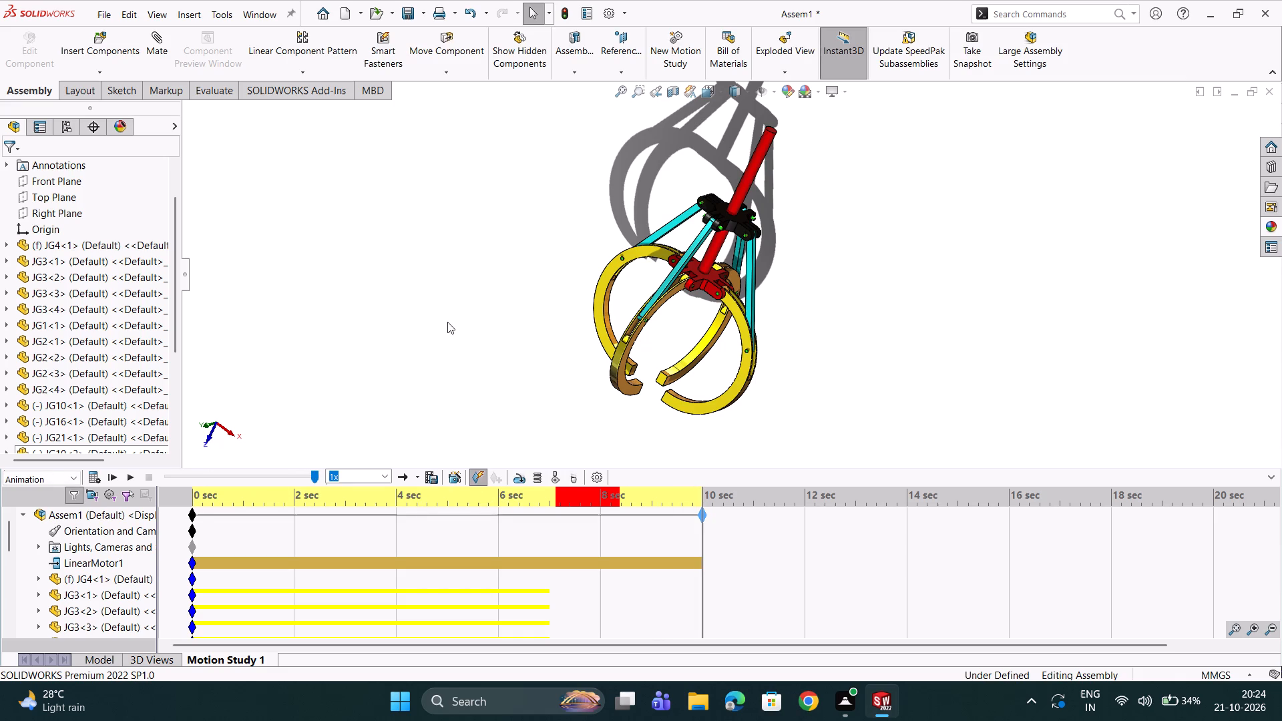
Save the assembly in the Documents folder as WEIGHT LIFTING ARM.
key(ctrl+s)
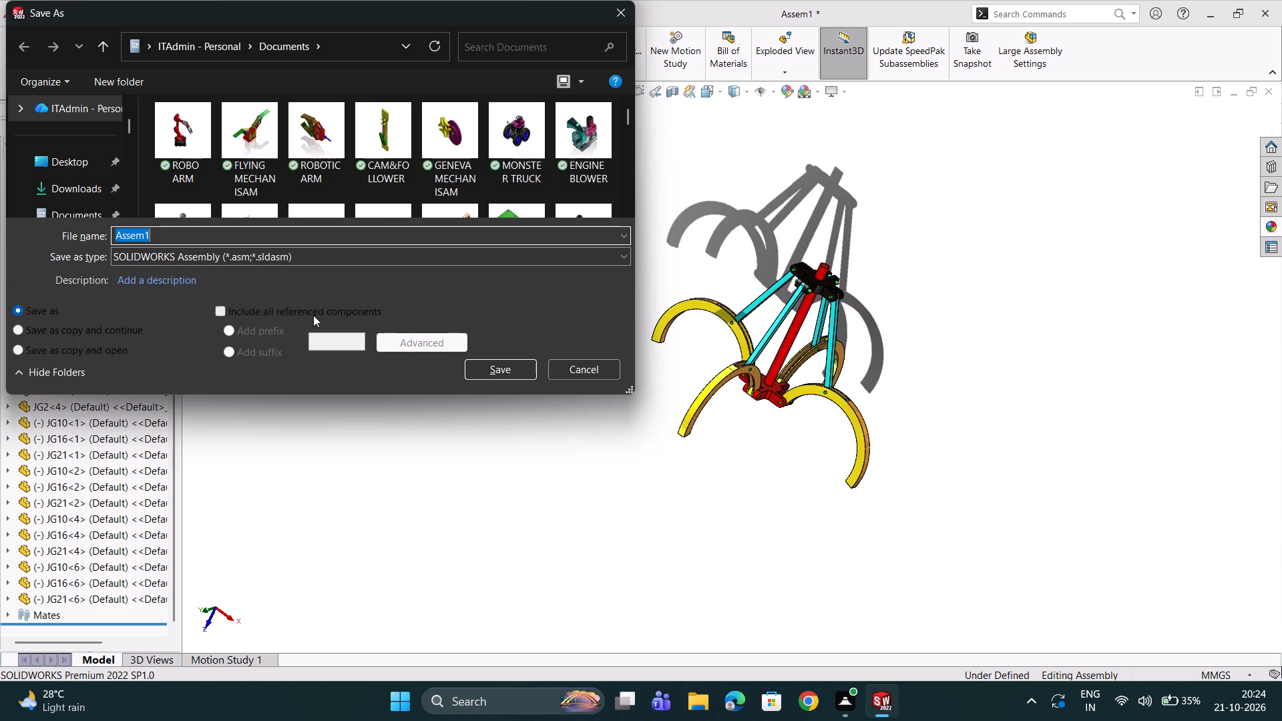
text(WE)
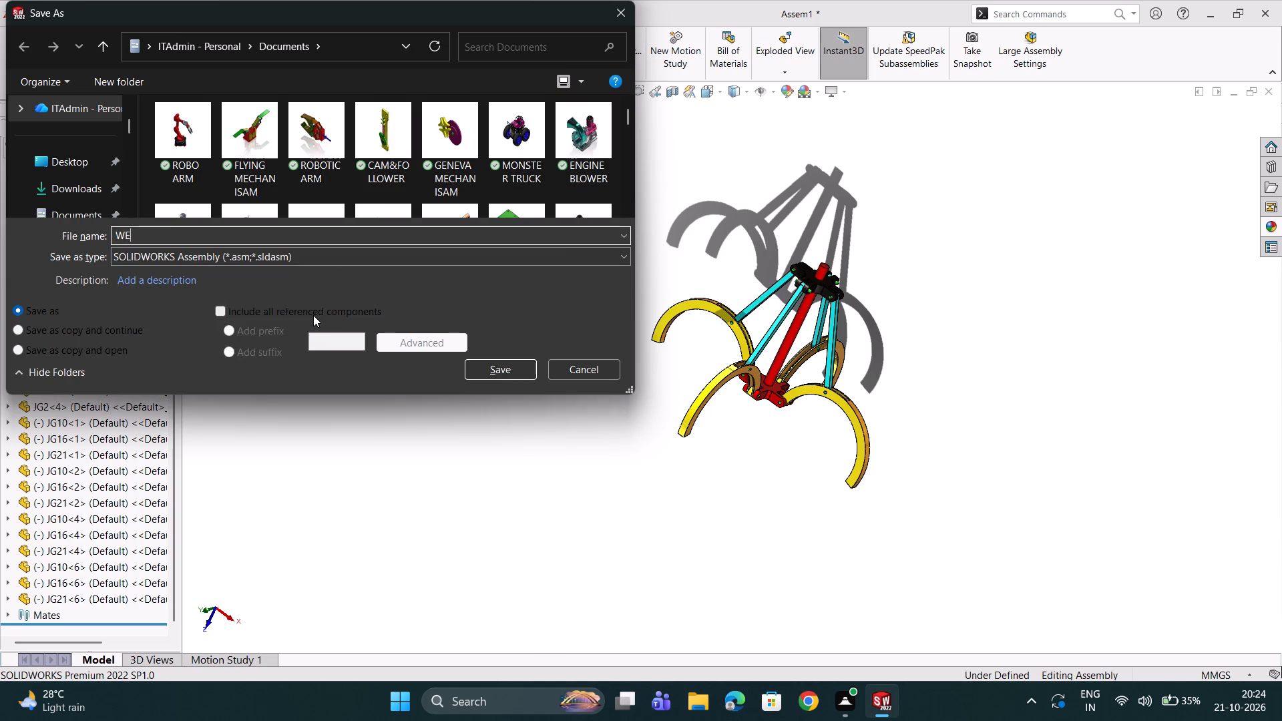
text(IGHT)
key(space)
text(LIFTING AR)
key(m)
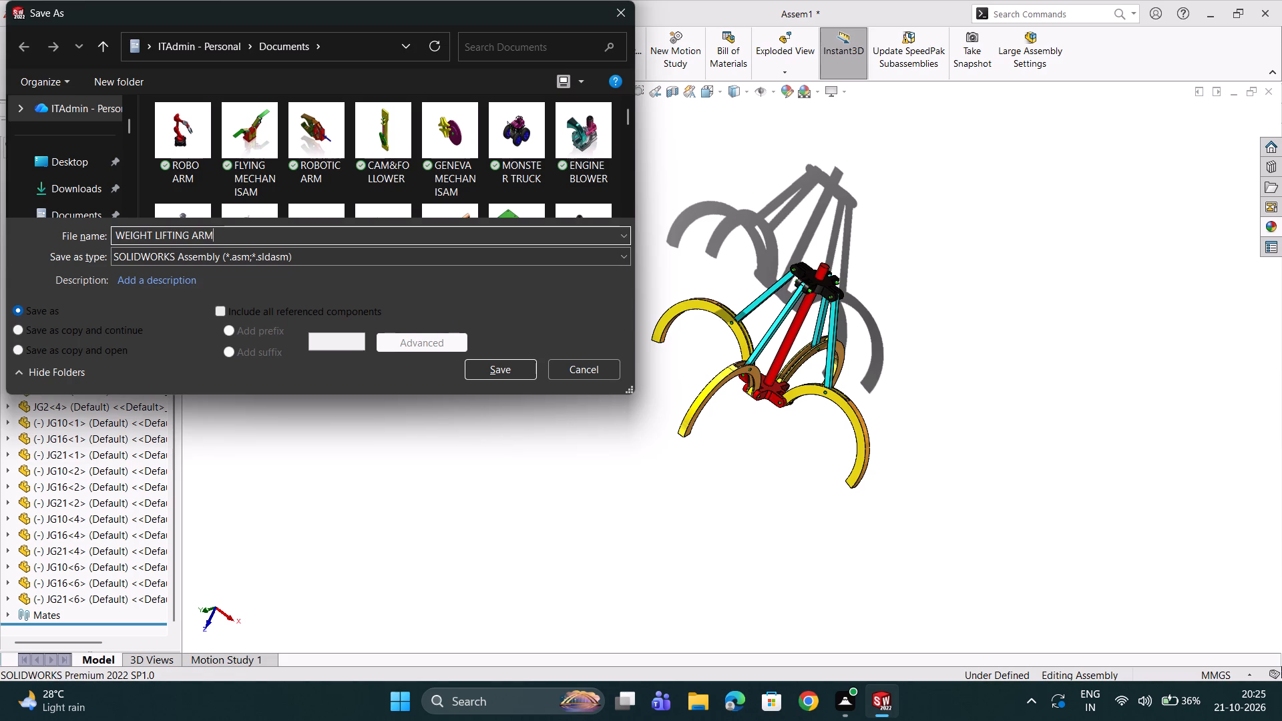
click(507, 365)
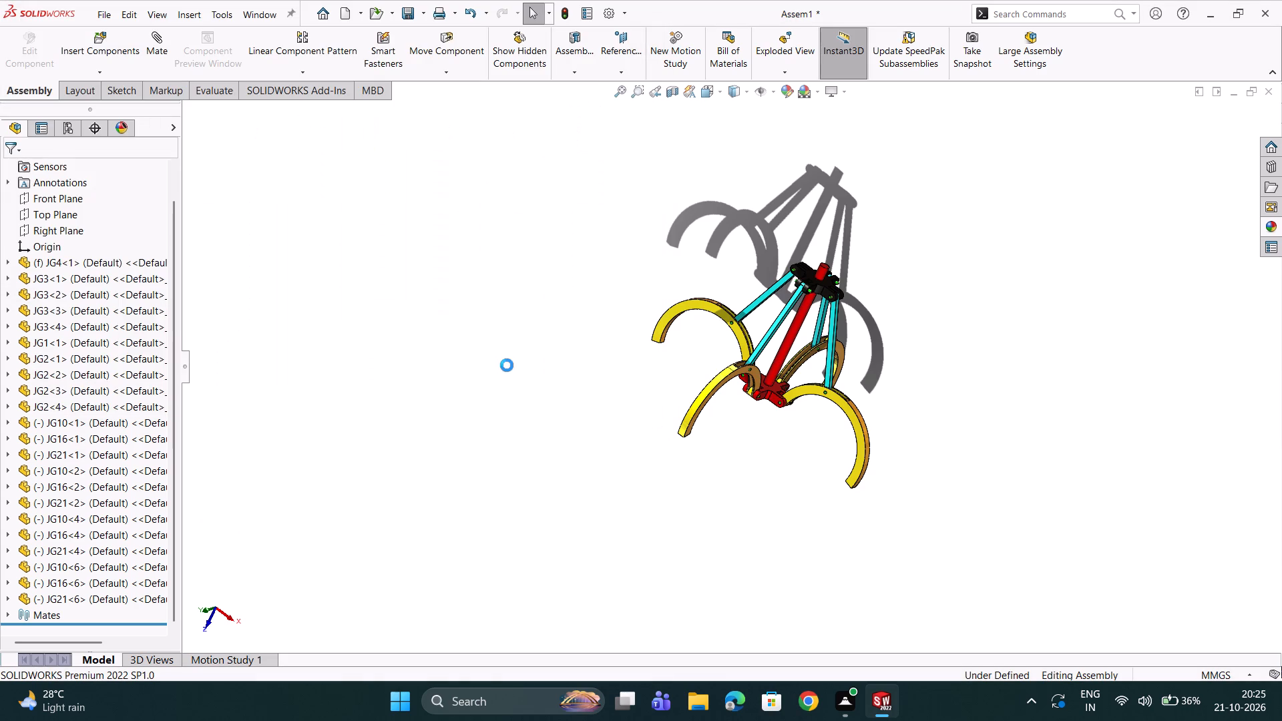
Replay the saved assembly's Motion Study 1 animation from the start.
scroll(612, 367, up, 1)
scroll(663, 304, down, 2)
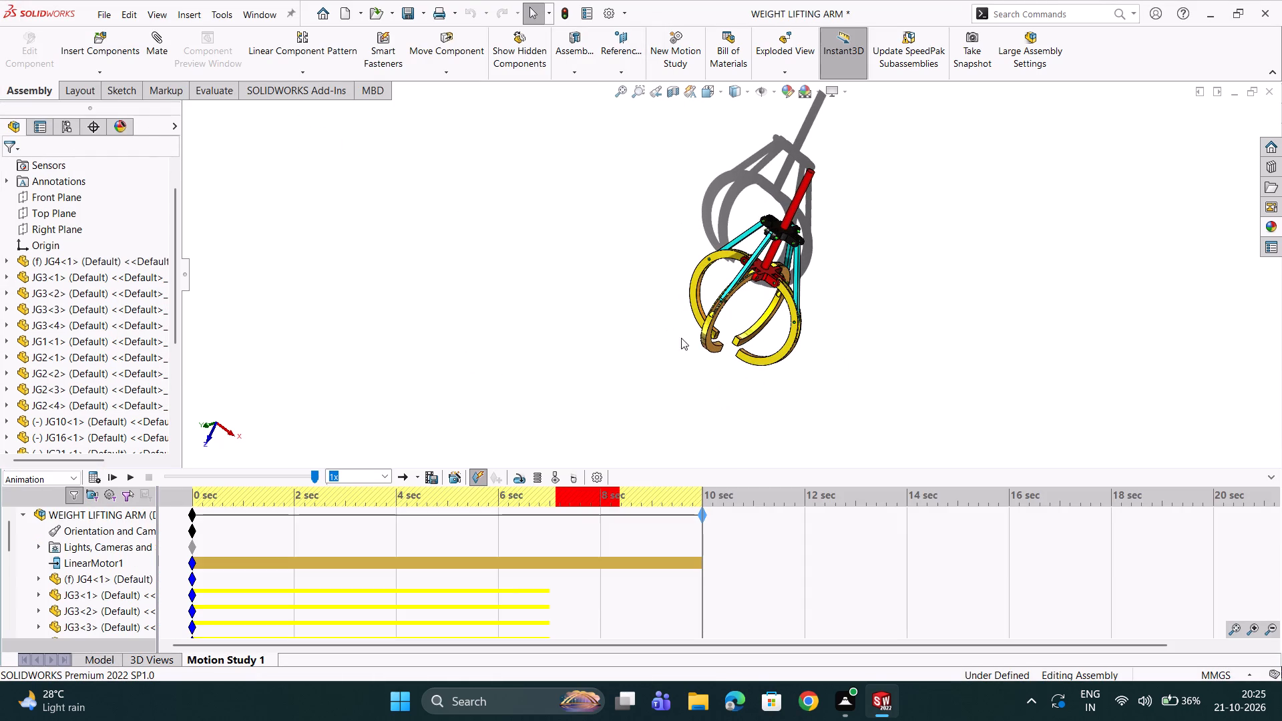
click(117, 475)
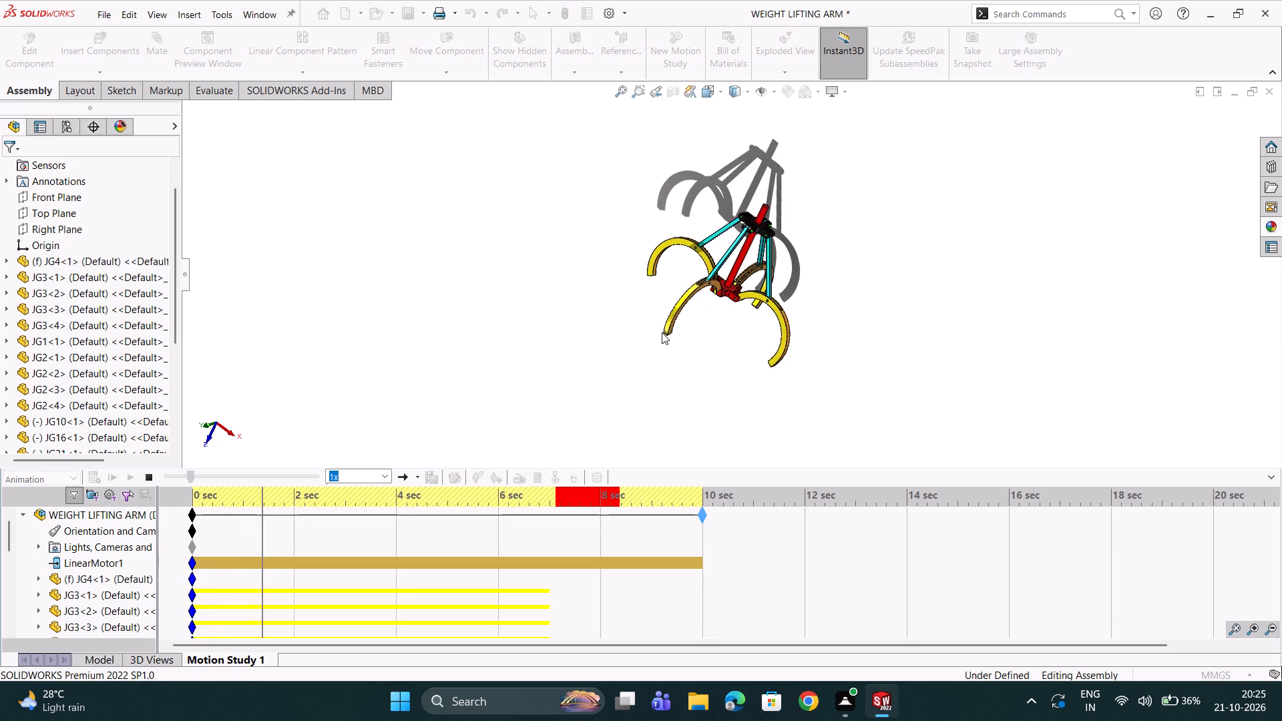
scroll(697, 327, down, 1)
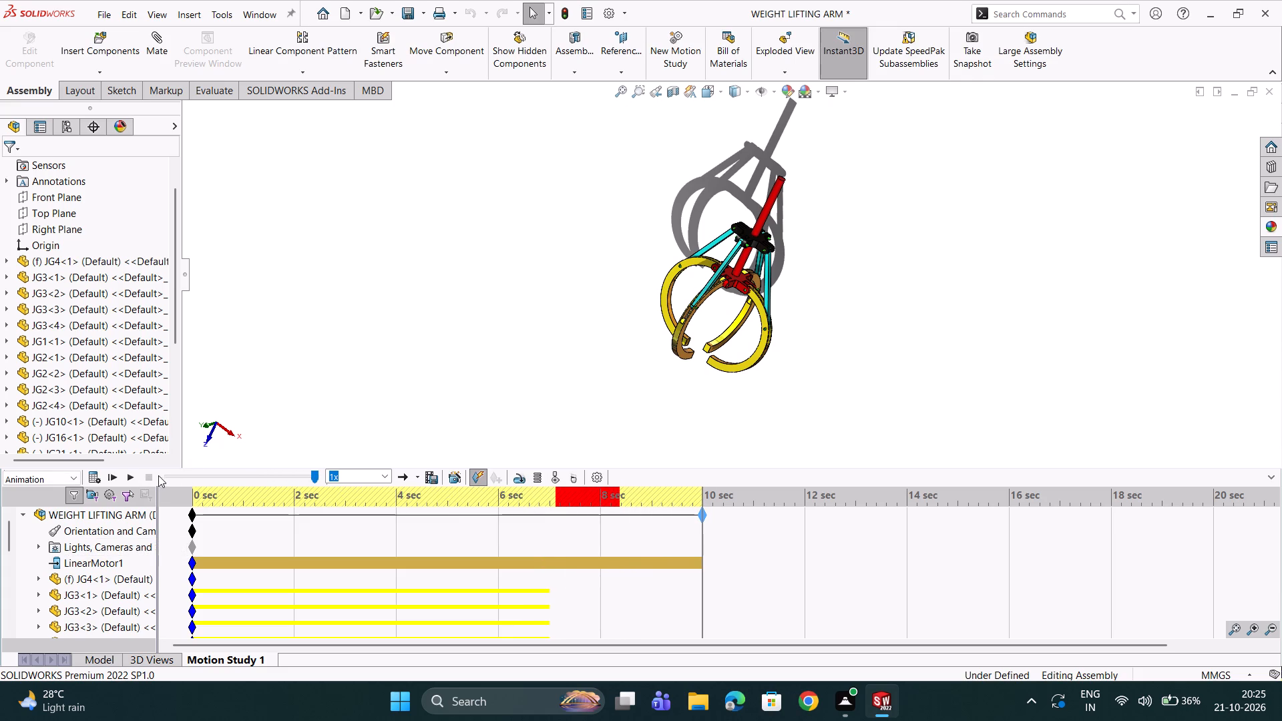
Set the motion study's animation rate to 20 frames per second and accept the study properties.
click(591, 480)
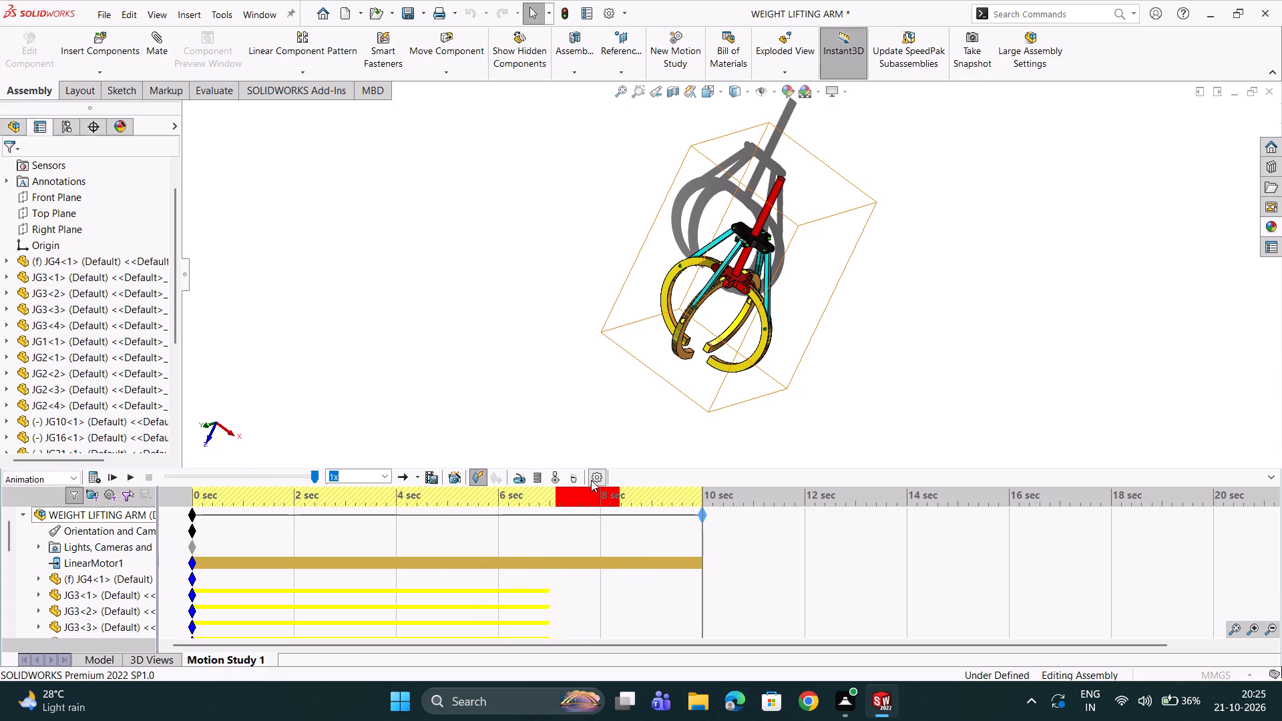
triple_click(42, 233)
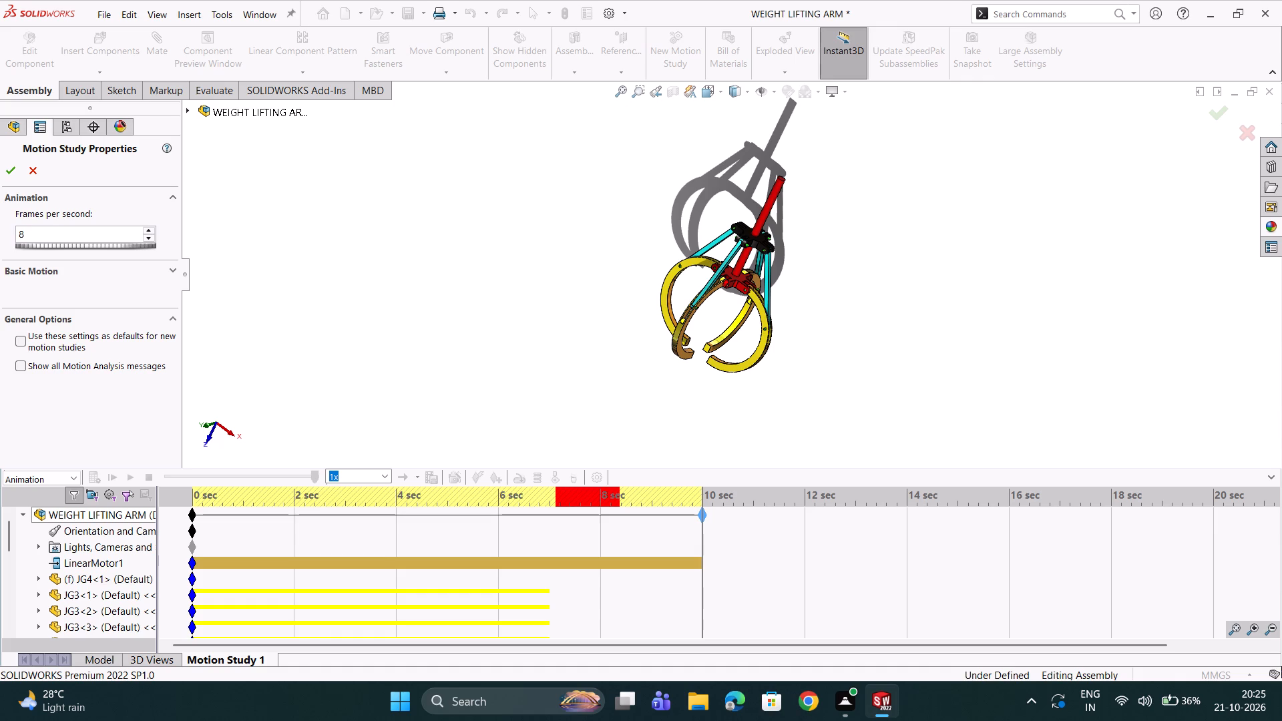
click(41, 238)
click(41, 238)
text(20)
key(Return)
click(3, 173)
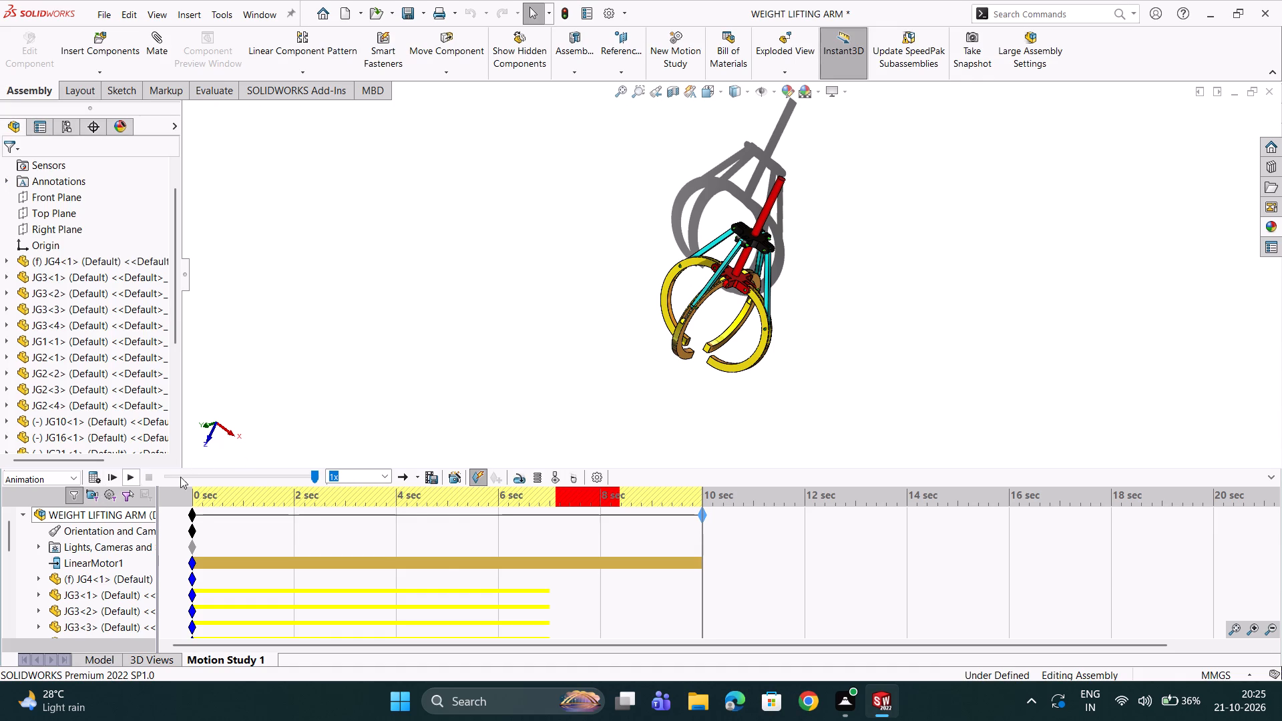
Edit LinearMotor1 to a constant speed of 5 mm/s and accept the change.
double_click(63, 561)
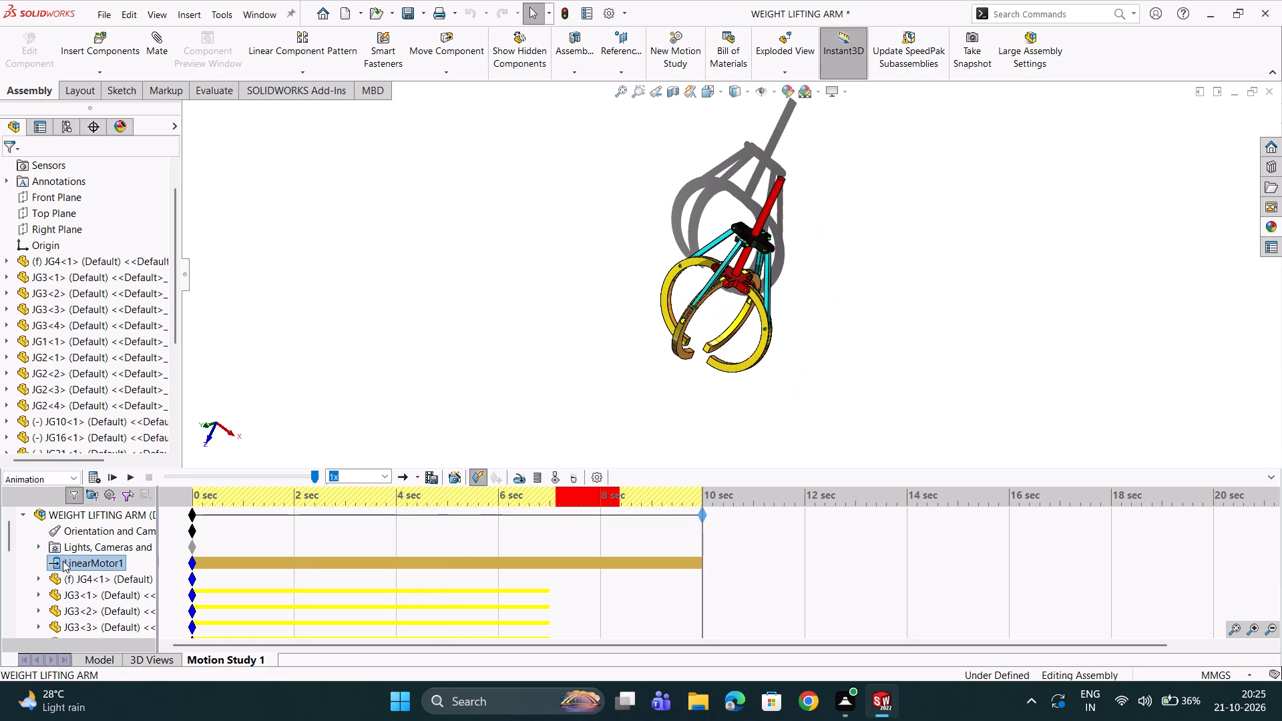
right_click(63, 561)
click(114, 418)
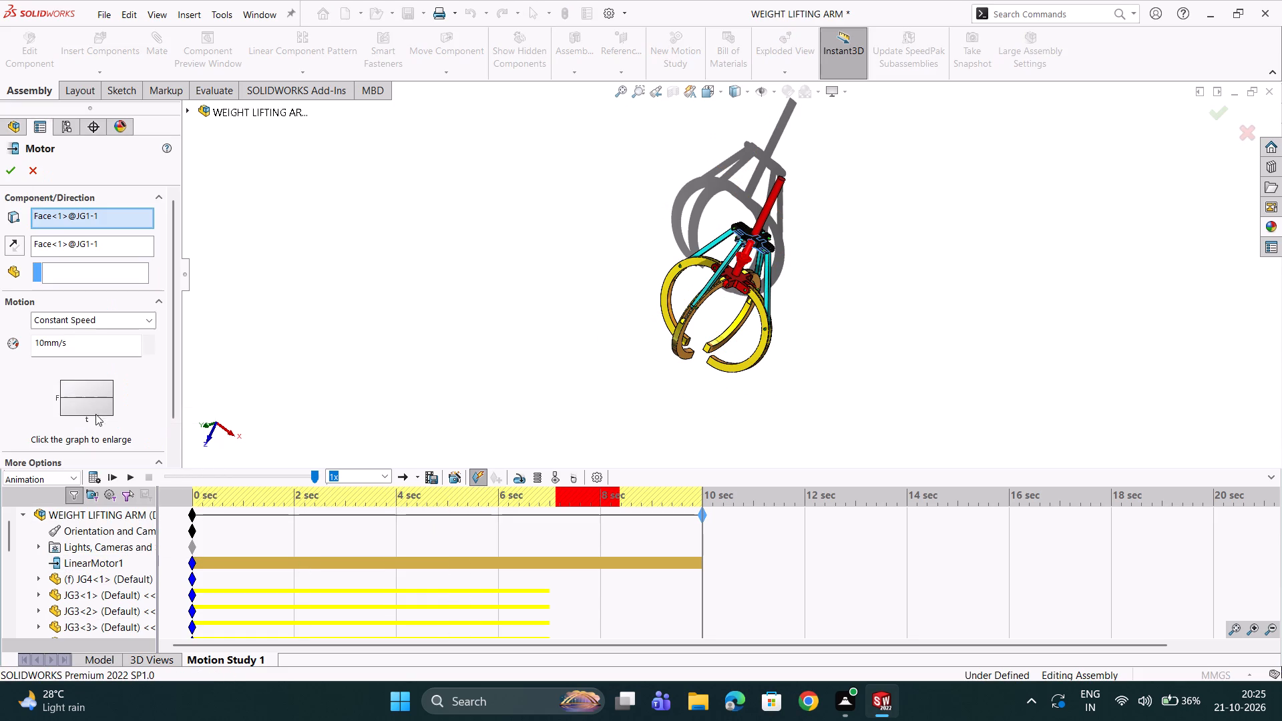
double_click(43, 344)
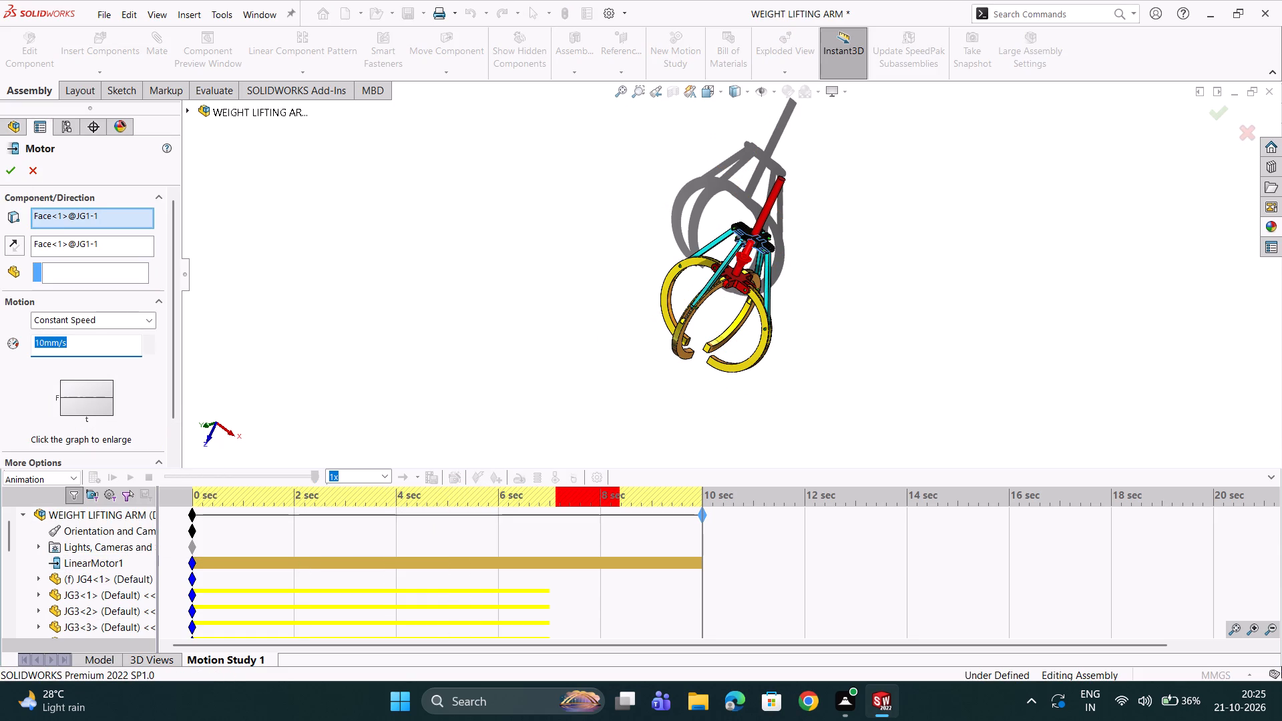
key(5)
key(Return)
double_click(15, 171)
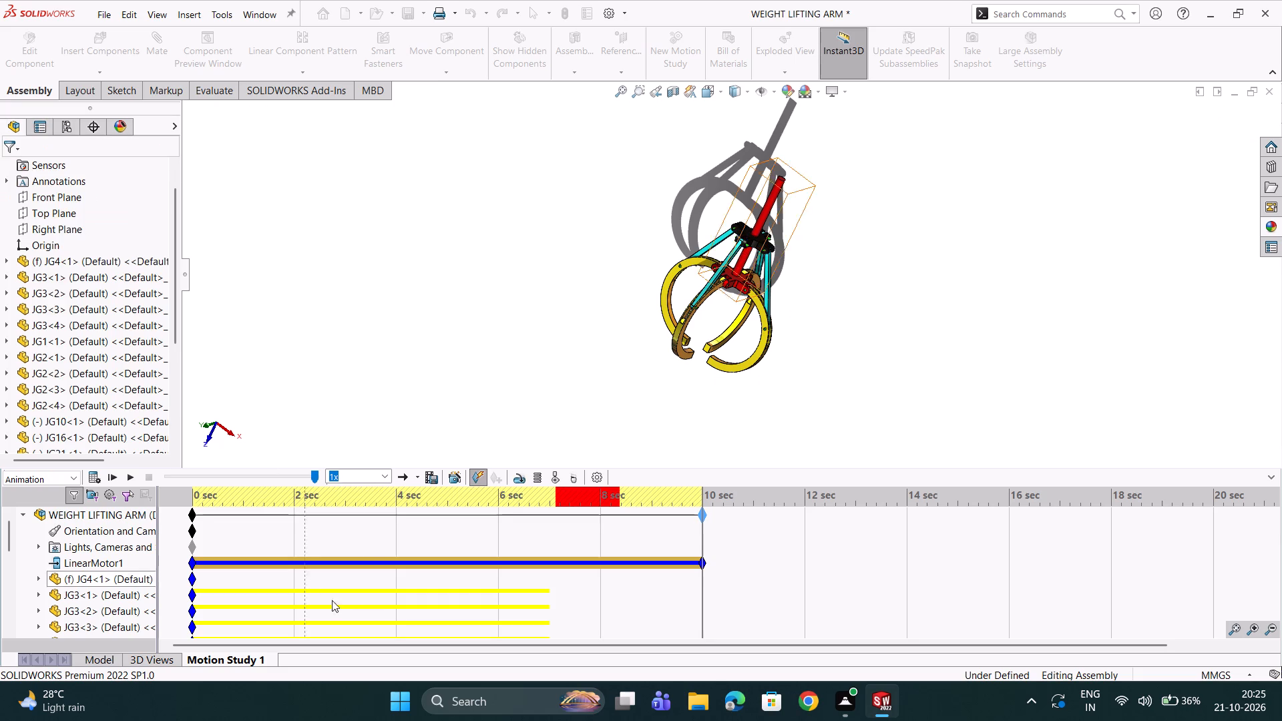
Play the motion study from the start to check the gripper's movement with the edited motor.
click(118, 479)
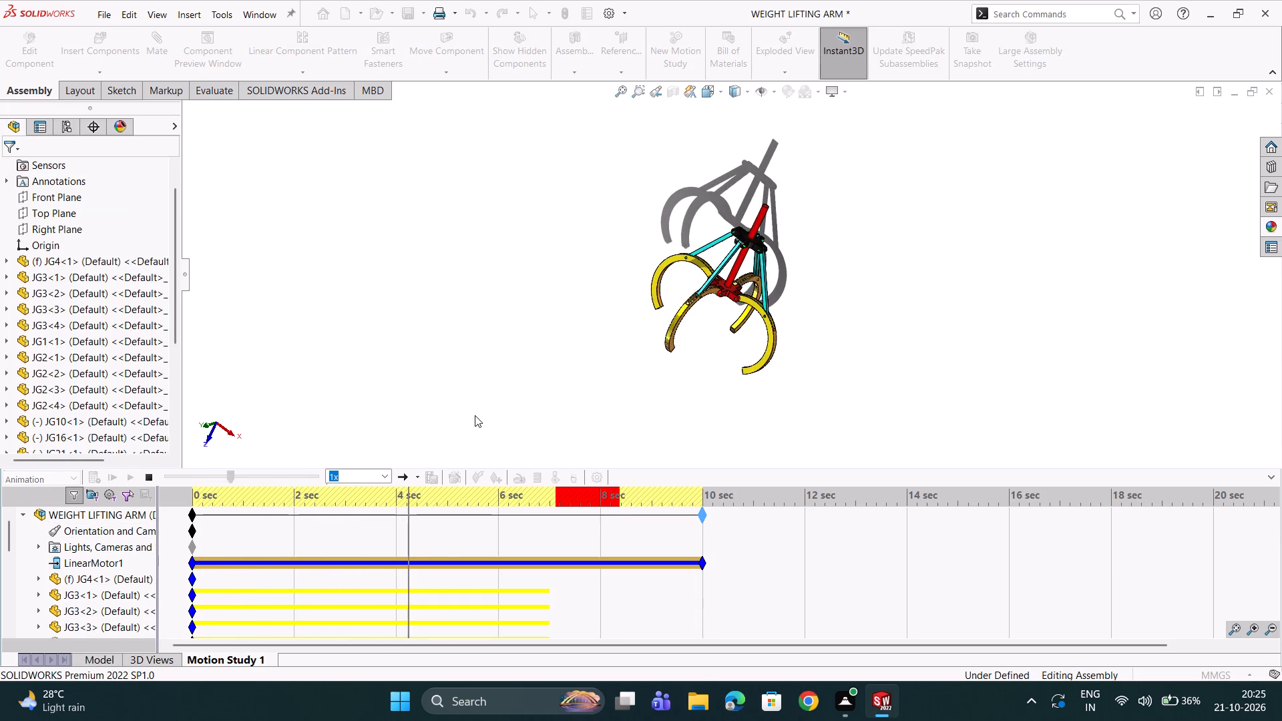
scroll(618, 379, down, 2)
scroll(723, 332, down, 1)
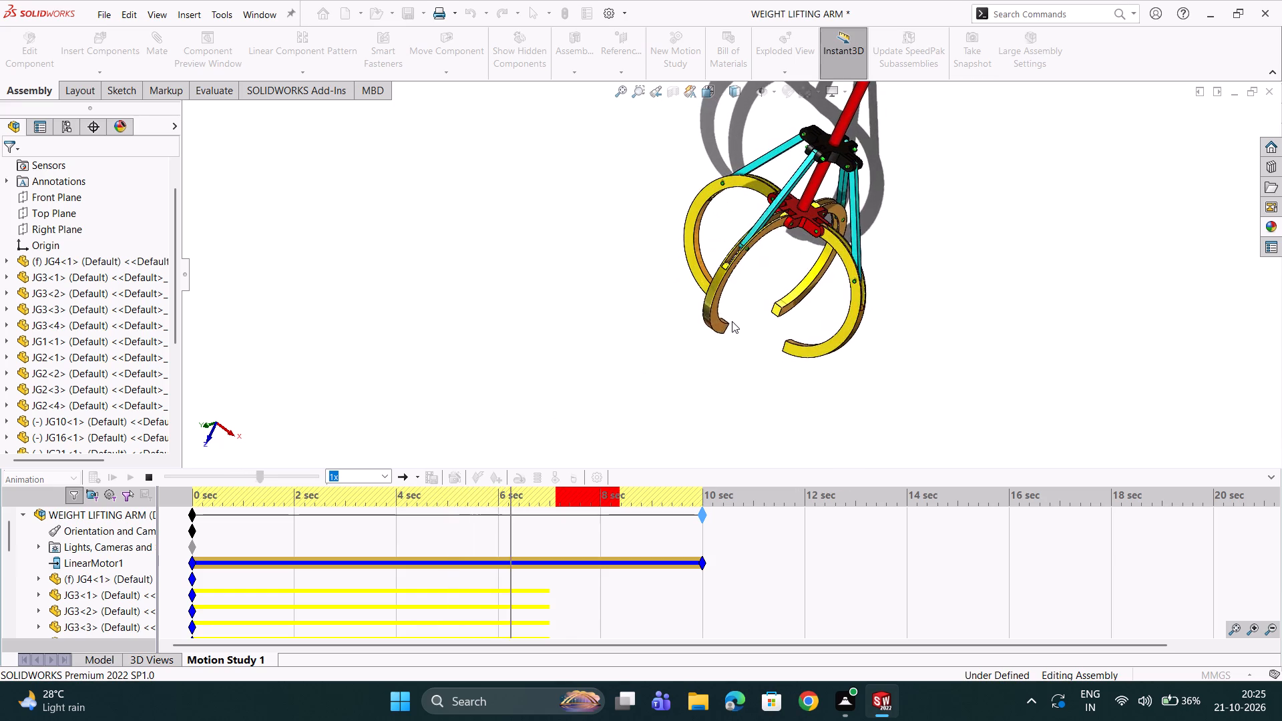
scroll(803, 302, up, 2)
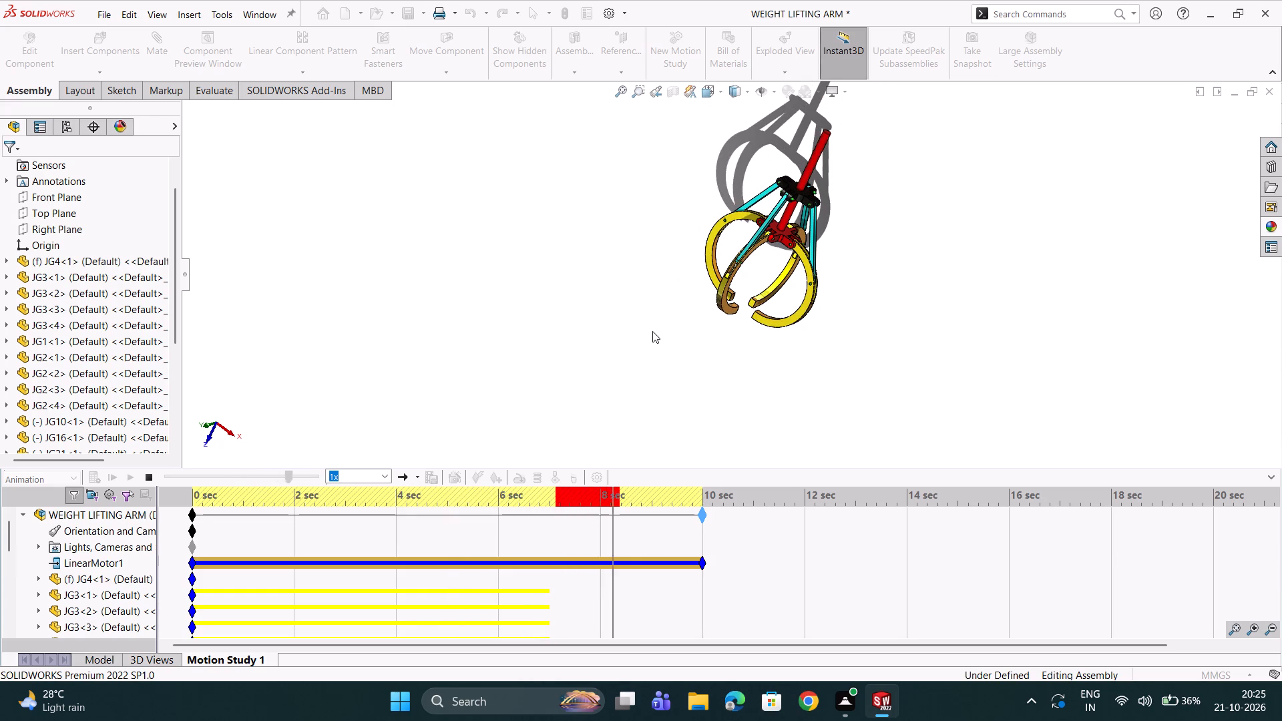